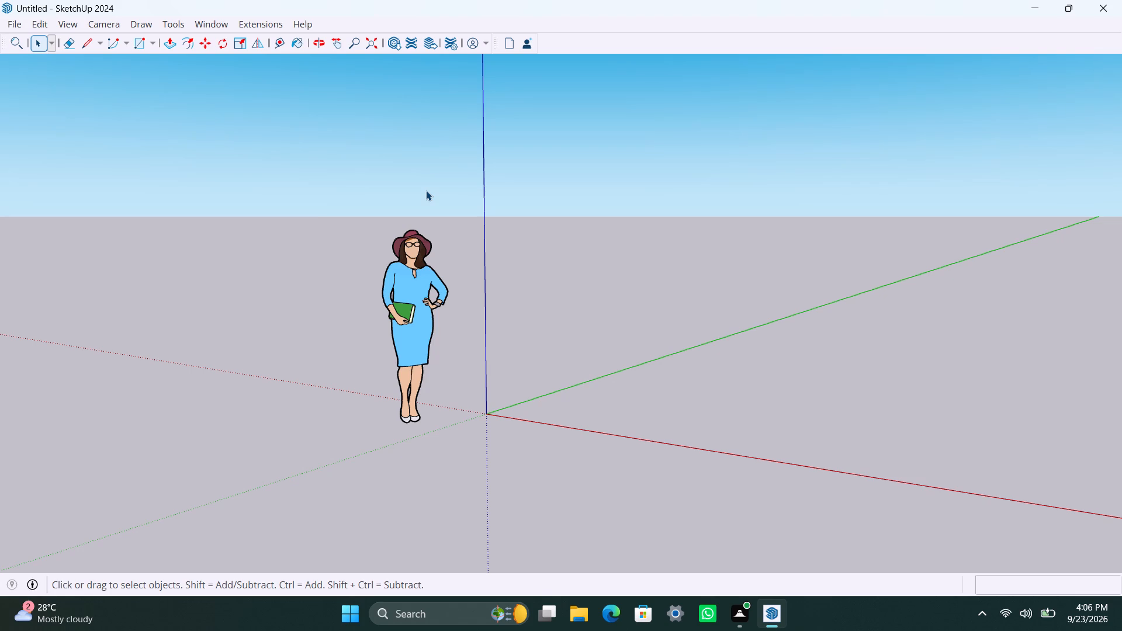
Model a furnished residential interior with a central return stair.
With the Line tool, draw a 40'9" edge along the red axis and a 36'4.5" edge along the green axis from its far end.
scroll(477, 276, "down", 8)
middle_click_drag(432, 345, 682, 418)
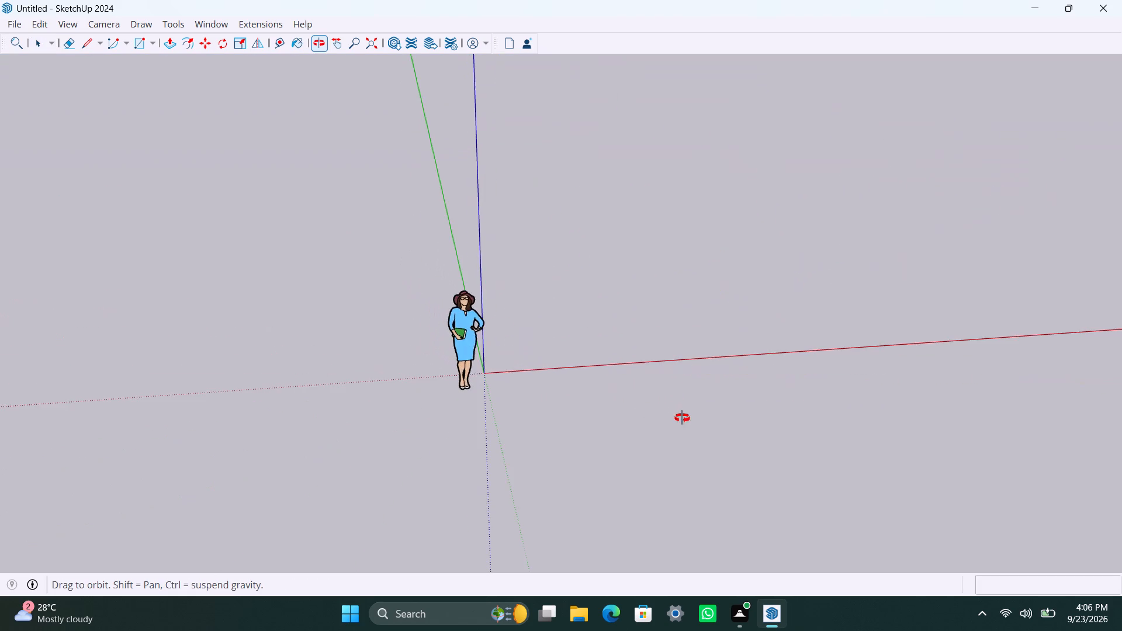
middle_click_drag(682, 418, 597, 418)
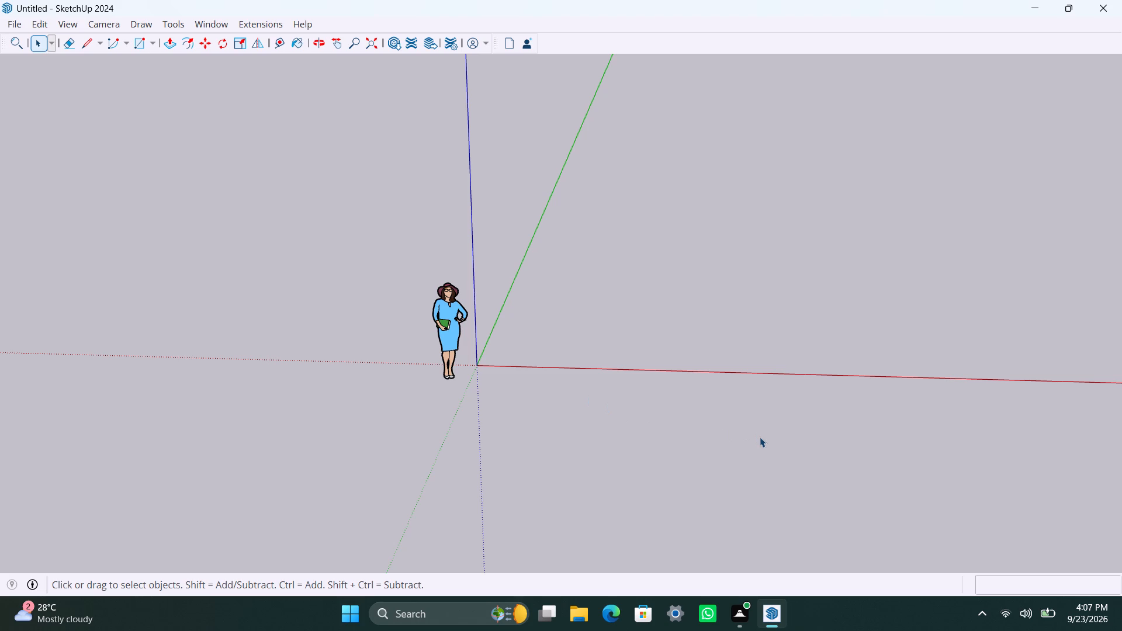
key("l")
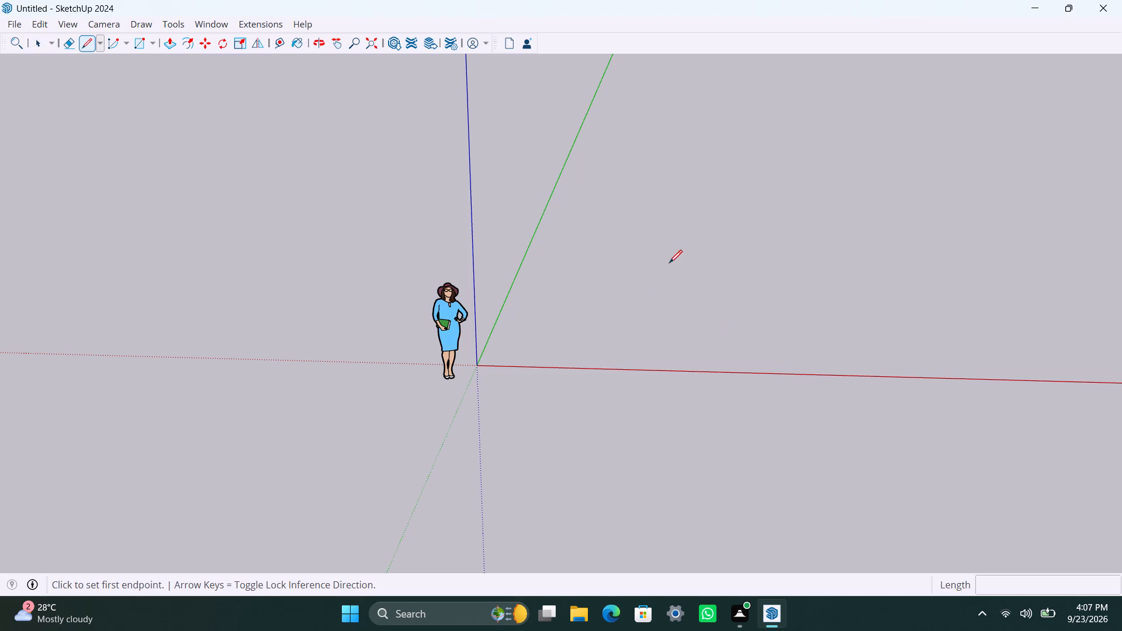
left_click(590, 307)
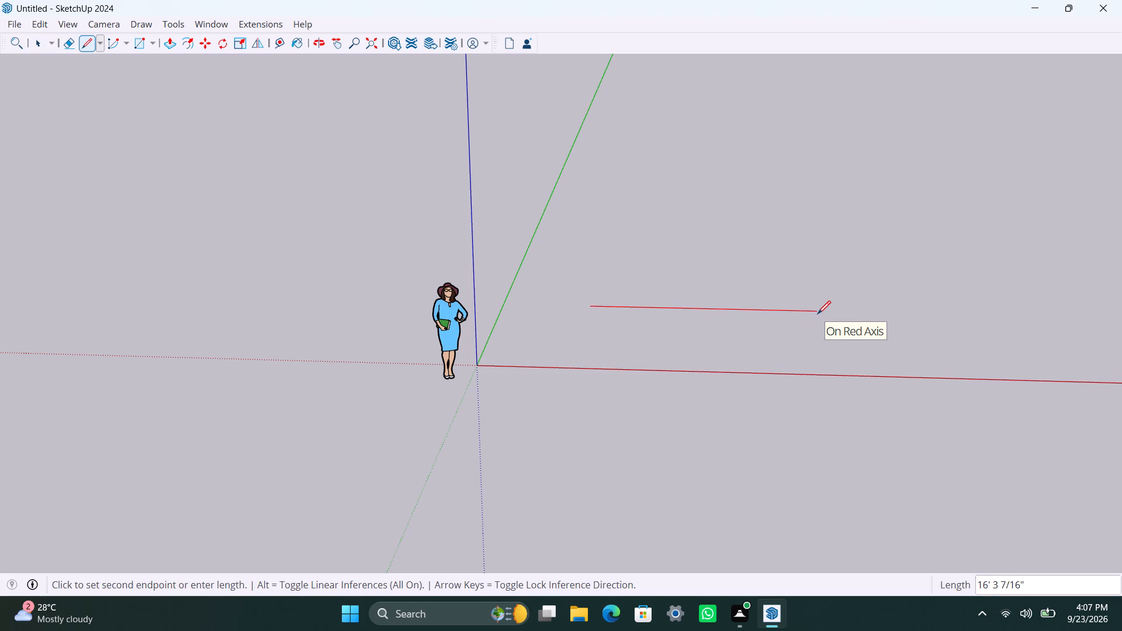
type("40'9")
key("shift+quotedbl")
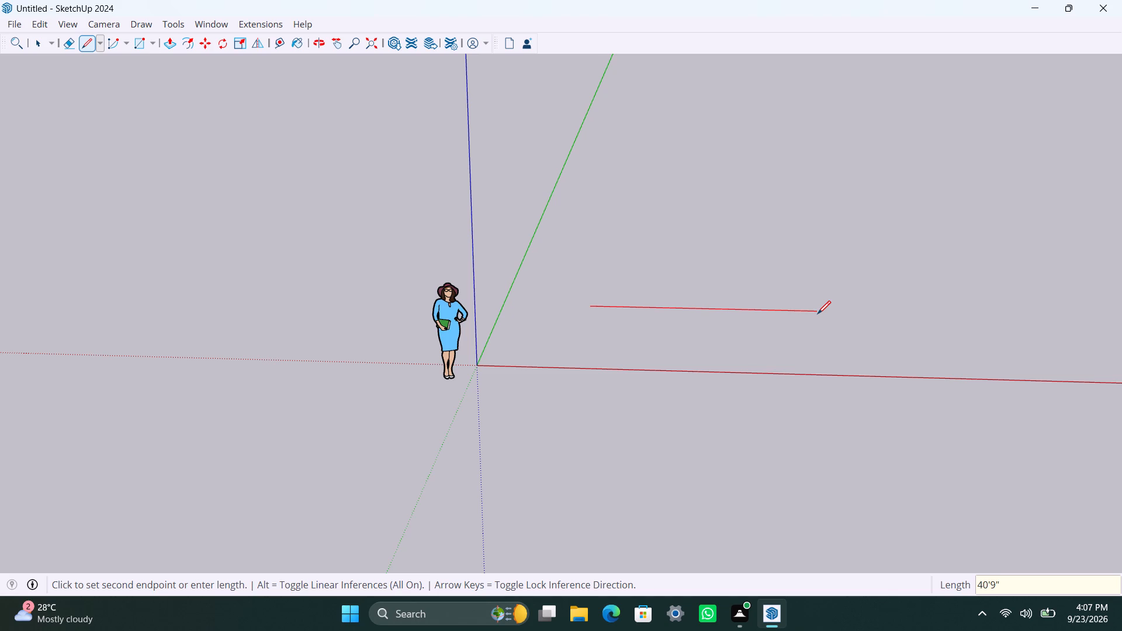
key("Return")
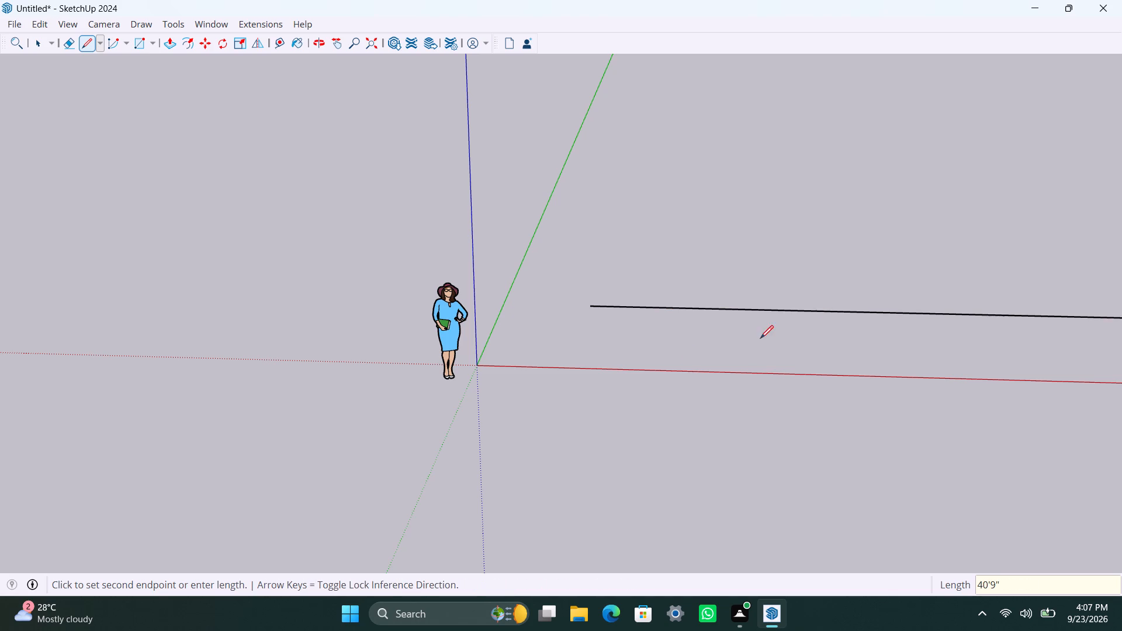
scroll(681, 367, "down", 6)
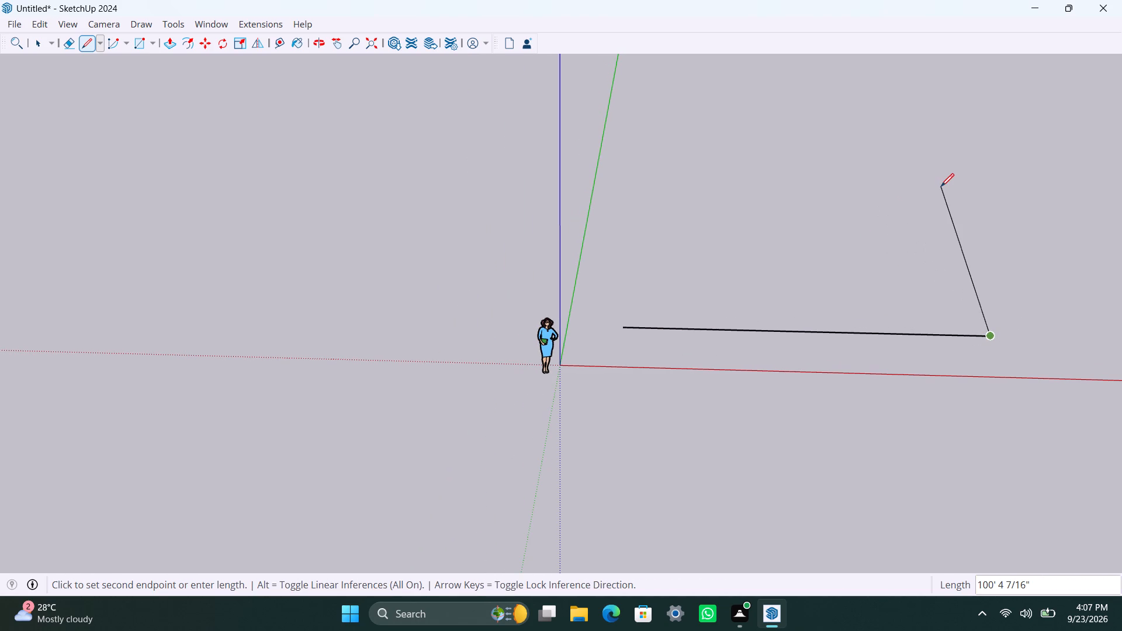
key("Left")
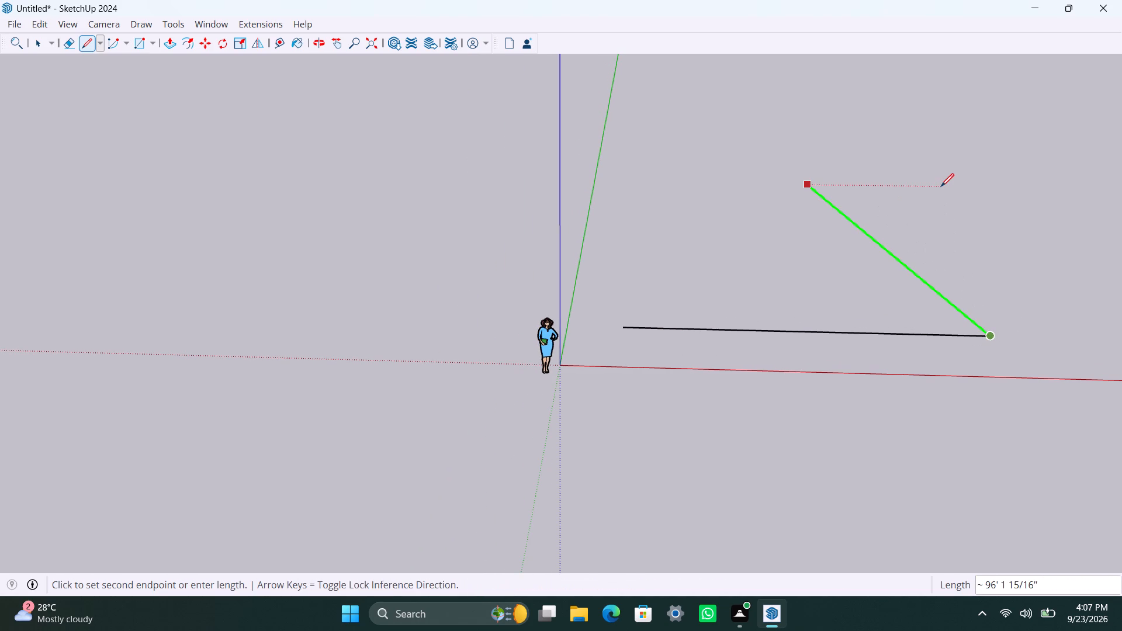
type("36'")
type("4.5\"")
key("Return")
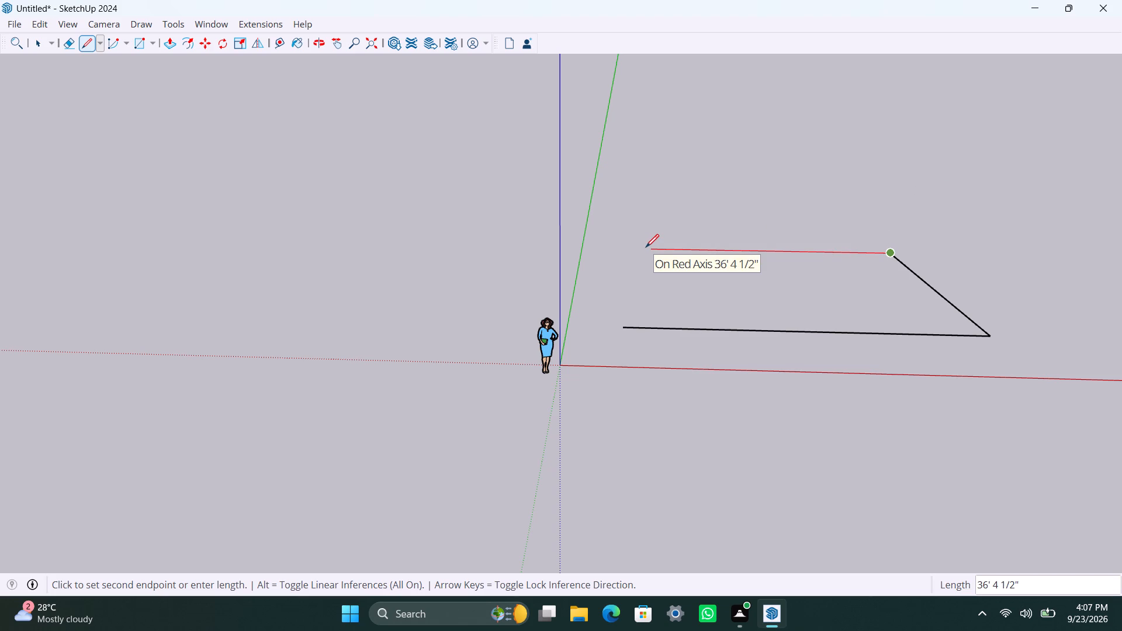
Close the outline into a rectangular face with a 40'9" edge back along the red axis and a 36'4.5" edge along the green axis.
type("40")
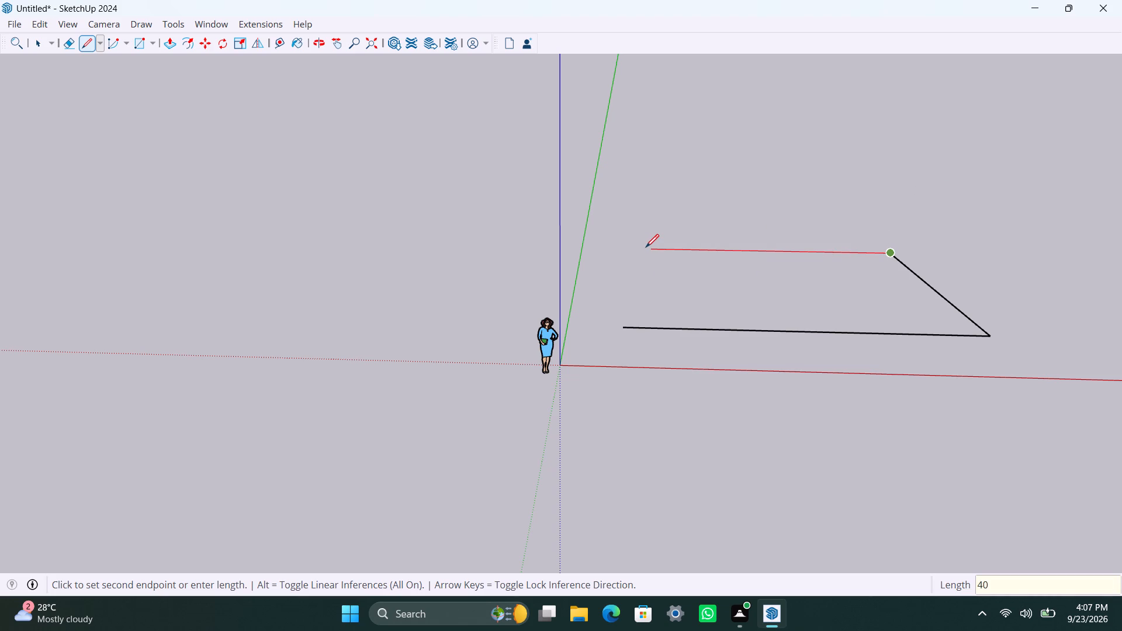
key("apostrophe")
type("9\"")
key("Return")
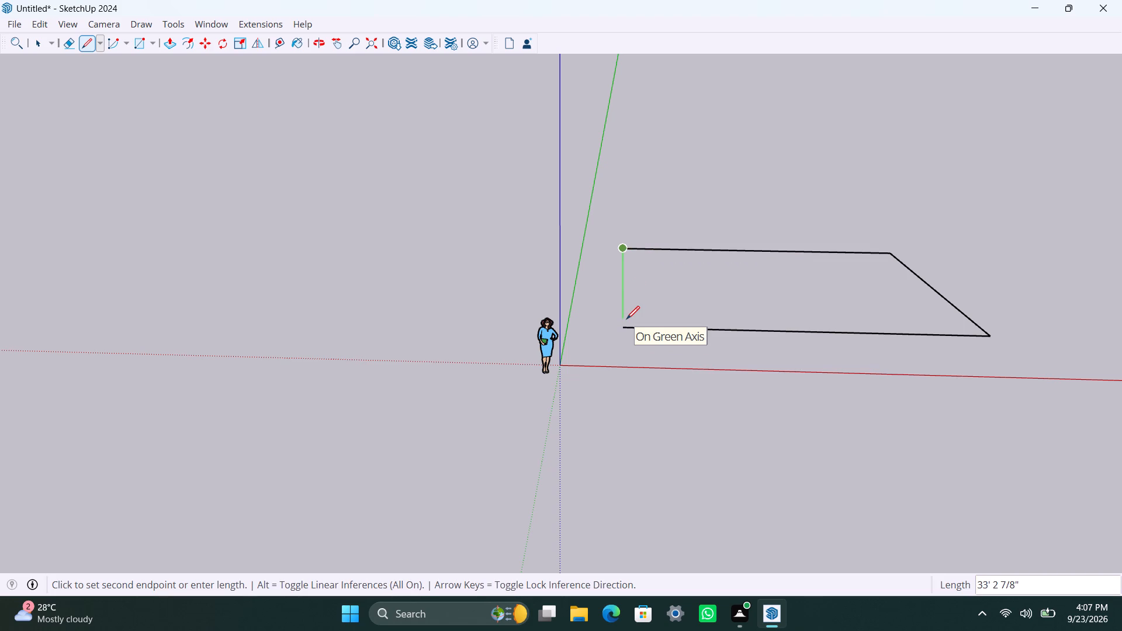
type("36'")
type("4.5")
key("shift+quotedbl")
key("Return")
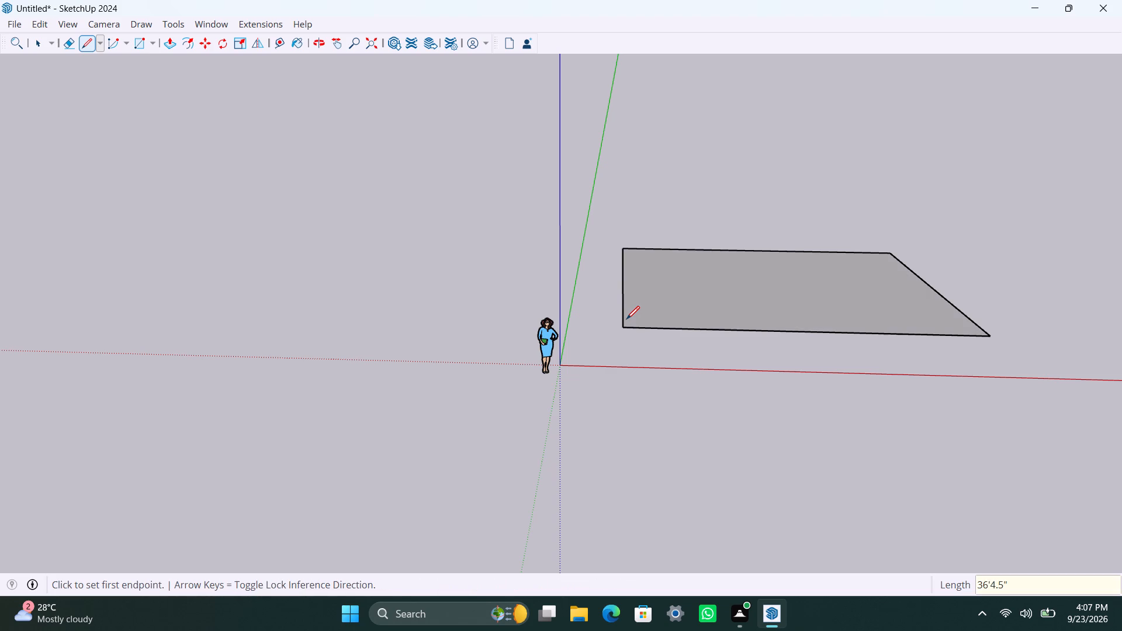
key("space")
Make a group from the rectangular face and its bounding edges.
scroll(632, 323, "down", 6)
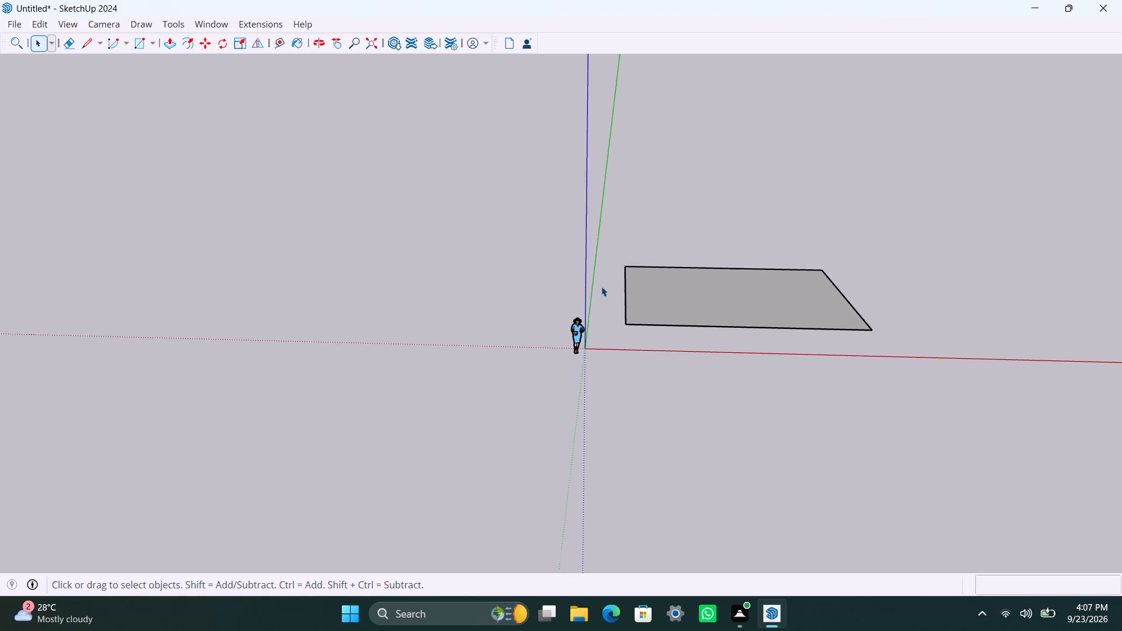
scroll(601, 286, "down", 2)
middle_click_drag(619, 299, 590, 488)
double_click(690, 260)
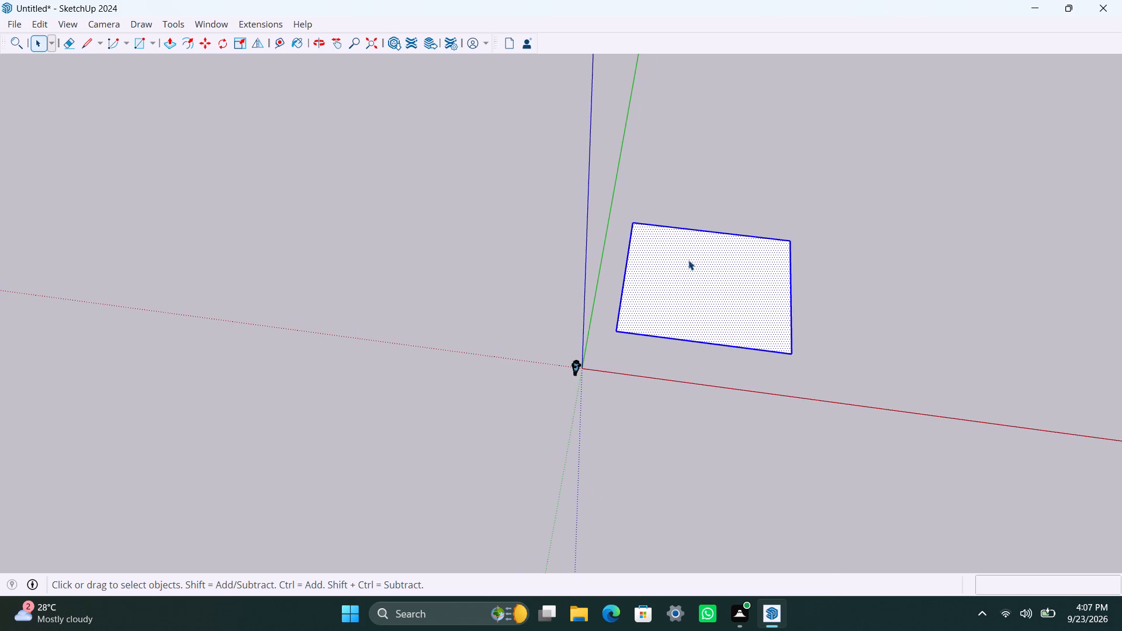
right_click(687, 260)
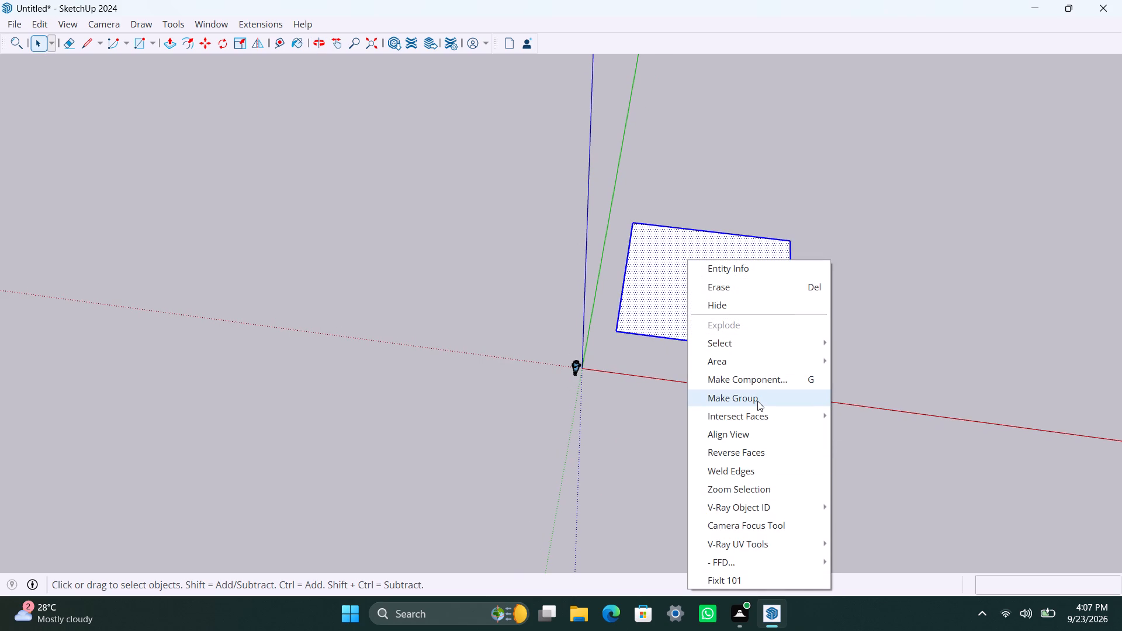
left_click(757, 401)
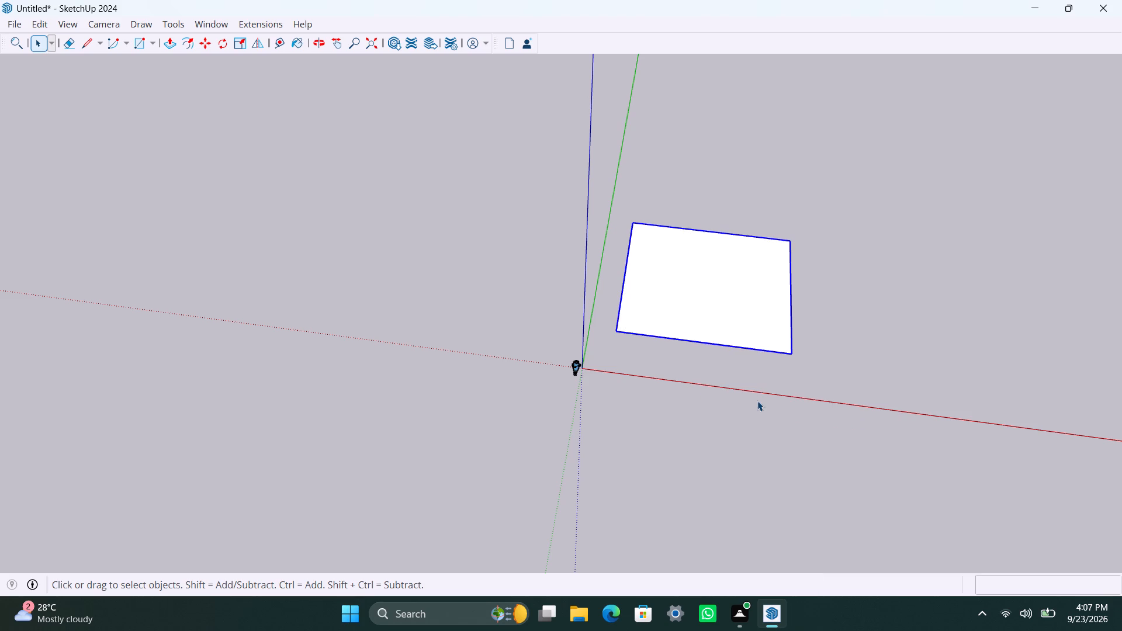
Open the group for editing and offset the rectangle's outline inward by 9" for the wall thickness.
triple_click(676, 269)
scroll(668, 268, "up", 2)
middle_click_drag(657, 290, 656, 367)
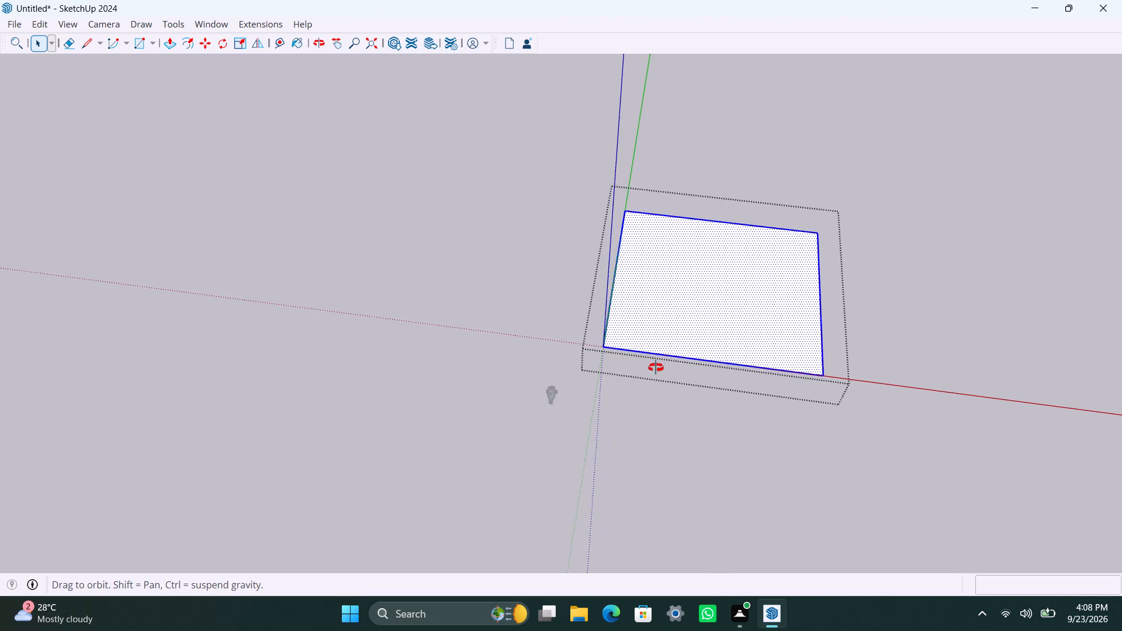
middle_click_drag(656, 367, 652, 394)
key("f")
left_click(635, 267)
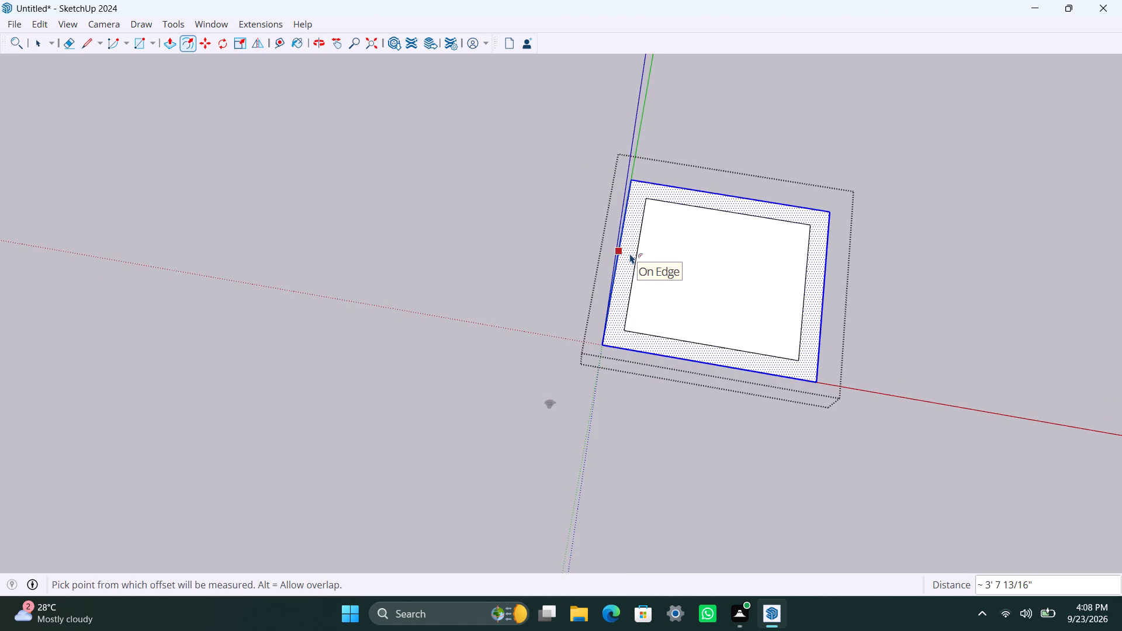
type("9\"")
key("Return")
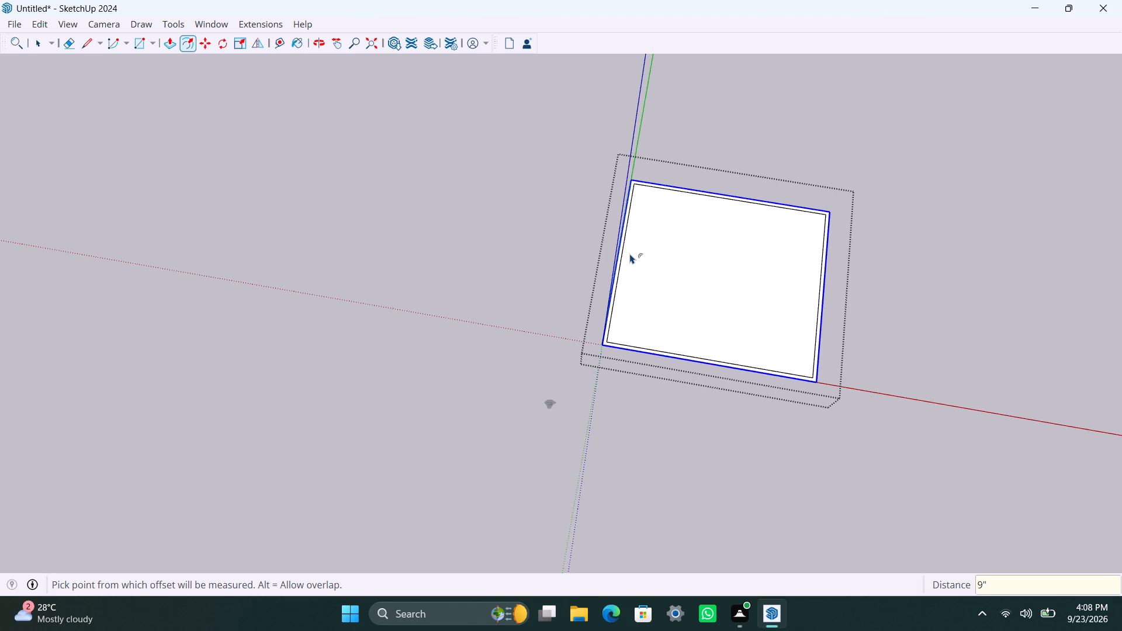
key("space")
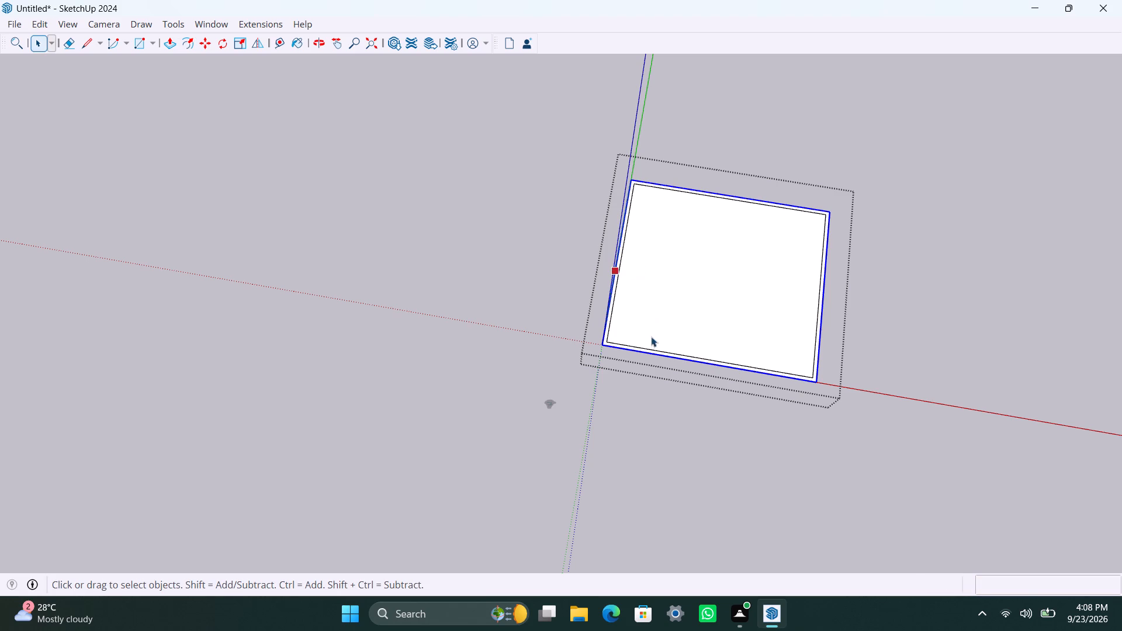
Place a Tape Measure guide 4.5" inside the outer edge that runs along the green axis, centred in that wall strip.
scroll(650, 339, "up", 2)
middle_click_drag(626, 350, 677, 374)
scroll(676, 314, "up", 2)
middle_click_drag(683, 279, 525, 365, "shift")
scroll(496, 407, "up", 4)
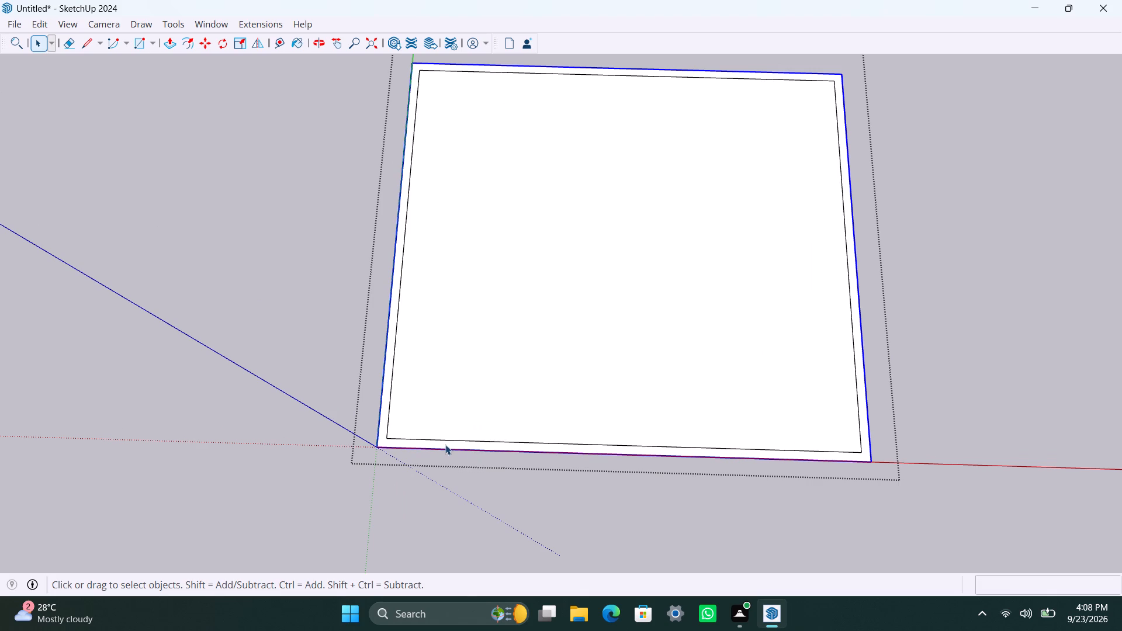
key("t")
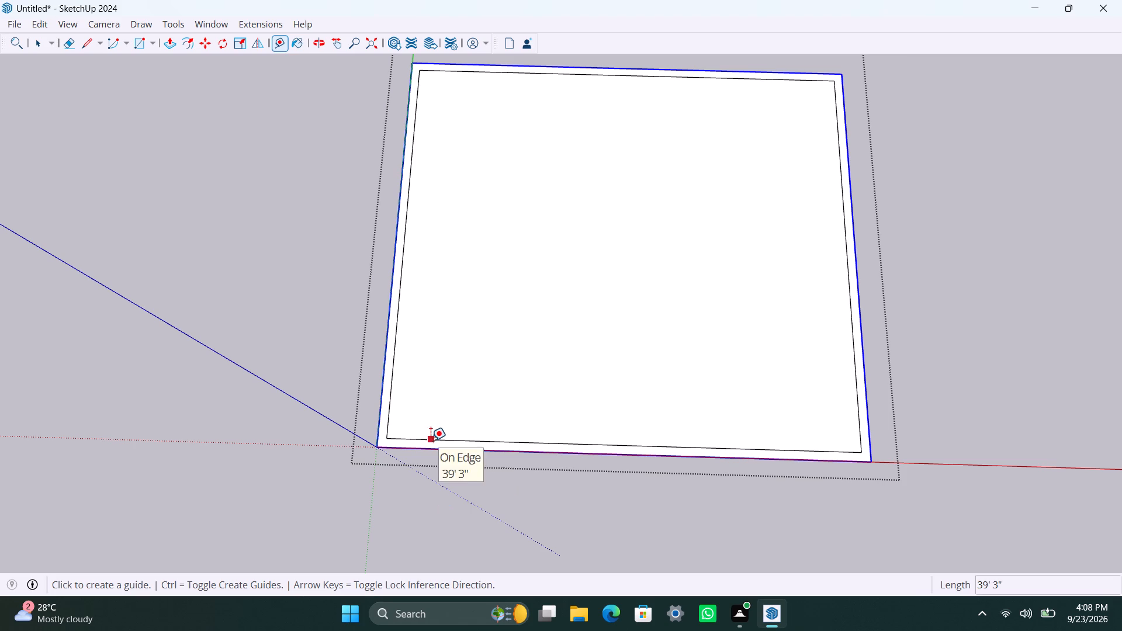
key("space")
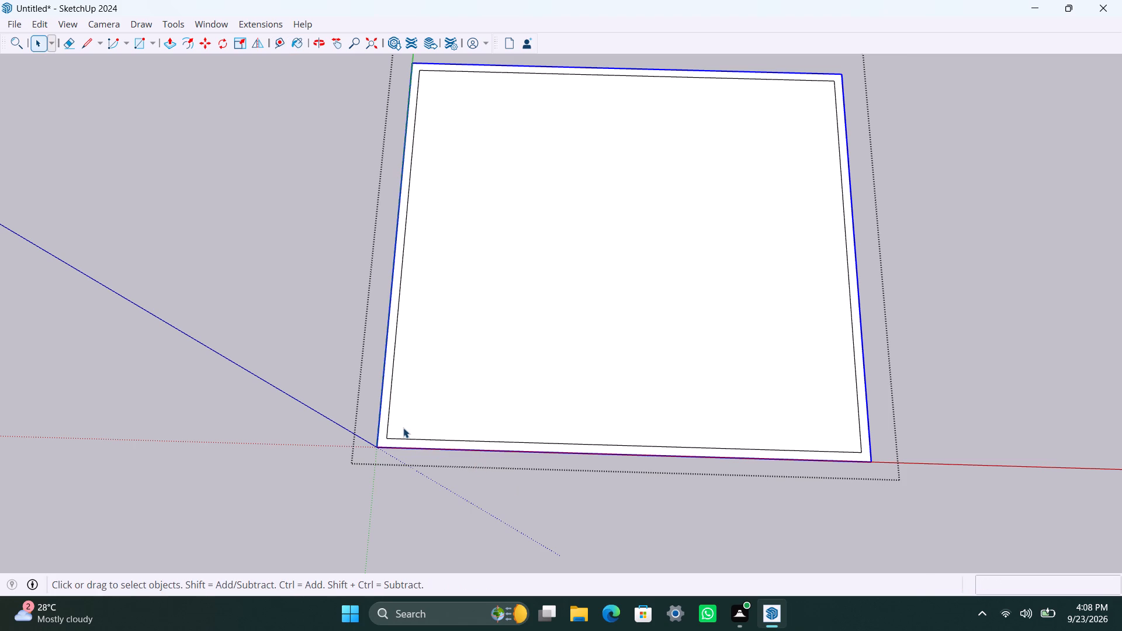
key("t")
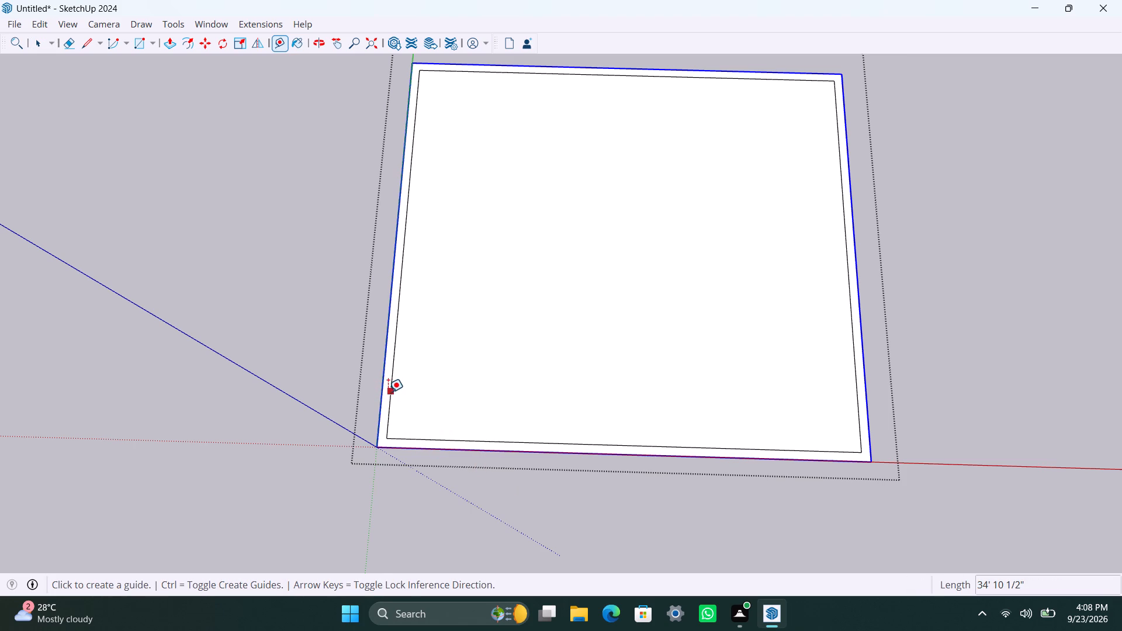
left_click(382, 394)
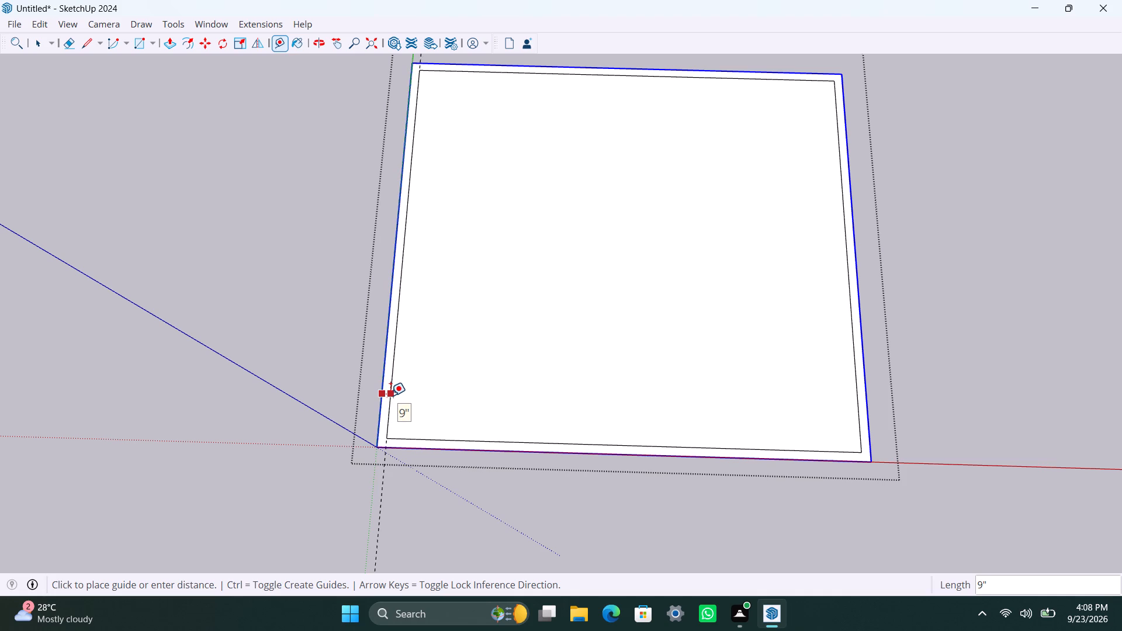
type("4.5\"")
key("Return")
key("space")
Place a parallel guide 9' into the plan from the centreline guide of the wall along the green axis.
scroll(390, 415, "up", 3)
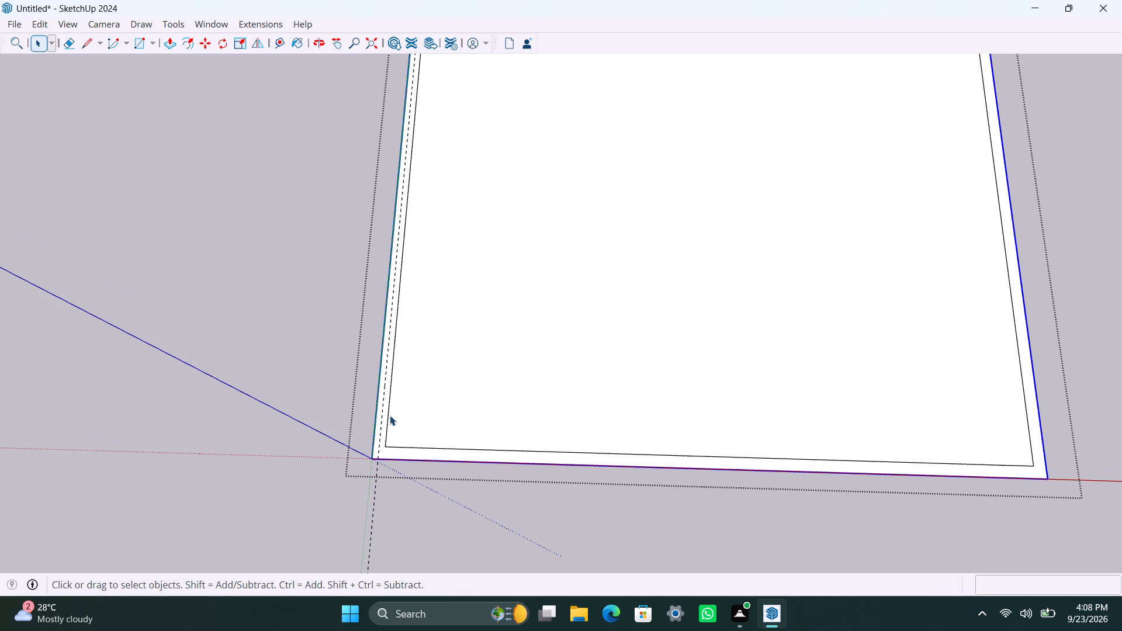
key("t")
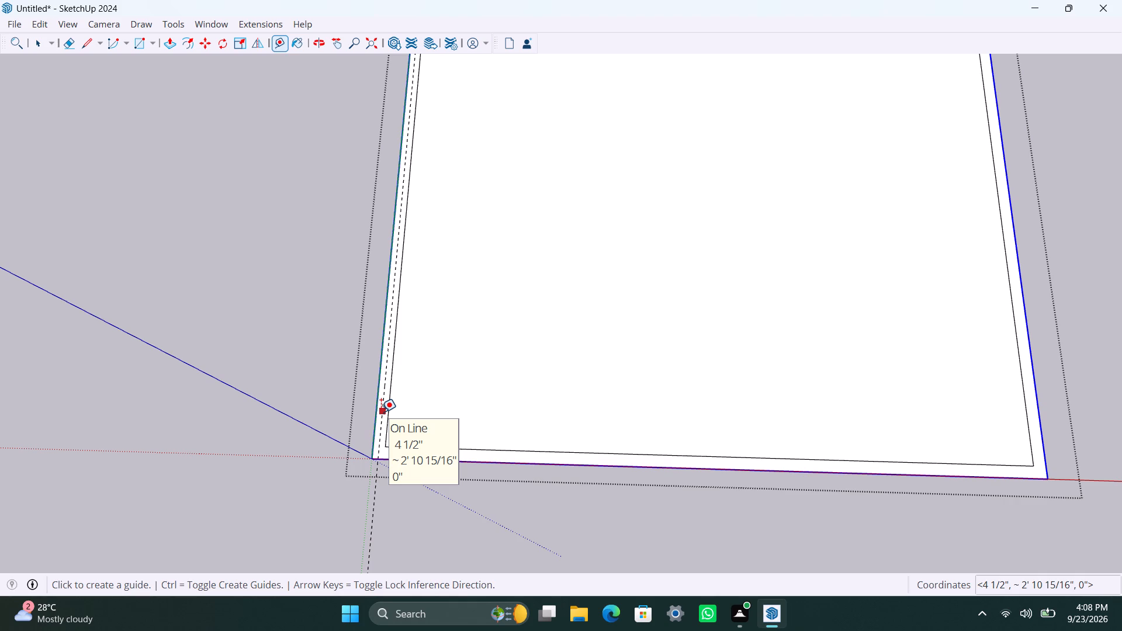
left_click(381, 412)
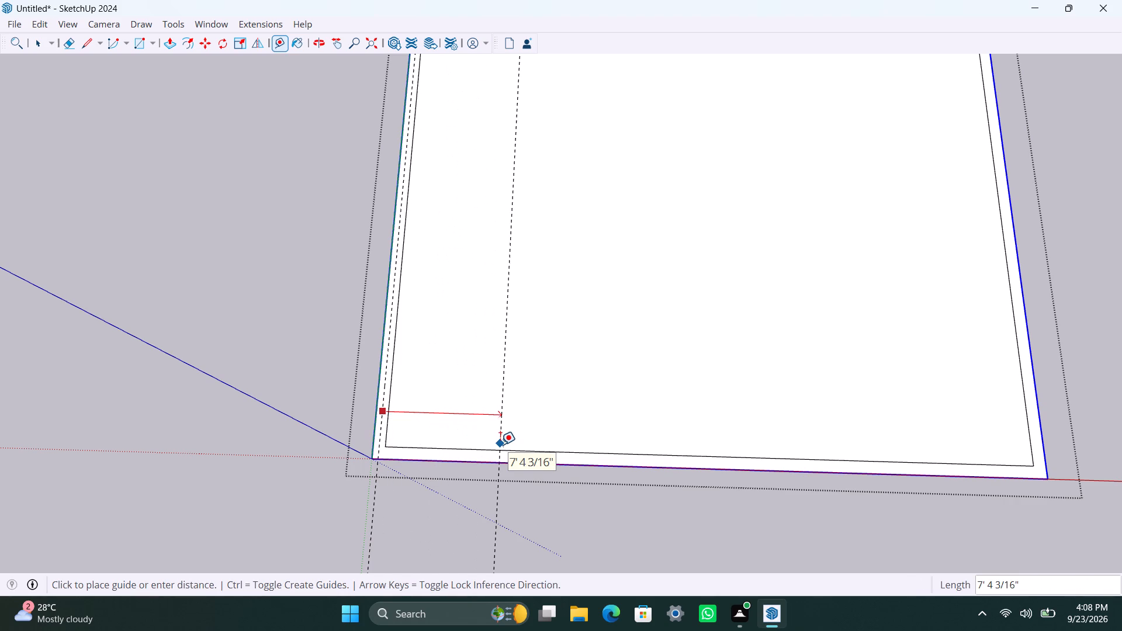
type("9'")
key("Return")
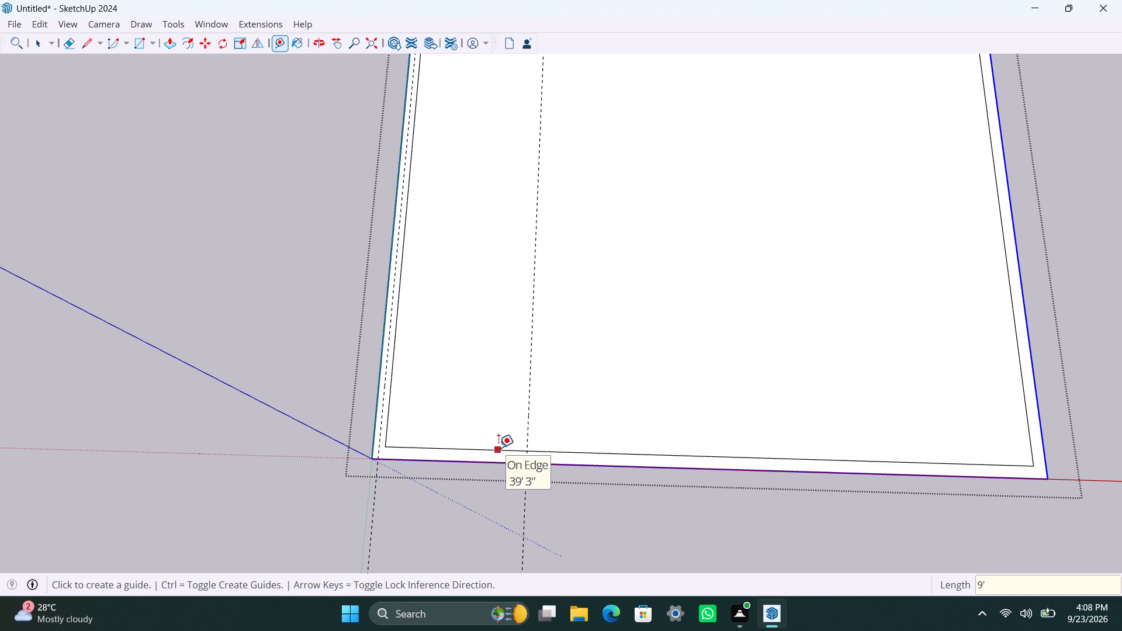
Place a guide 4.5" outward from the inner edge of the wall along the red axis, centred in that wall strip.
left_click(498, 448)
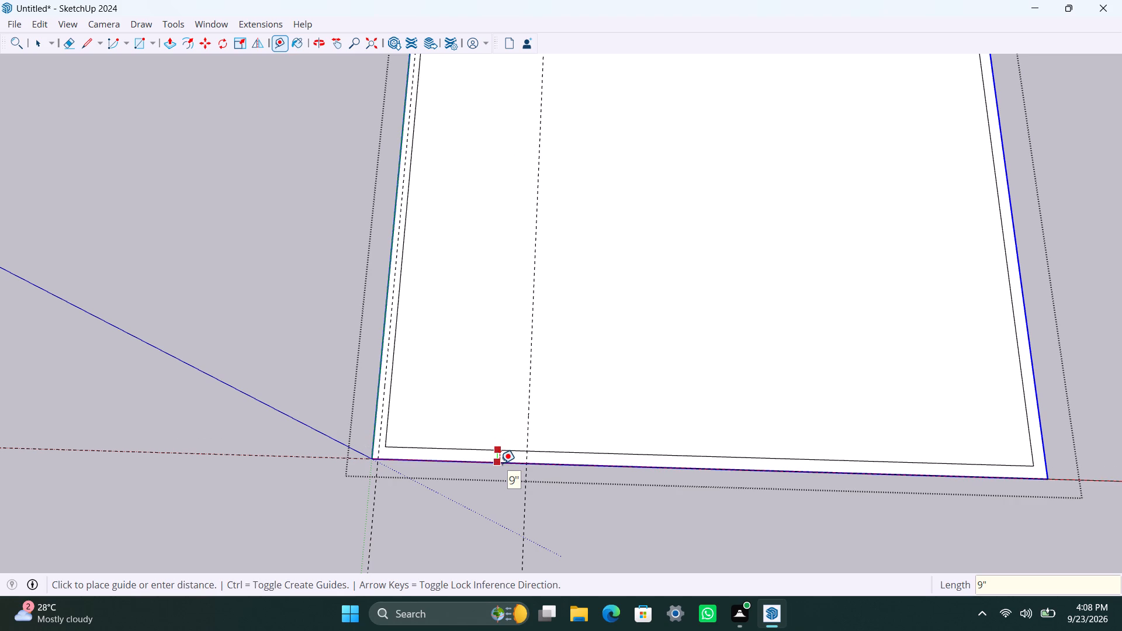
type("4.5\"")
key("Return")
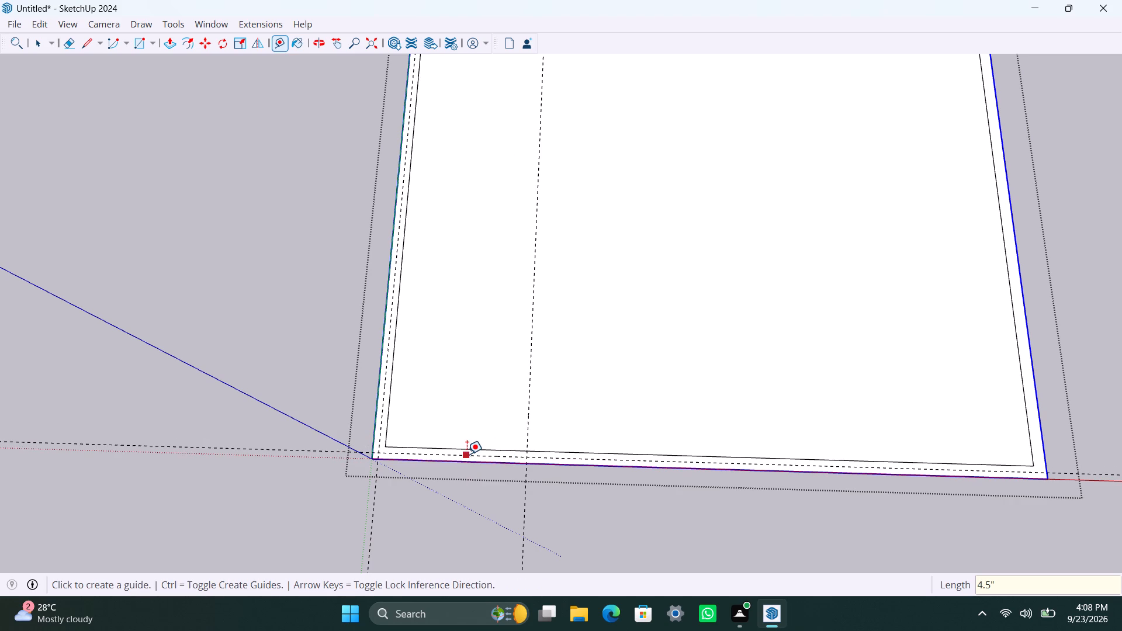
Place a parallel guide 8'4.5" into the plan from the centreline guide of the wall along the red axis.
left_click(467, 454)
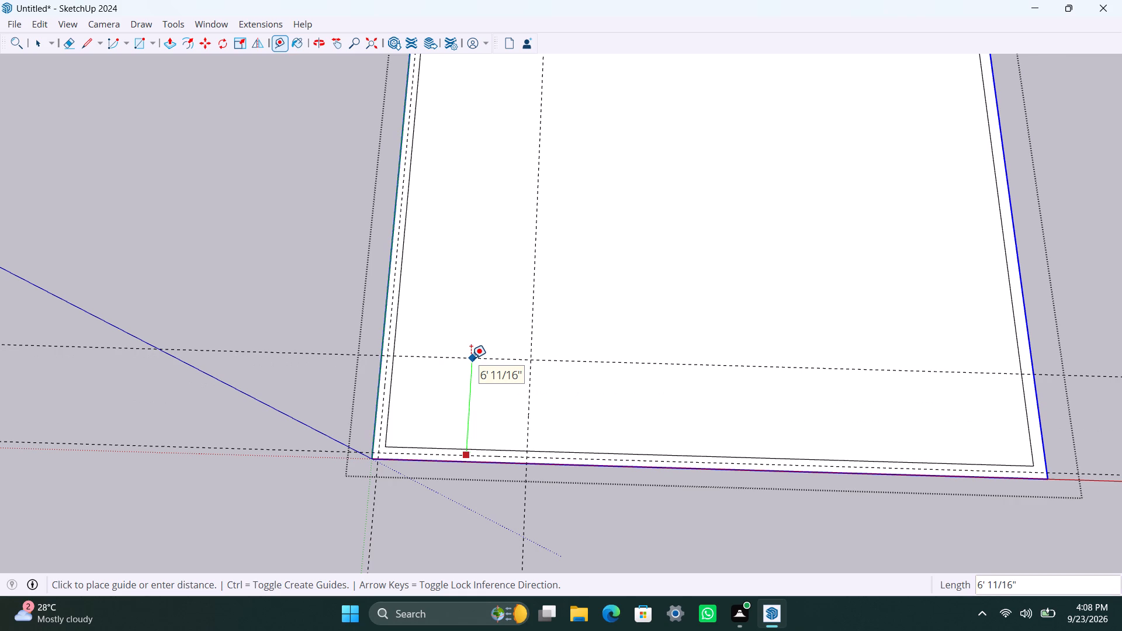
type("8'4")
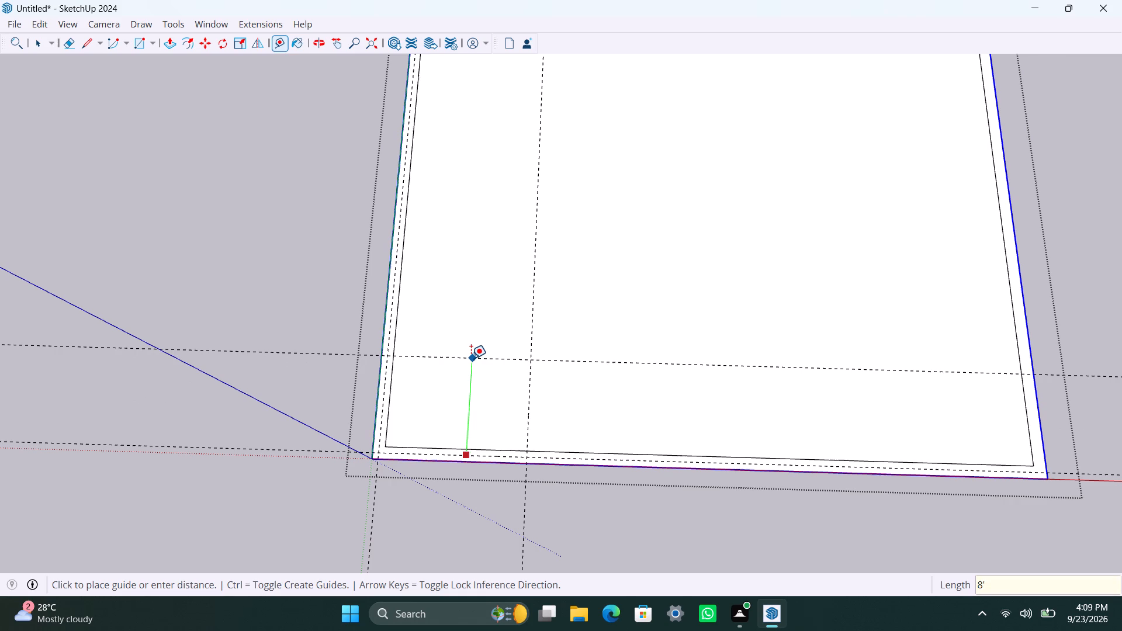
key("period")
type("5\"")
key("Return")
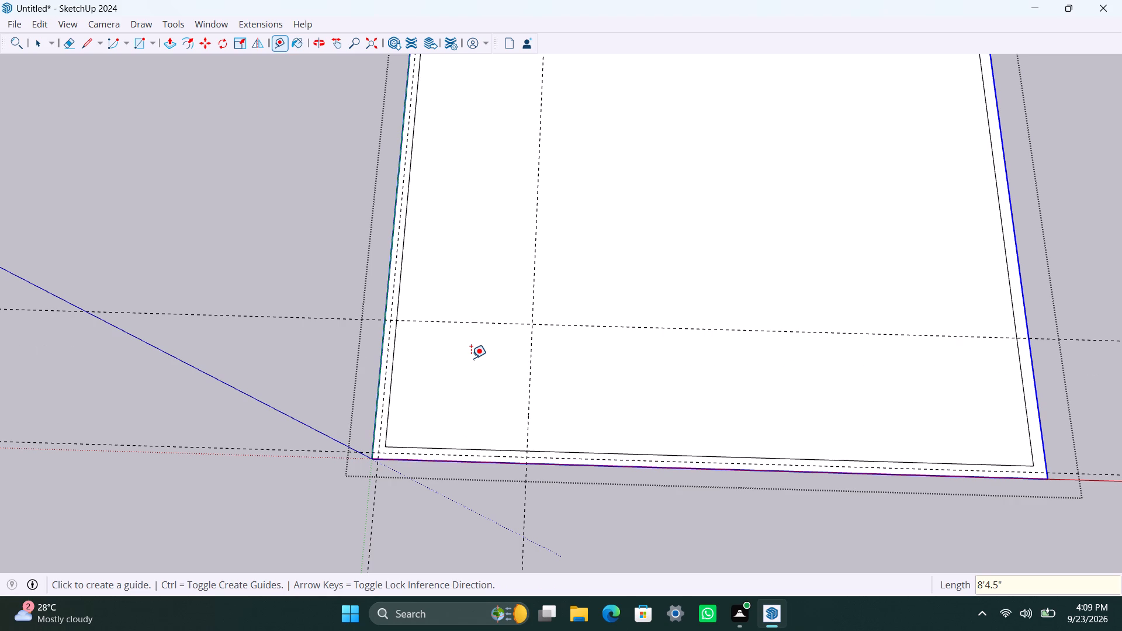
key("space")
left_click(472, 359)
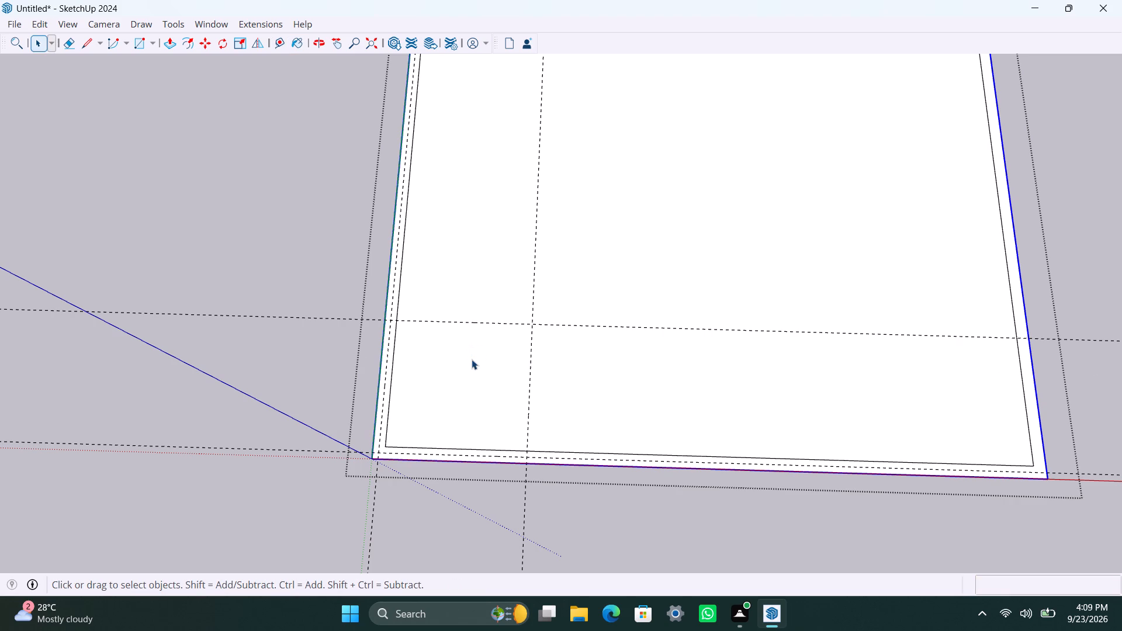
Mark off the corner area at the origin with two lines along the guides, 9'4.5" and 8'9" long, ending at the outer edges.
key("l")
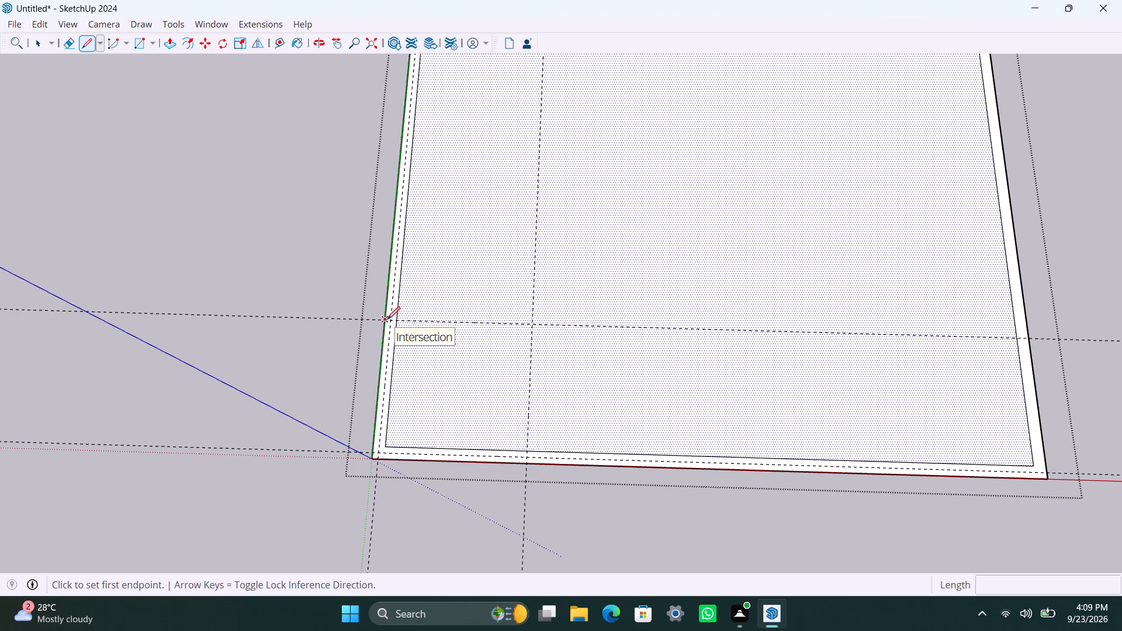
left_click(386, 319)
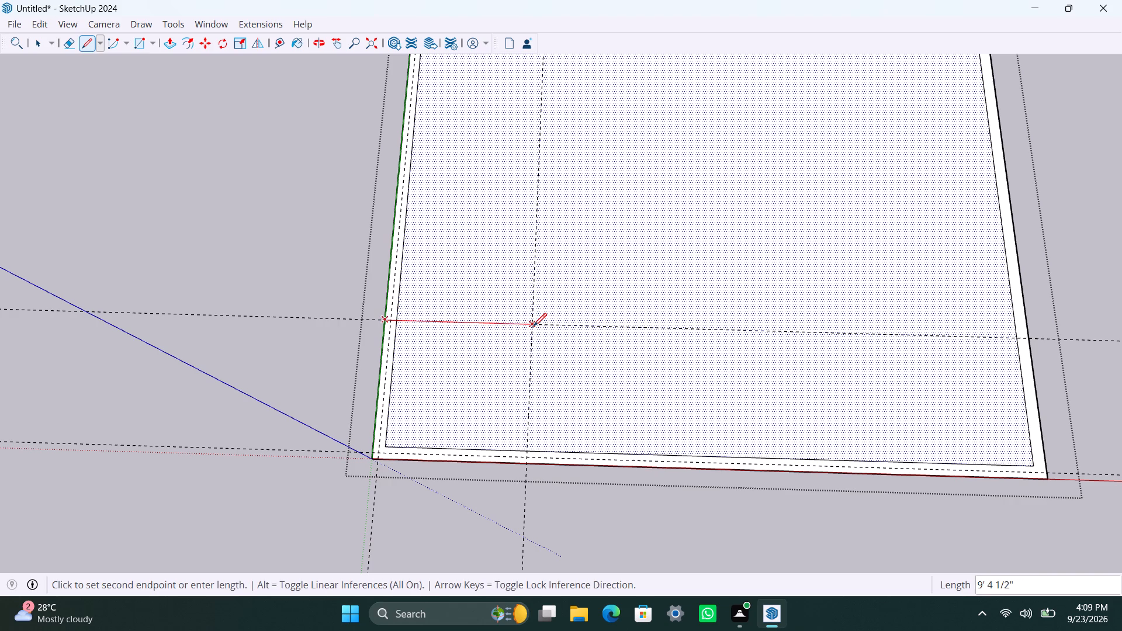
left_click(534, 326)
left_click(528, 464)
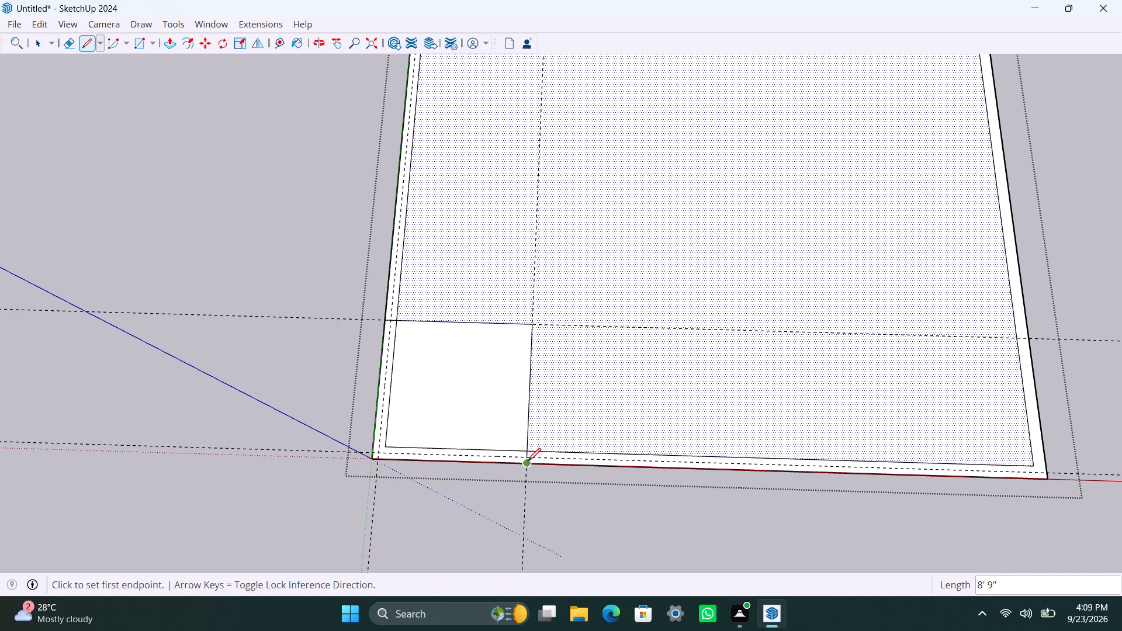
key("space")
key("space")
Delete the two inner wall edge segments that lie inside the marked-off corner area.
left_click(498, 450)
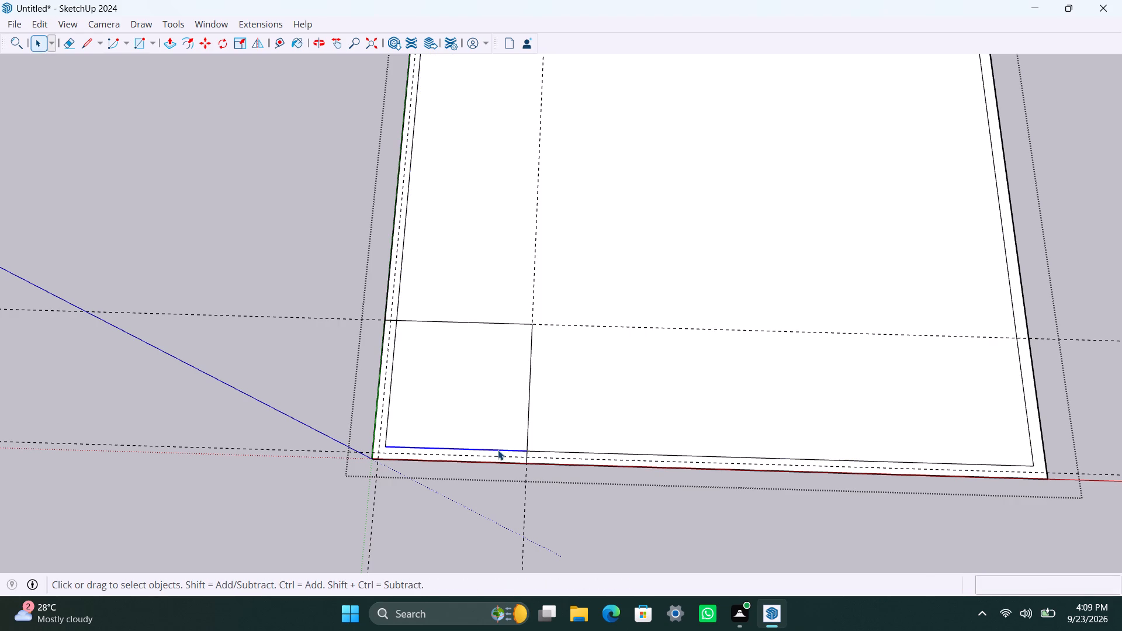
key("Delete")
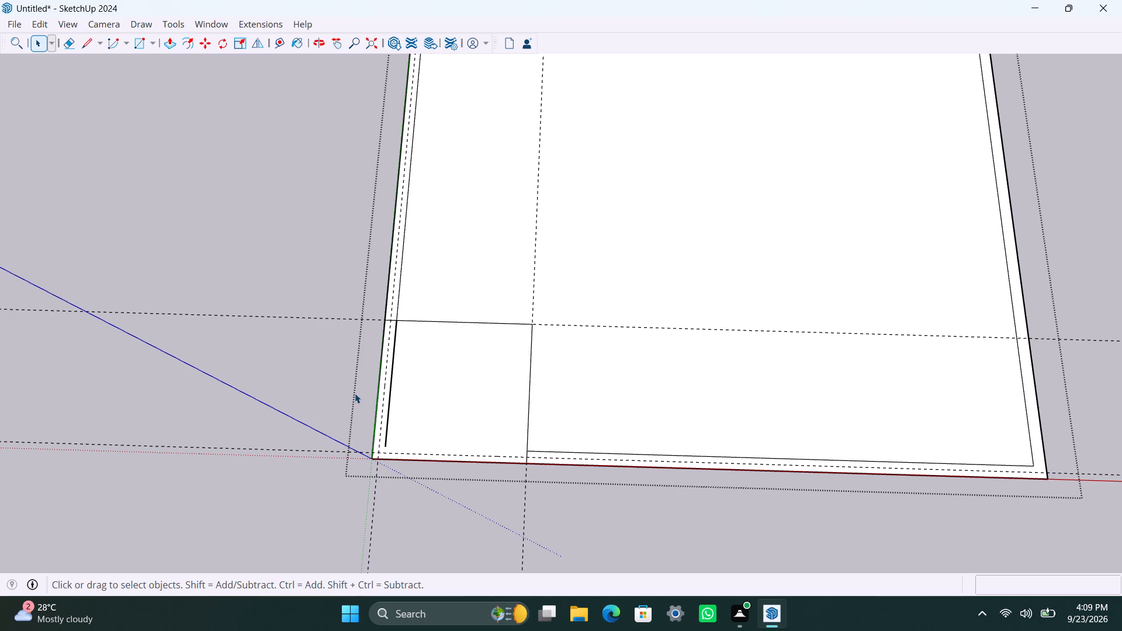
left_click(388, 399)
key("Delete")
Draw two lines along the wall centreline guides to border the corner area on its two outer sides.
key("l")
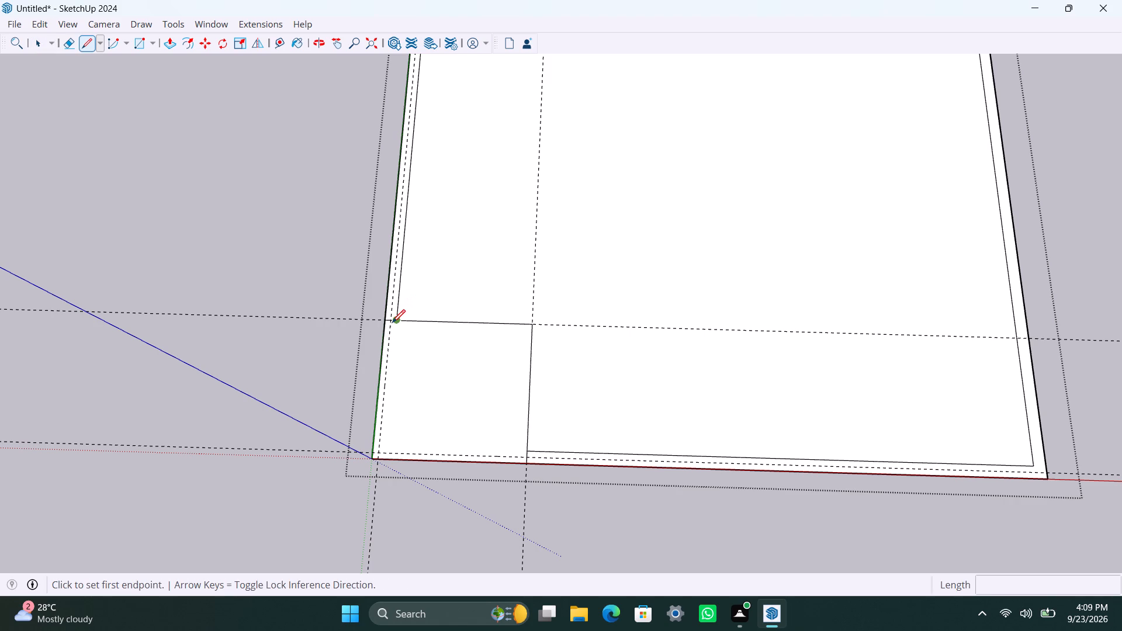
scroll(387, 323, "up", 7)
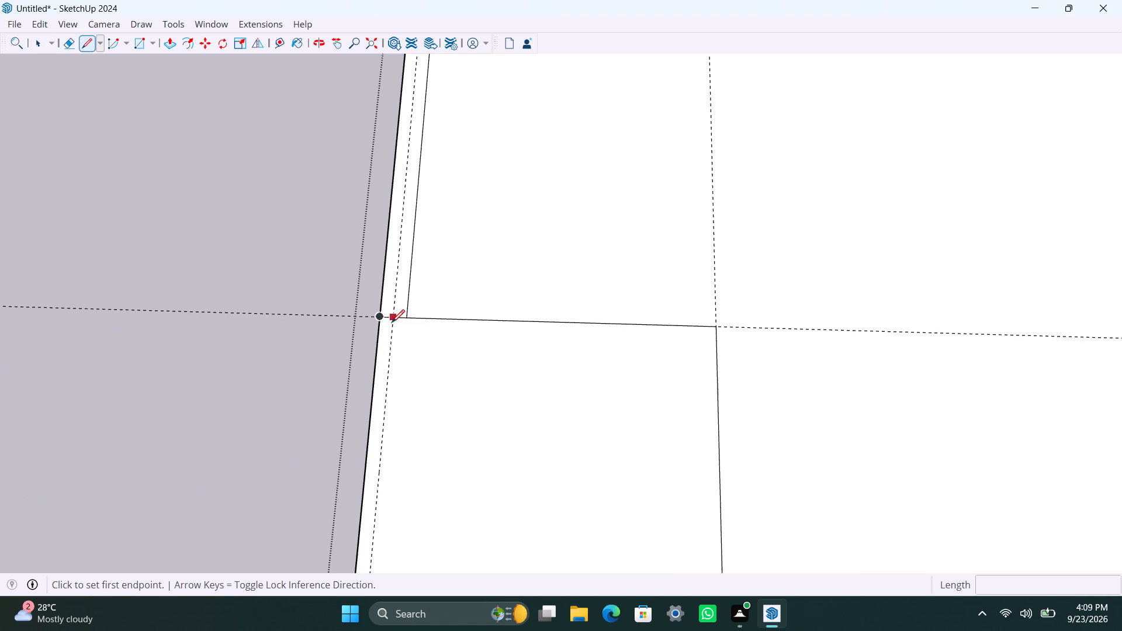
scroll(392, 323, "up", 4)
left_click(394, 315)
scroll(407, 414, "down", 8)
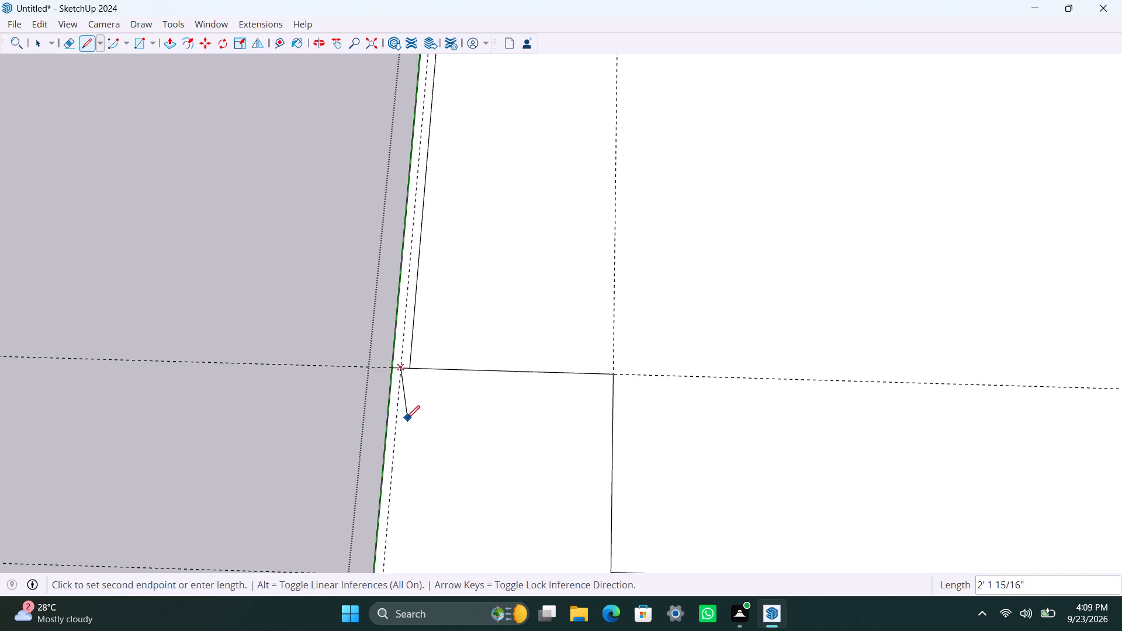
scroll(407, 418, "down", 7)
scroll(399, 493, "up", 3)
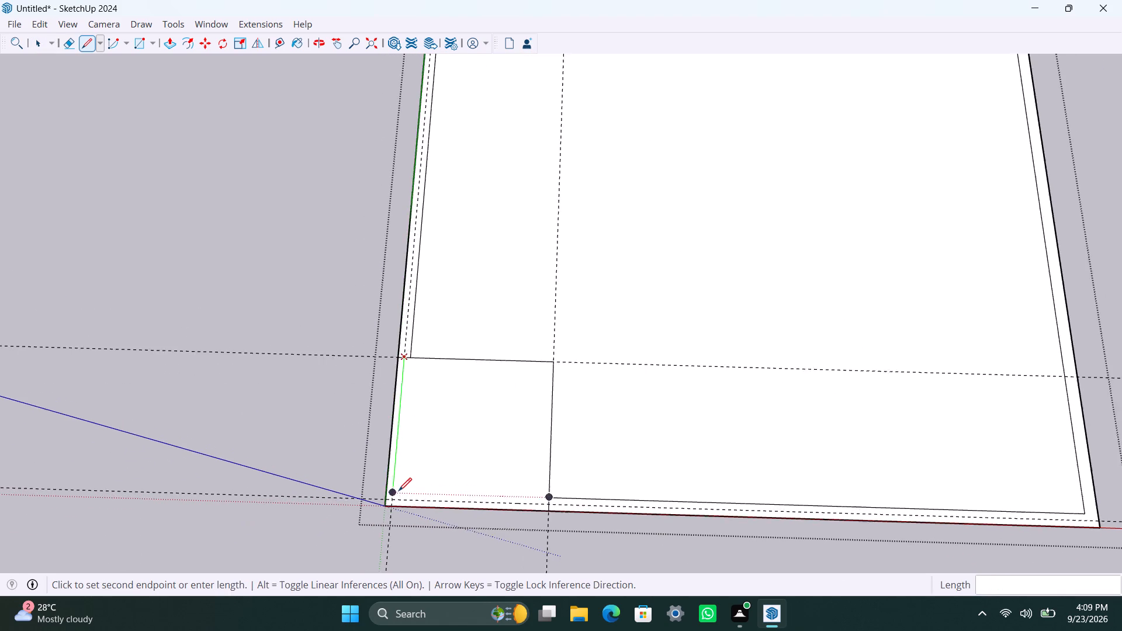
scroll(399, 491, "up", 3)
left_click(388, 505)
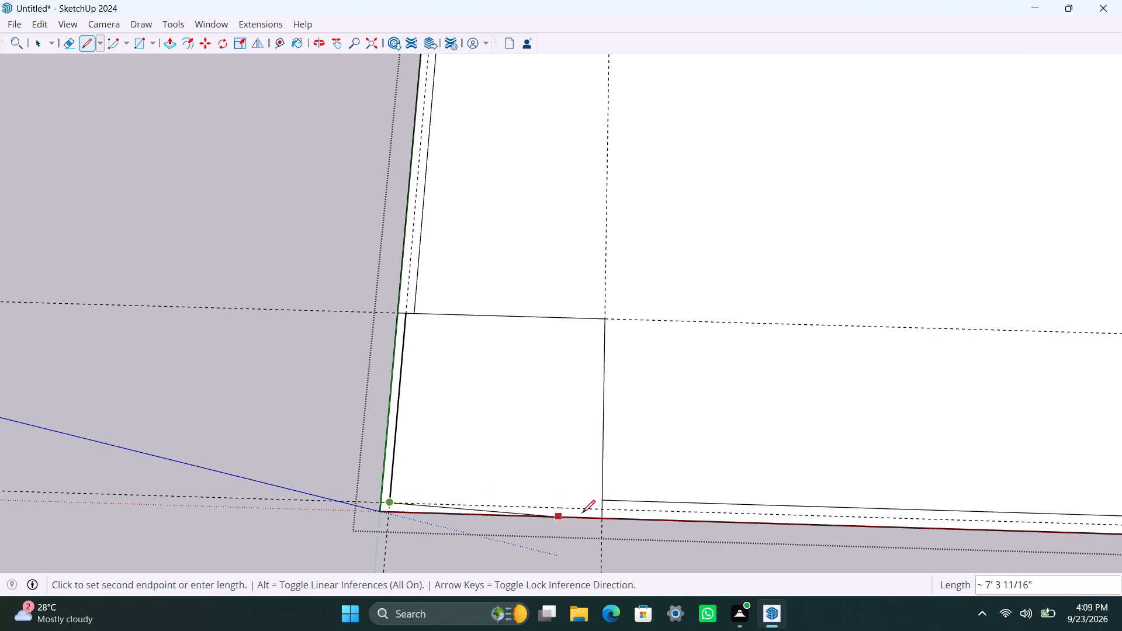
left_click(600, 509)
key("space")
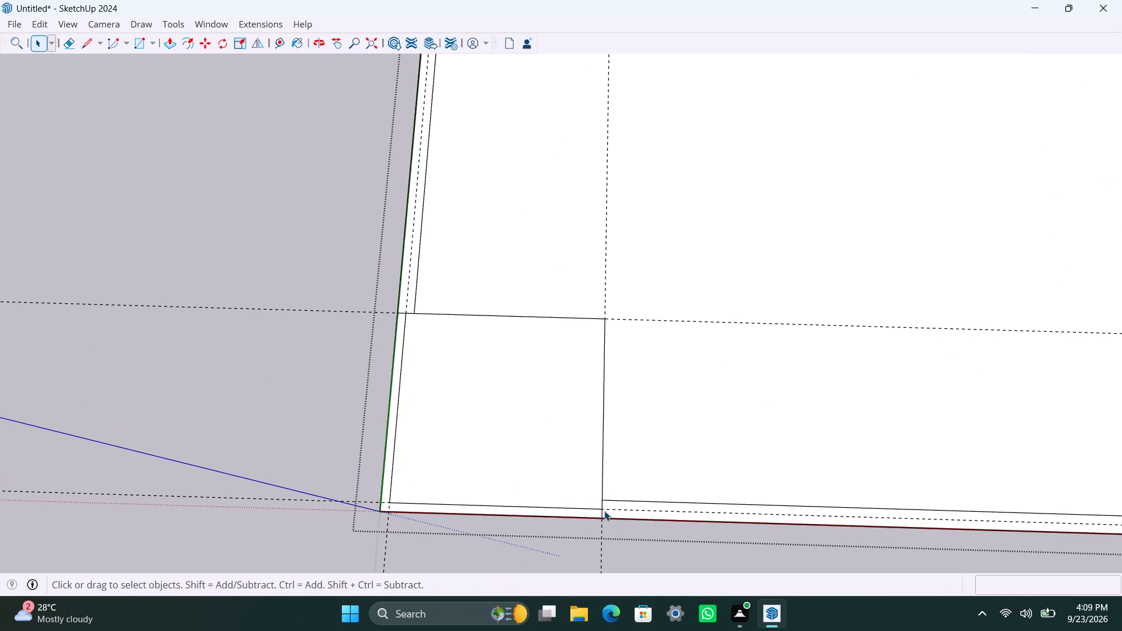
Close the group and delete all the guides from the model.
scroll(604, 506, "up", 1)
scroll(427, 418, "down", 7)
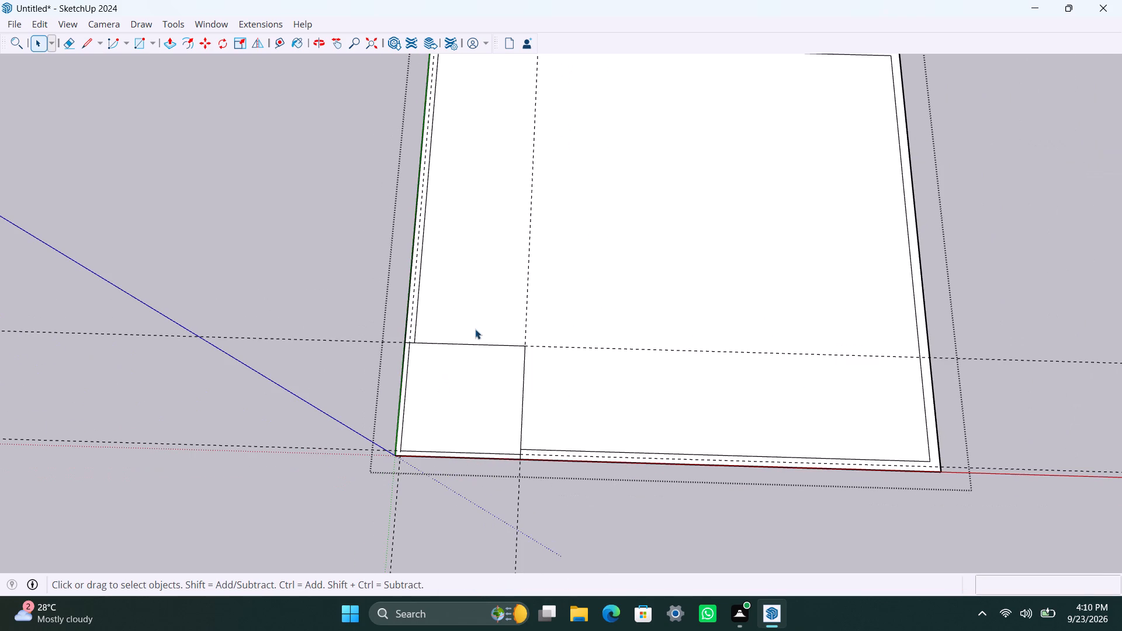
left_click(308, 286)
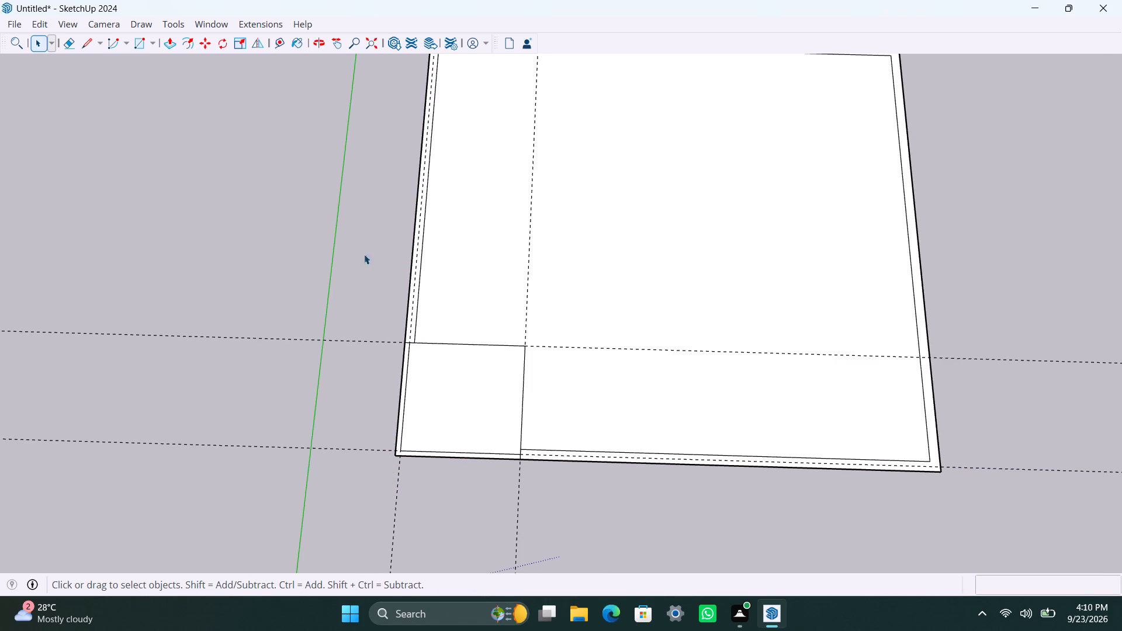
left_click(36, 23)
left_click(109, 168)
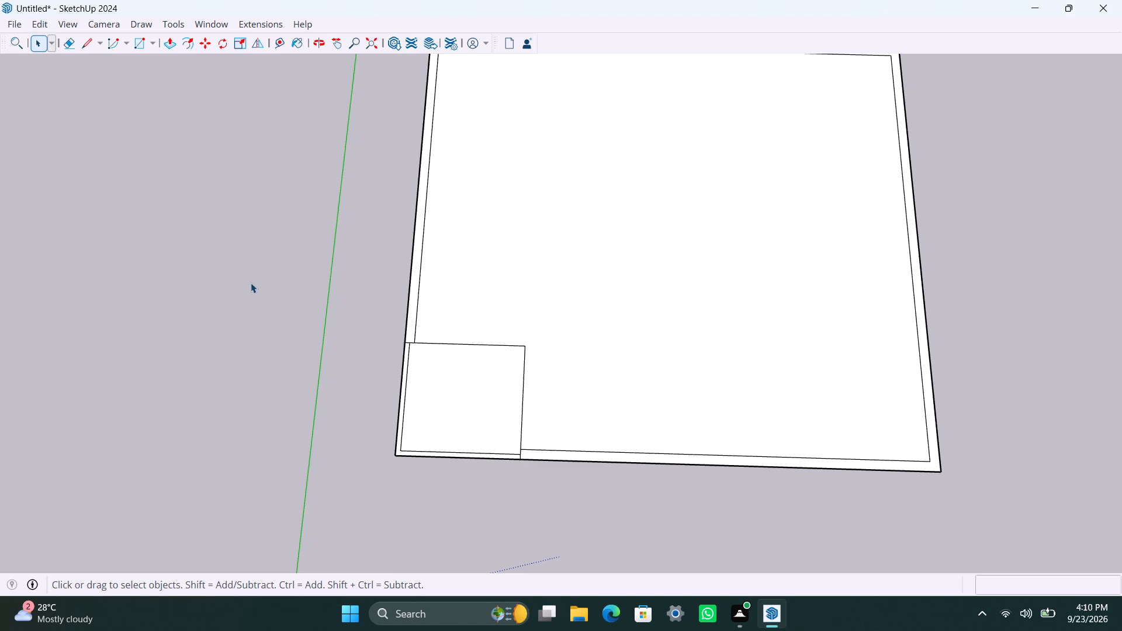
Save the model as 90'x54' HP in the sketch up folder inside the internship folder.
scroll(251, 283, "down", 2)
scroll(251, 282, "up", 2)
key("ctrl+s")
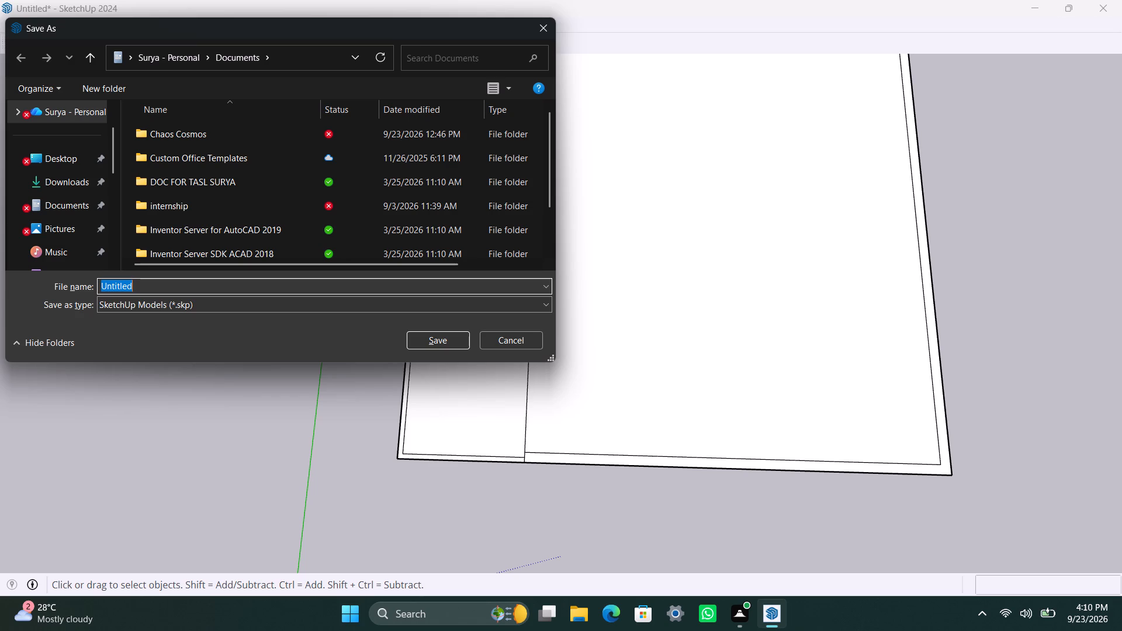
type("90")
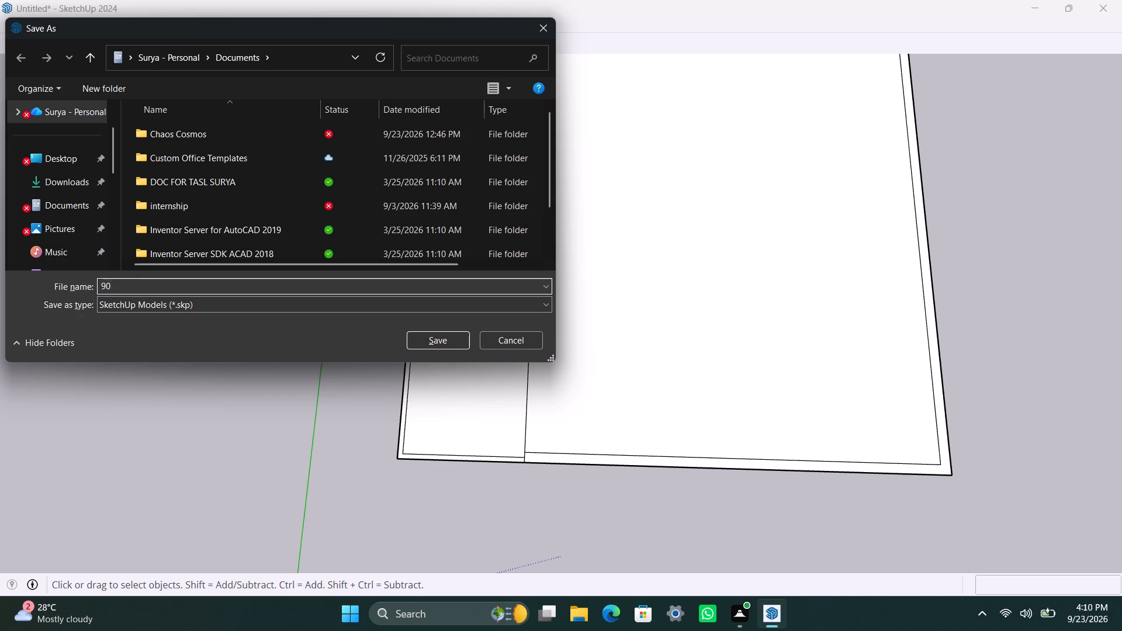
key("apostrophe")
type("x54'")
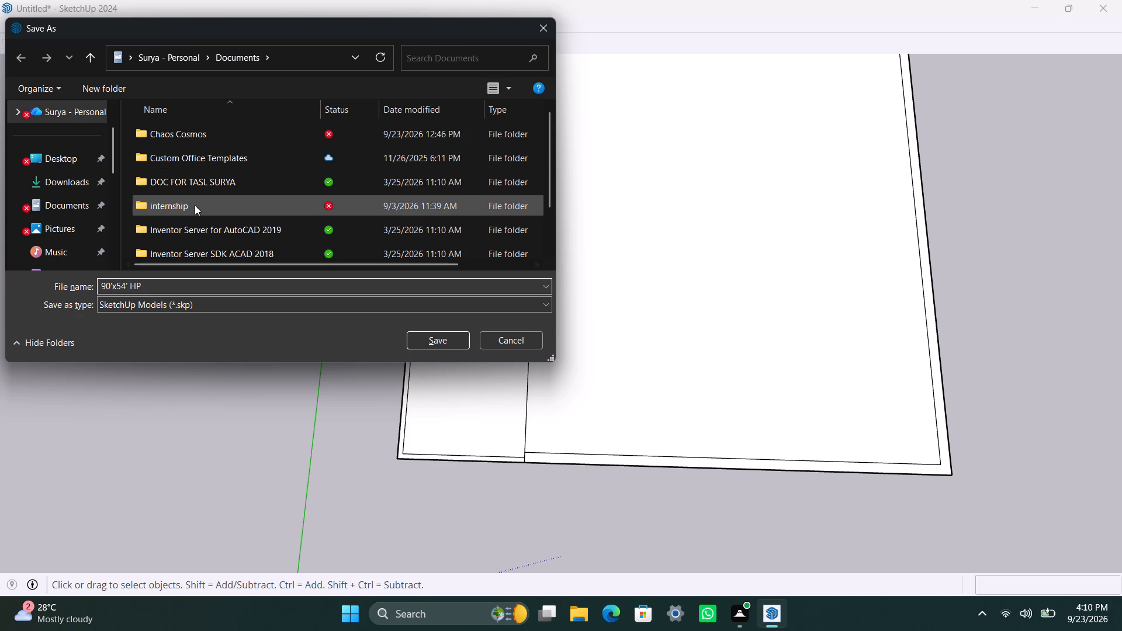
double_click(195, 206)
double_click(201, 205)
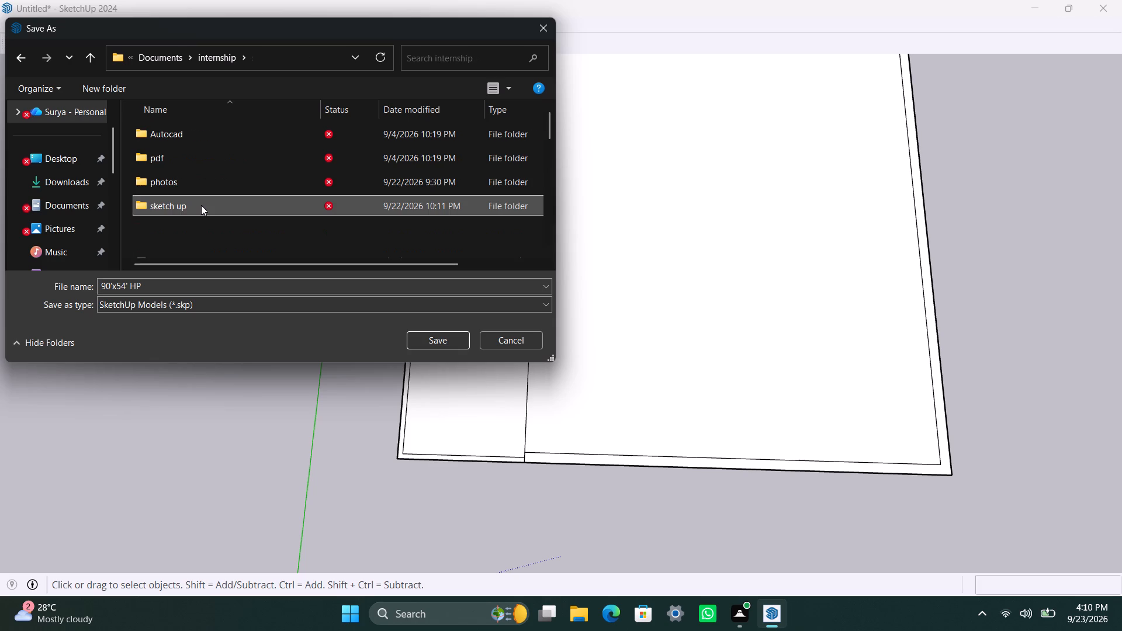
left_click(446, 345)
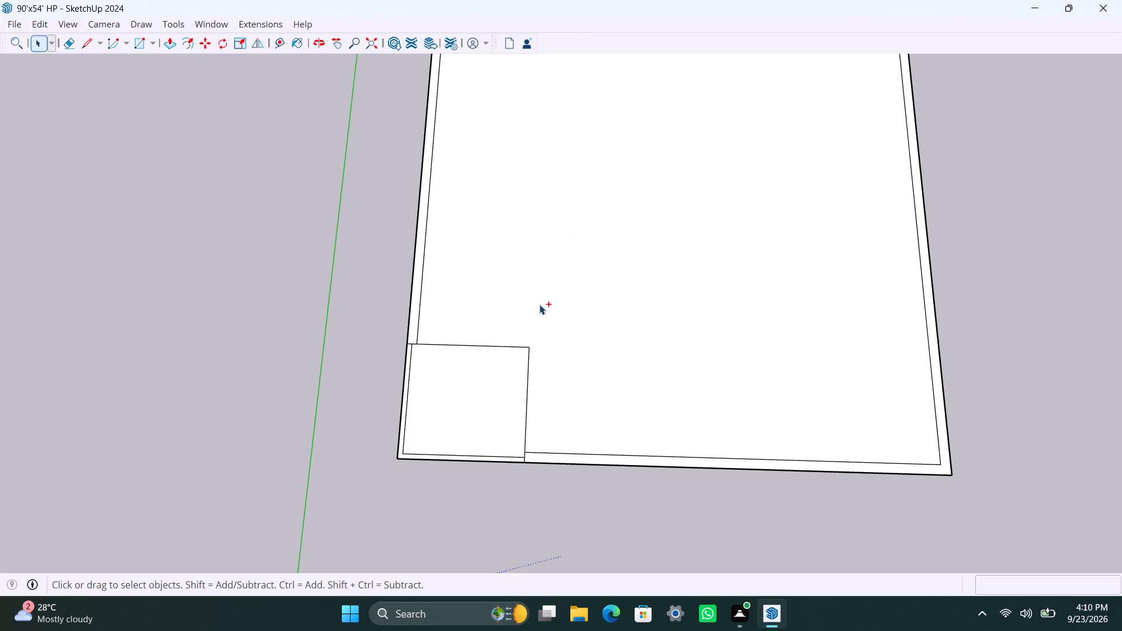
key("ctrl+s")
Open the plan group for editing and Push/Pull the 9" outer wall face up 10'.
scroll(577, 333, "down", 3)
middle_click_drag(491, 299, 511, 310)
scroll(508, 265, "down", 2)
middle_click_drag(508, 269, 458, 414, "shift")
scroll(413, 379, "up", 1)
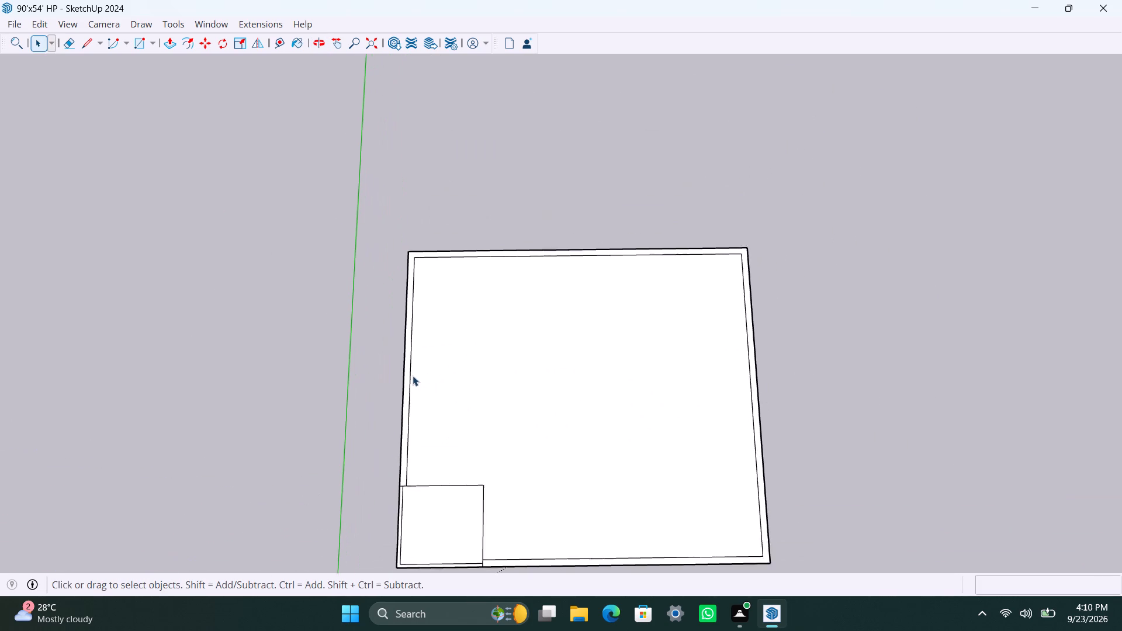
scroll(413, 376, "up", 2)
left_click(407, 360)
double_click(407, 360)
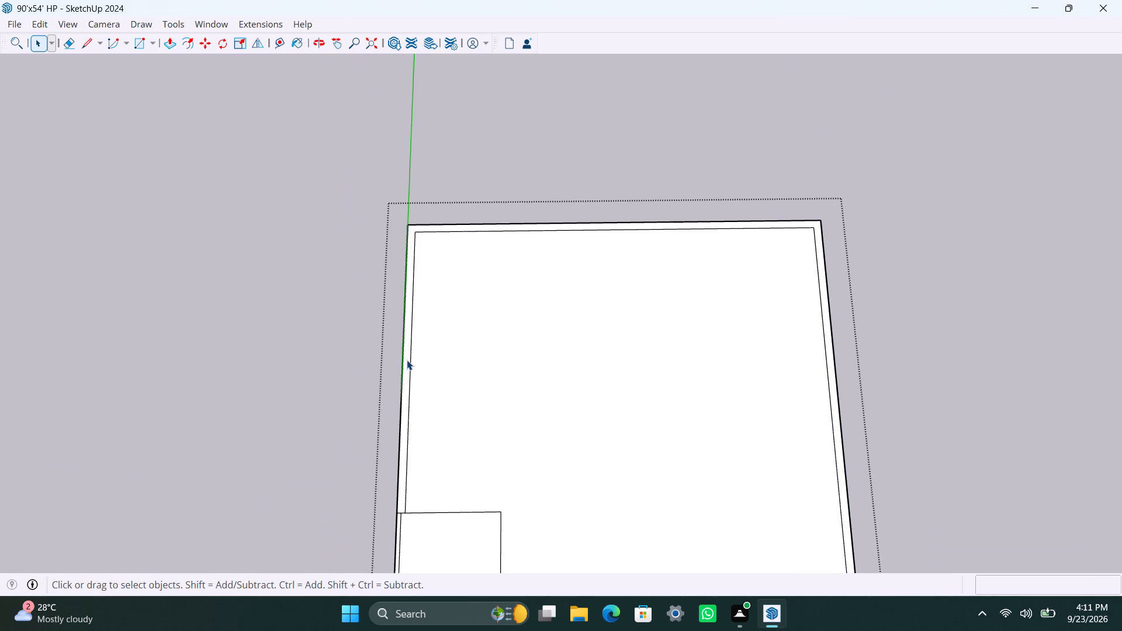
left_click(406, 360)
double_click(406, 360)
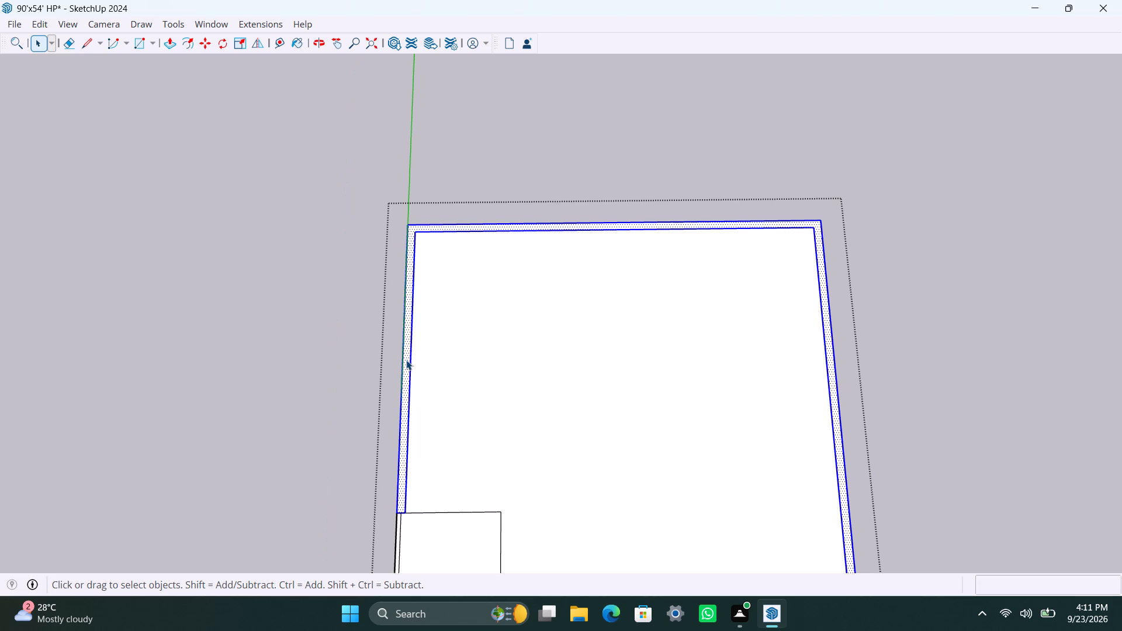
key("p")
left_click(406, 360)
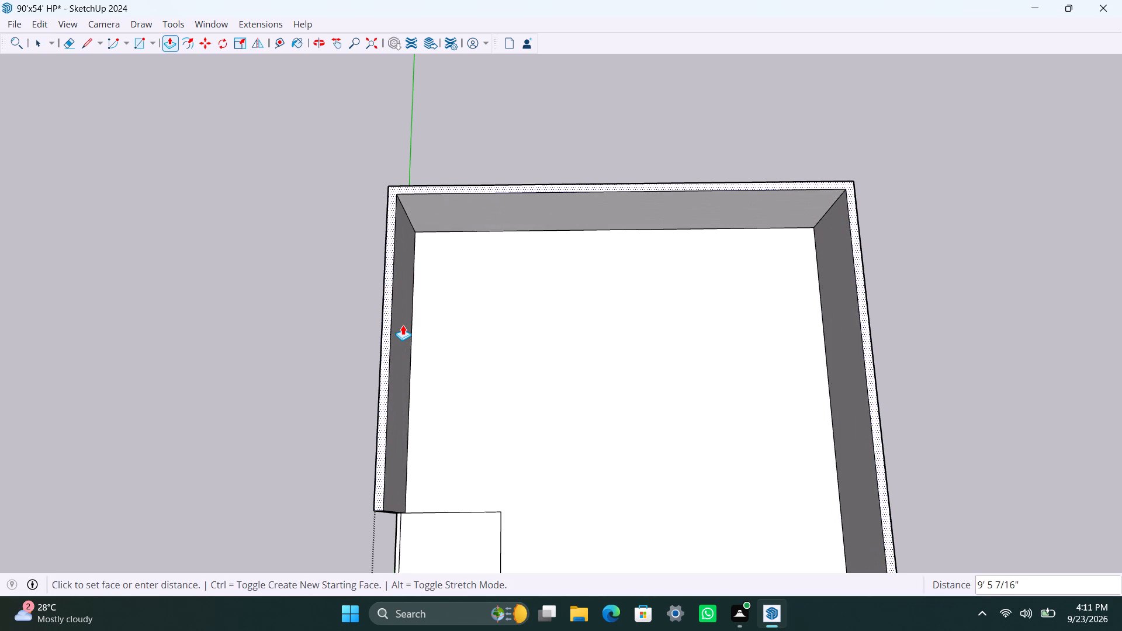
type("10'")
key("Return")
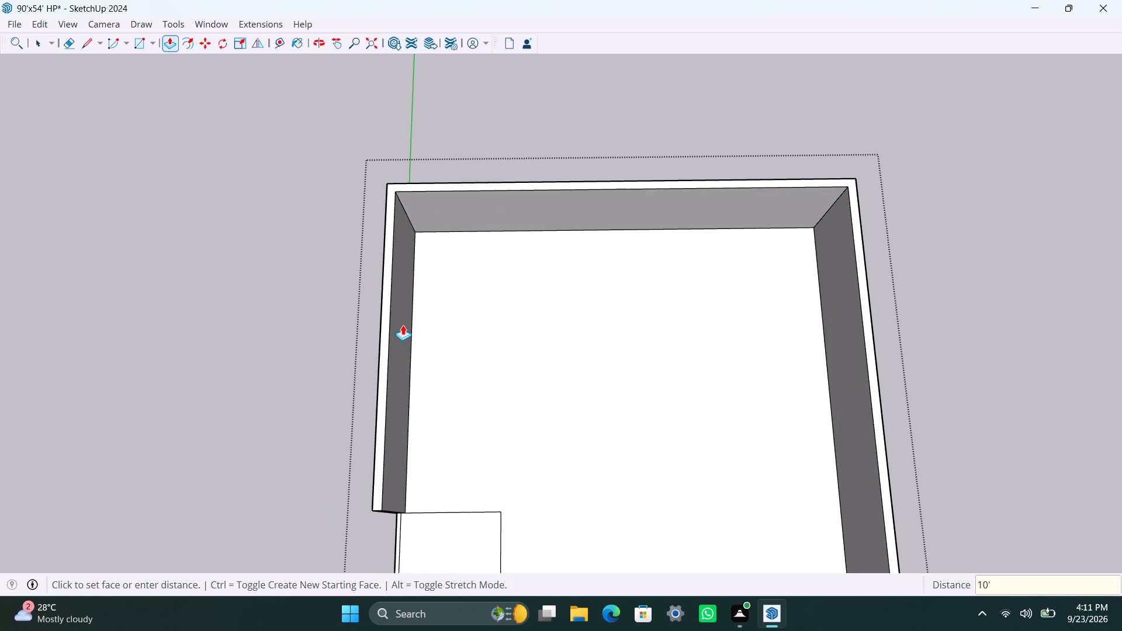
key("space")
Examine the raised walls and the open corner area from several angles.
scroll(425, 343, "down", 8)
middle_click_drag(482, 397, 483, 397, "shift")
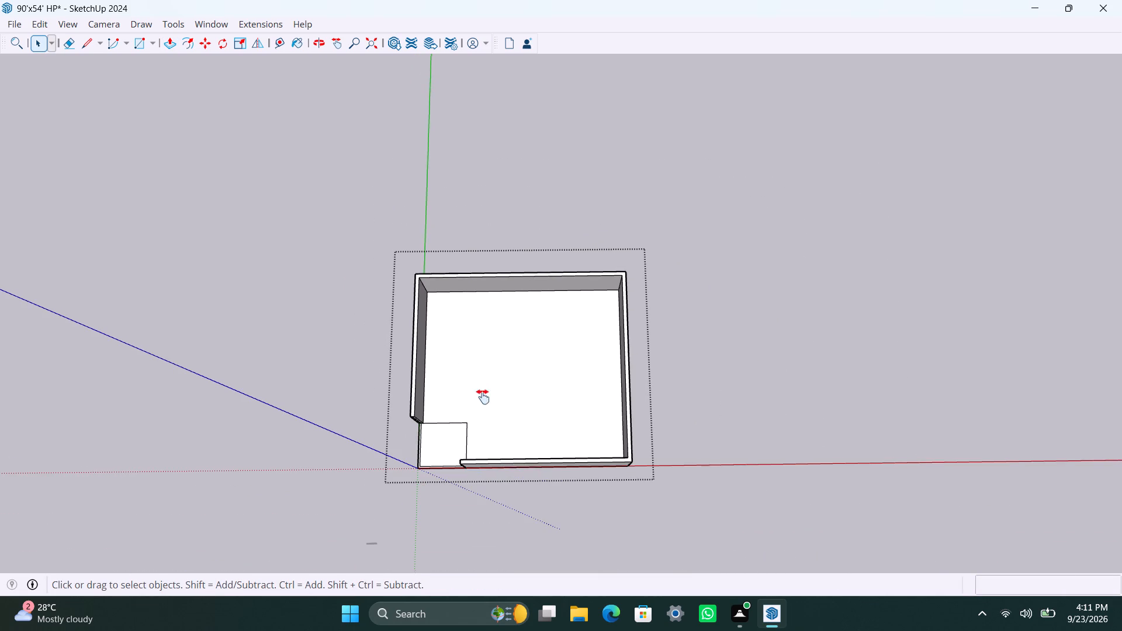
middle_click_drag(483, 397, 490, 308, "shift")
scroll(472, 369, "up", 2)
scroll(581, 387, "up", 2)
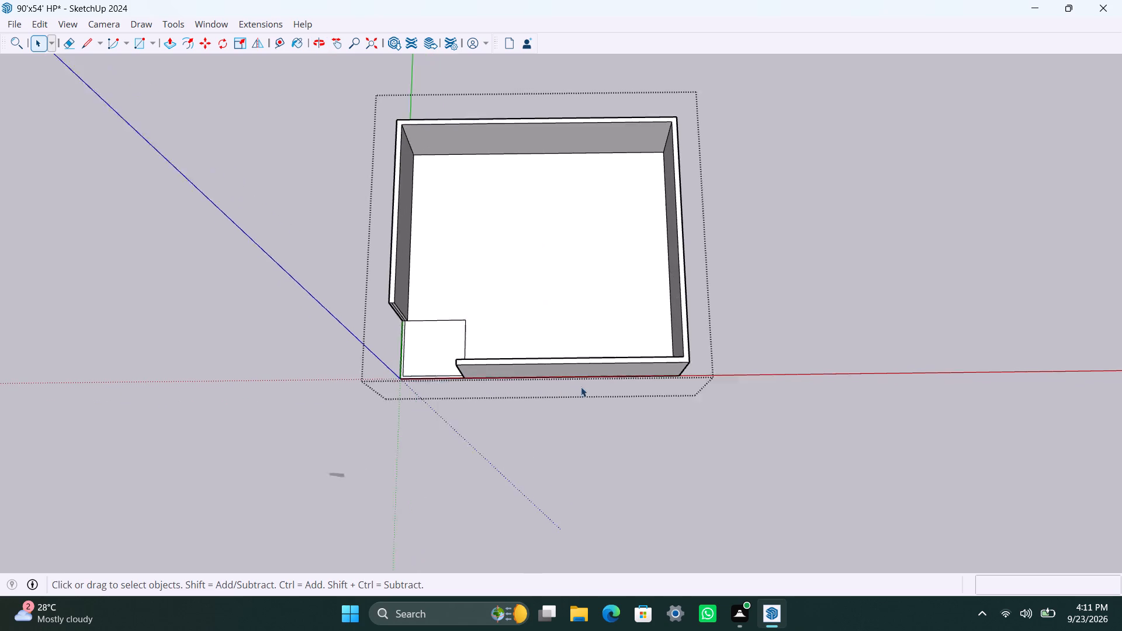
scroll(581, 387, "up", 3)
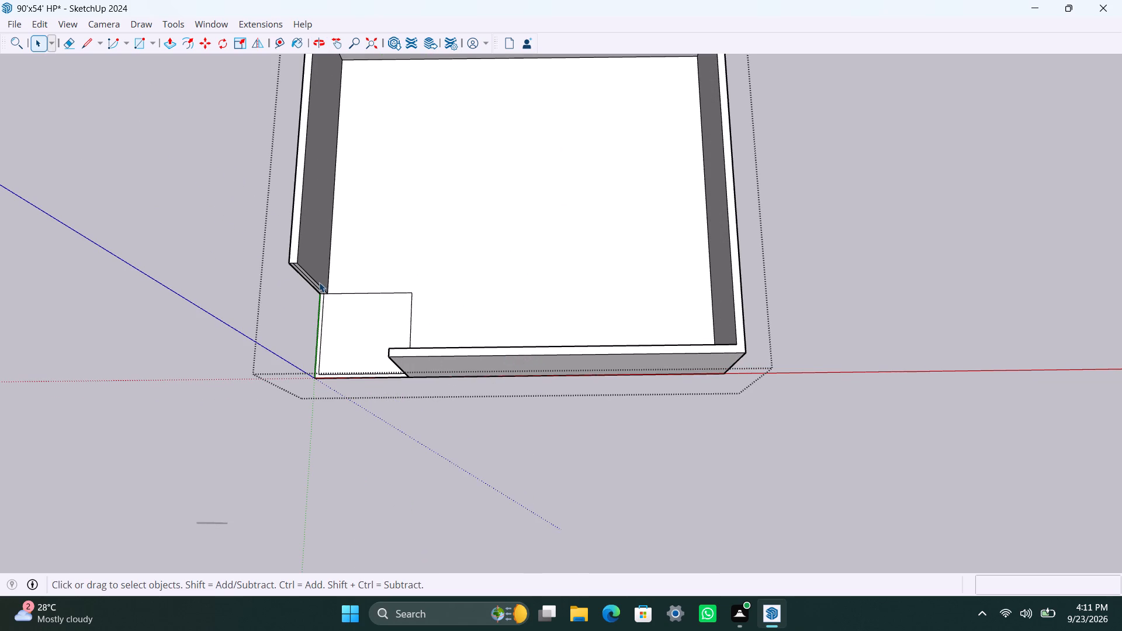
scroll(356, 299, "down", 2)
scroll(400, 175, "down", 1)
middle_click_drag(399, 180, 390, 350)
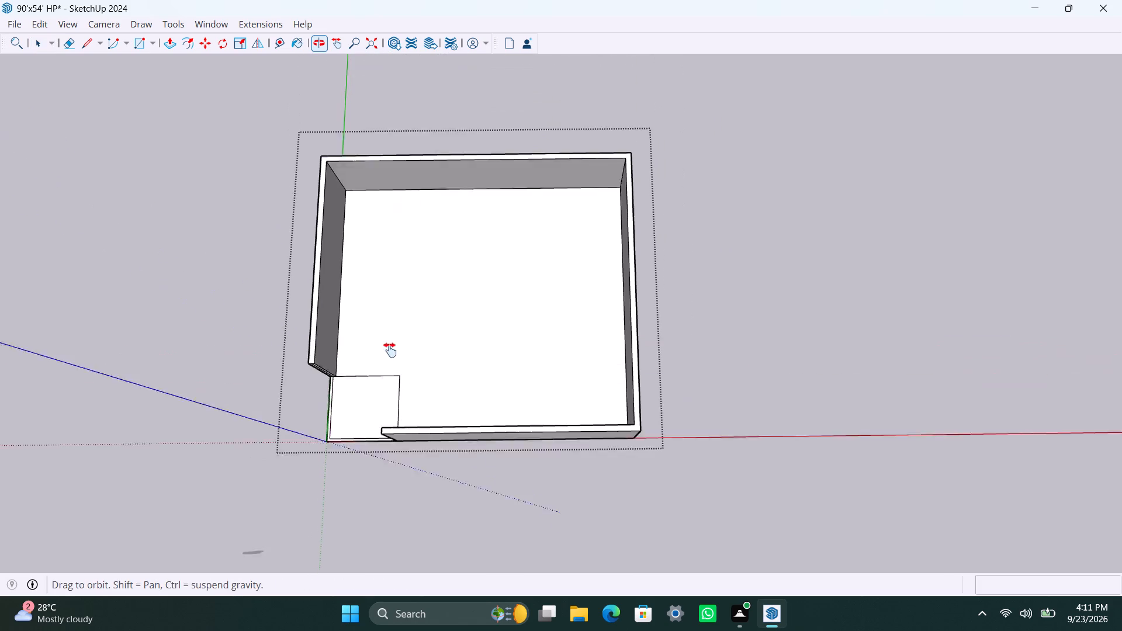
Copy the rear wall's inner corner edge nearest the open-corner side 15'3" along the rear wall, and copy that edge another 4.5".
middle_click_drag(390, 350, 387, 360)
scroll(351, 299, "up", 4)
left_click(327, 254)
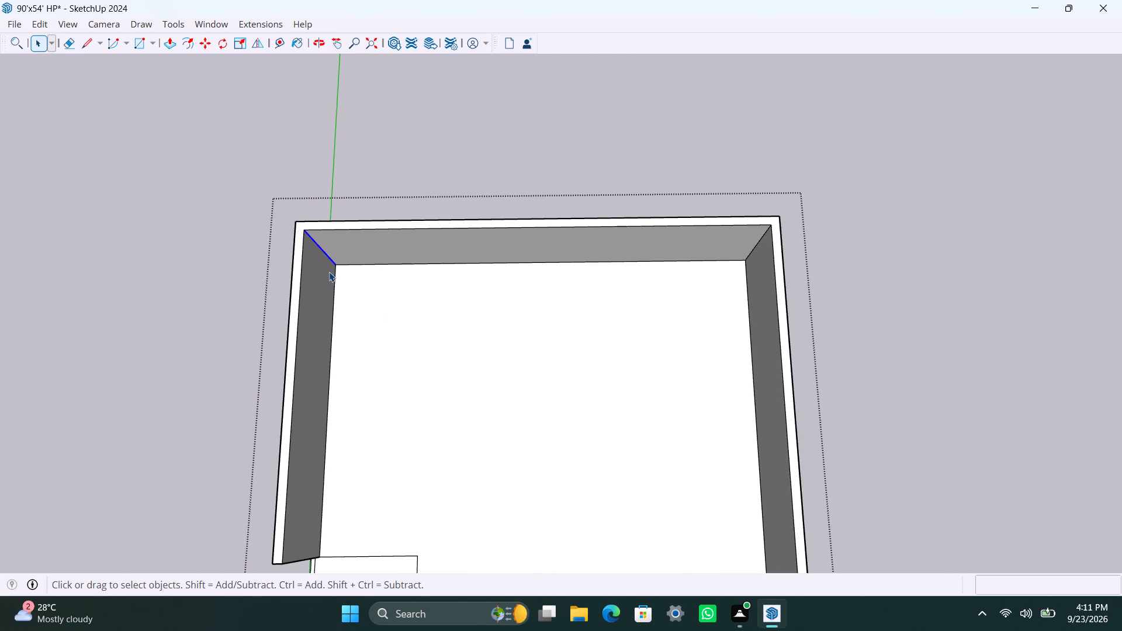
key("m")
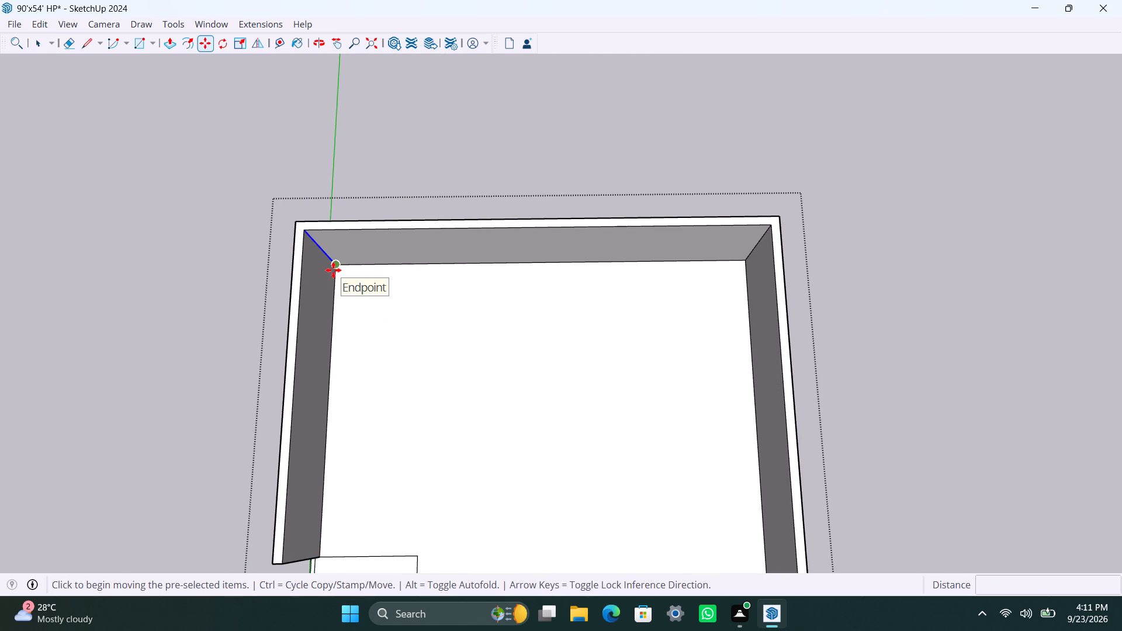
left_click(338, 271)
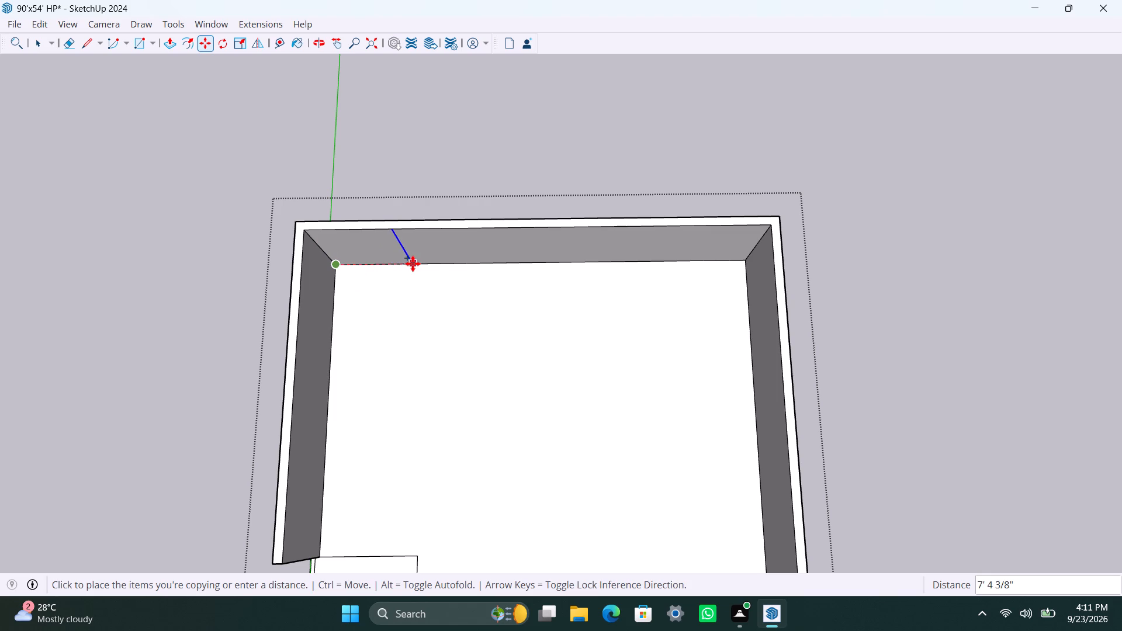
type("15'3\"")
key("Return")
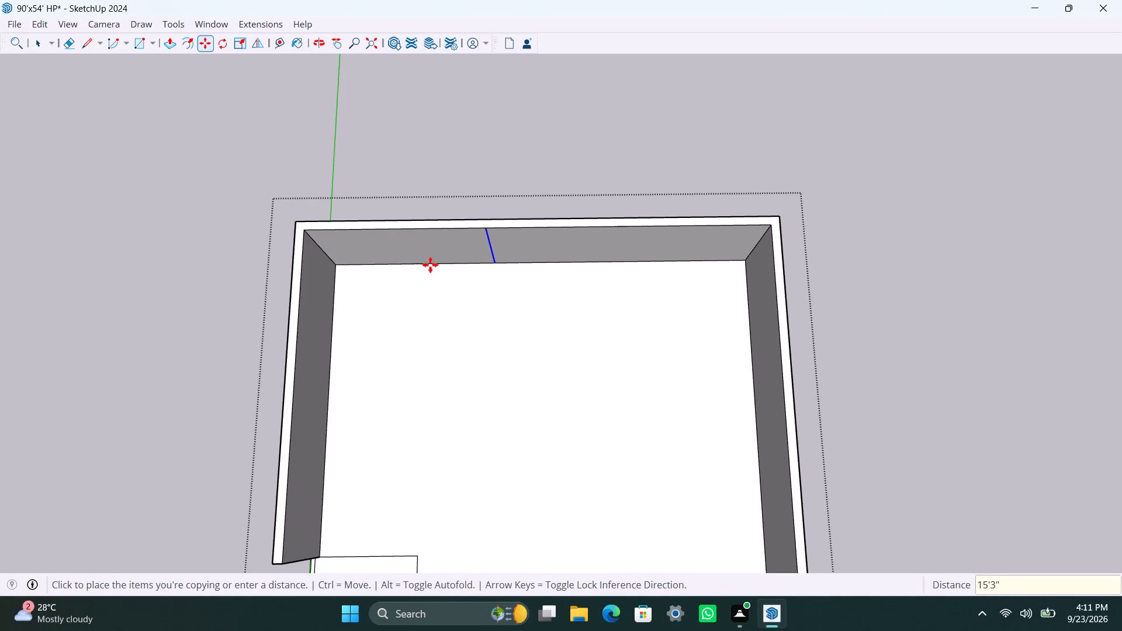
left_click(500, 259)
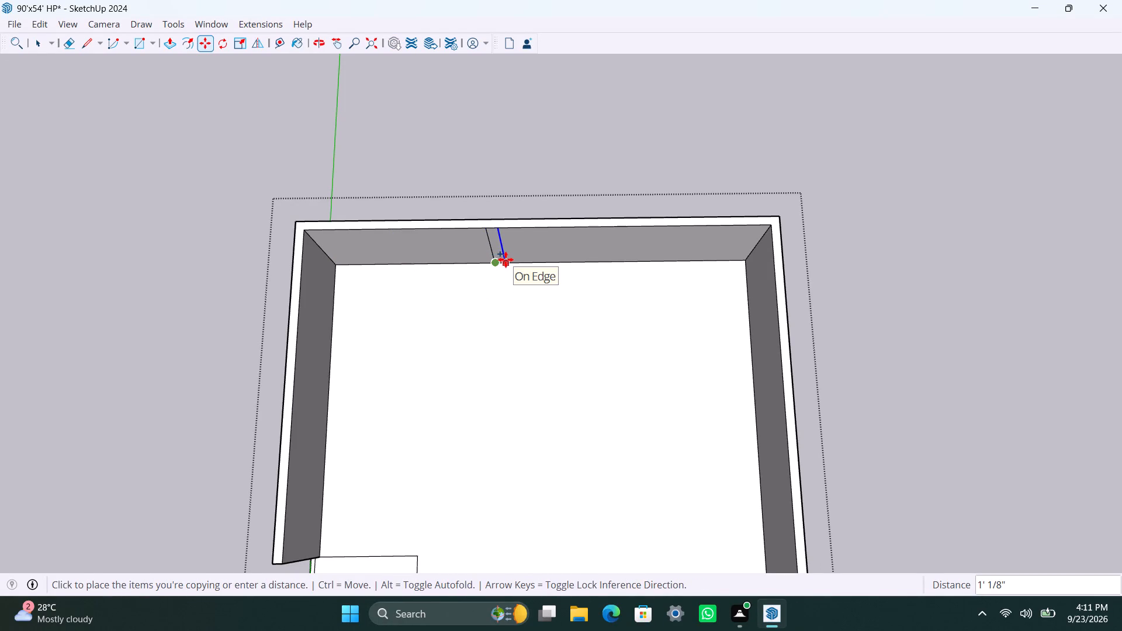
type("4.5\"")
key("Return")
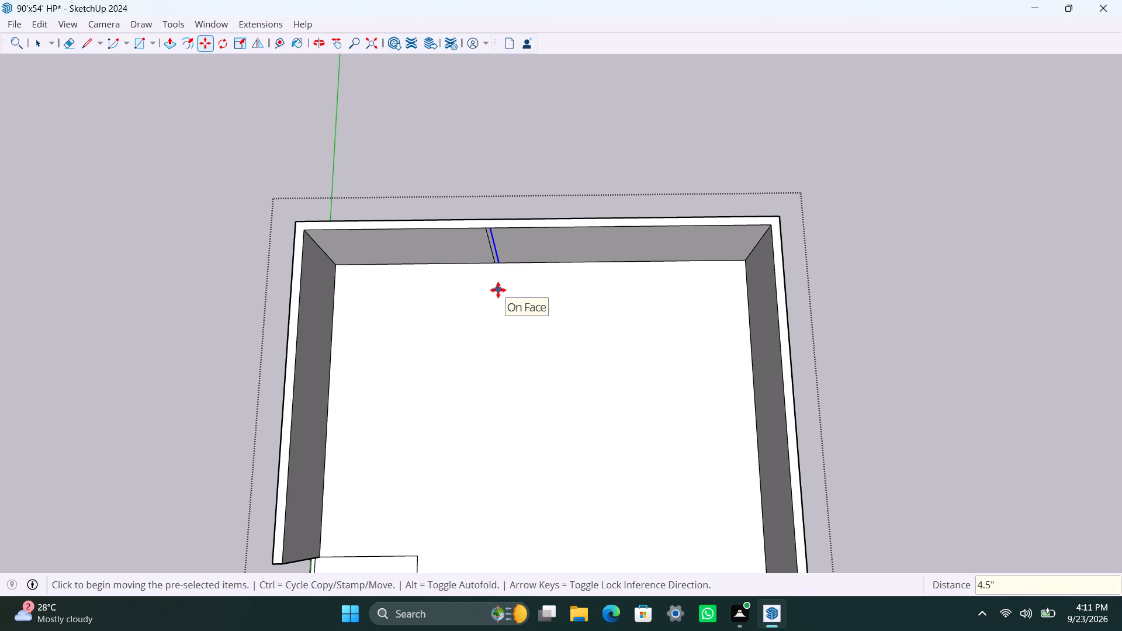
Push/Pull the 4.5" strip on the rear wall 11'1.5" into the house to form a partition wall.
key("space")
scroll(495, 276, "up", 10)
left_click(496, 235)
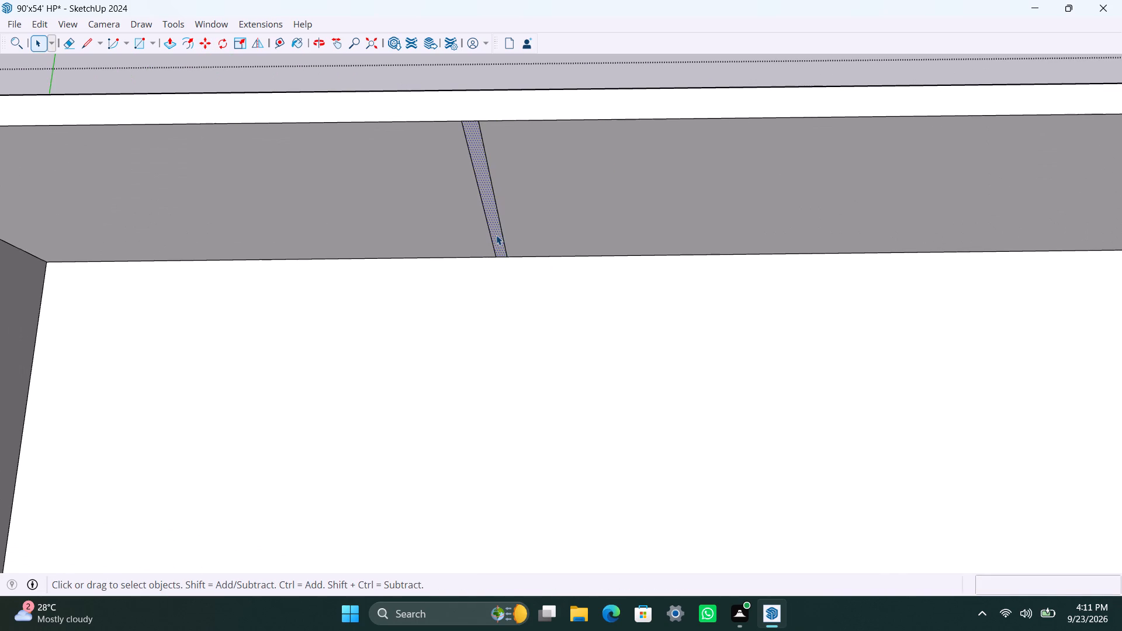
key("p")
left_click_drag(497, 237, 507, 336)
key("1")
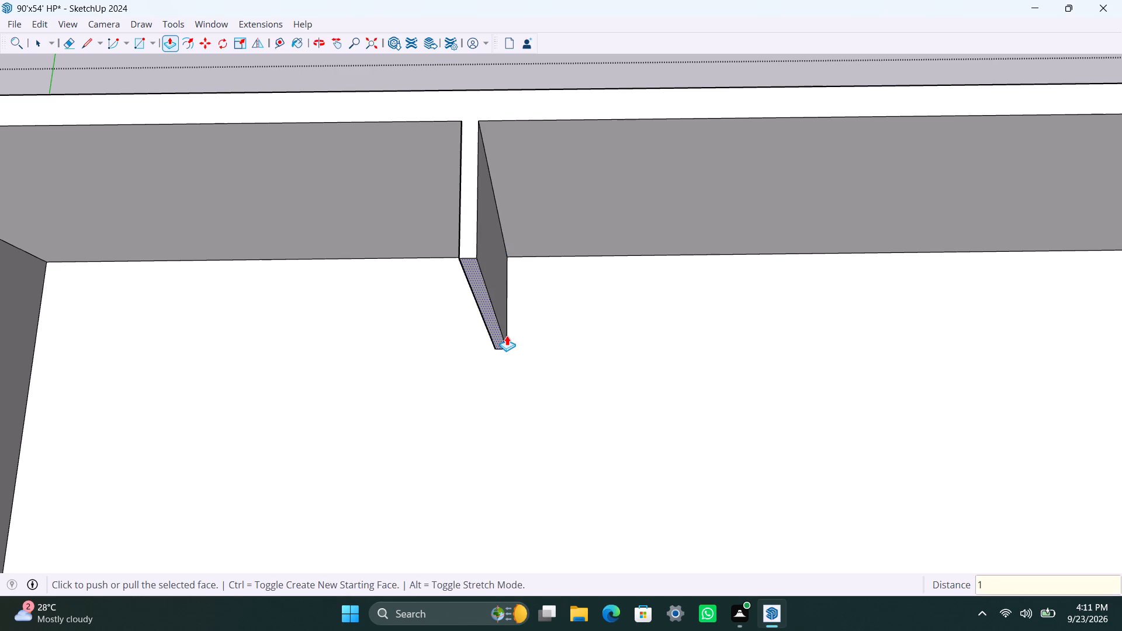
type("1'")
type("1.5\"")
key("Return")
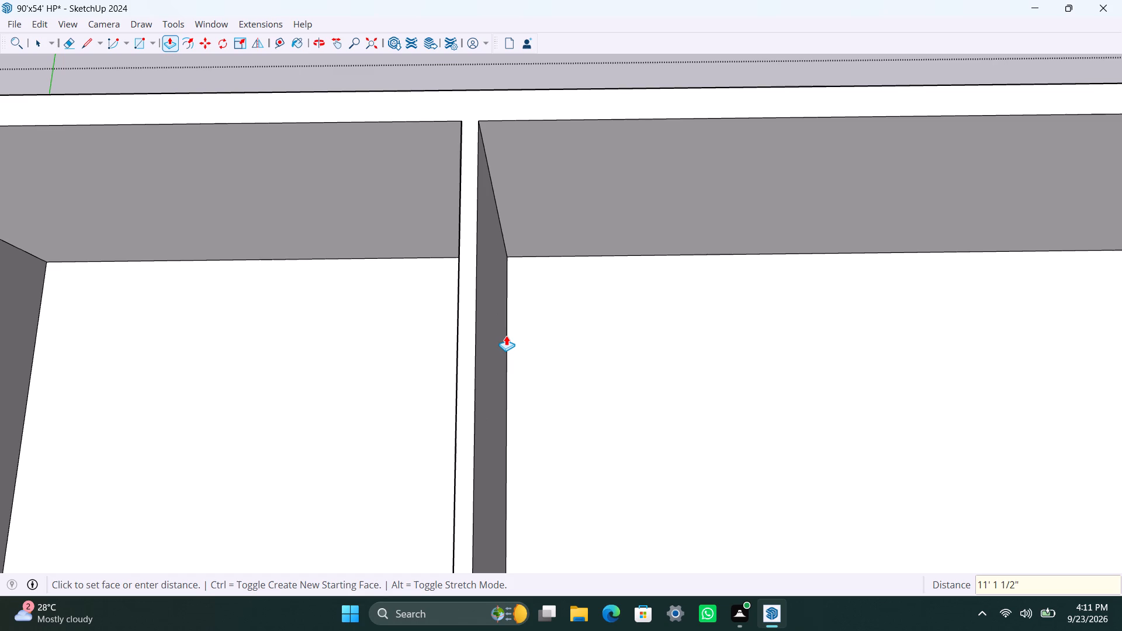
key("space")
Copy the same inner corner edge 11'1.5" along the side wall toward the open corner, and copy that edge another 4.5".
scroll(496, 335, "down", 13)
middle_click_drag(477, 379, 477, 370, "shift")
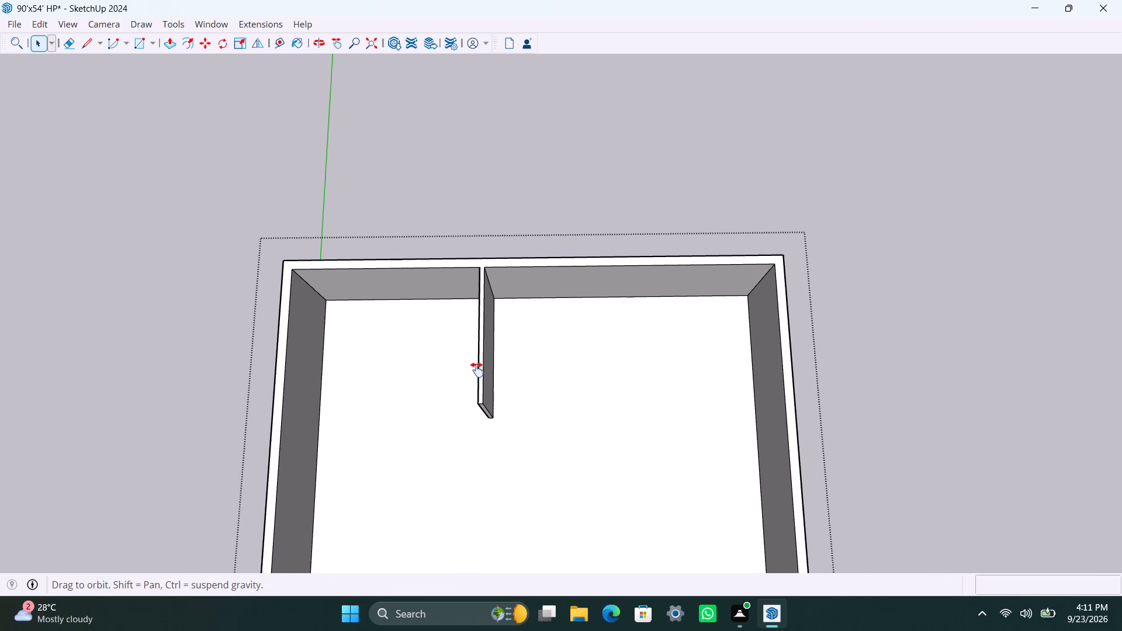
middle_click_drag(477, 370, 488, 297, "shift")
scroll(501, 431, "up", 2)
middle_click_drag(445, 447, 212, 419)
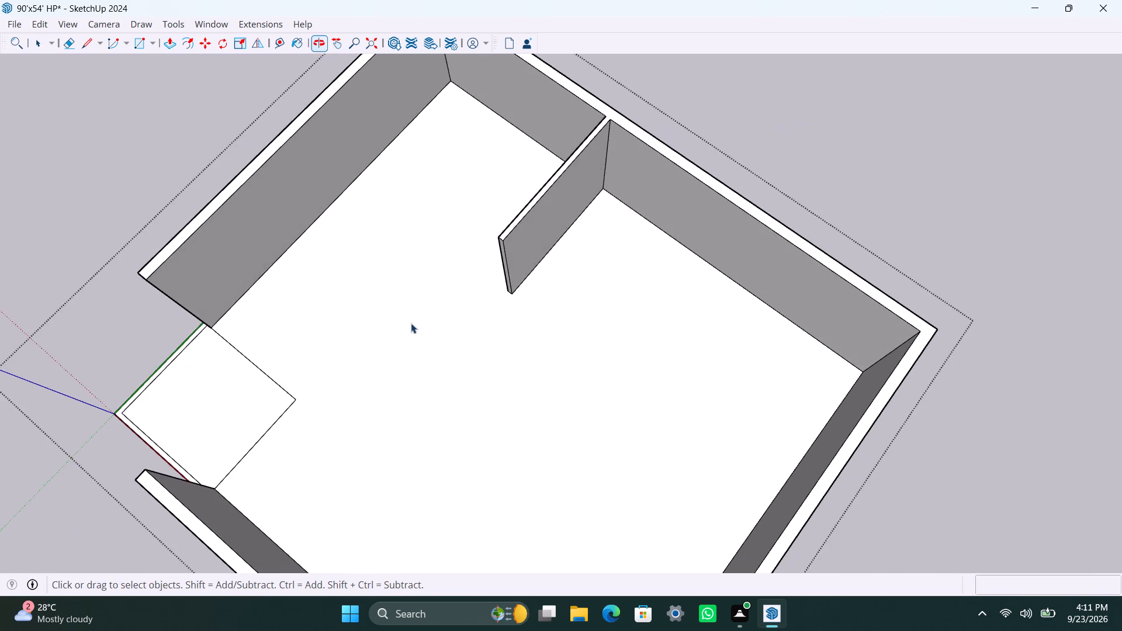
scroll(469, 190, "down", 4)
left_click(455, 105)
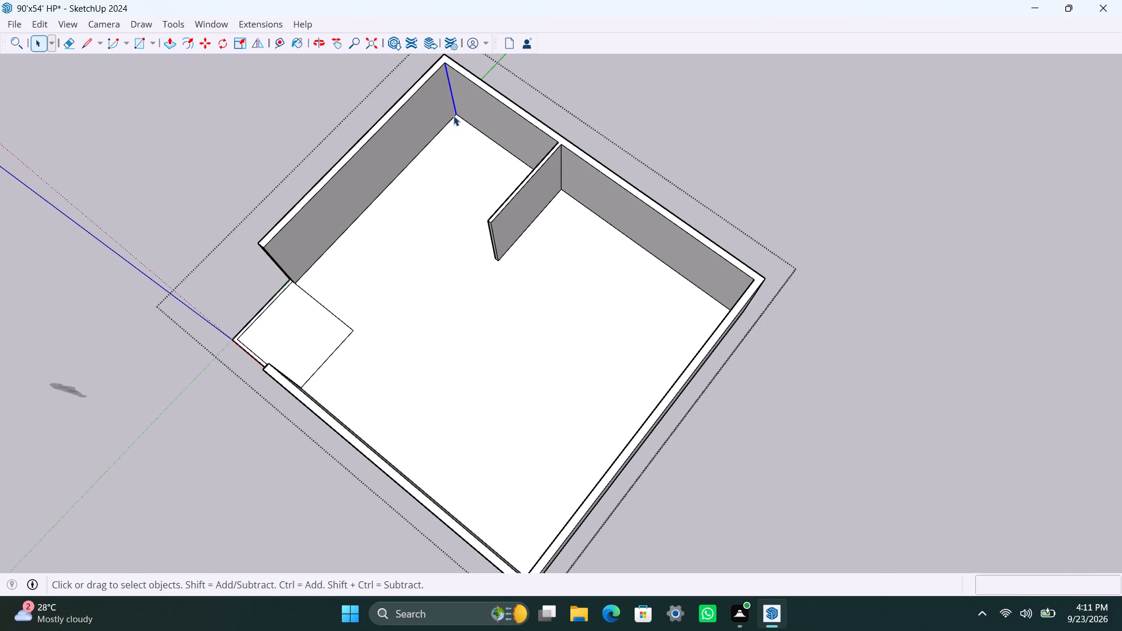
key("m")
left_click(454, 115)
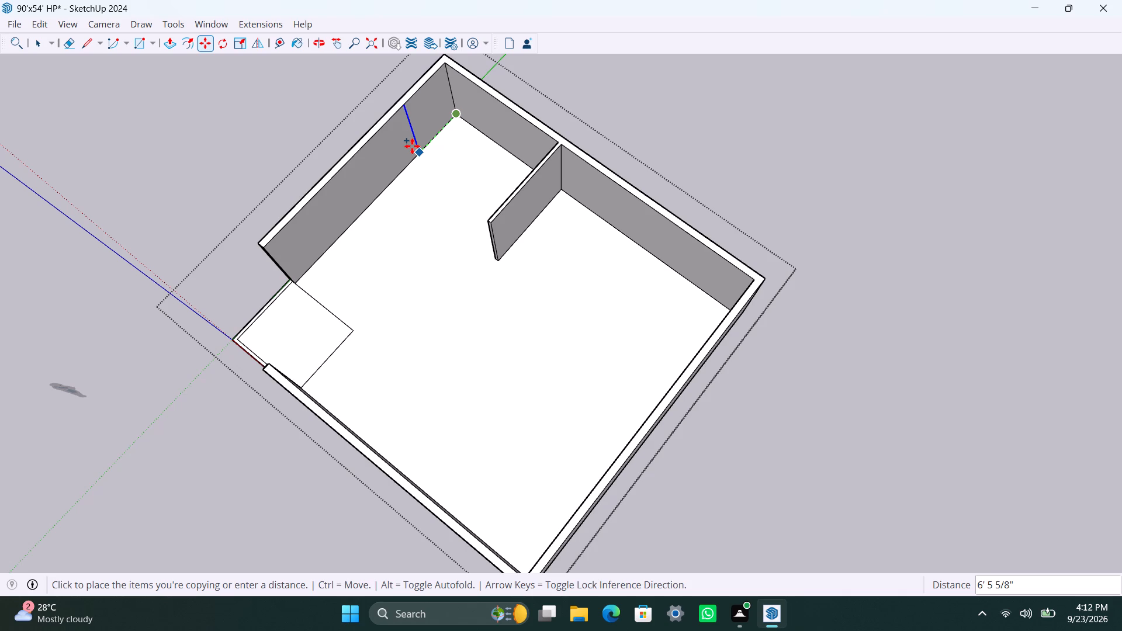
type("11")
key("apostrophe")
key("1")
type(".5")
key("shift+quotedbl")
key("Return")
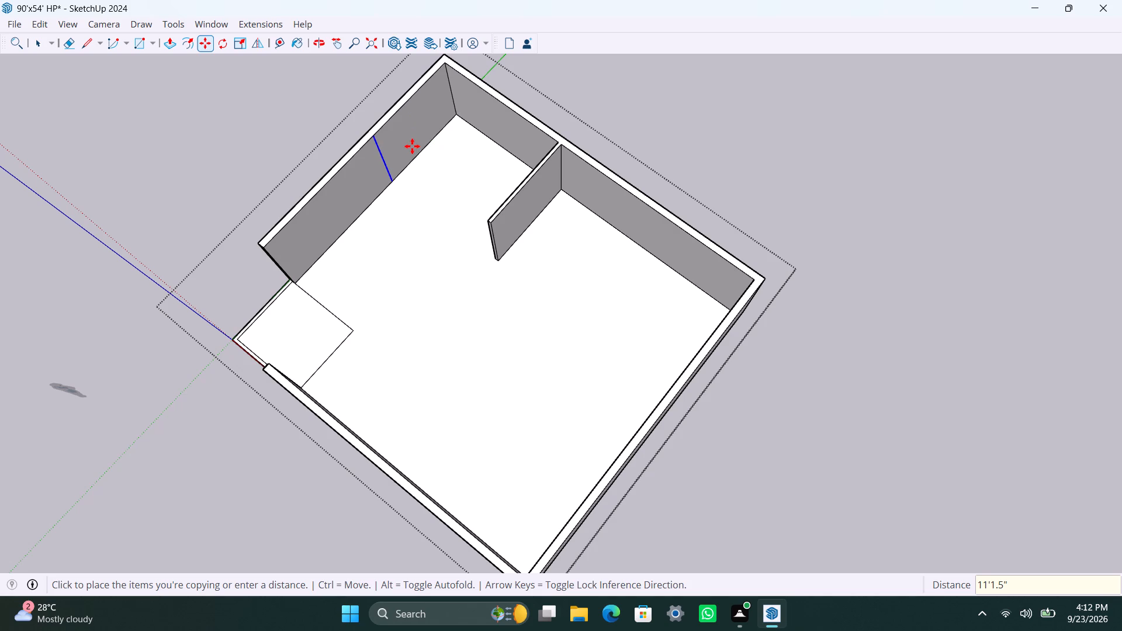
left_click(390, 181)
type("4.5\"")
key("Return")
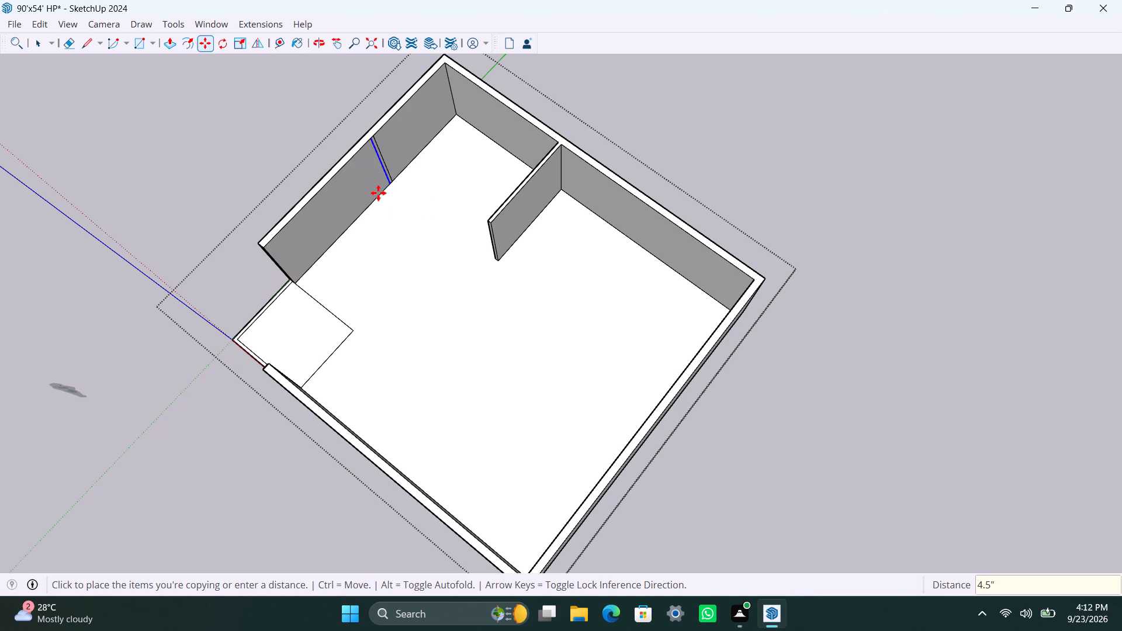
Push/Pull the 4.5" strip on the side wall 15'7.5" to the outer edge of the first partition, enclosing the corner room.
scroll(385, 186, "up", 13)
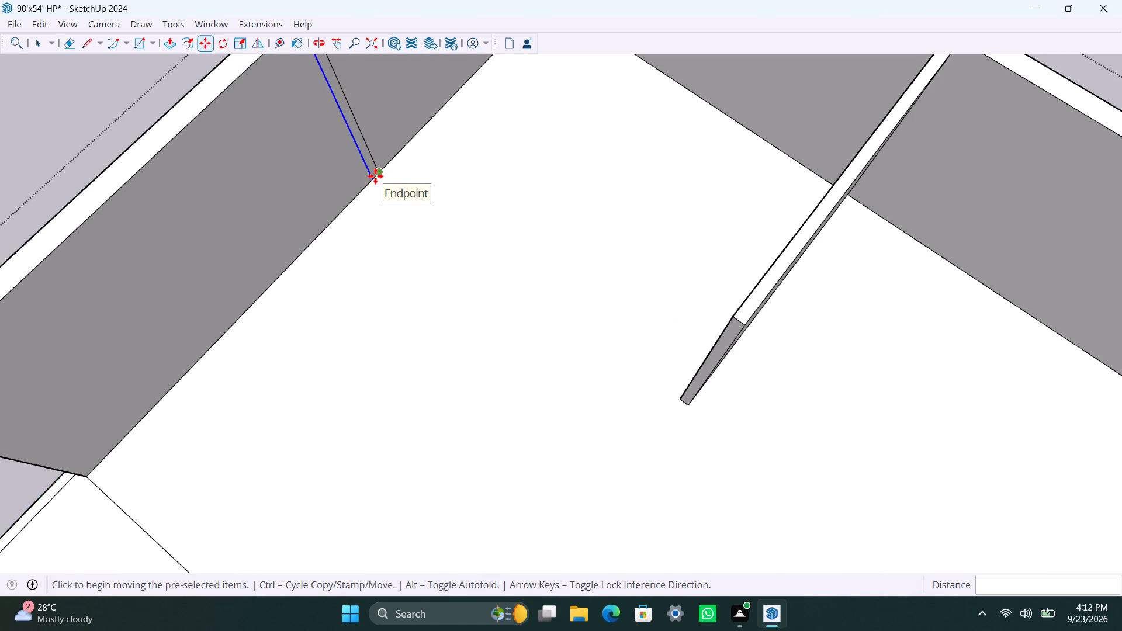
key("space")
scroll(363, 147, "up", 3)
left_click(363, 147)
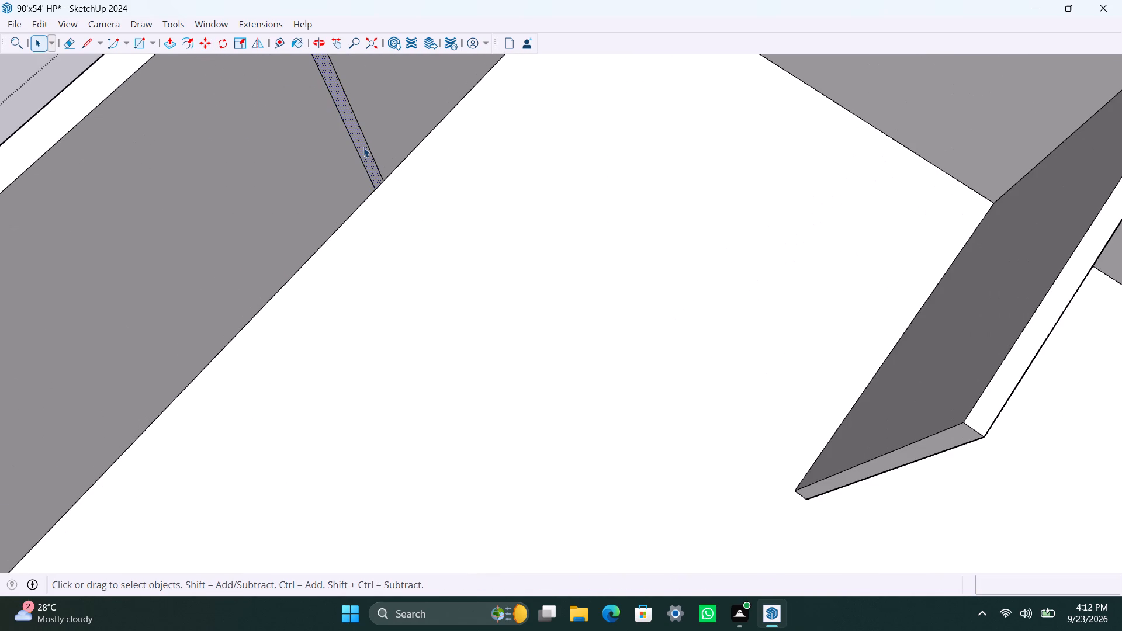
key("p")
left_click_drag(363, 147, 933, 431)
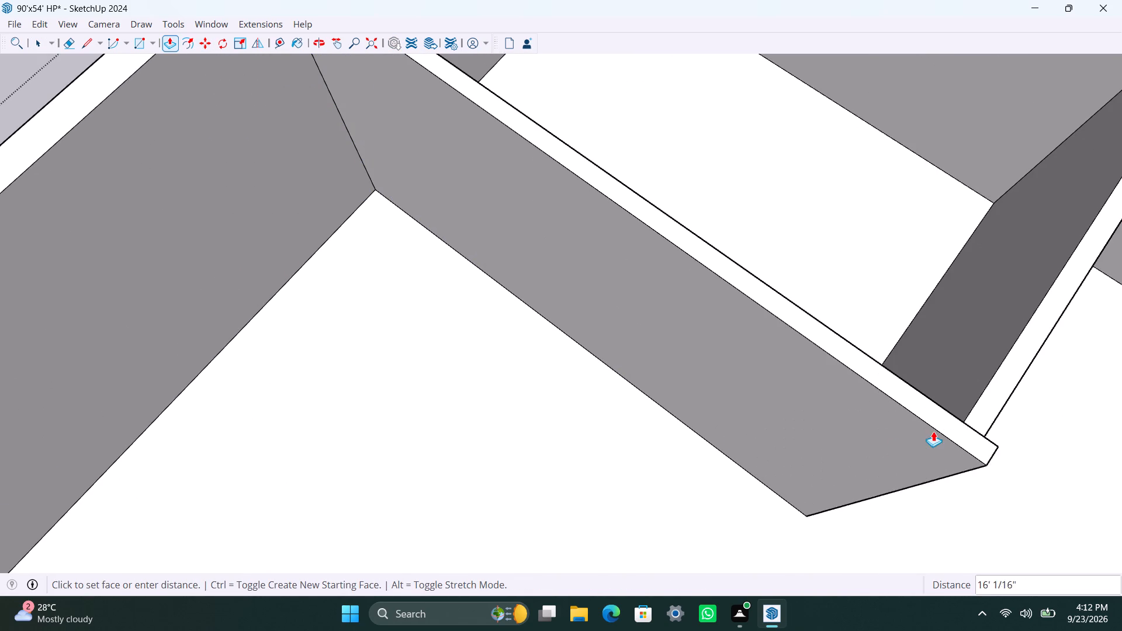
left_click_drag(933, 431, 984, 424)
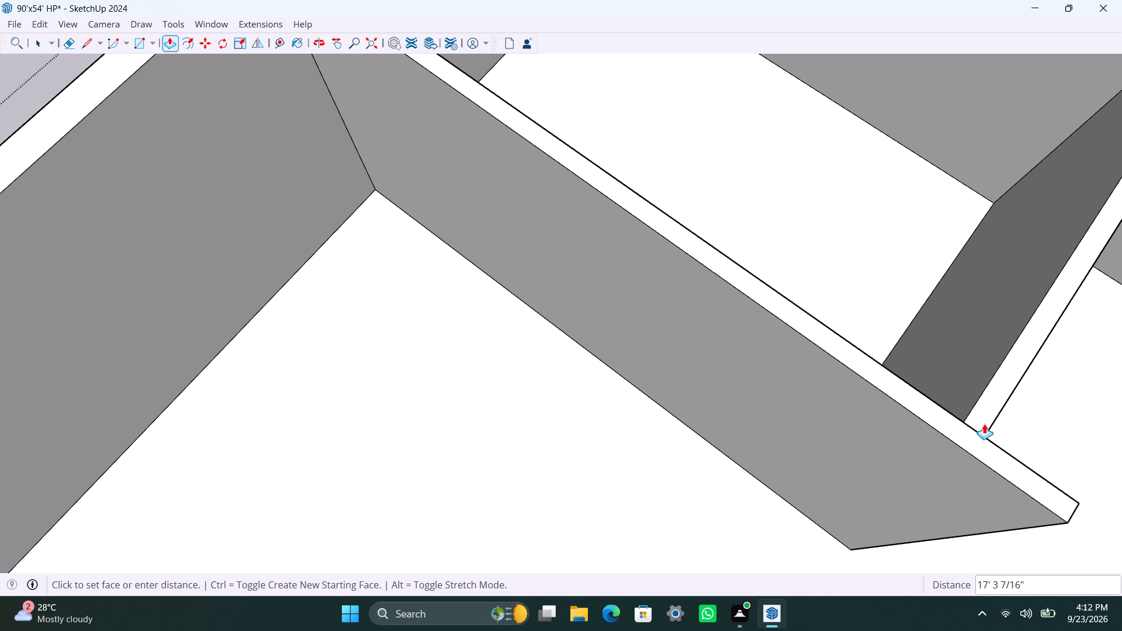
left_click_drag(984, 424, 994, 415)
scroll(793, 332, "down", 2)
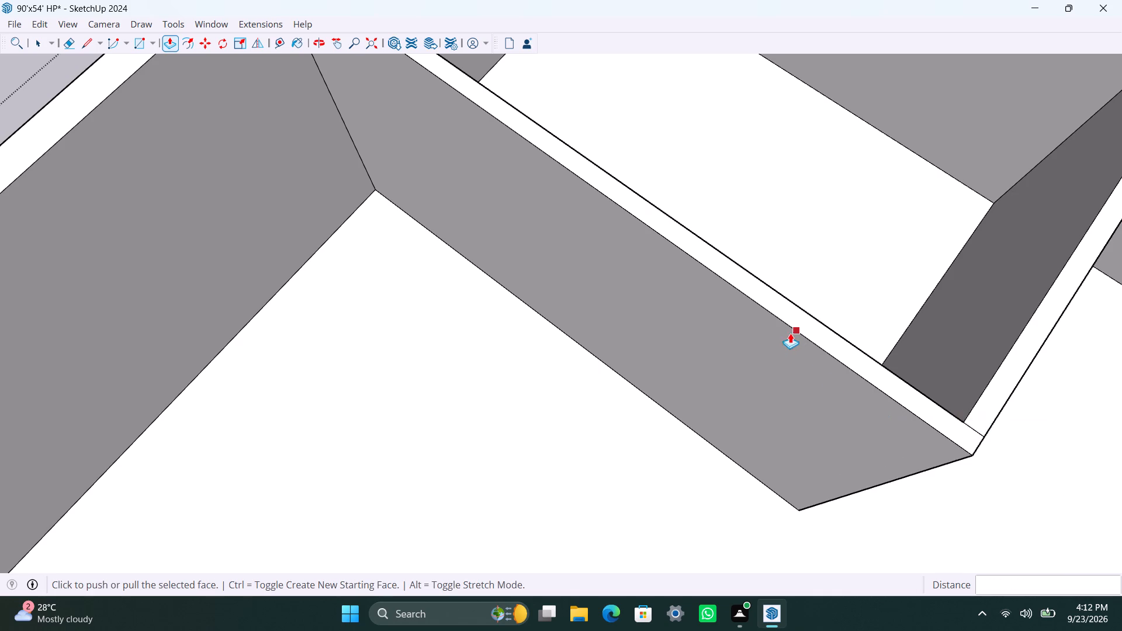
scroll(790, 333, "down", 17)
Save the model.
key("ctrl+s")
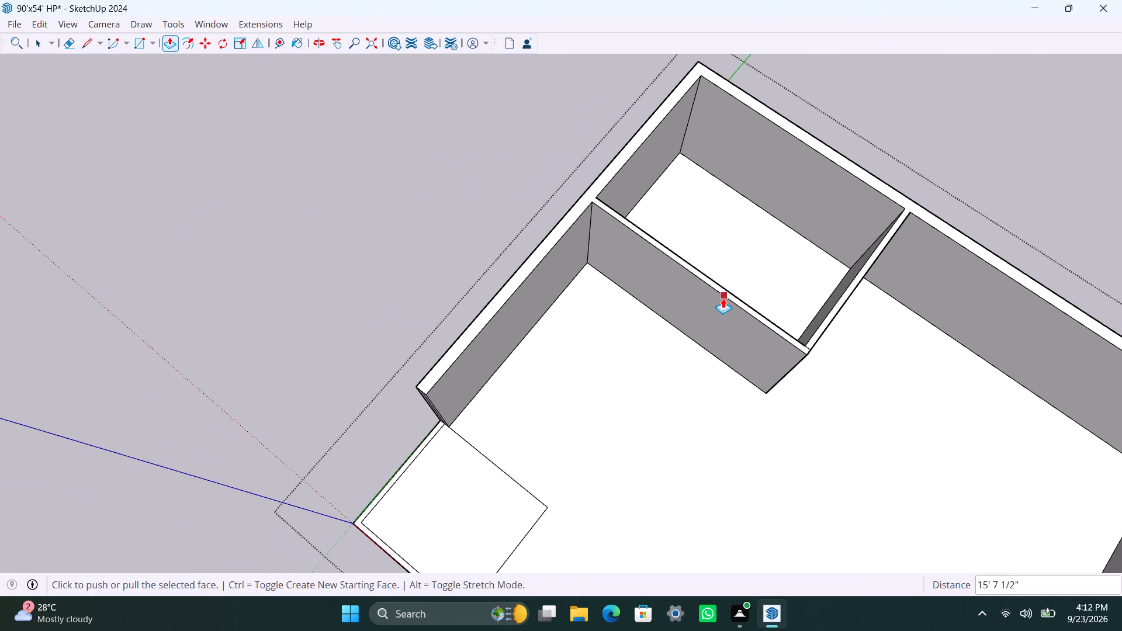
key("space")
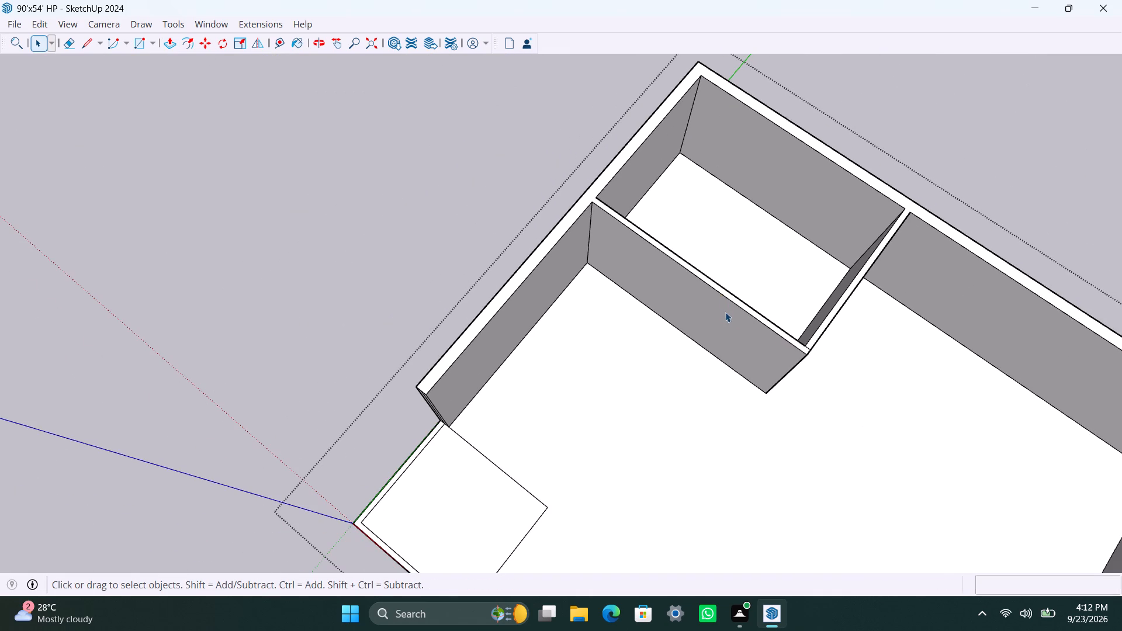
key("ctrl+s")
Copy the vertical edge where the first partition meets the rear wall 5' along the rear wall, away from the corner room.
scroll(376, 174, "down", 5)
scroll(414, 327, "down", 4)
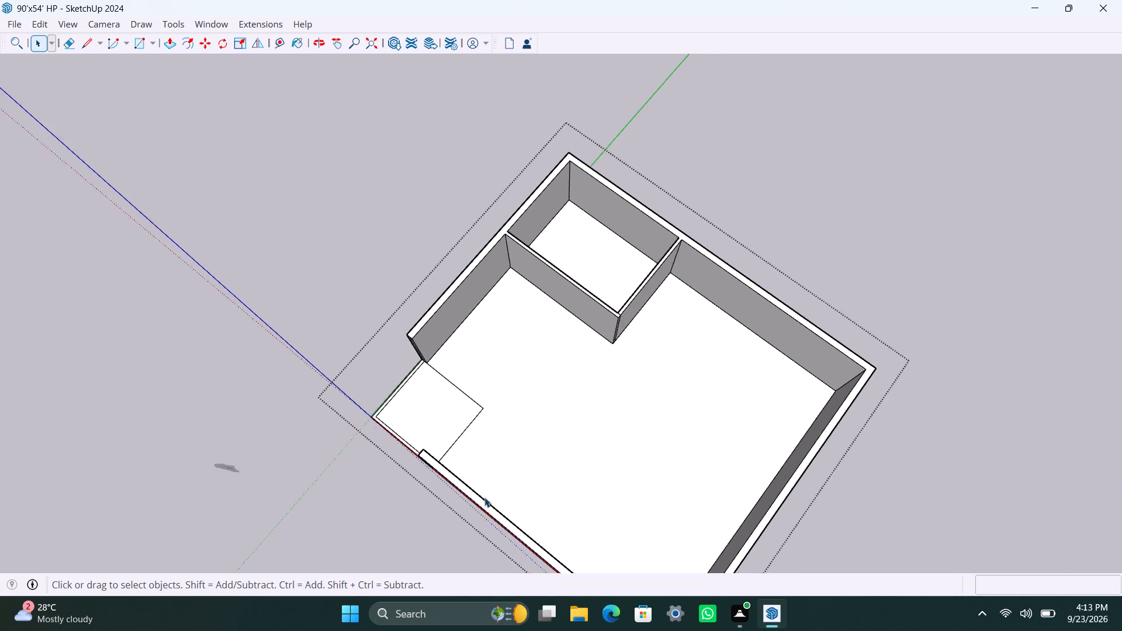
middle_click_drag(657, 502, 759, 457)
scroll(696, 353, "up", 2)
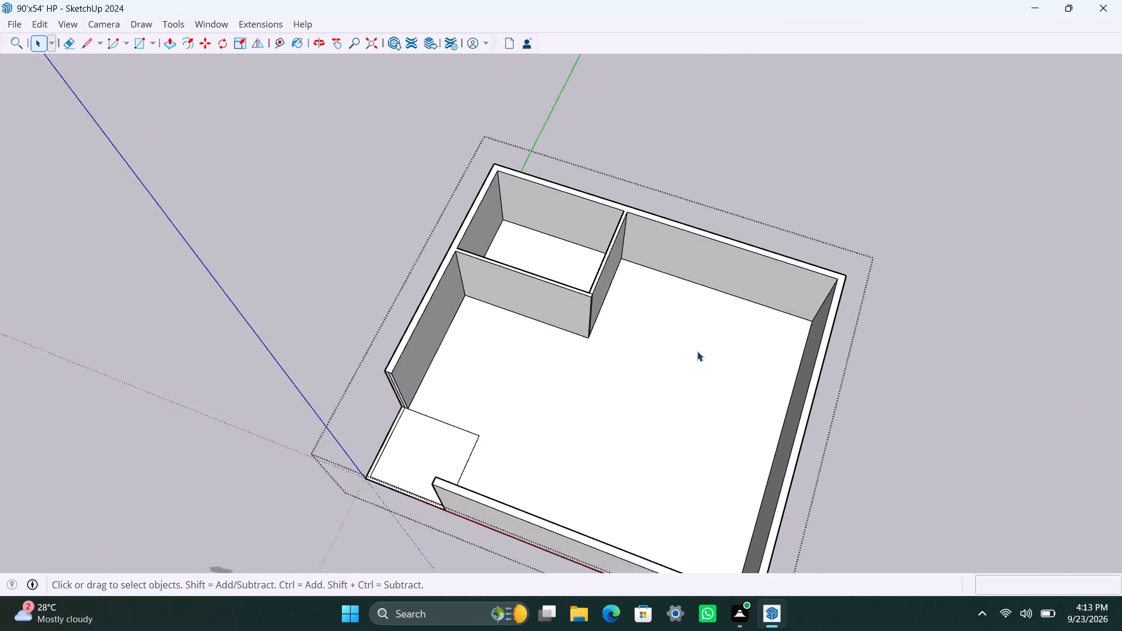
middle_click_drag(699, 349, 563, 372, "shift")
scroll(525, 357, "up", 3)
middle_click_drag(442, 375, 486, 385)
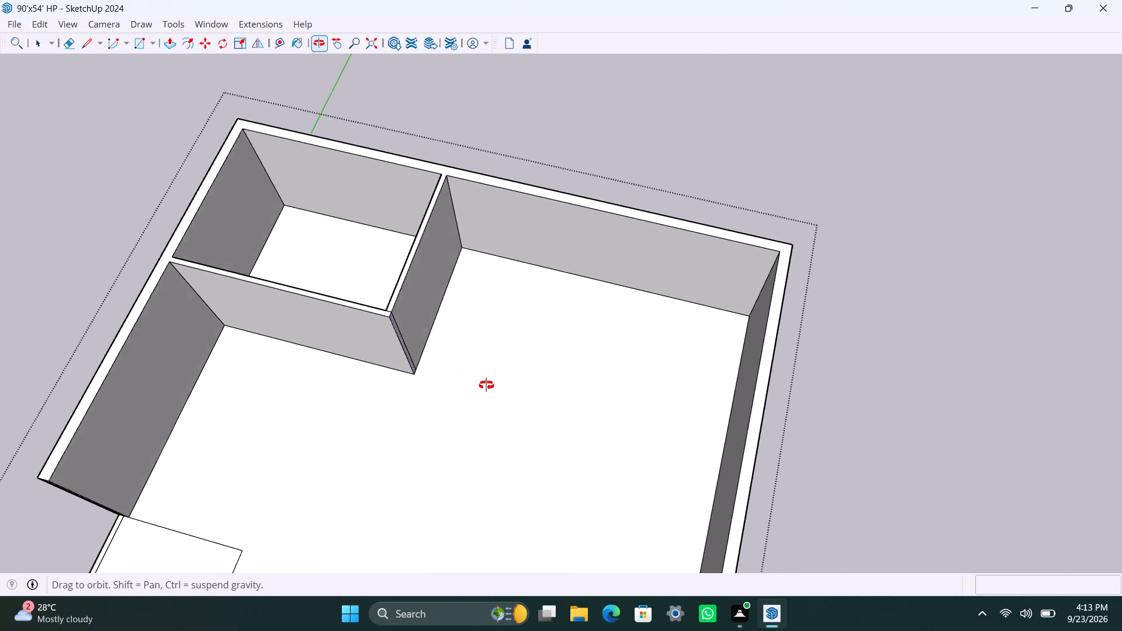
middle_click_drag(486, 385, 504, 388)
scroll(462, 300, "up", 3)
left_click(447, 230)
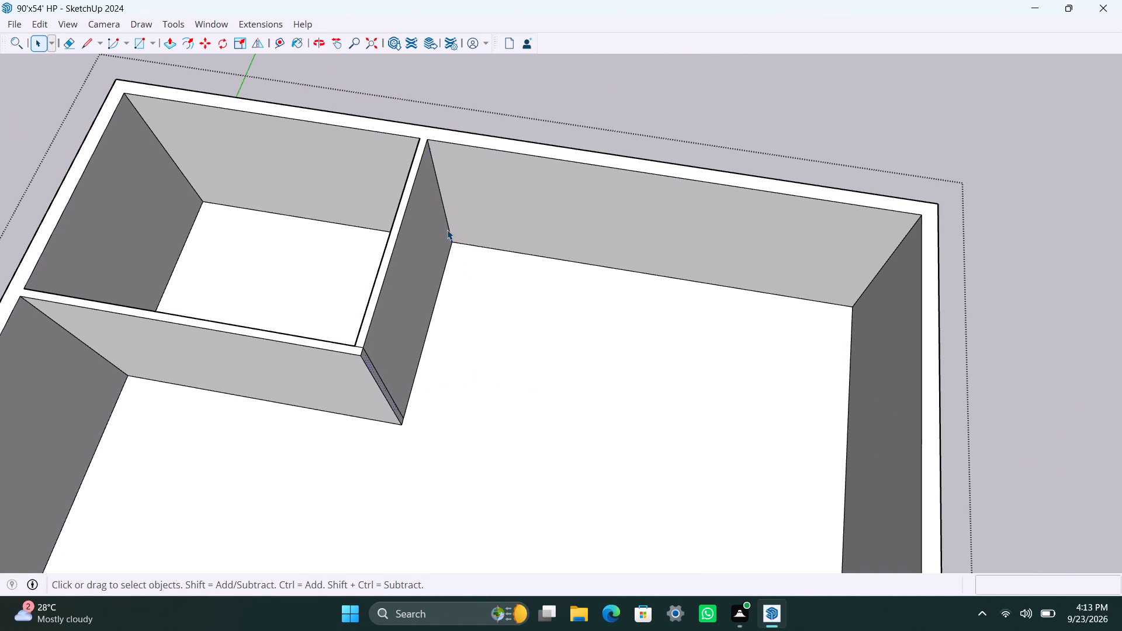
key("m")
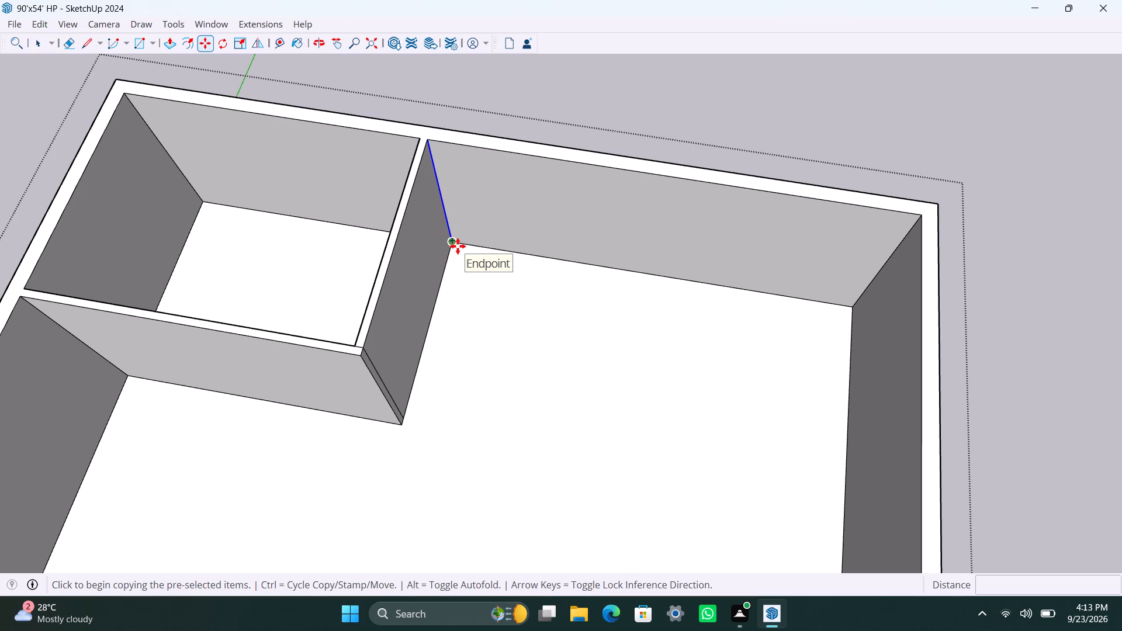
left_click(458, 246)
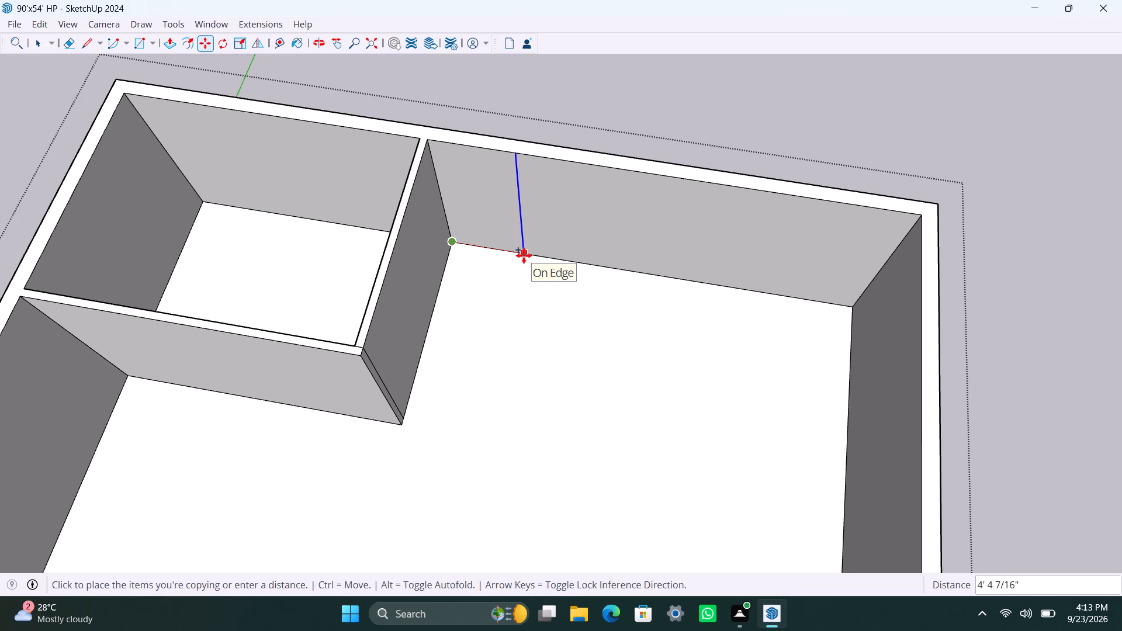
type("5'")
key("Return")
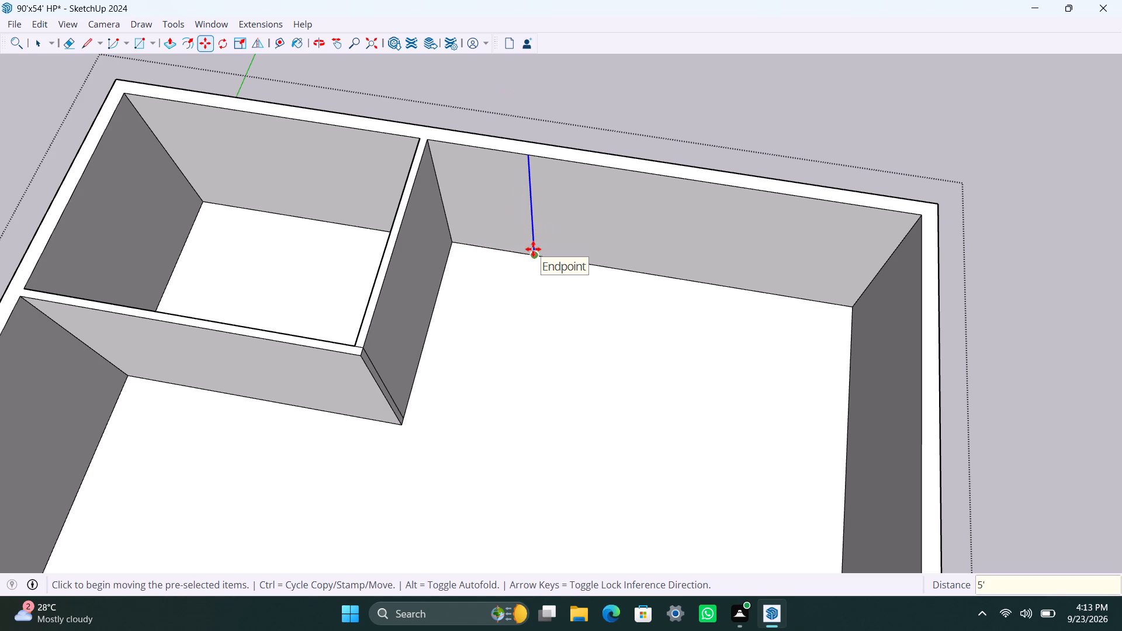
Copy the new vertical edge on the rear wall another 4.5" away from the corner room.
left_click(533, 249)
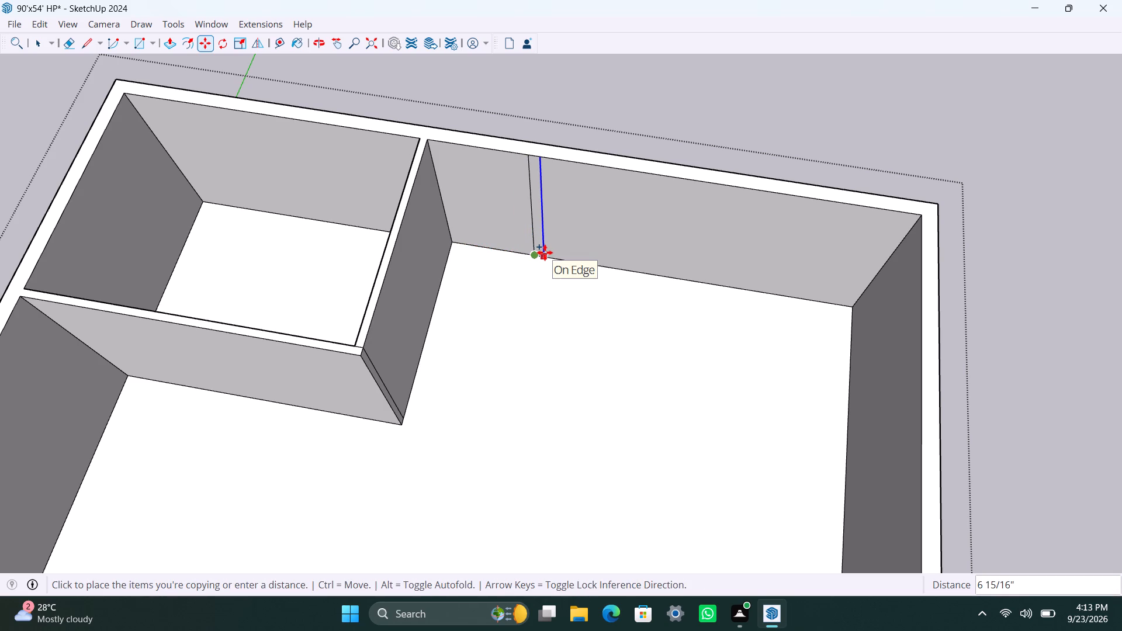
type("4.5\"")
key("Return")
key("space")
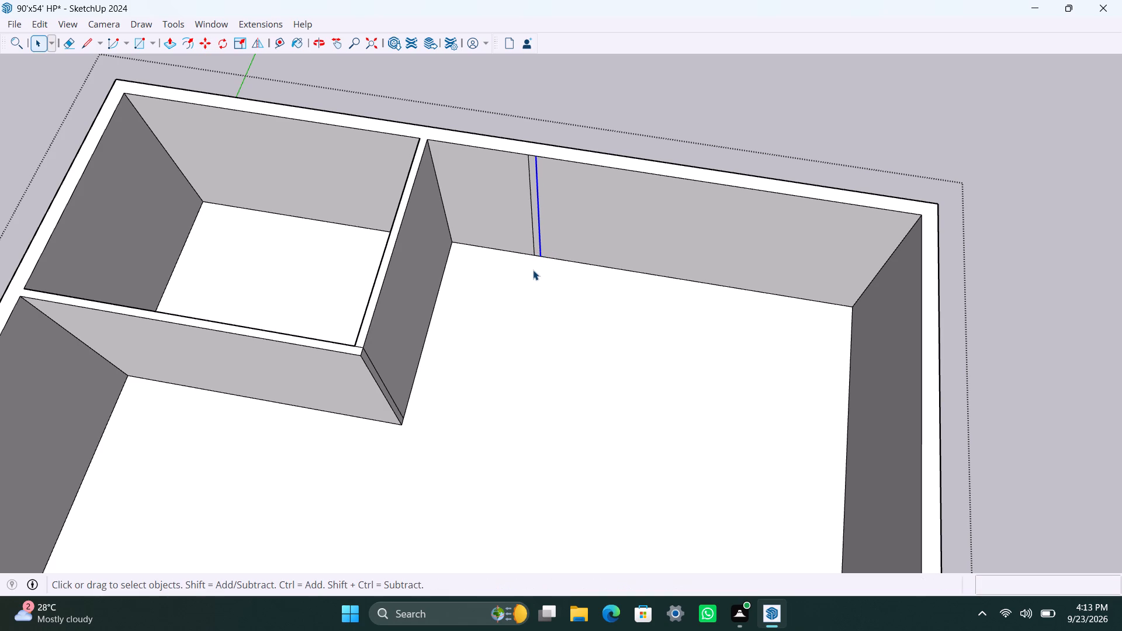
Push/Pull the 4.5" strip on the rear wall out 7'6" to form a partition parallel to the corner room's wall.
scroll(532, 259, "up", 6)
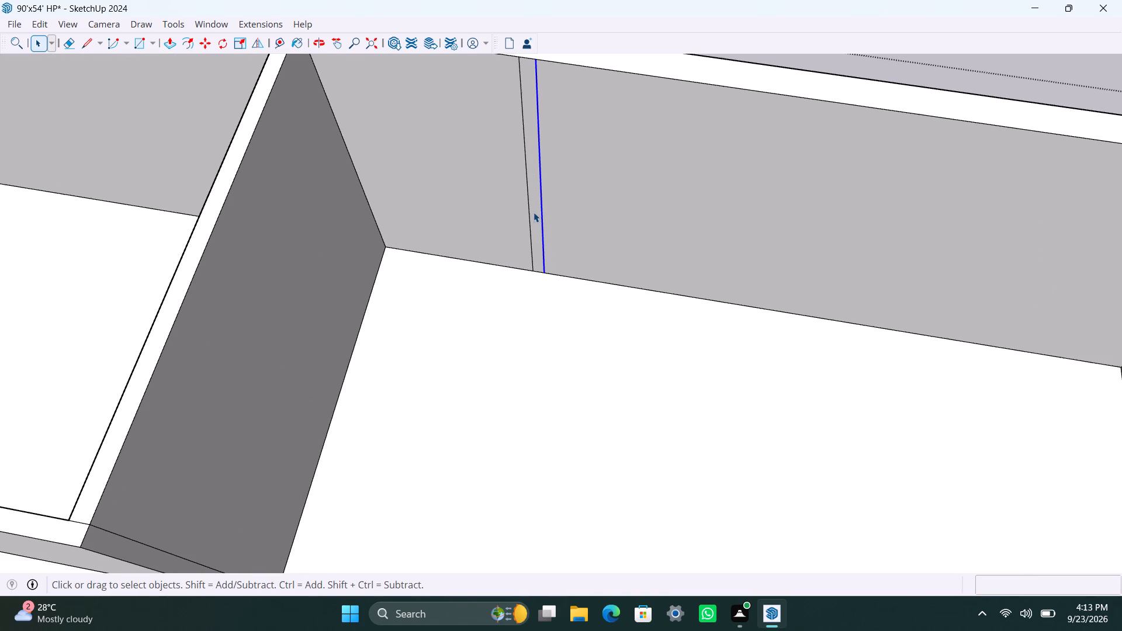
left_click(534, 212)
key("p")
left_click_drag(534, 212, 494, 320)
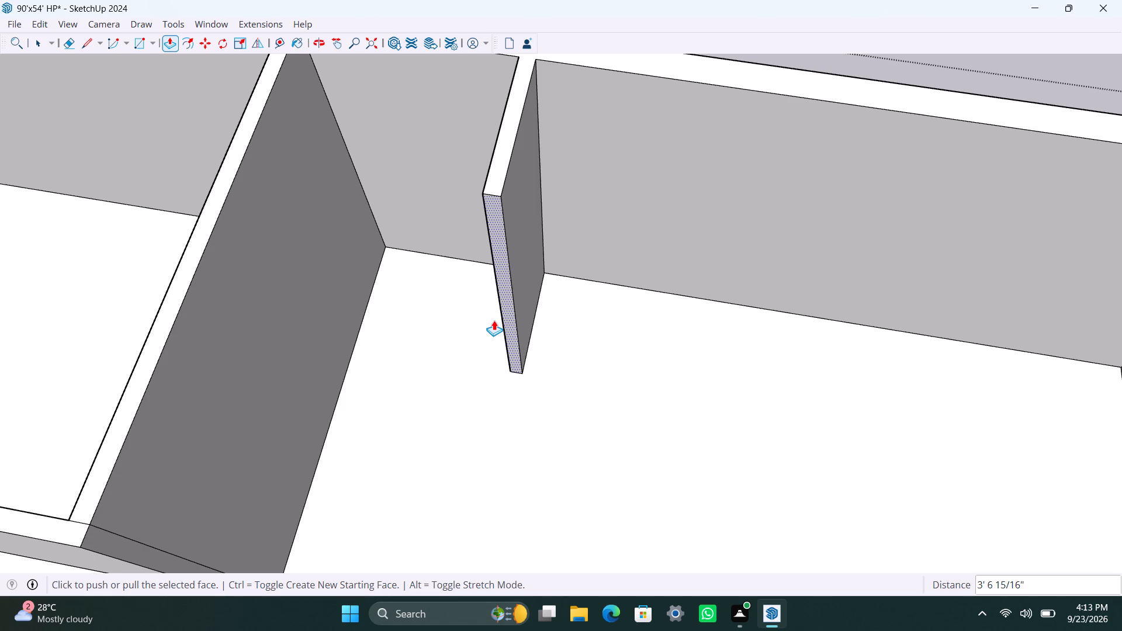
type("7'6\"")
key("Return")
Extend the free end of the new rear-wall partition by another 4.5" with Push/Pull.
scroll(414, 387, "down", 3)
scroll(438, 404, "up", 2)
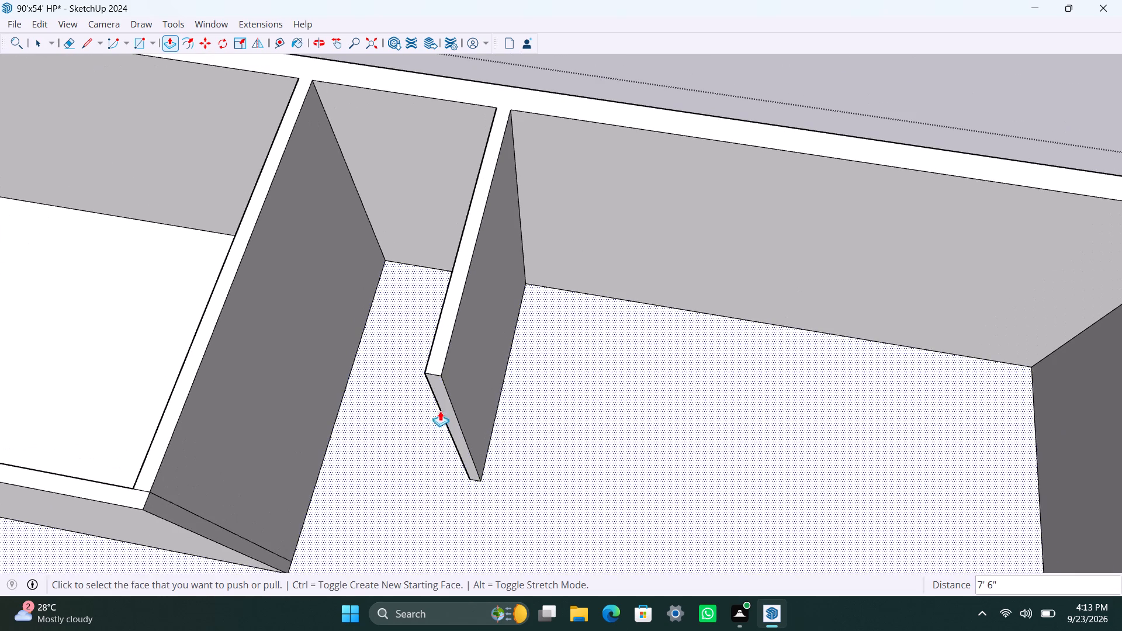
left_click(446, 404)
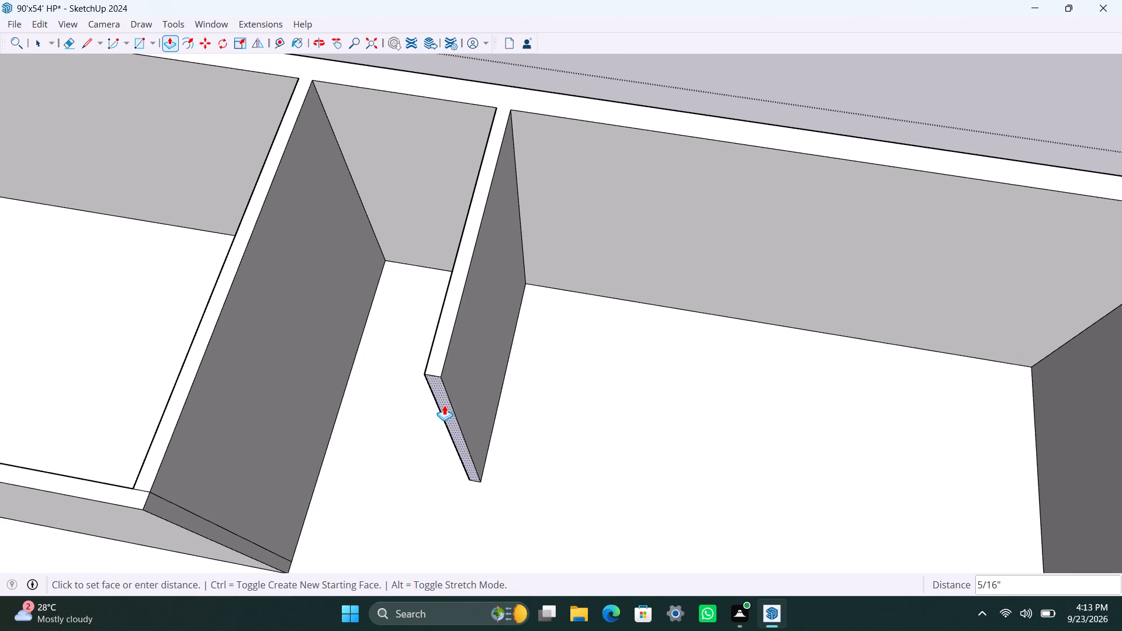
type("4.5")
key("shift+quotedbl")
key("Return")
key("space")
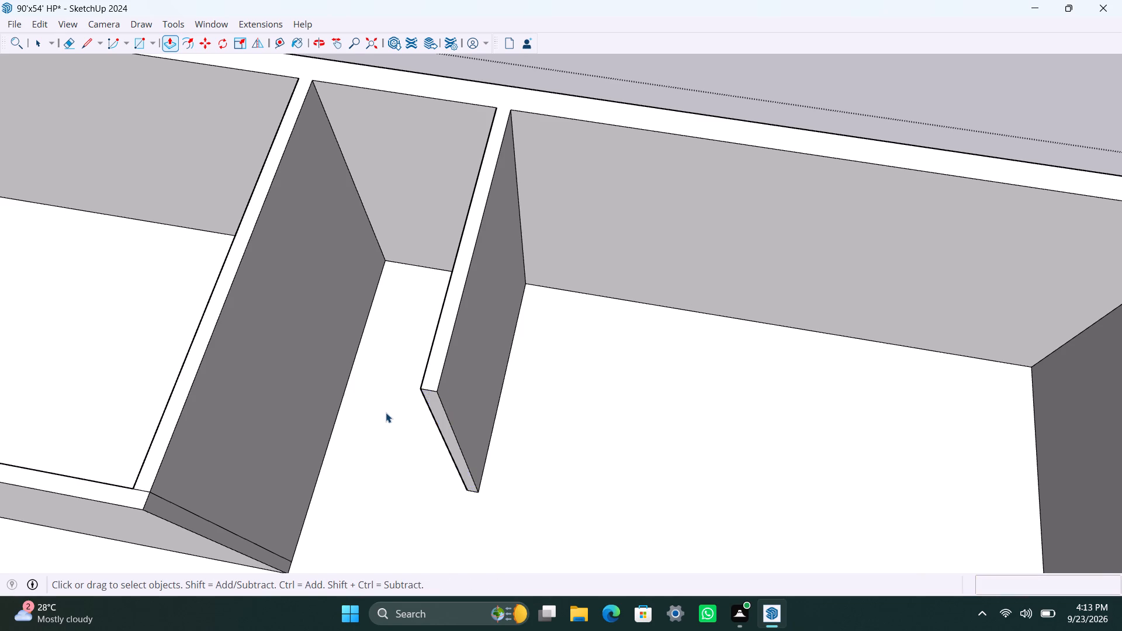
Copy the vertical edge where the corner room's partition meets the rear wall 7'6" along that partition, away from the rear wall.
scroll(385, 412, "down", 3)
scroll(383, 321, "down", 3)
middle_click_drag(460, 372, 317, 372)
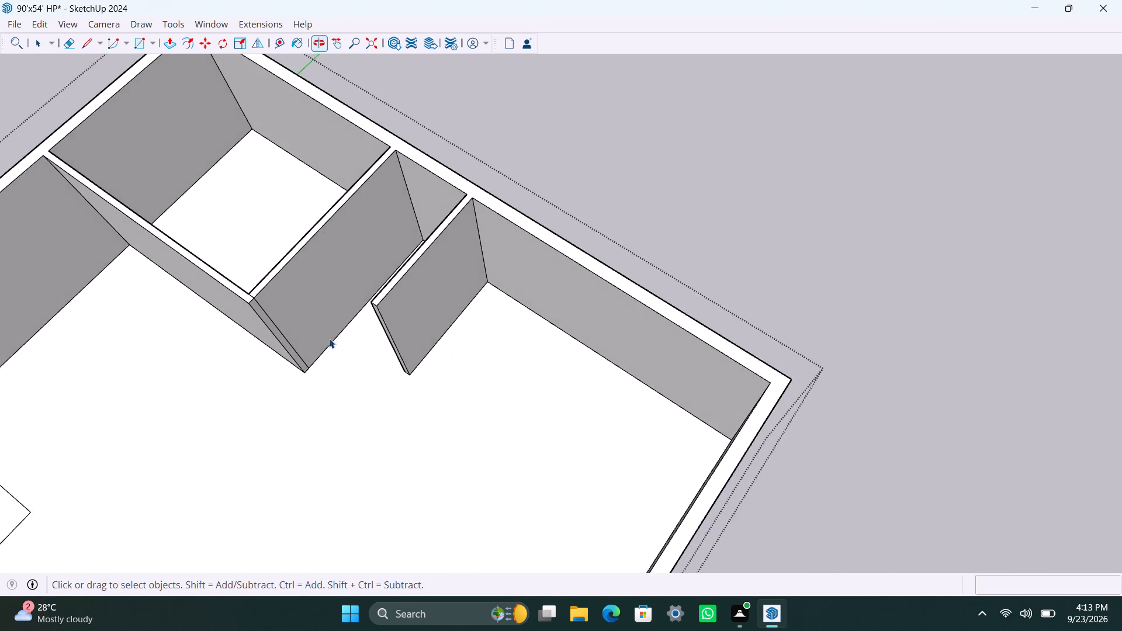
scroll(350, 318, "up", 2)
middle_click_drag(365, 313, 425, 356, "shift")
scroll(456, 301, "up", 4)
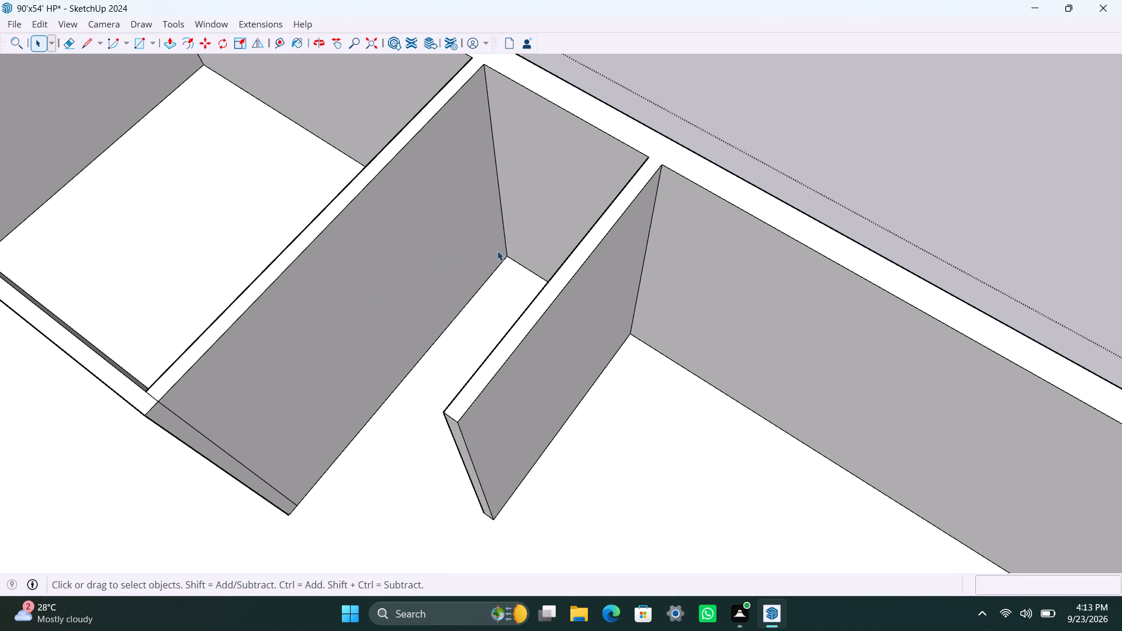
left_click(505, 235)
key("m")
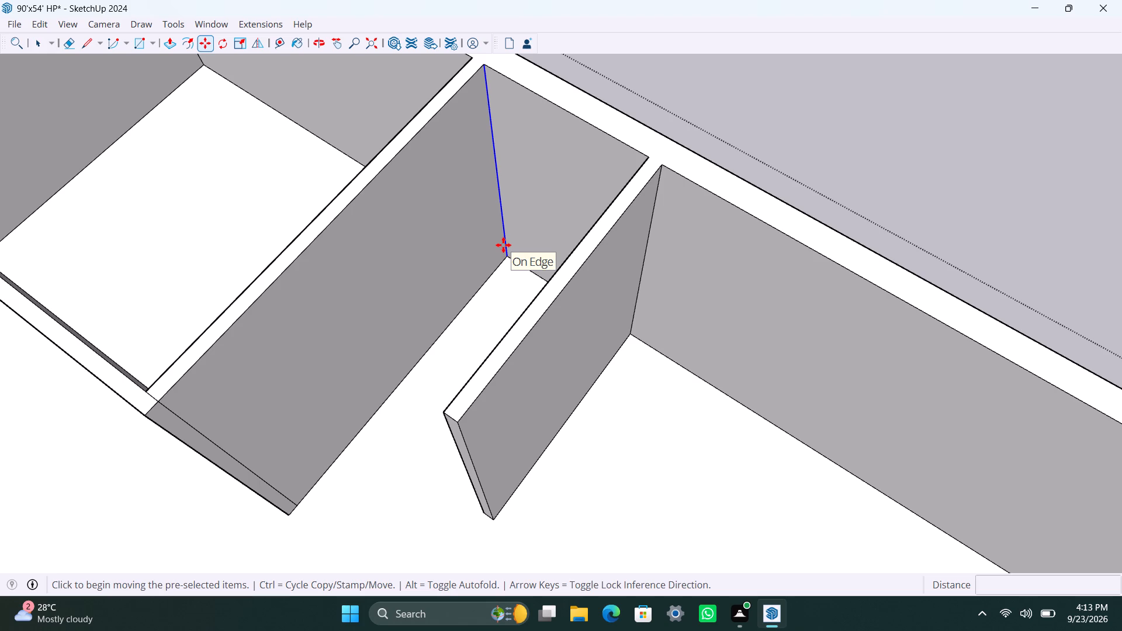
left_click(506, 258)
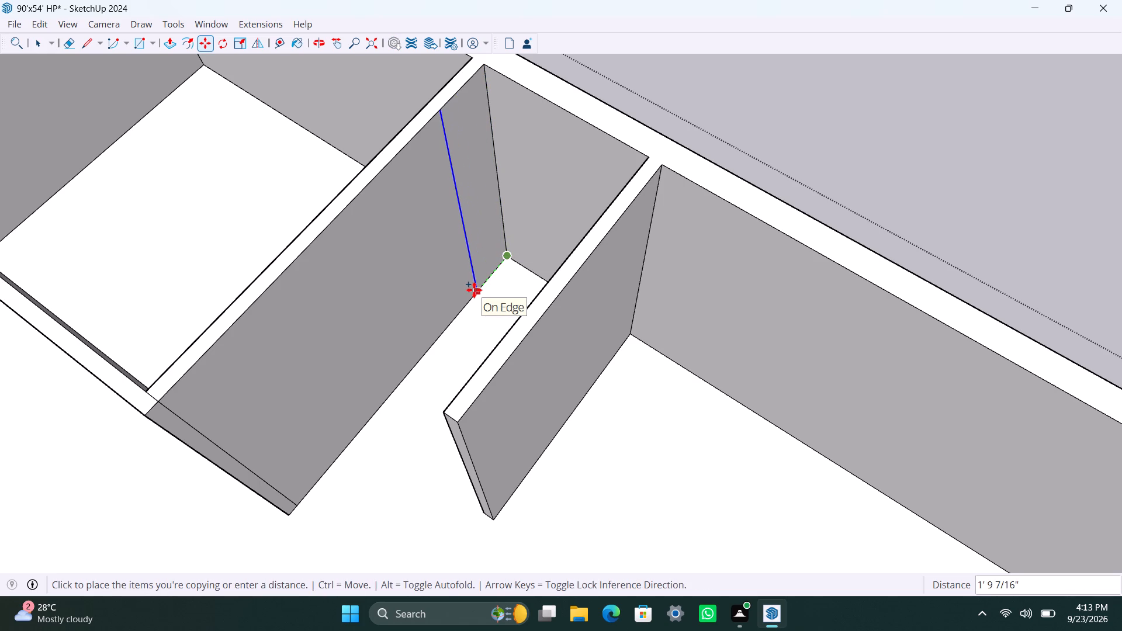
type("7'")
type("6\"")
key("Return")
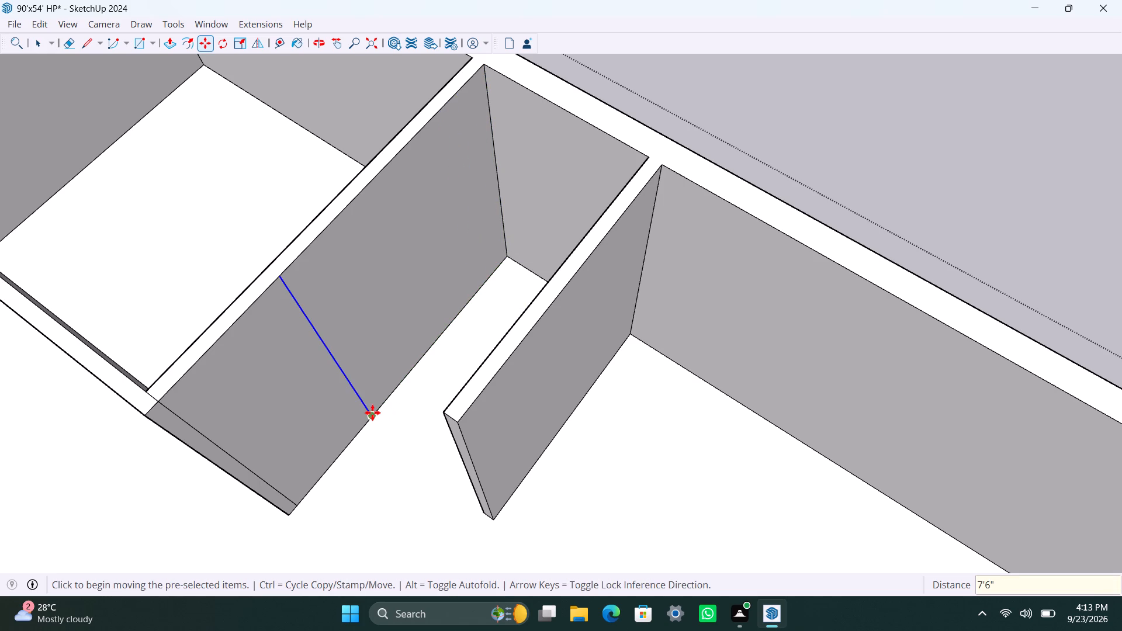
Copy the new vertical edge another 4.5" along the corner room's partition, away from the rear wall.
left_click(372, 412)
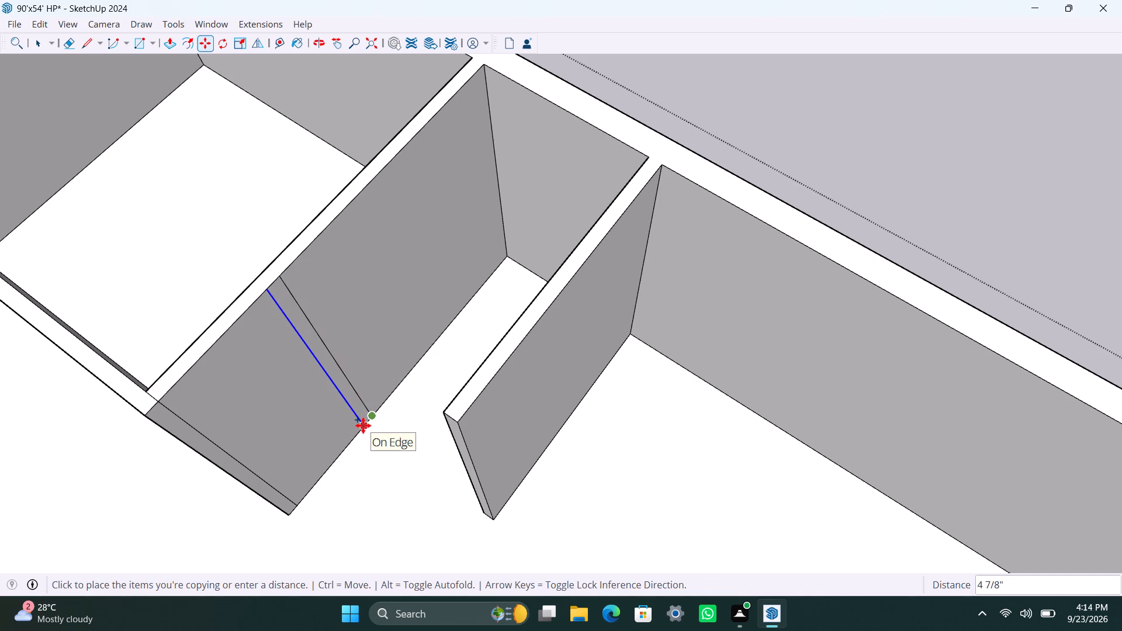
type("4.5\"")
key("Return")
key("space")
Push/Pull the 4.5" strip on the corner room's partition out 1' toward the parallel partition.
scroll(363, 415, "up", 2)
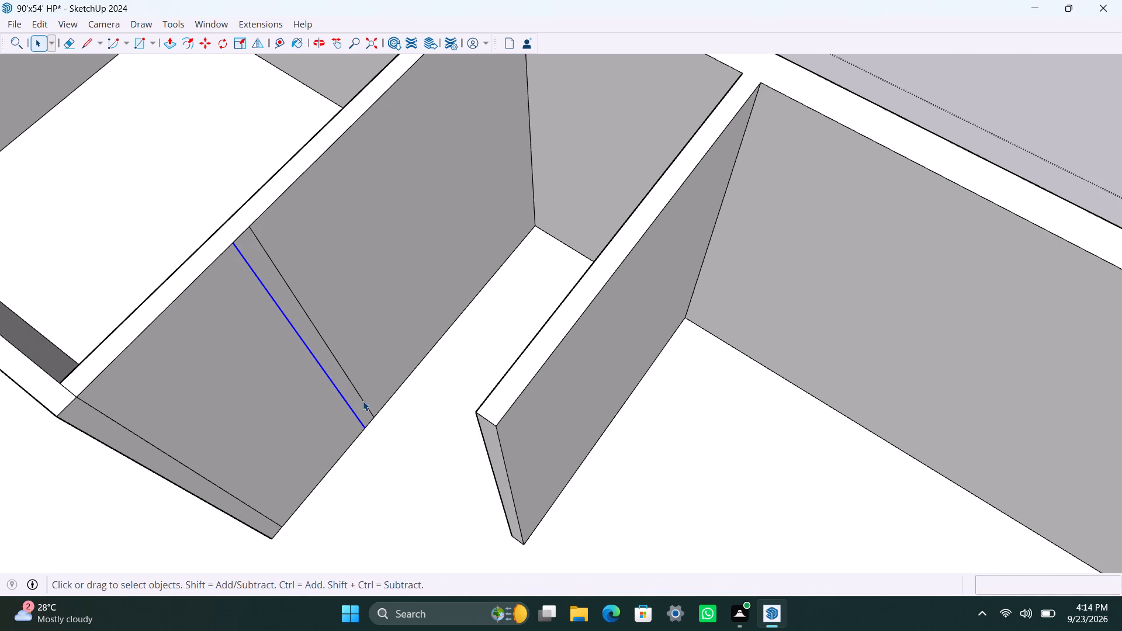
scroll(363, 401, "up", 1)
left_click(353, 400)
key("p")
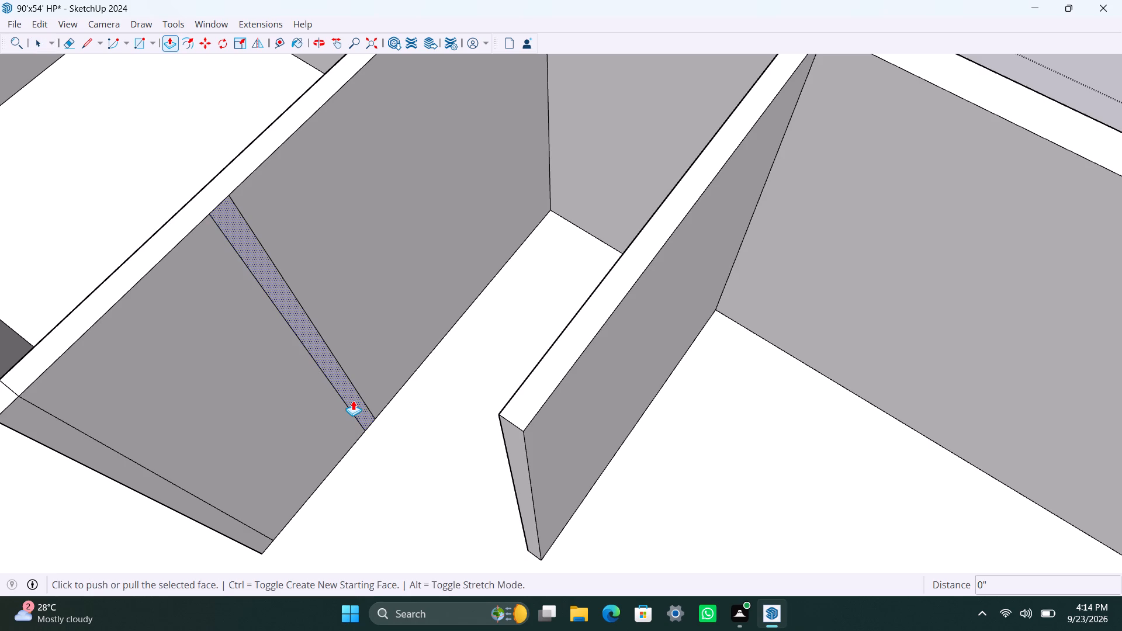
left_click_drag(353, 400, 362, 409)
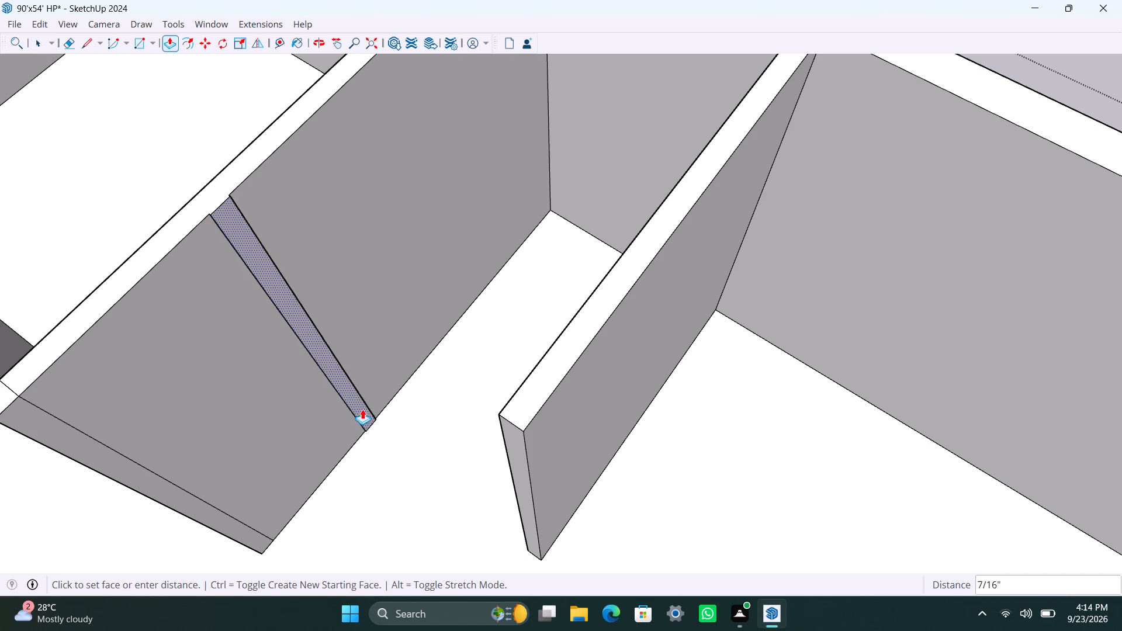
left_click_drag(362, 409, 370, 417)
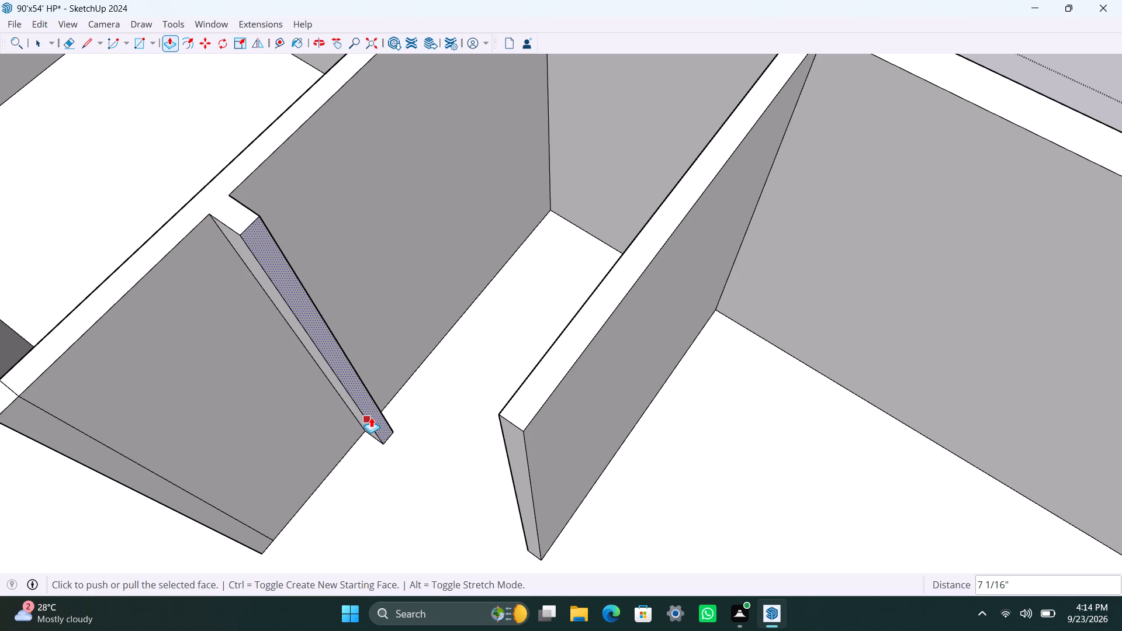
type("1'")
key("Return")
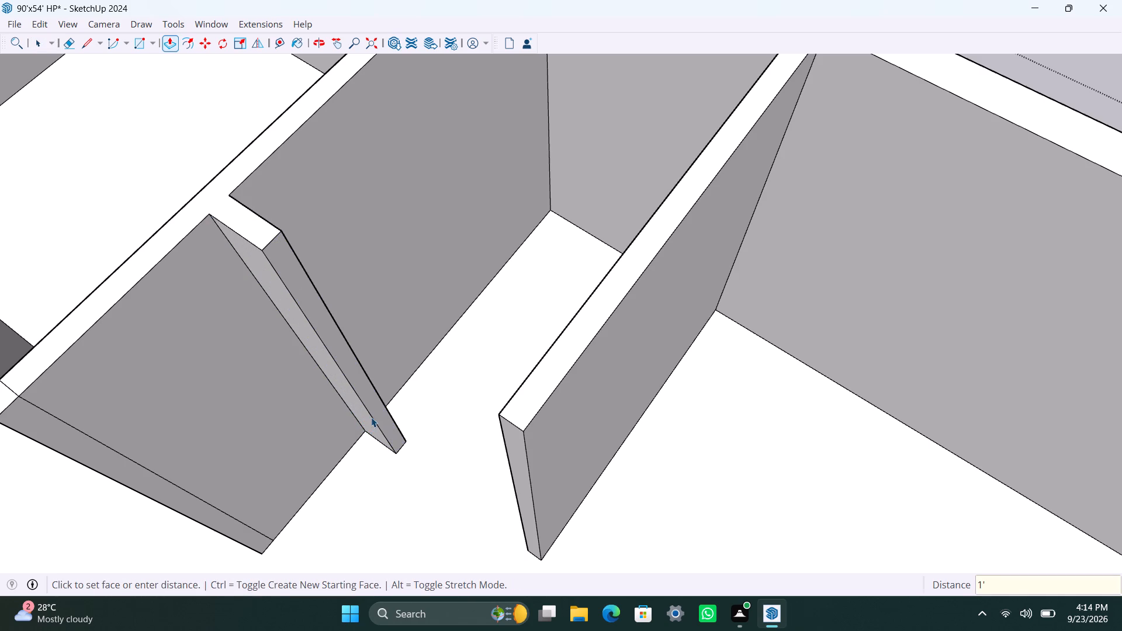
key("space")
Copy the inner vertical edge at the parallel partition's free end 4.5" back along its inner face.
scroll(367, 417, "down", 4)
middle_click_drag(369, 453, 847, 459)
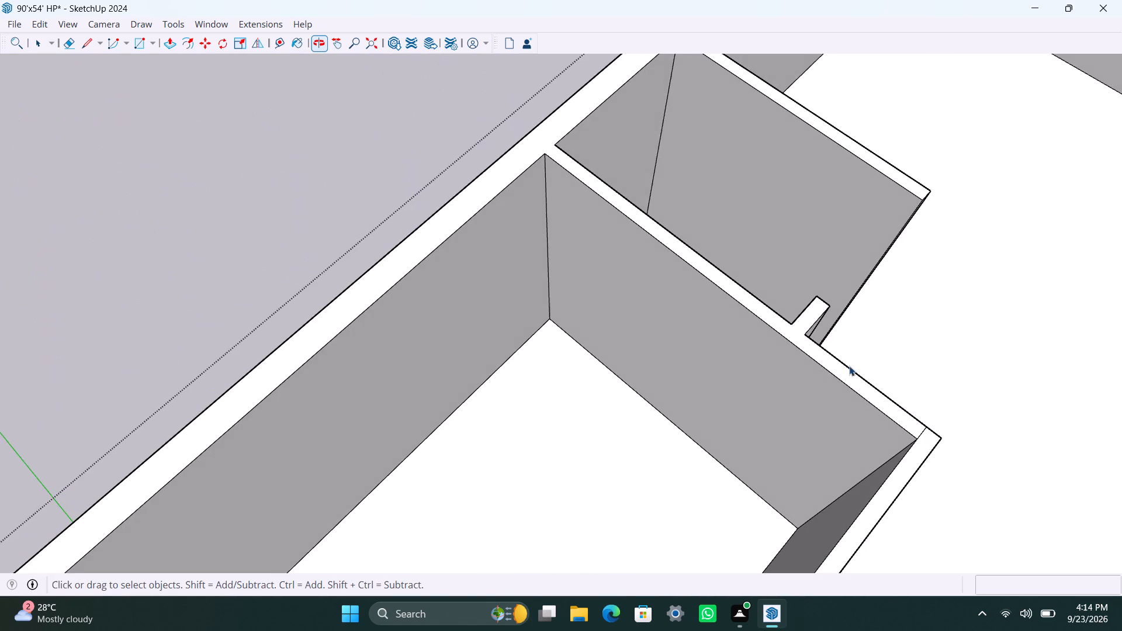
scroll(853, 311, "up", 2)
scroll(836, 294, "down", 1)
middle_click_drag(828, 294, 555, 373, "shift")
scroll(537, 436, "up", 2)
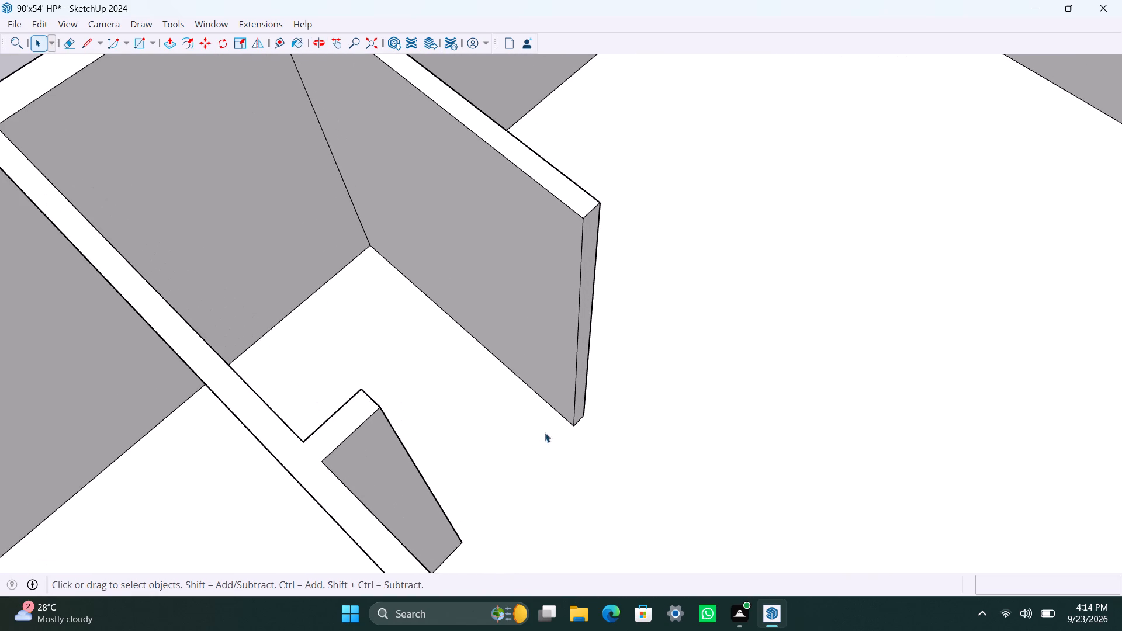
left_click(576, 398)
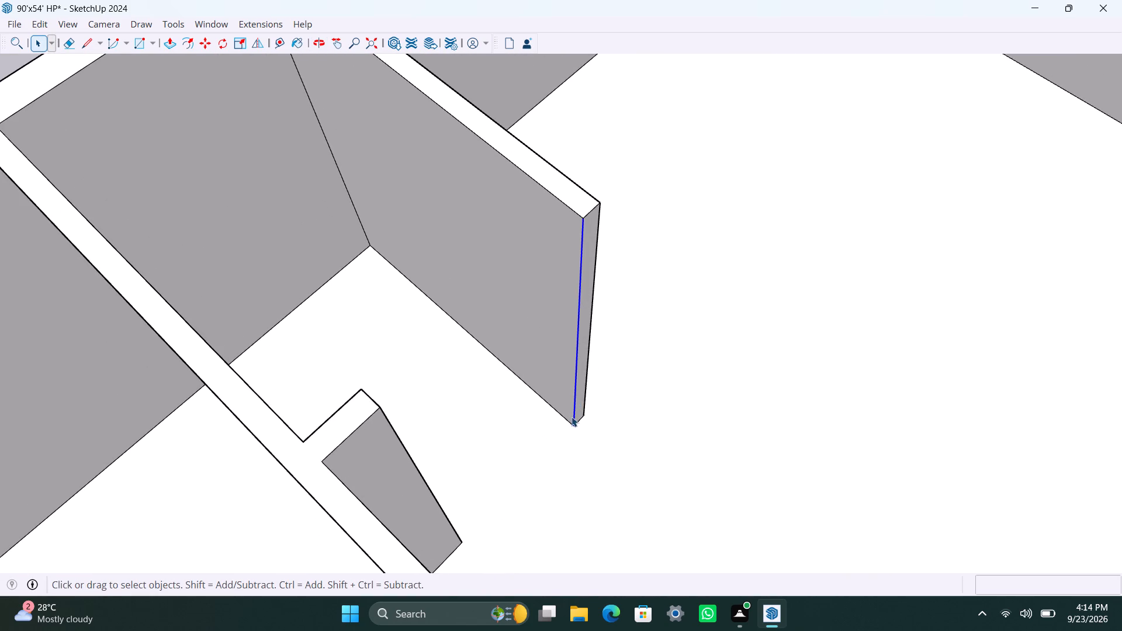
key("m")
left_click(573, 424)
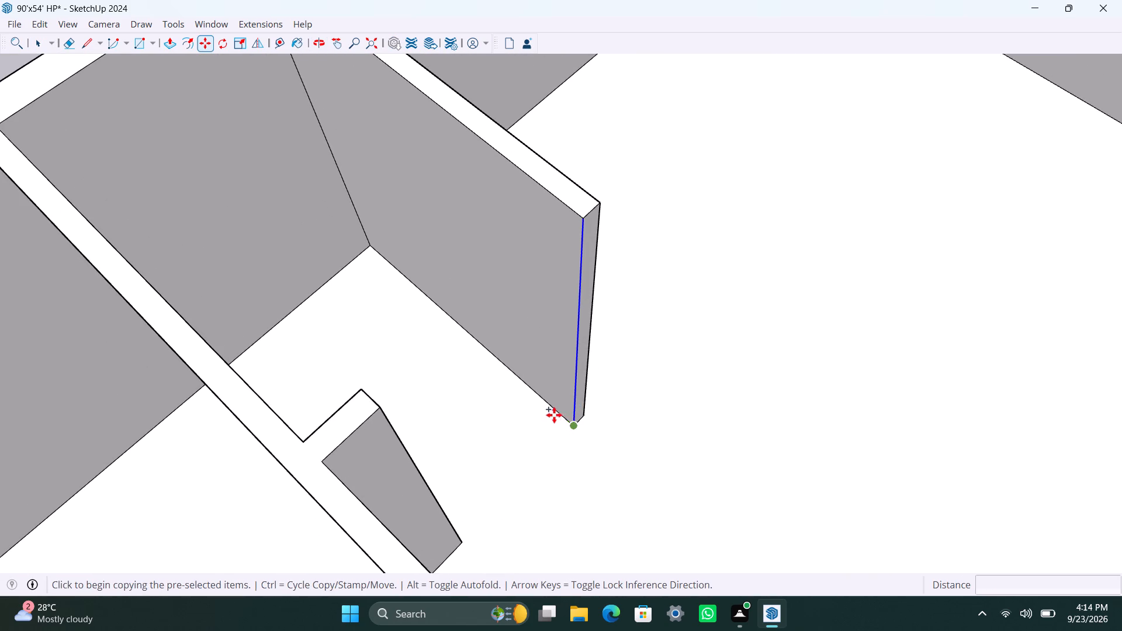
type("4.5\"")
key("Return")
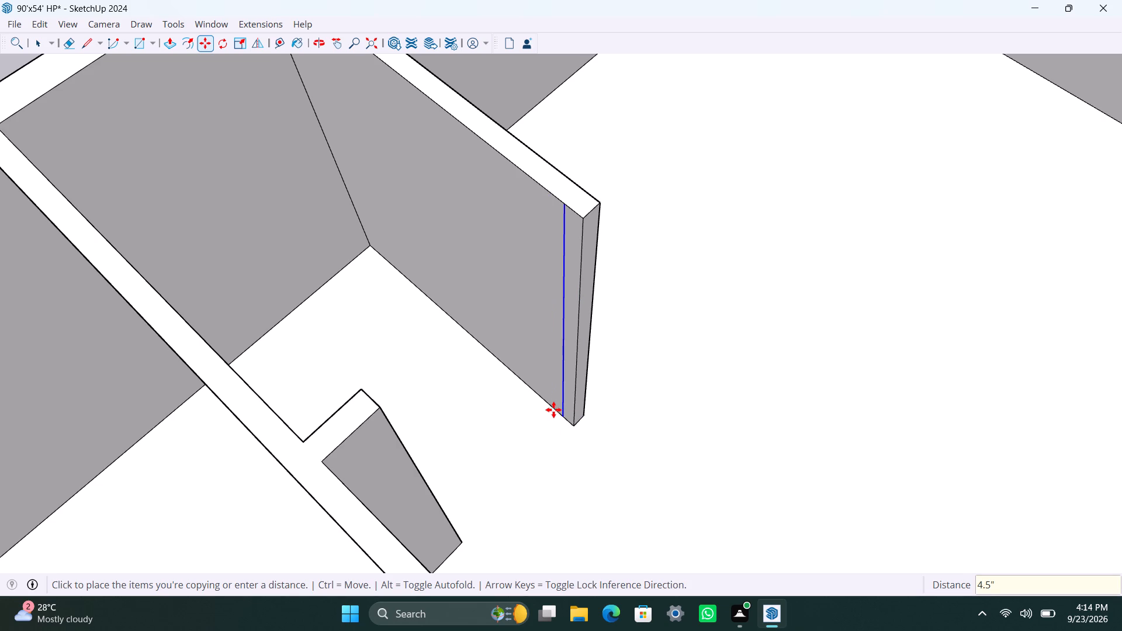
Push/Pull the 4.5" end strip of the parallel partition out 1' toward the corner room's partition.
key("space")
scroll(566, 379, "up", 4)
left_click(574, 325)
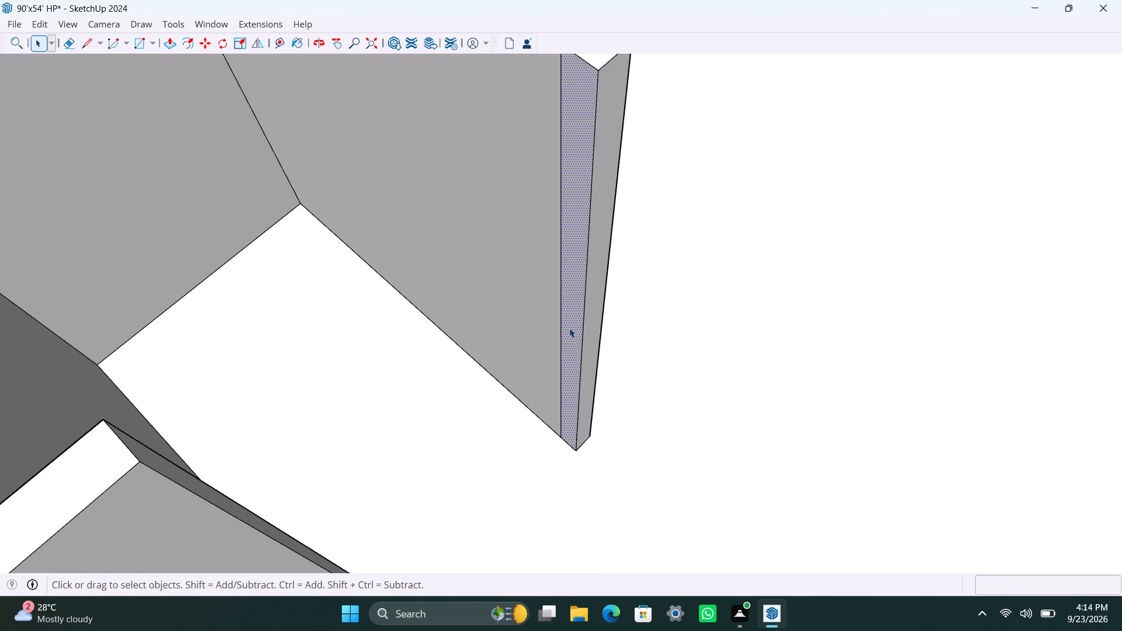
key("p")
left_click_drag(569, 328, 564, 337)
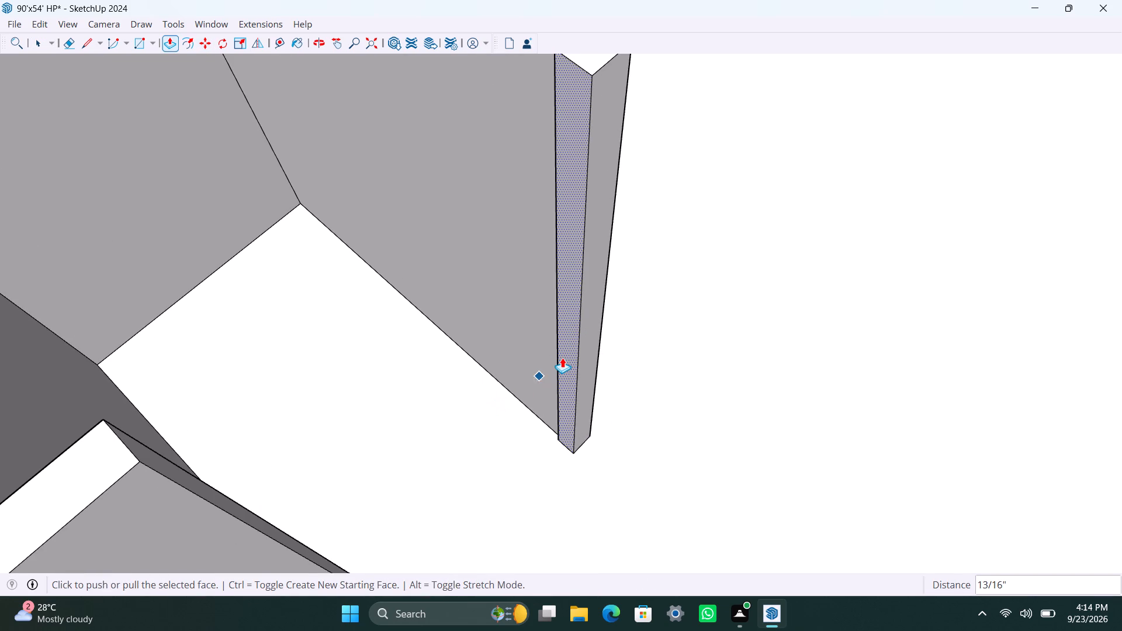
type("1'")
key("Return")
key("space")
Copy the top edge of the 1' return's end face 3' straight down the face.
scroll(487, 356, "down", 4)
scroll(480, 237, "up", 2)
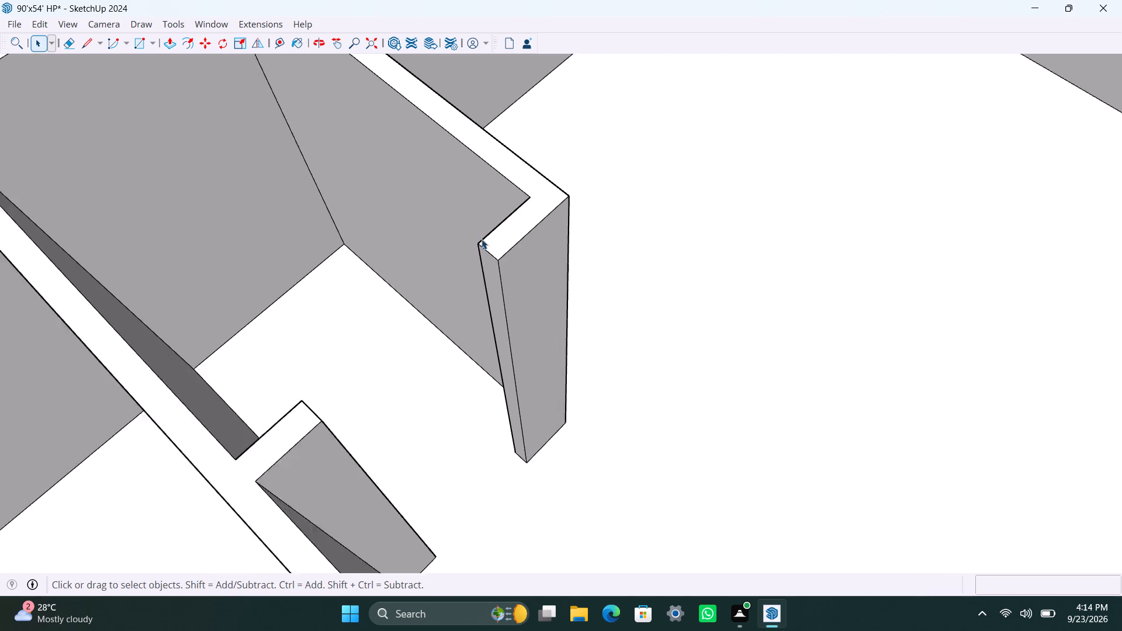
scroll(482, 239, "up", 5)
left_click(500, 254)
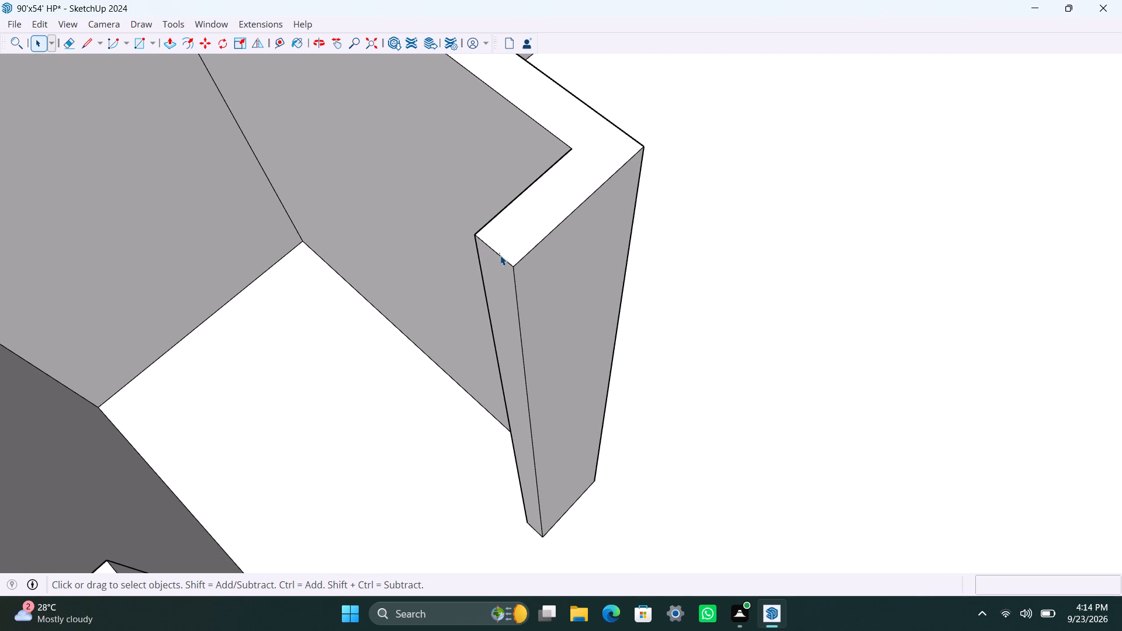
key("m")
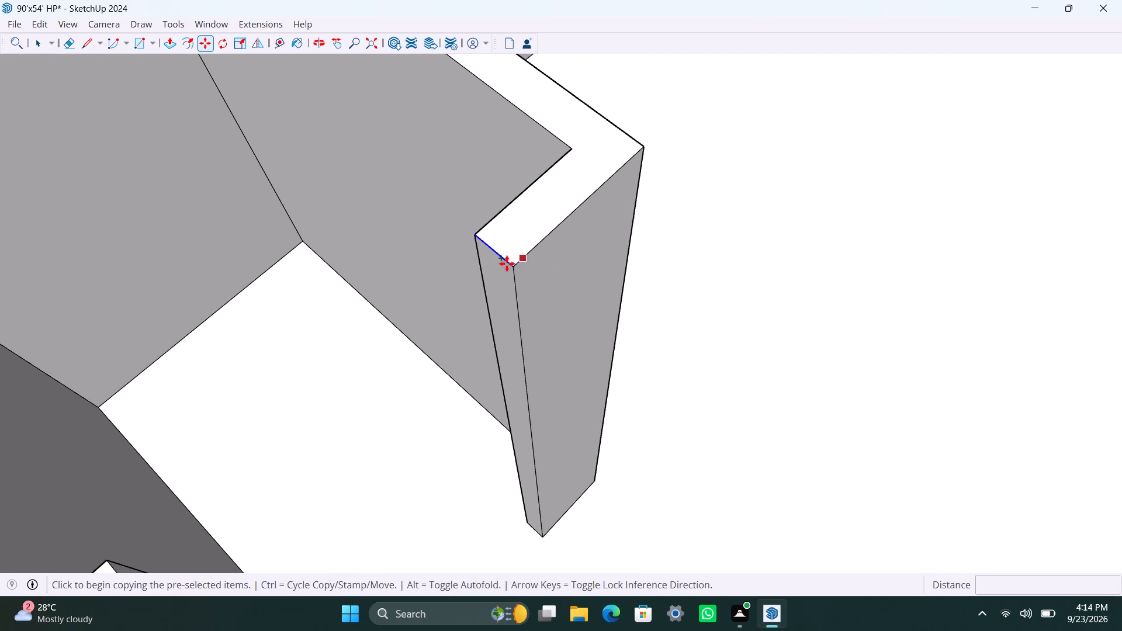
left_click_drag(515, 265, 515, 275)
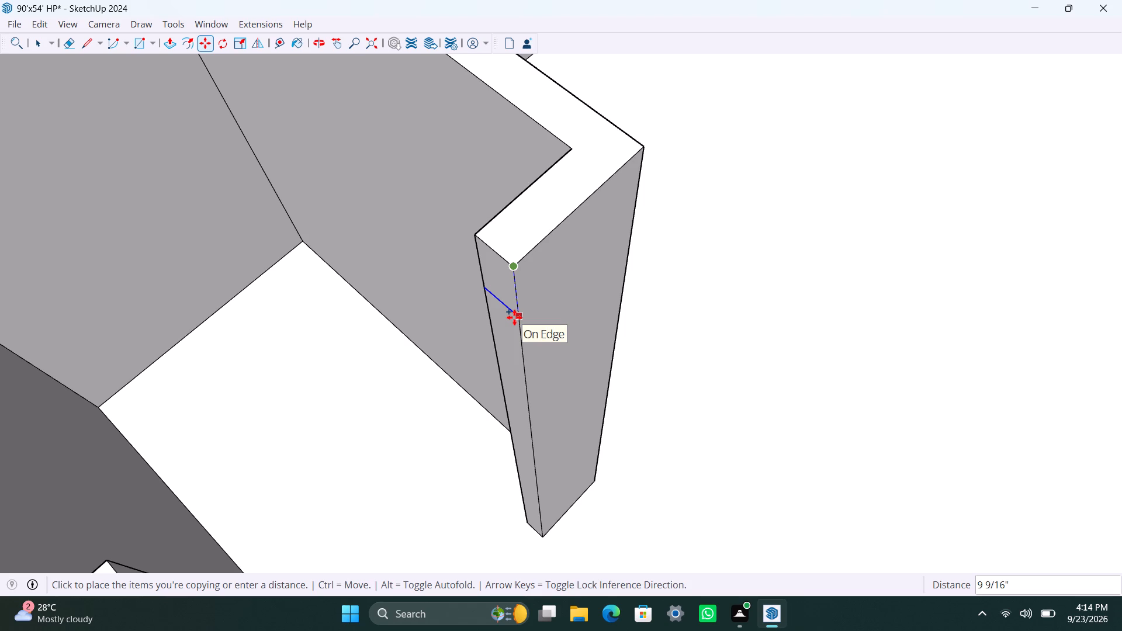
type("3'")
key("Return")
key("space")
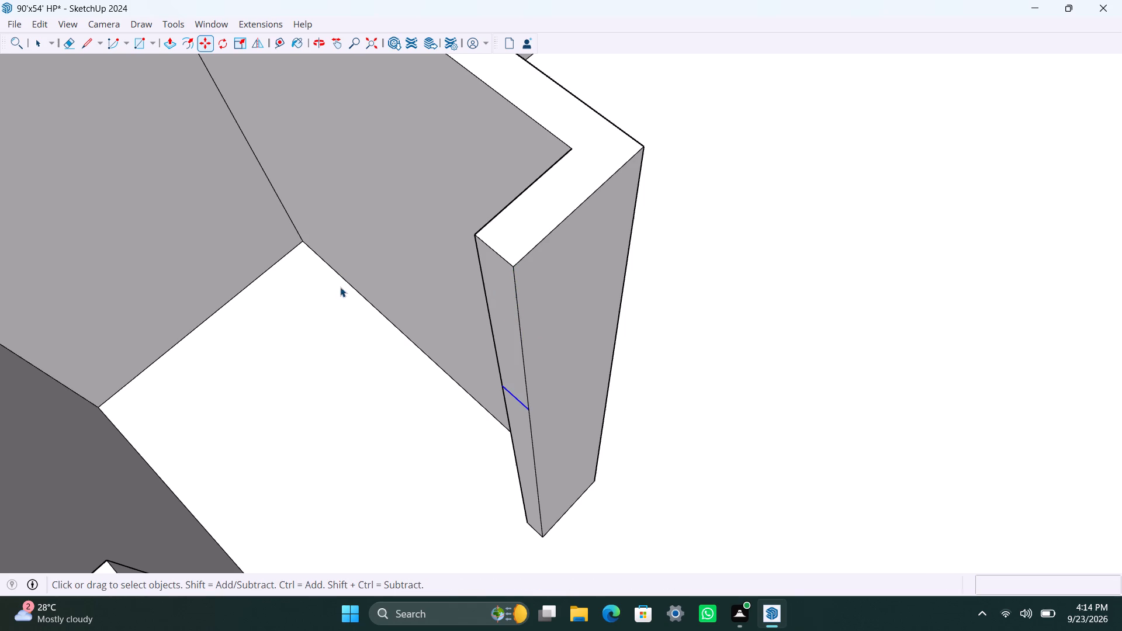
Push/Pull the upper 3' panel on the return's end face 3' across to the opposite return, forming the doorway header.
left_click(502, 328)
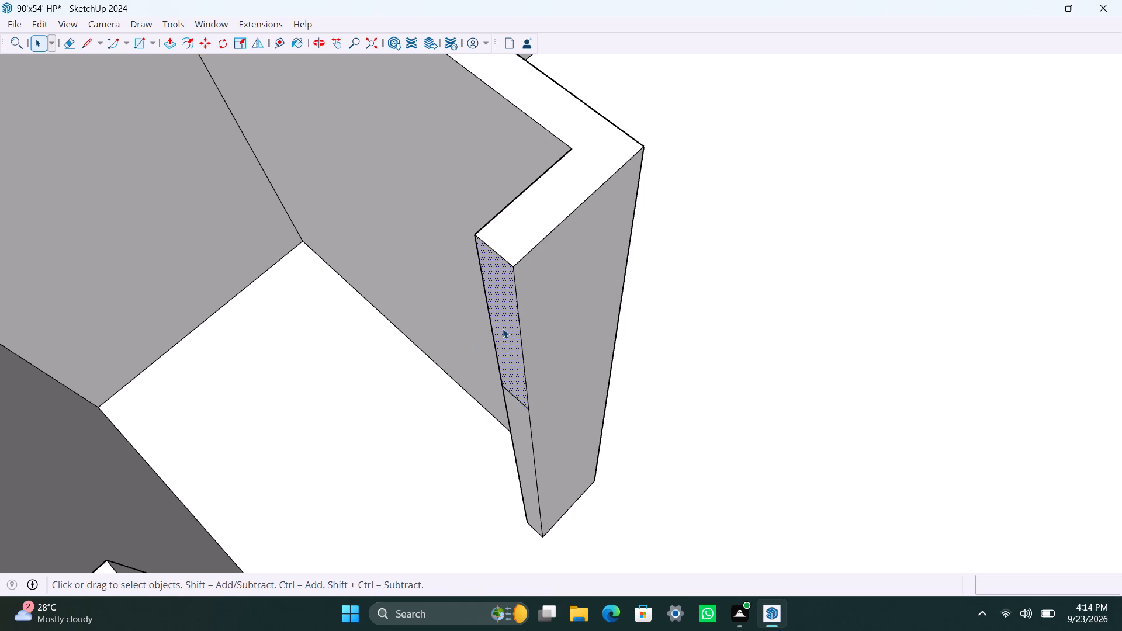
key("p")
left_click_drag(503, 328, 131, 558)
scroll(150, 490, "down", 16)
middle_click_drag(353, 432, 163, 471)
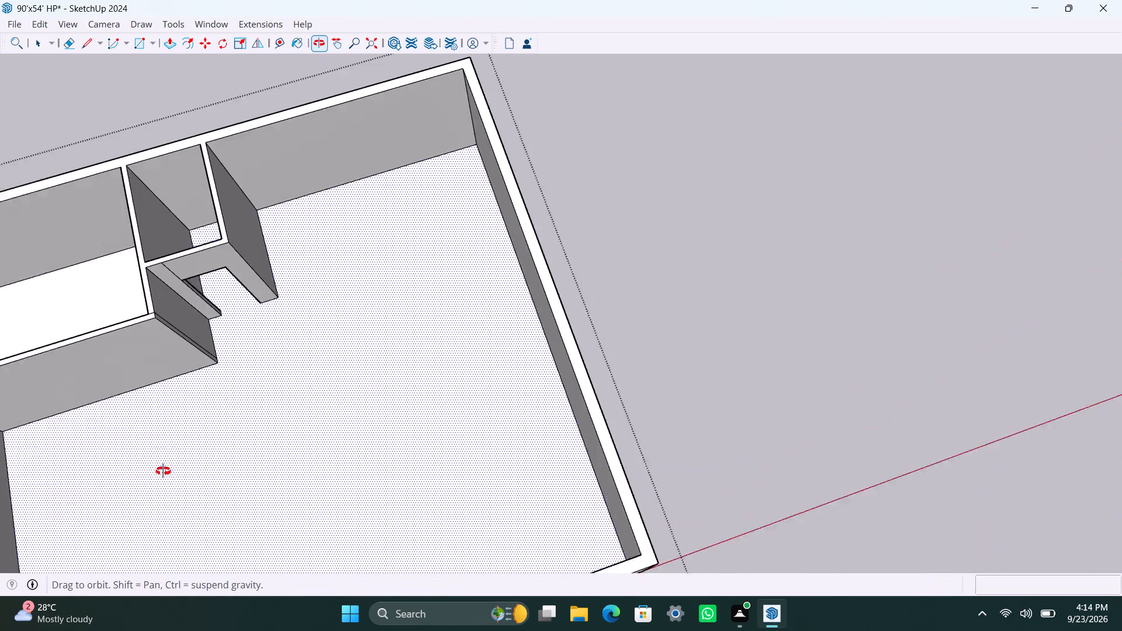
middle_click_drag(163, 471, 162, 471)
Save the model.
key("ctrl+s")
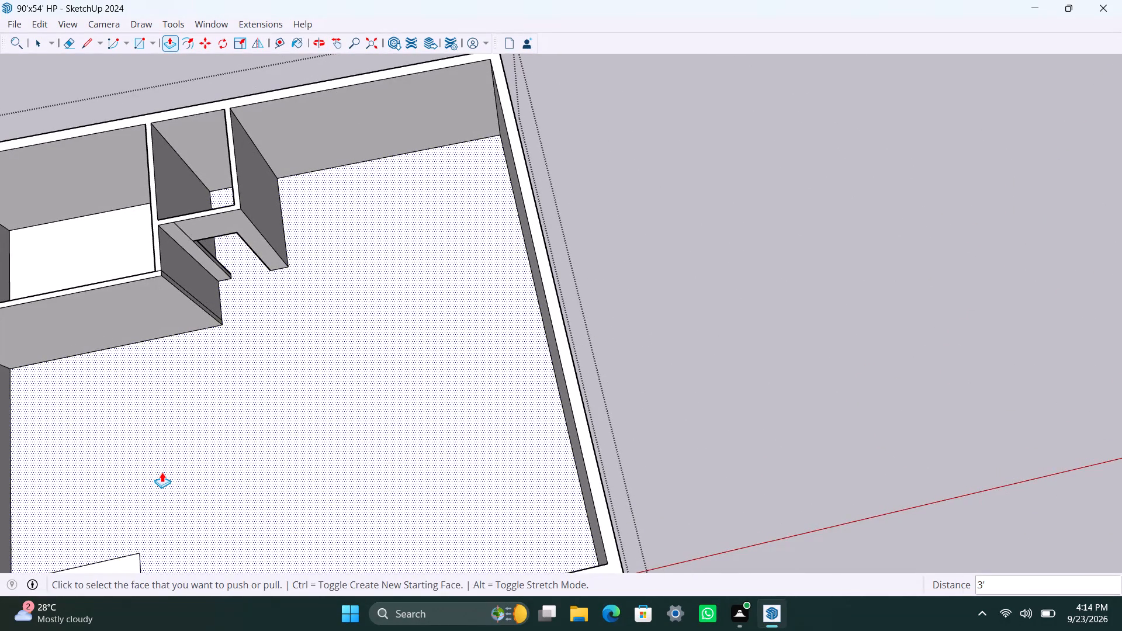
key("space")
Examine the whole house plan and the partitions around the small room's new doorway.
scroll(202, 398, "down", 3)
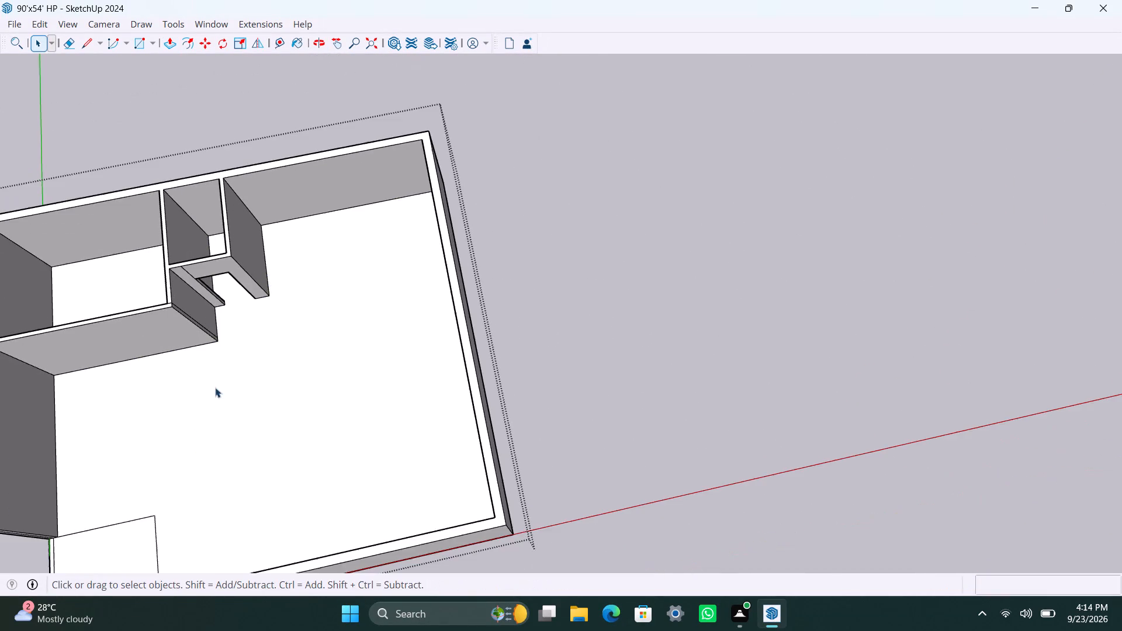
middle_click_drag(244, 366, 20, 309)
scroll(301, 202, "down", 3)
middle_click_drag(320, 204, 386, 331, "shift")
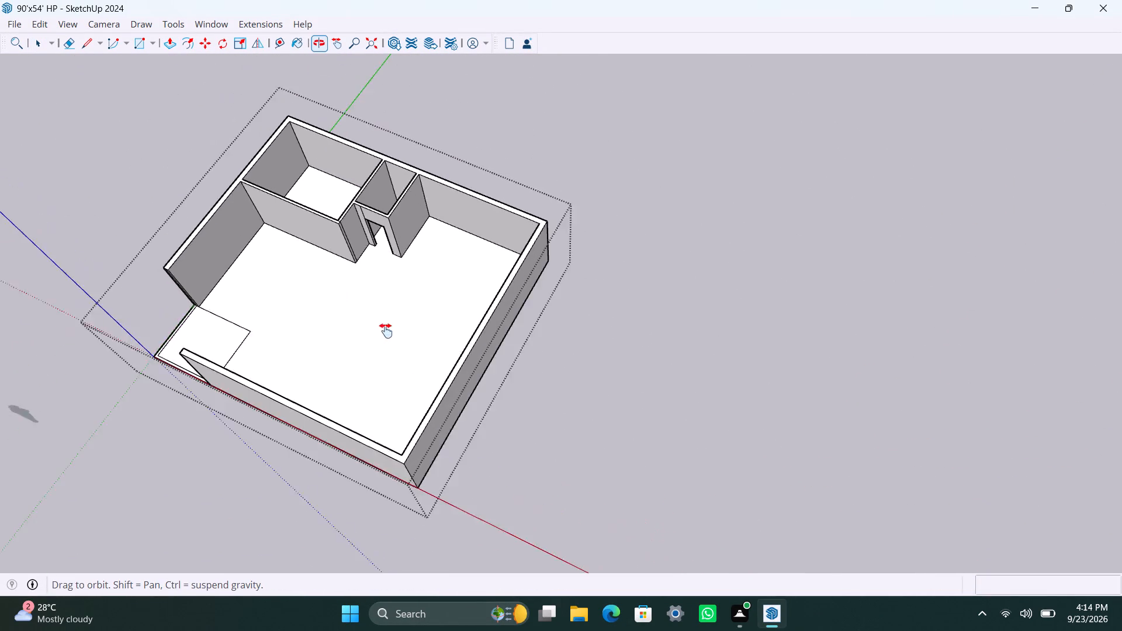
middle_click_drag(386, 331, 412, 612, "shift")
scroll(436, 620, "up", 3)
scroll(388, 474, "down", 4)
middle_click_drag(396, 495, 424, 290)
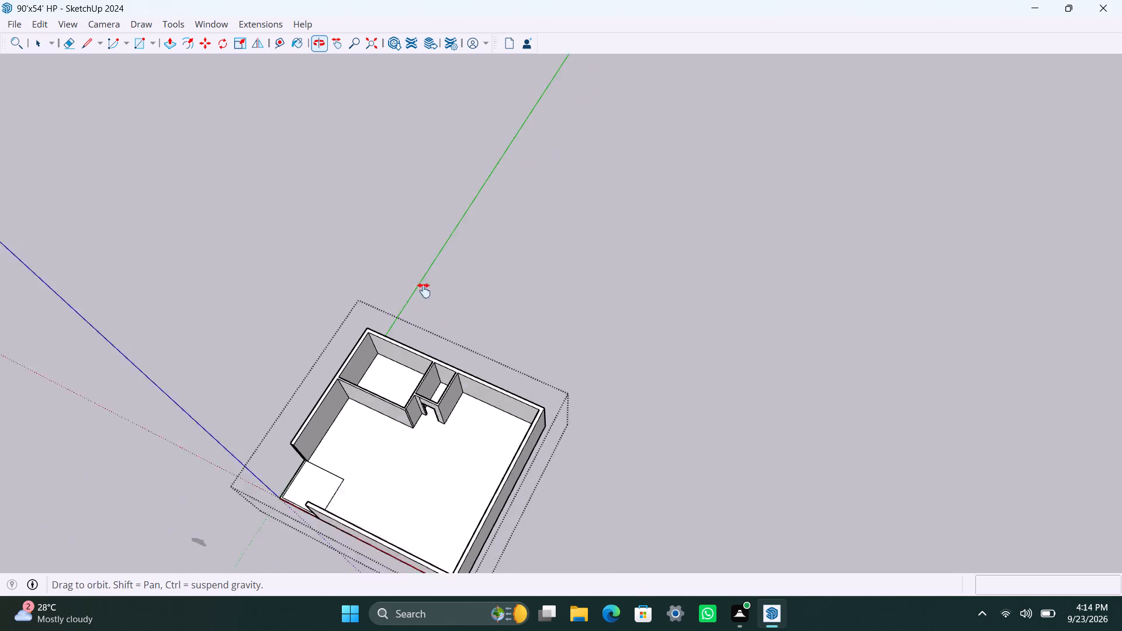
middle_click_drag(424, 290, 426, 275)
scroll(444, 334, "up", 17)
middle_click_drag(414, 340, 333, 349)
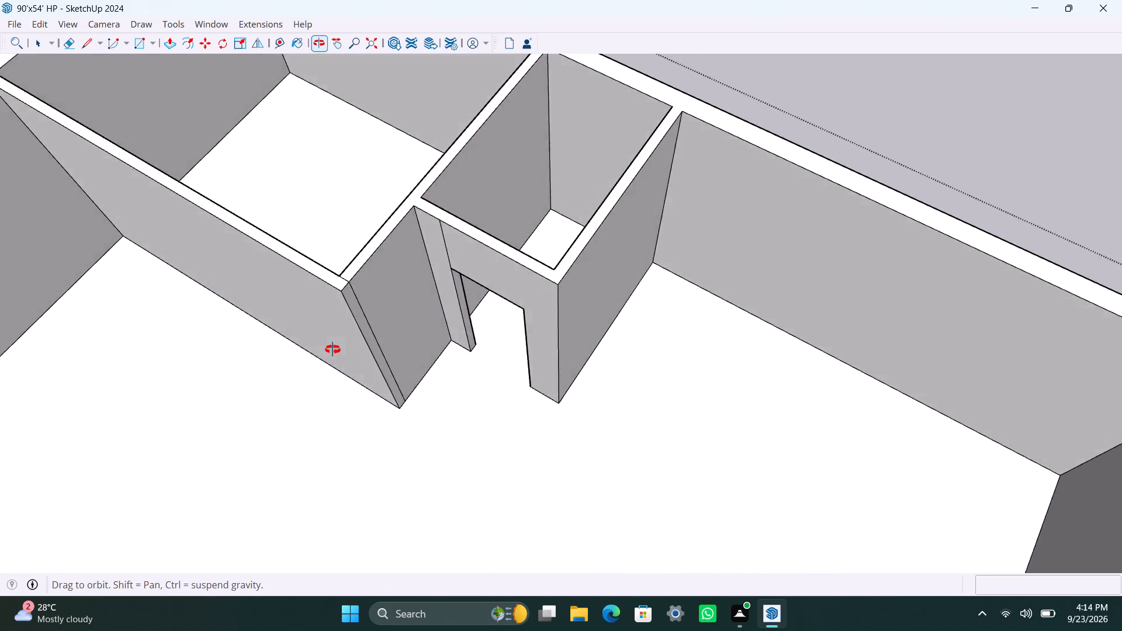
middle_click_drag(333, 349, 202, 329)
scroll(334, 276, "down", 3)
scroll(354, 248, "up", 3)
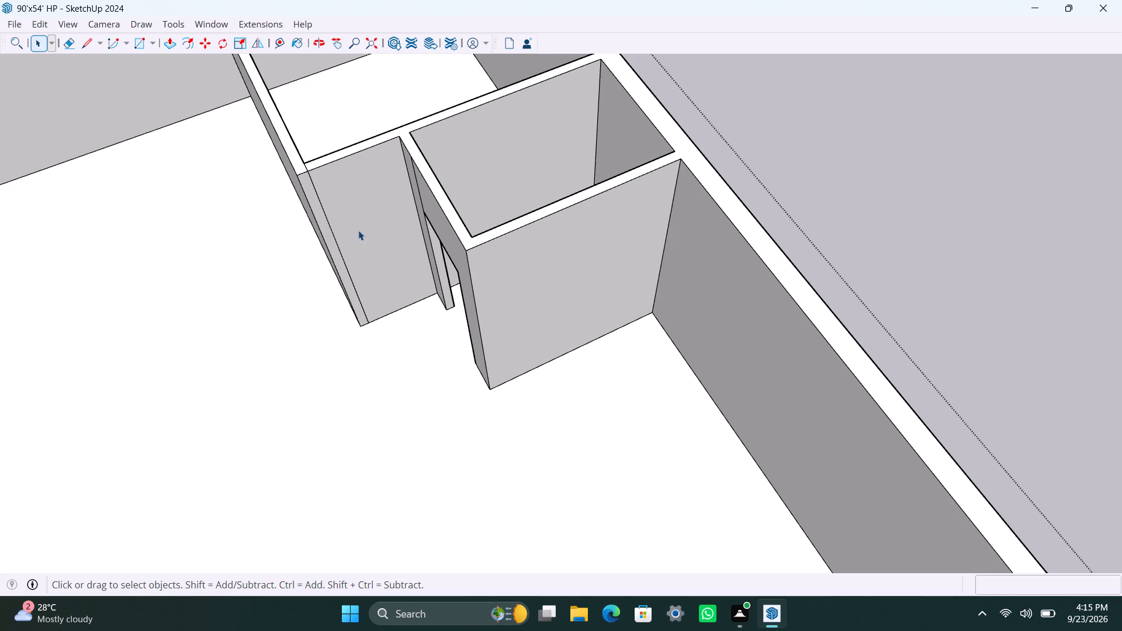
Measure the base width of the corner room's partition face between its end strip and the small room's doorway wall.
scroll(345, 200, "up", 2)
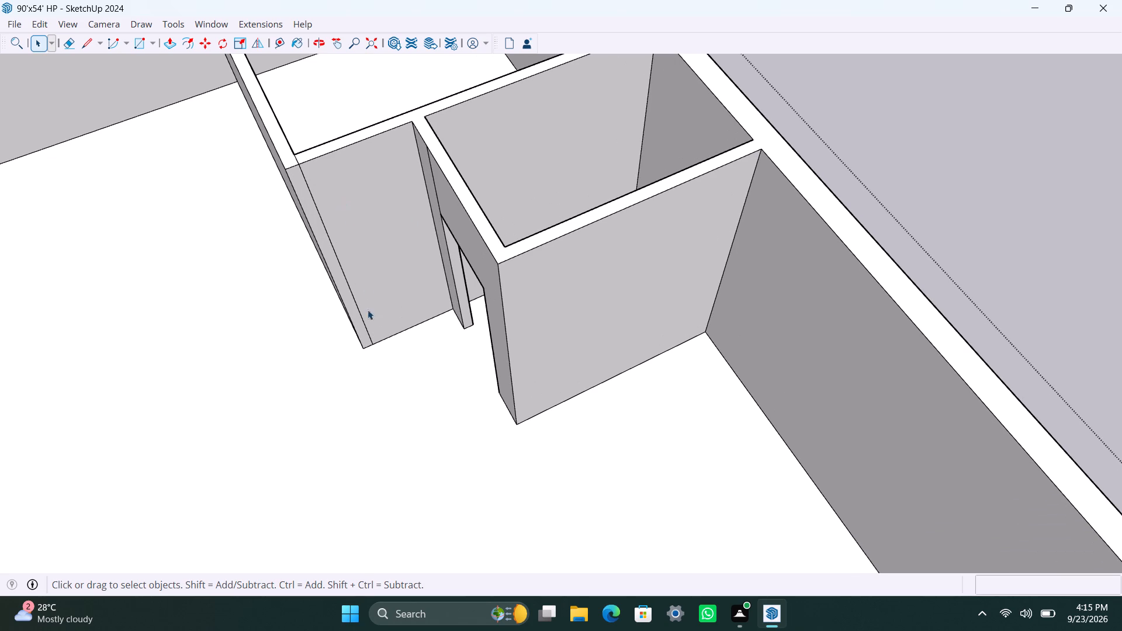
key("d")
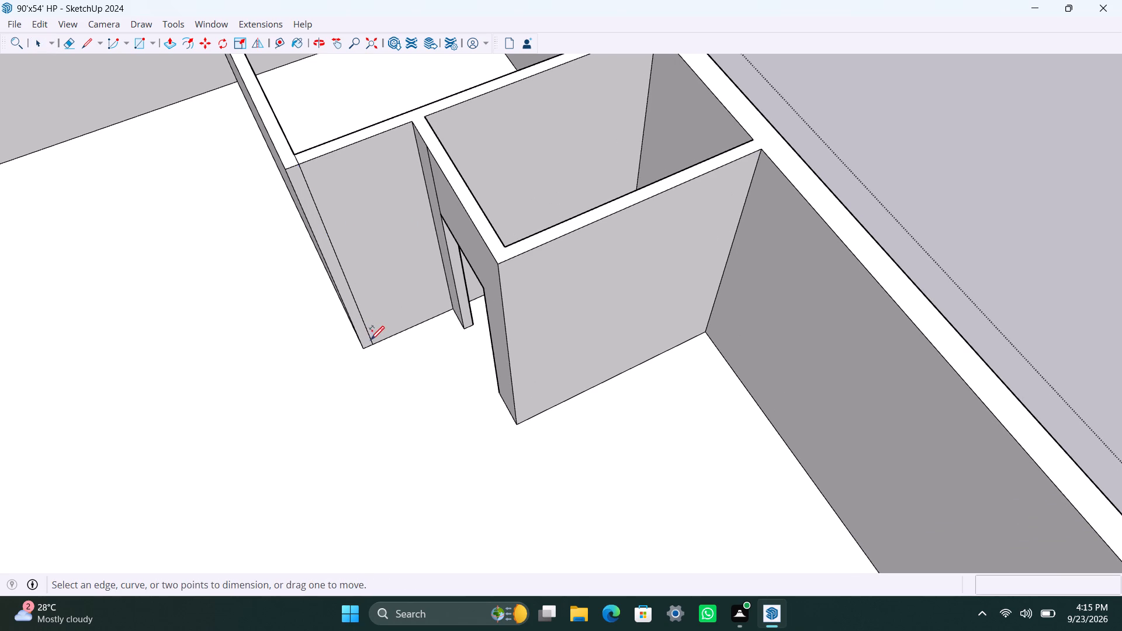
left_click(372, 339)
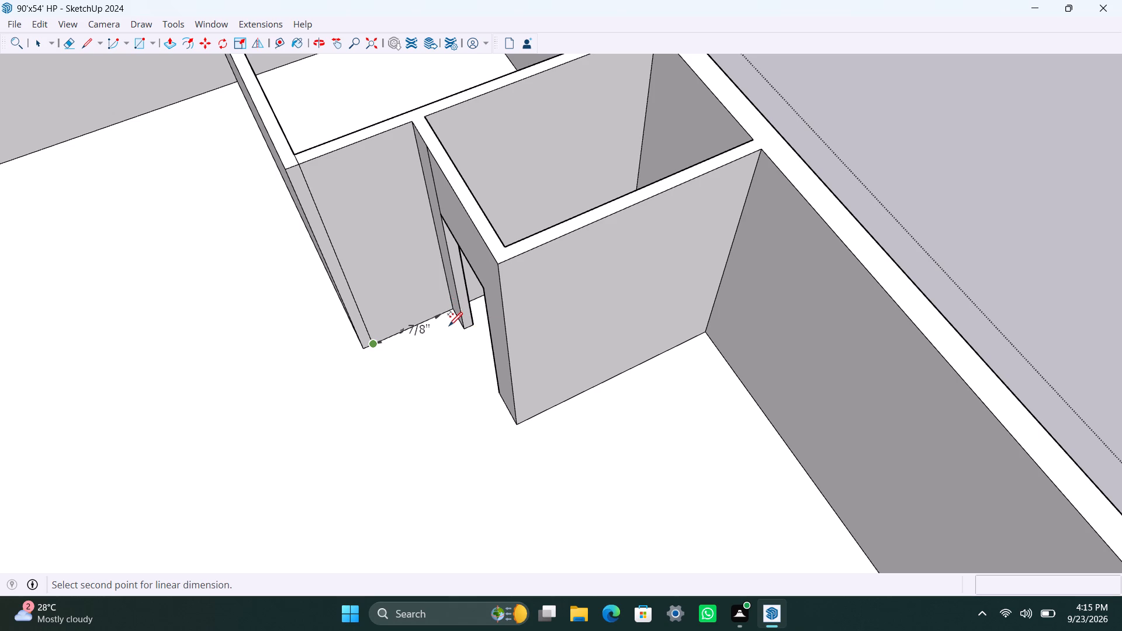
left_click(453, 308)
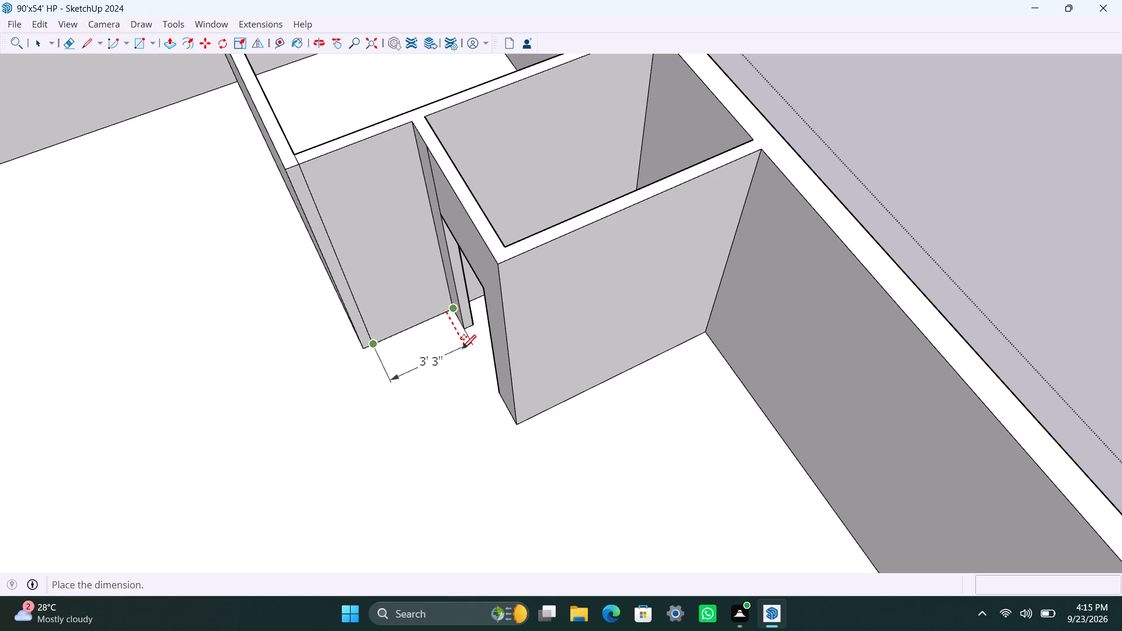
key("Escape")
key("space")
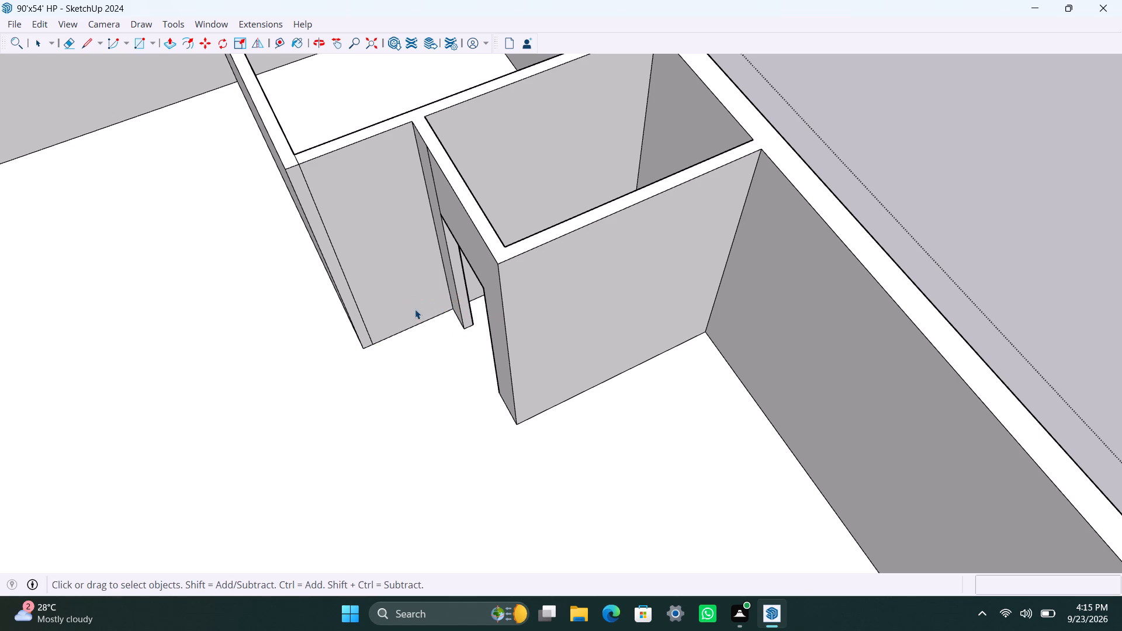
Place guides on the corner room's partition face, 3' below its top edge and 3" from the corner beside the small room.
scroll(390, 276, "up", 2)
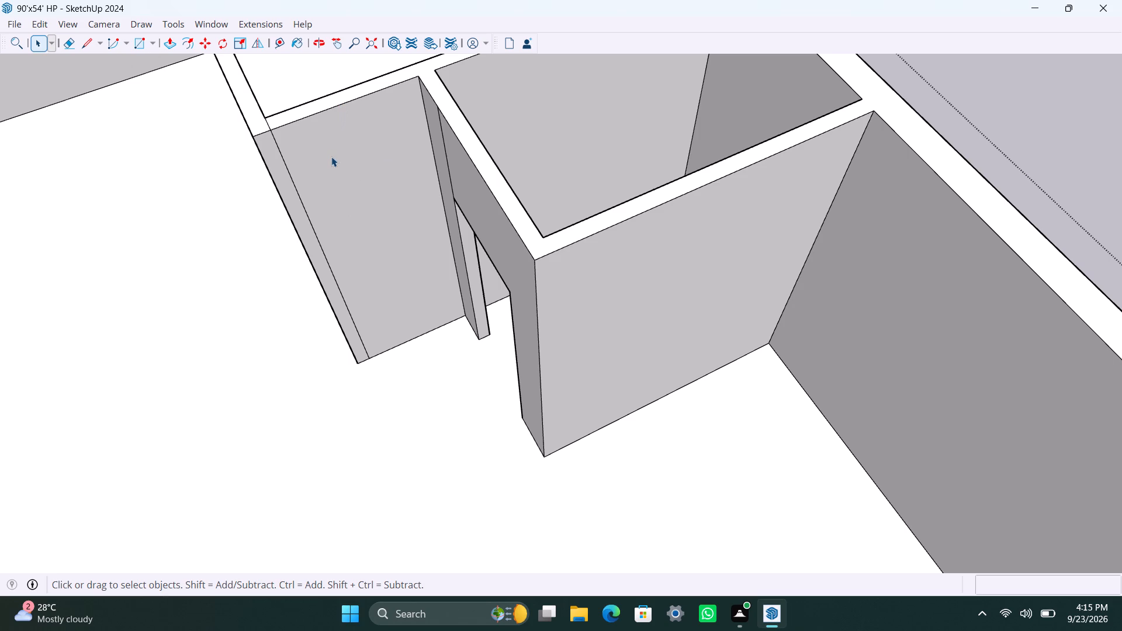
key("t")
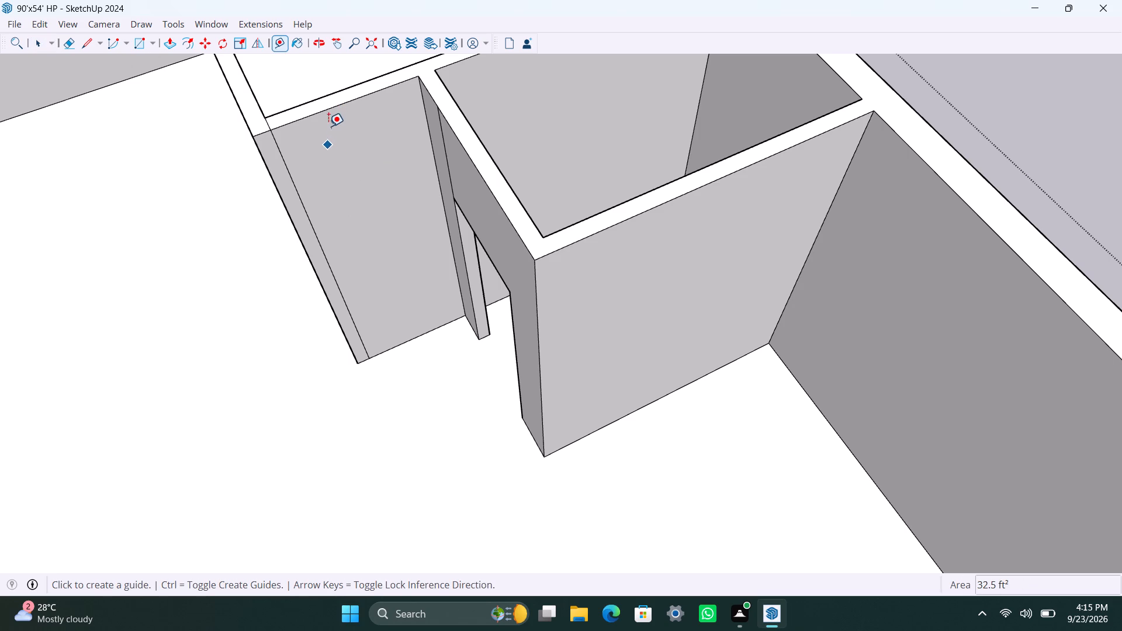
left_click(330, 109)
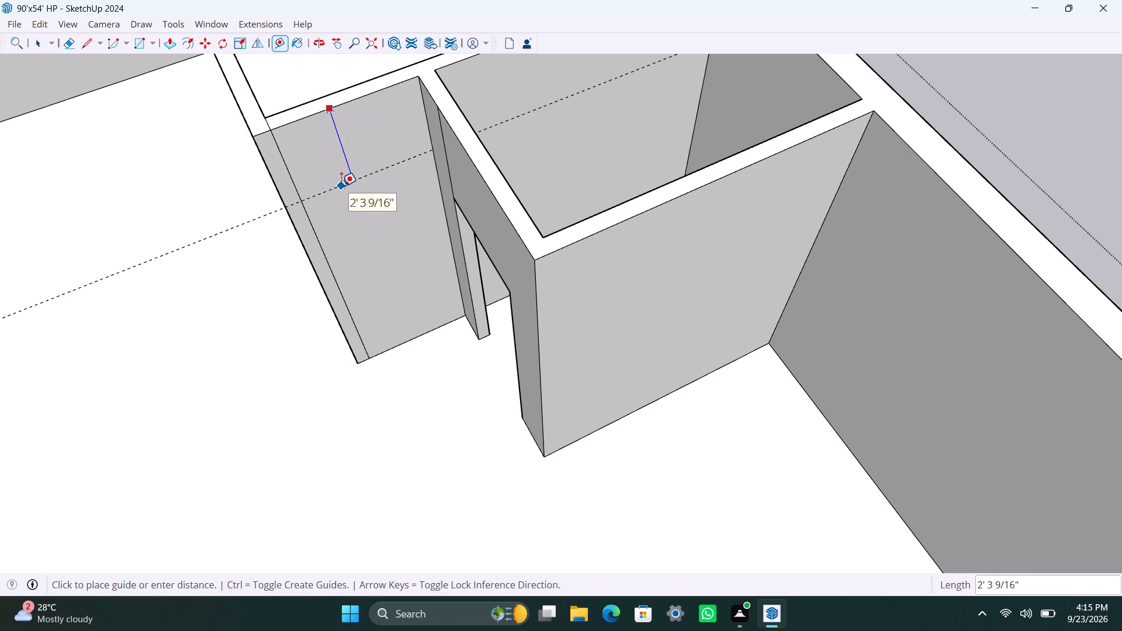
type("3'")
key("Return")
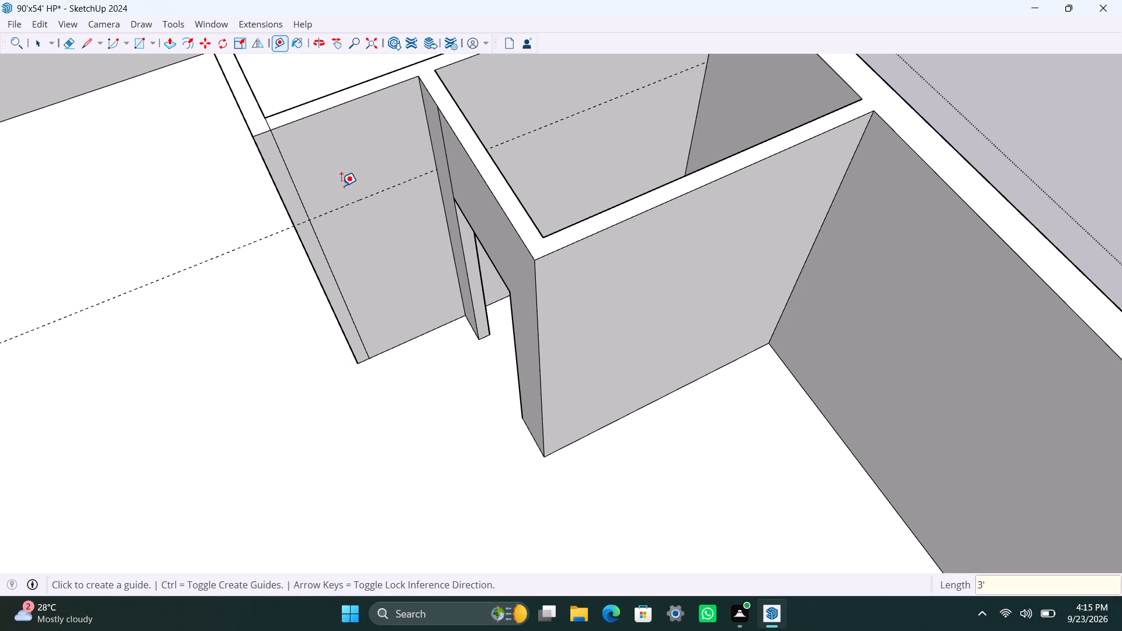
left_click(430, 144)
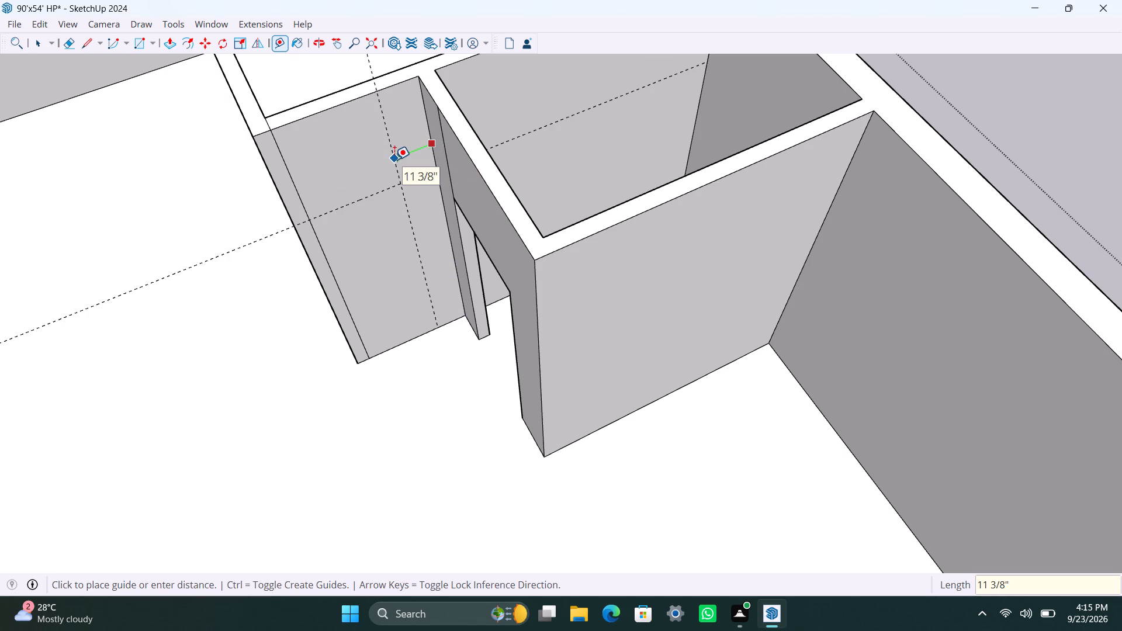
key("3")
key("shift+quotedbl")
key("Return")
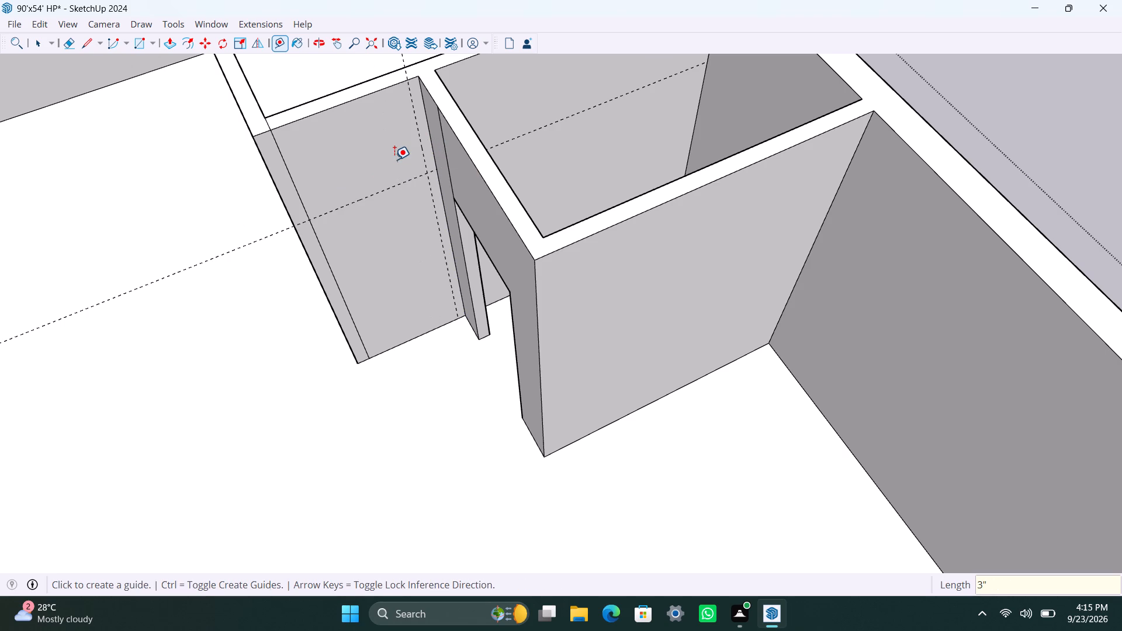
key("space")
Draw a door rectangle on the partition face from the guide intersection to the foot of the end strip's vertical line.
type("R")
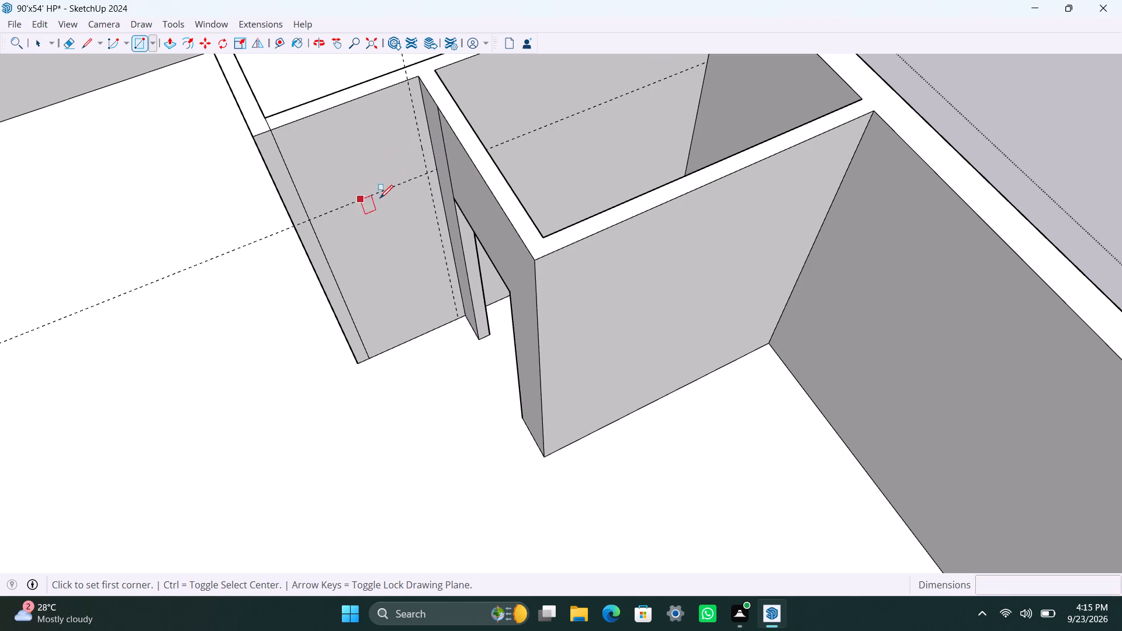
left_click(427, 172)
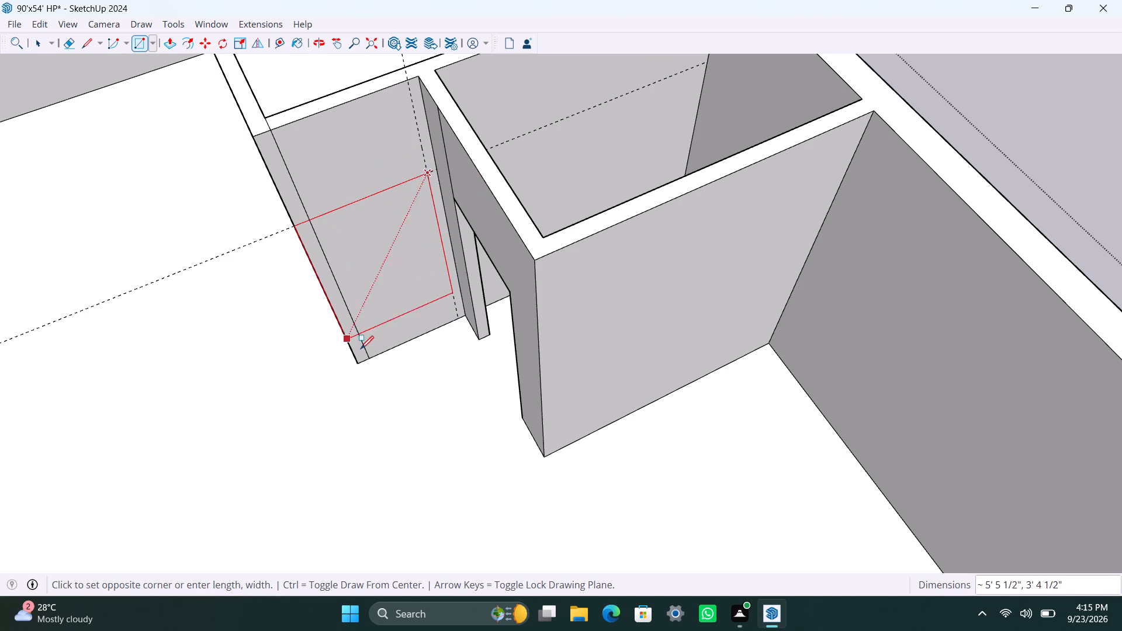
left_click(371, 353)
key("space")
Push/Pull the door rectangle 4.5" through the corner room's partition and delete the leftover edge across the opening's floor.
left_click(410, 297)
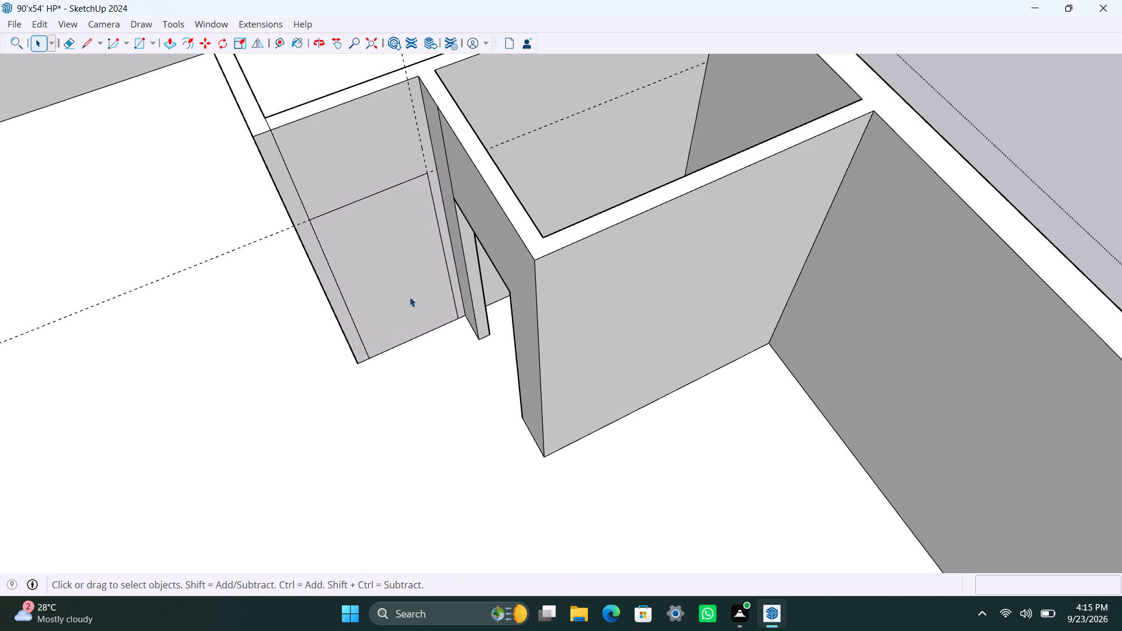
key("p")
left_click_drag(408, 296, 403, 288)
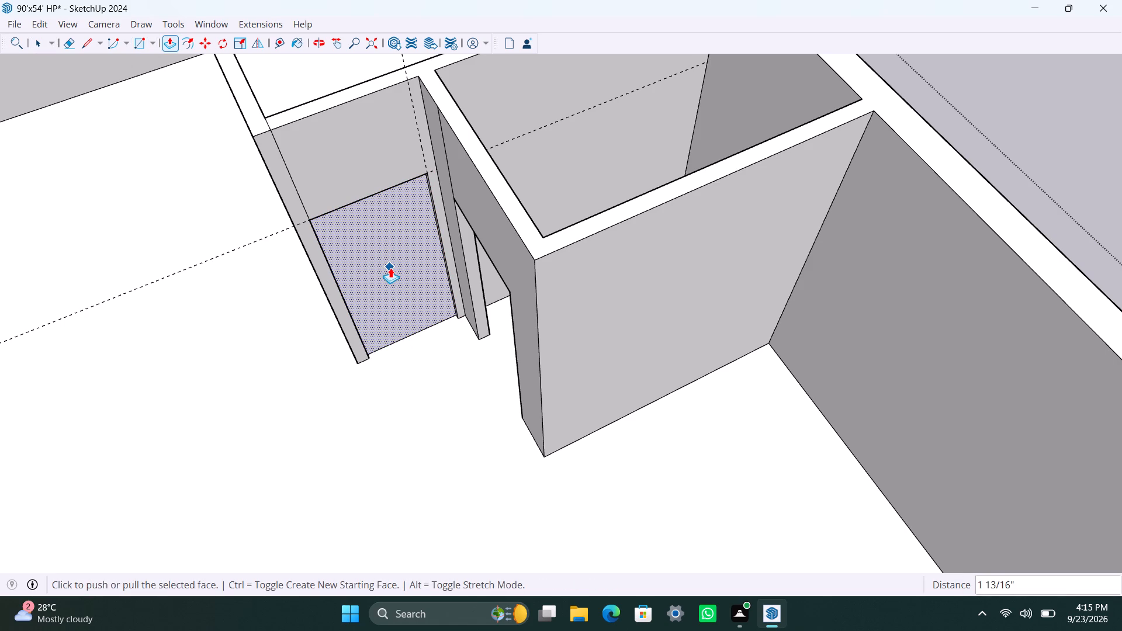
key("ctrl+z")
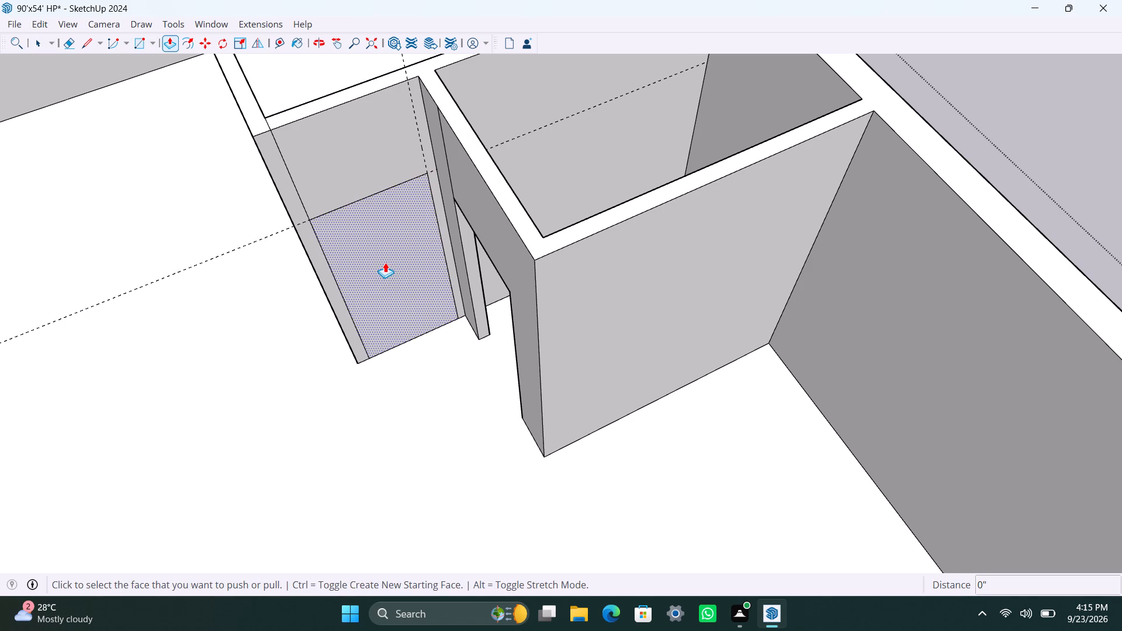
left_click_drag(385, 262, 385, 223)
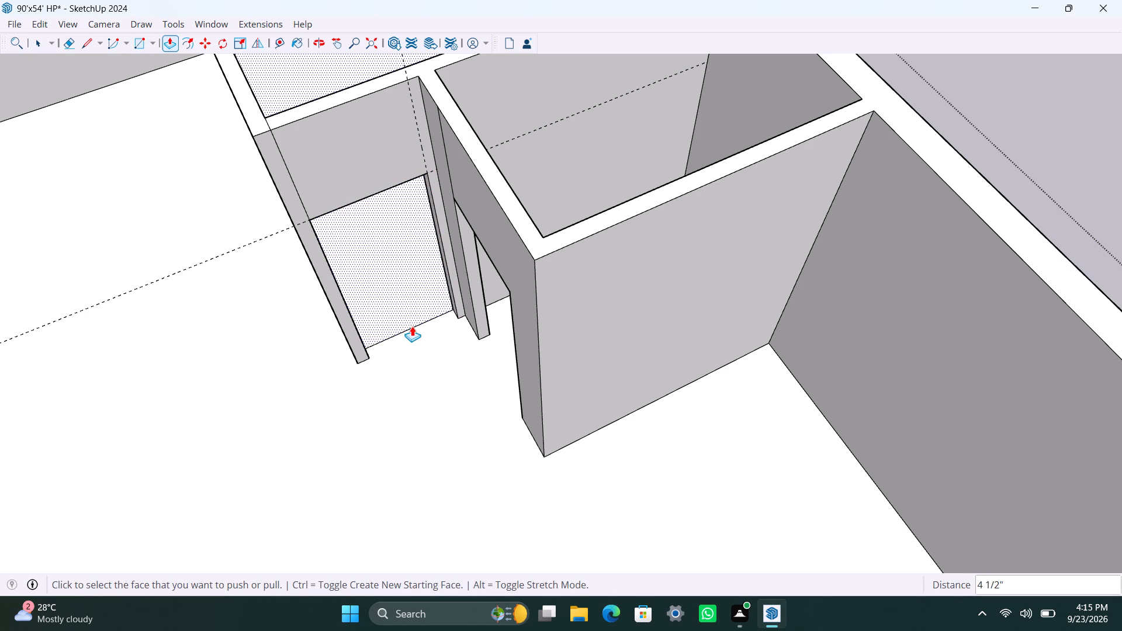
key("space")
left_click(409, 329)
key("Delete")
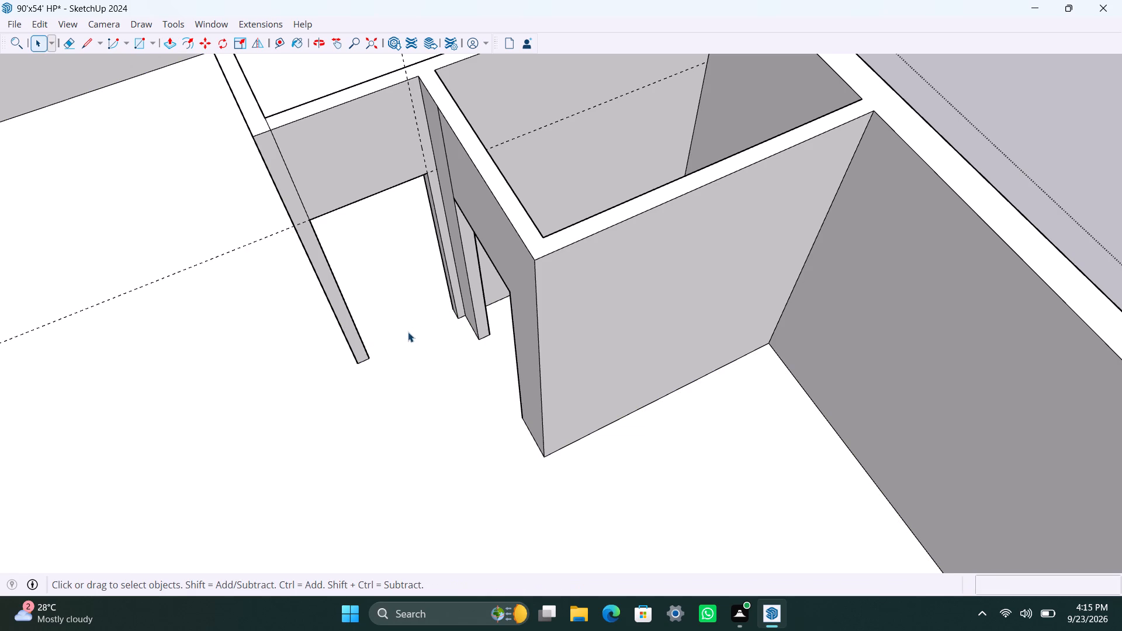
Copy the vertical corner edge where the small room's partition meets the outer wall 5' along the large room's wall face.
scroll(254, 296, "down", 8)
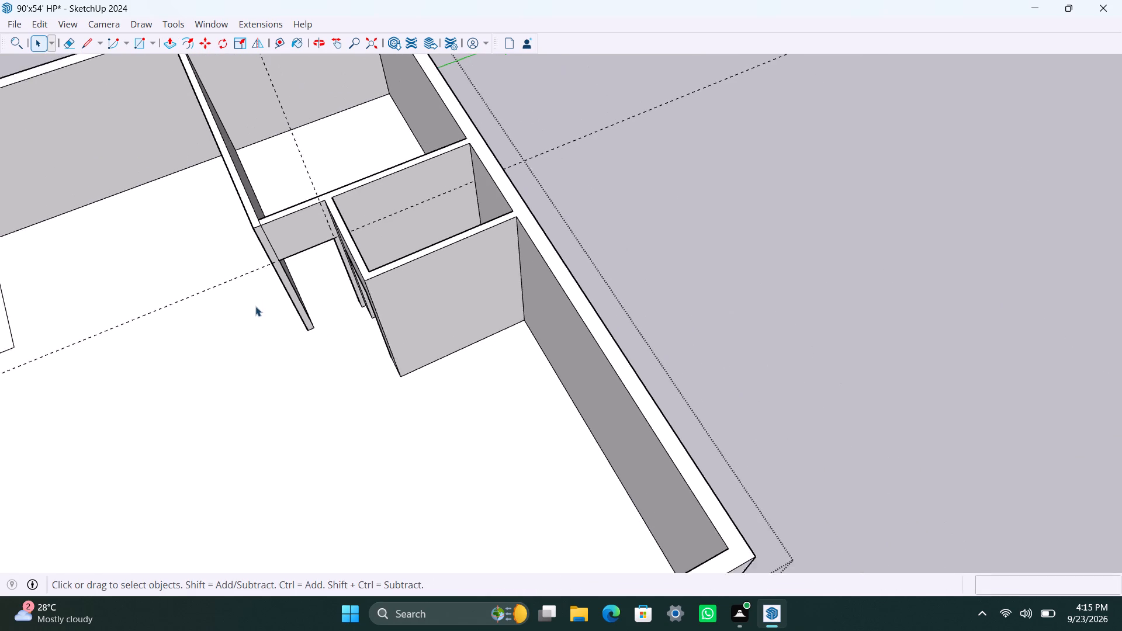
middle_click_drag(290, 349, 608, 413)
scroll(603, 401, "up", 2)
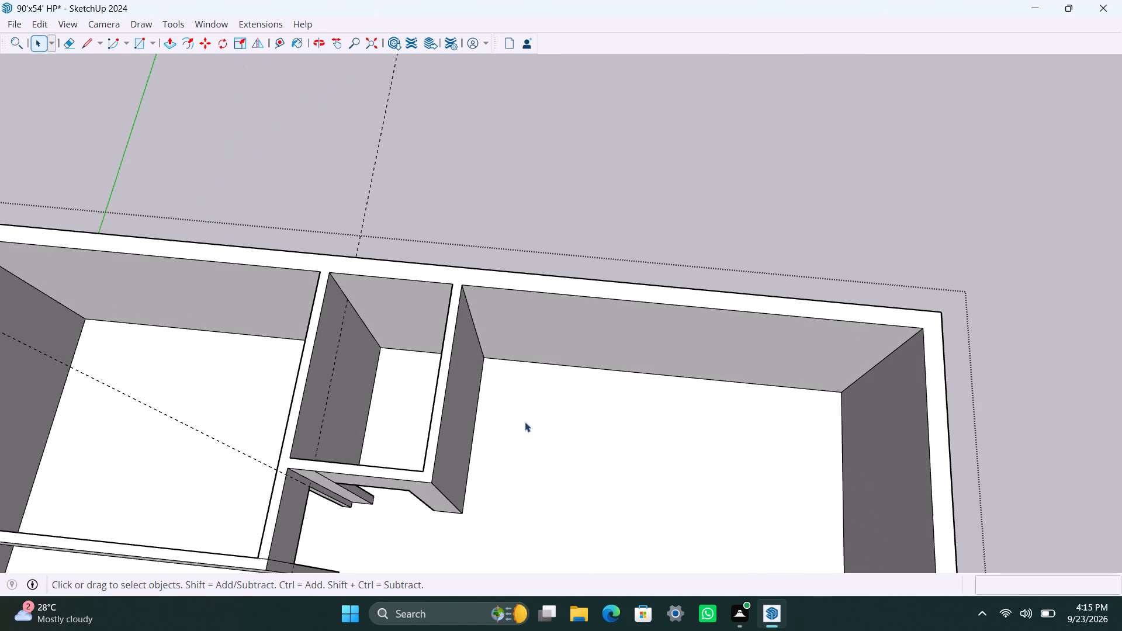
middle_click_drag(505, 427, 418, 322)
scroll(406, 270, "up", 2)
left_click(396, 242)
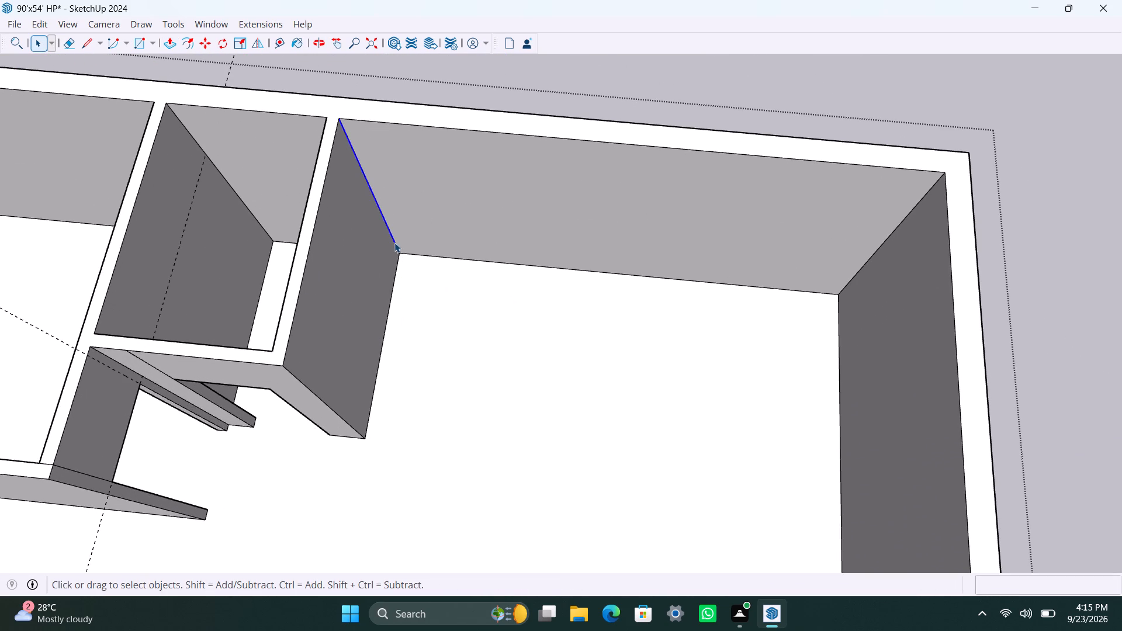
key("m")
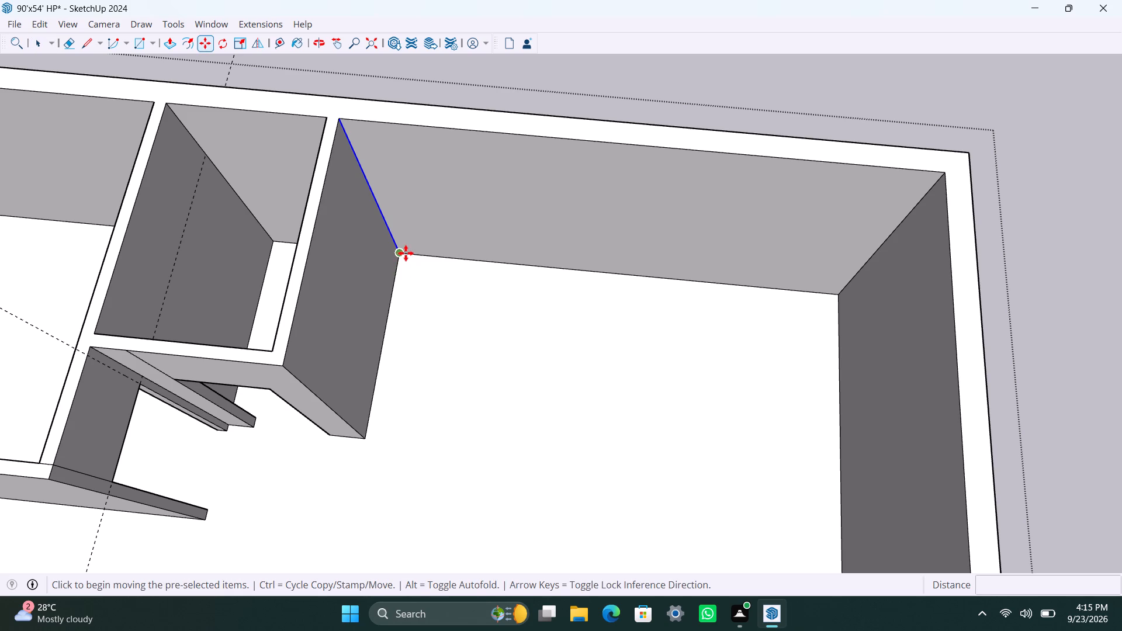
left_click(406, 253)
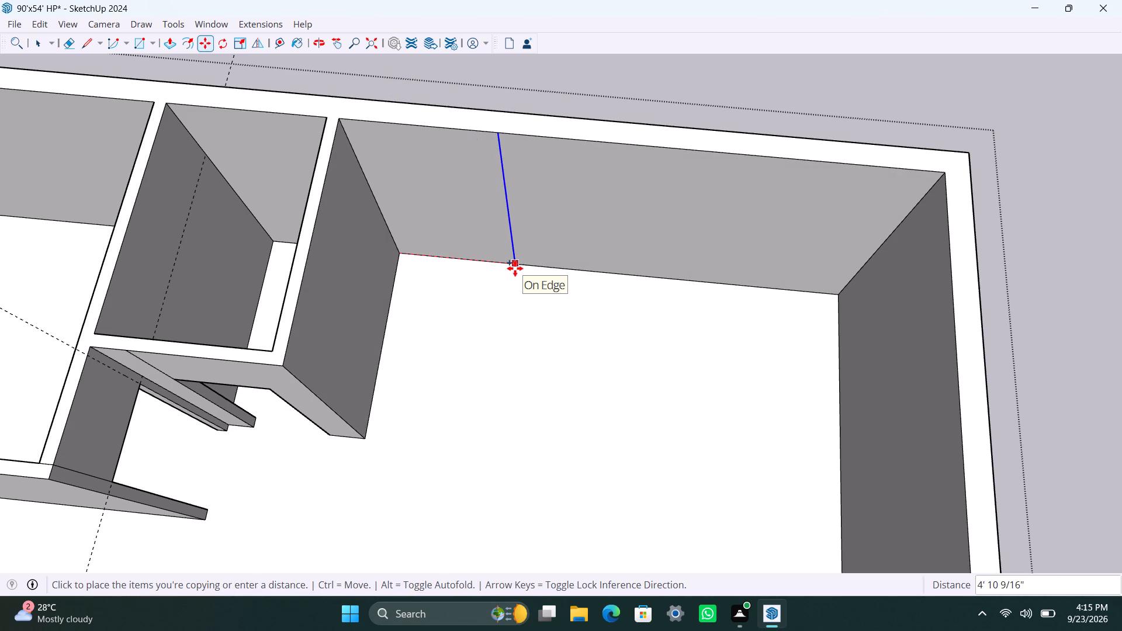
type("5'")
key("Return")
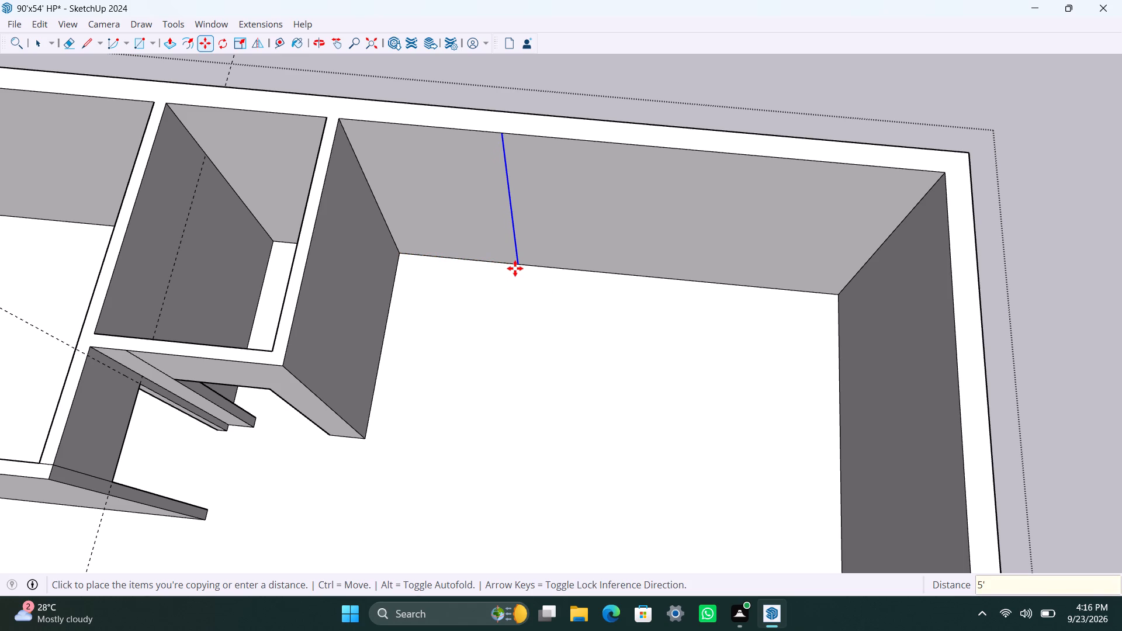
Copy the new vertical line on the outer wall another 4.5" along, away from the small room.
left_click(517, 266)
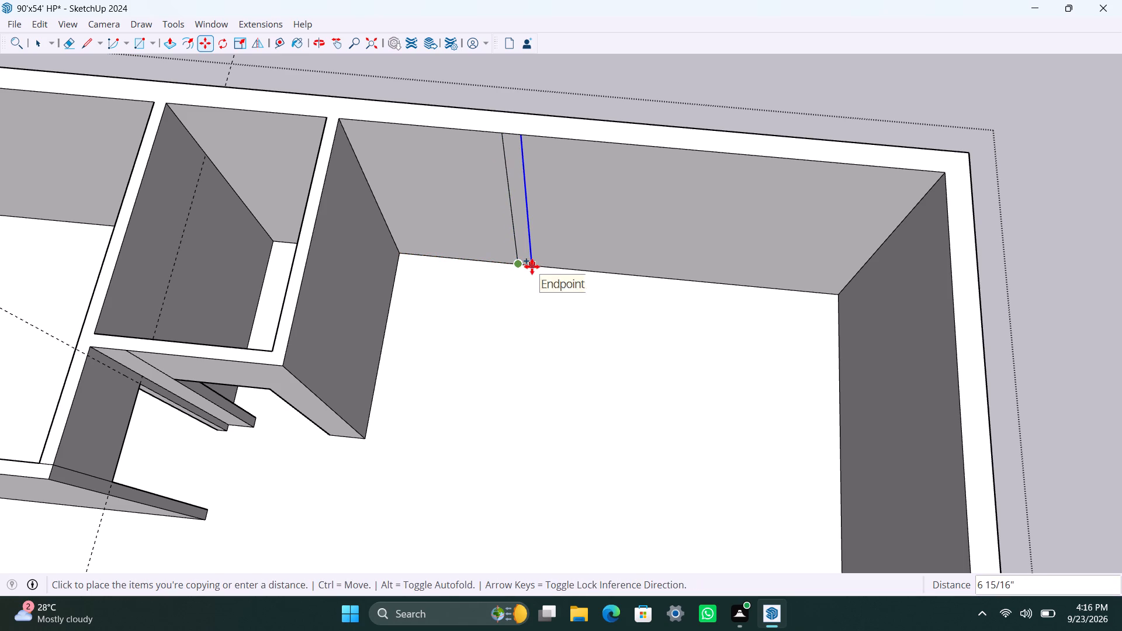
type("4.5\"")
key("Return")
key("space")
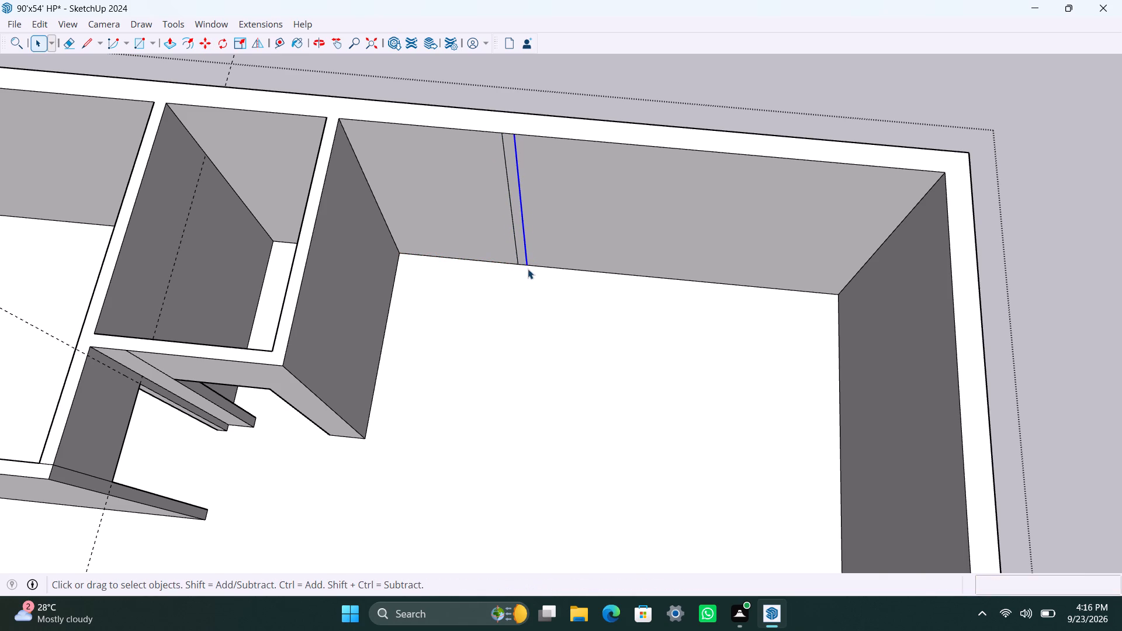
Push/Pull the 4.5" strip on the outer wall 7' 10 1/2" into the large room, level with the small room's outer corner.
scroll(527, 267, "up", 2)
left_click(517, 217)
key("p")
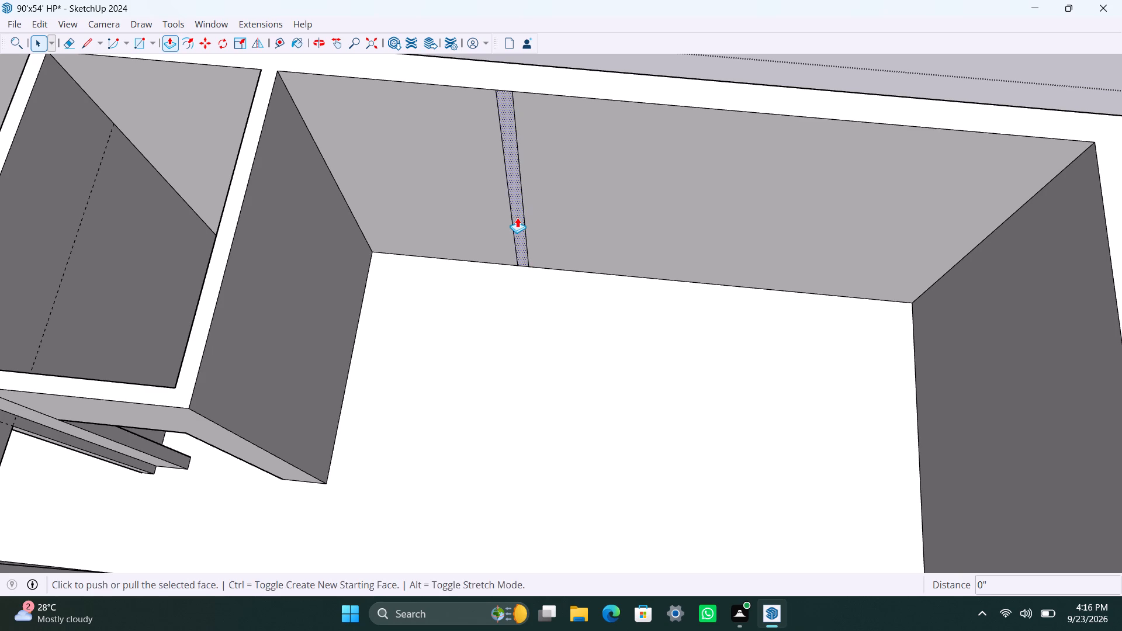
left_click_drag(517, 217, 258, 441)
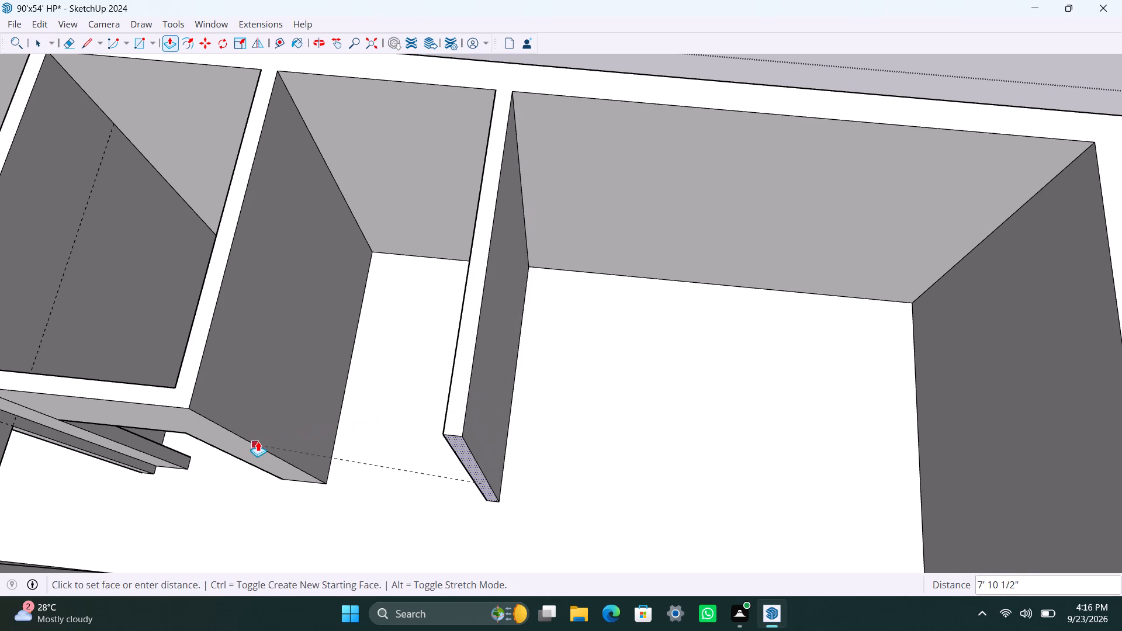
left_click_drag(258, 441, 256, 443)
key("space")
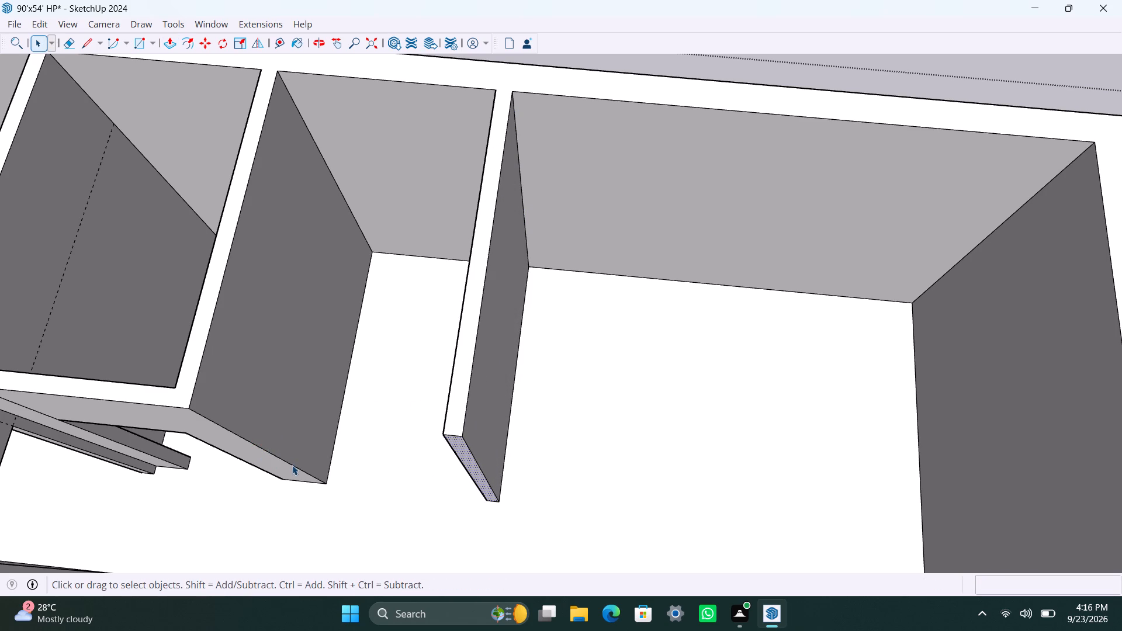
Copy the small room's outer vertical corner edge 4.5" along its partition face, back towards the outer wall.
left_click(292, 465)
key("m")
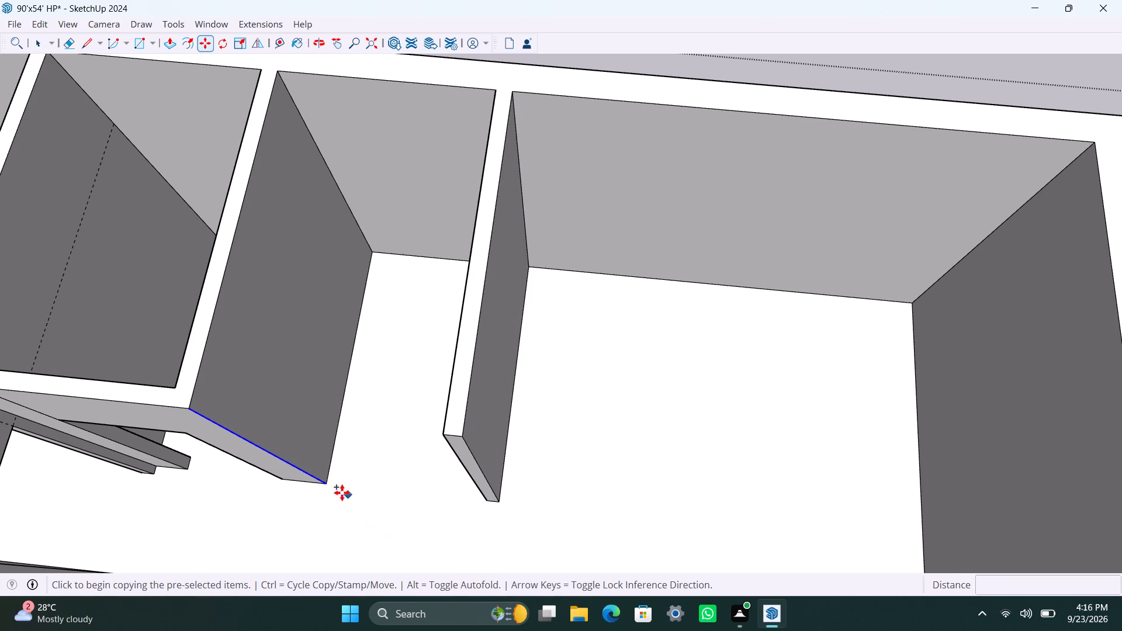
left_click(330, 484)
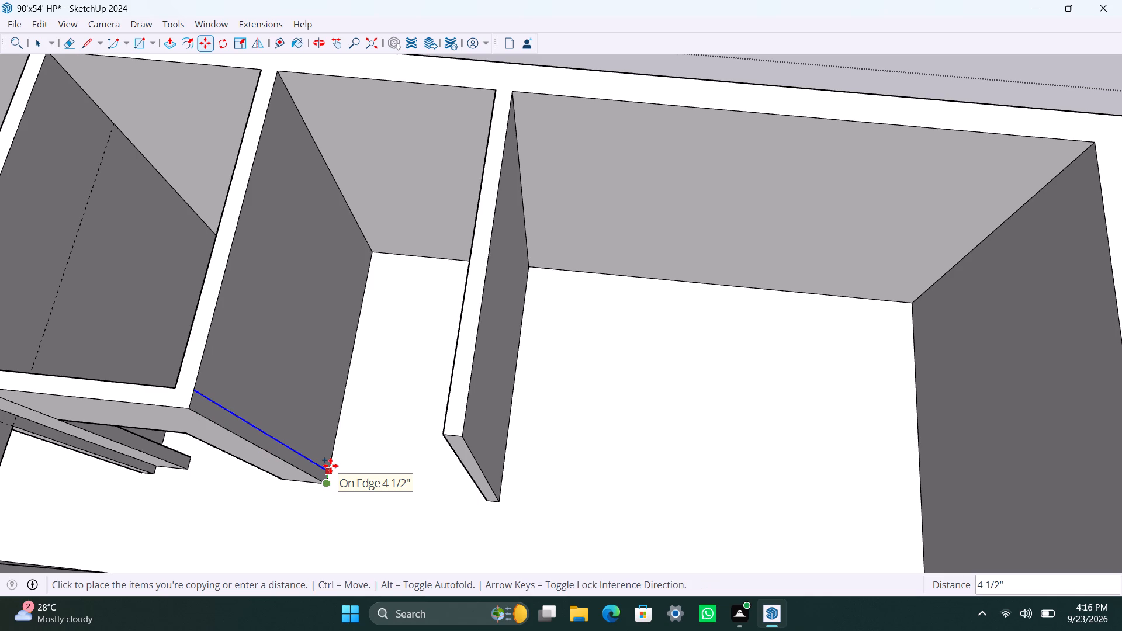
type("4.5\"")
key("Return")
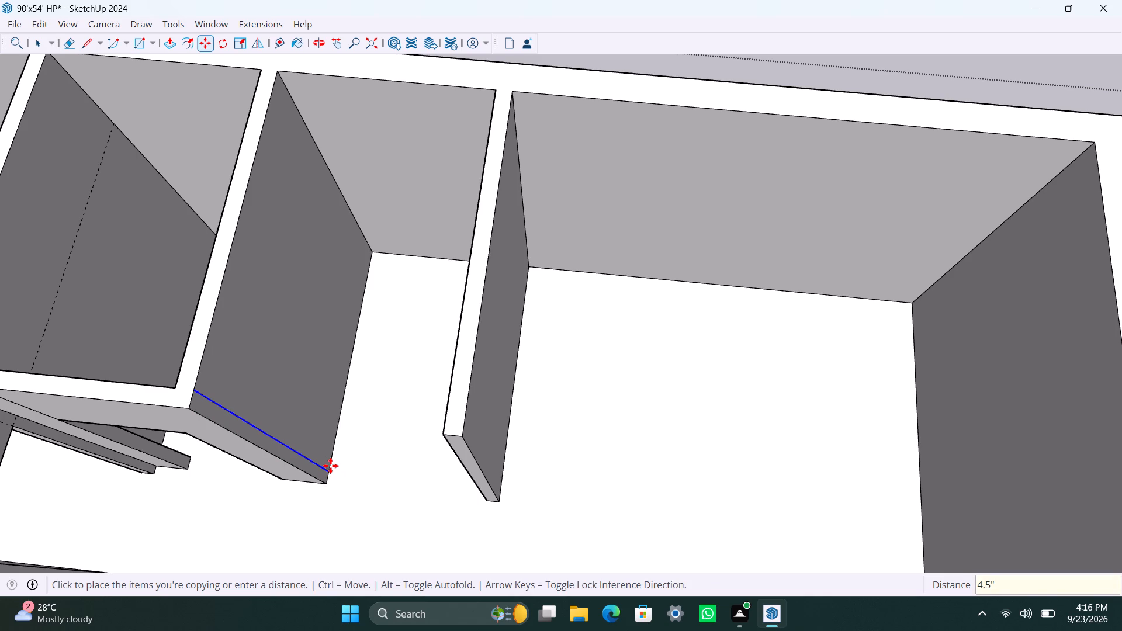
key("space")
Push/Pull the 4.5" strip at the small room's corner out 1' towards the parallel new partition.
scroll(232, 419, "up", 2)
left_click(232, 419)
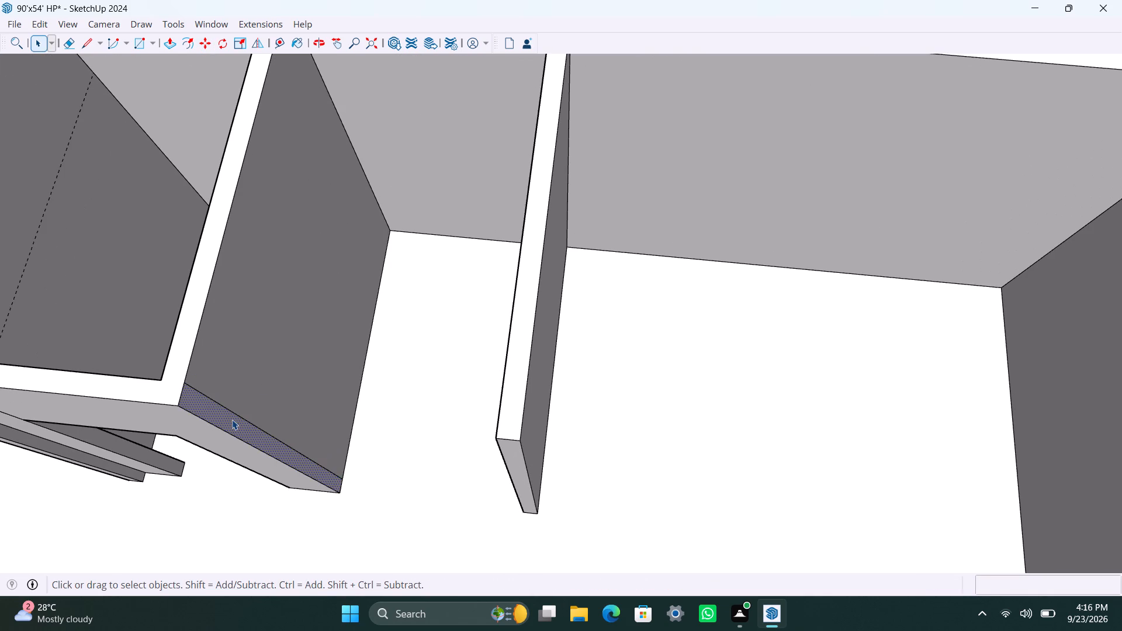
key("p")
left_click(231, 419)
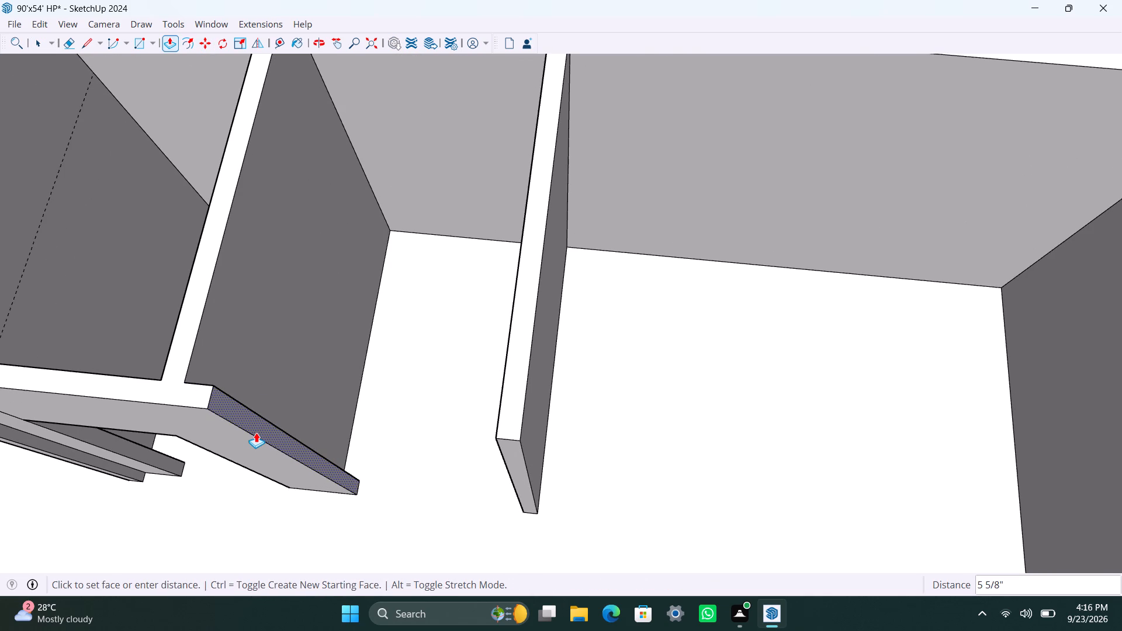
type("1'")
key("Return")
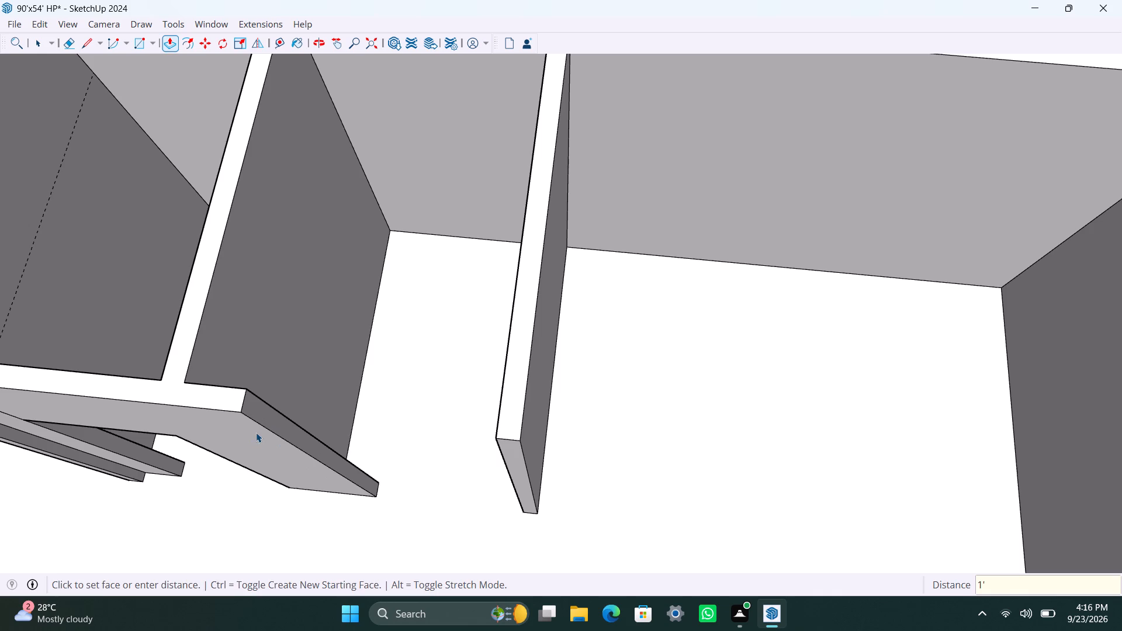
key("space")
Copy the vertical end edge of the new partition 4.5" along its face on the small room's side.
scroll(271, 436, "down", 4)
middle_click_drag(333, 429, 619, 401)
scroll(609, 422, "down", 3)
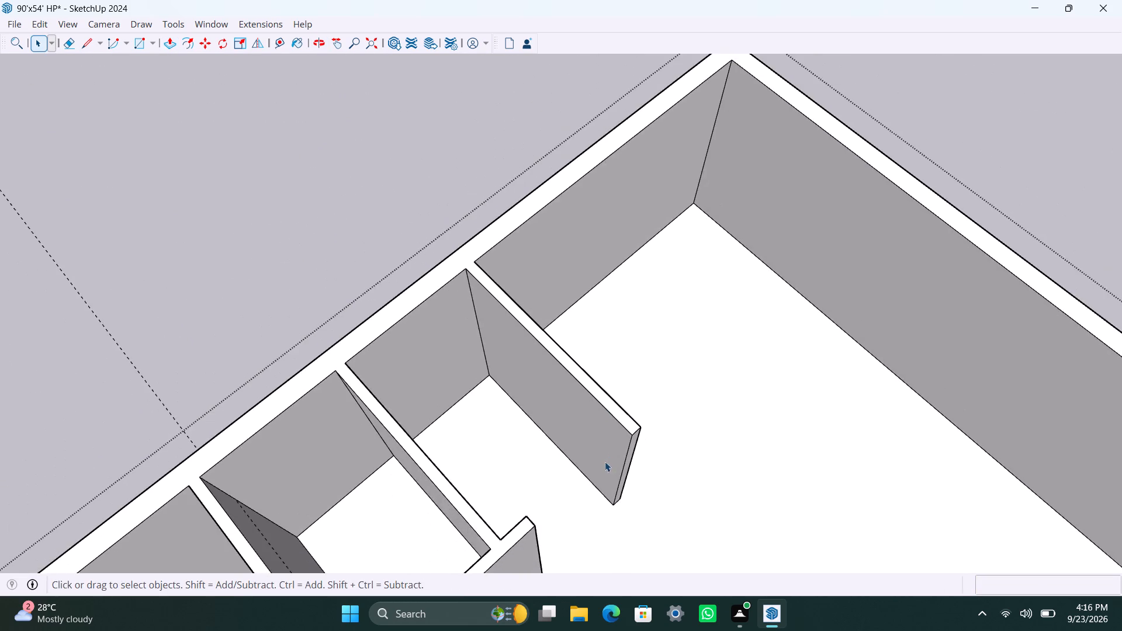
middle_click_drag(605, 462, 624, 264)
scroll(639, 335, "up", 3)
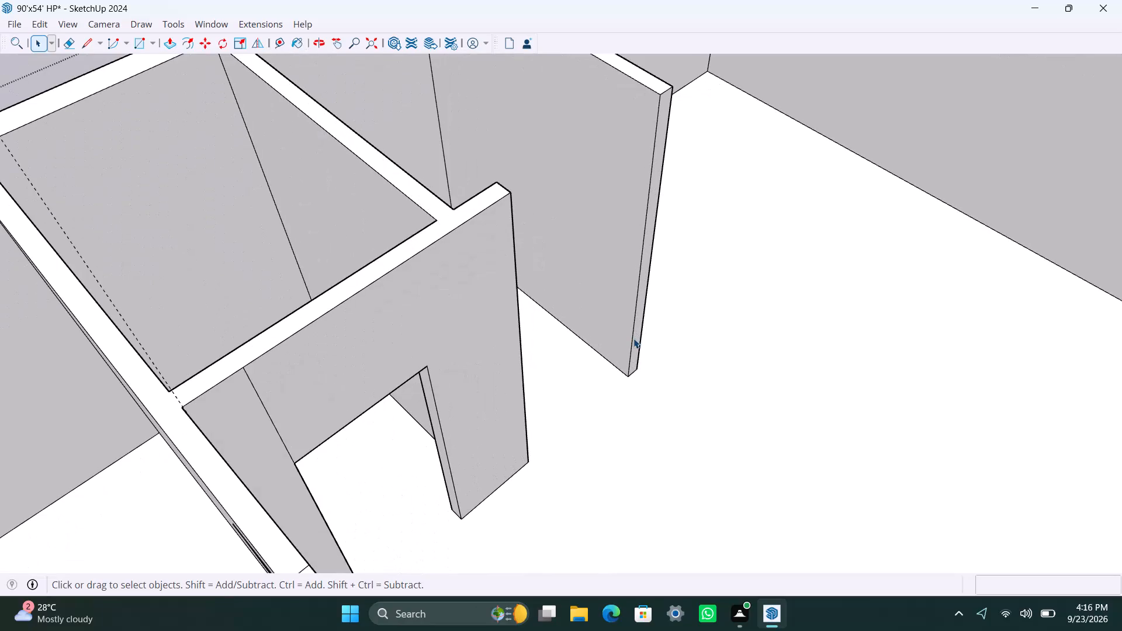
left_click(633, 338)
key("m")
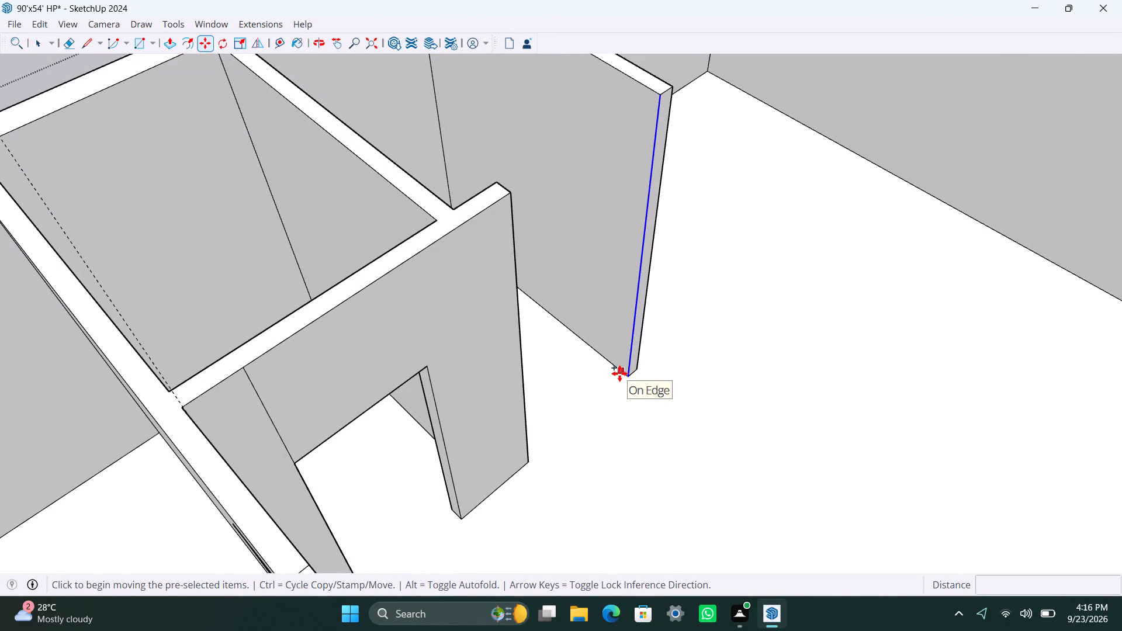
left_click(626, 373)
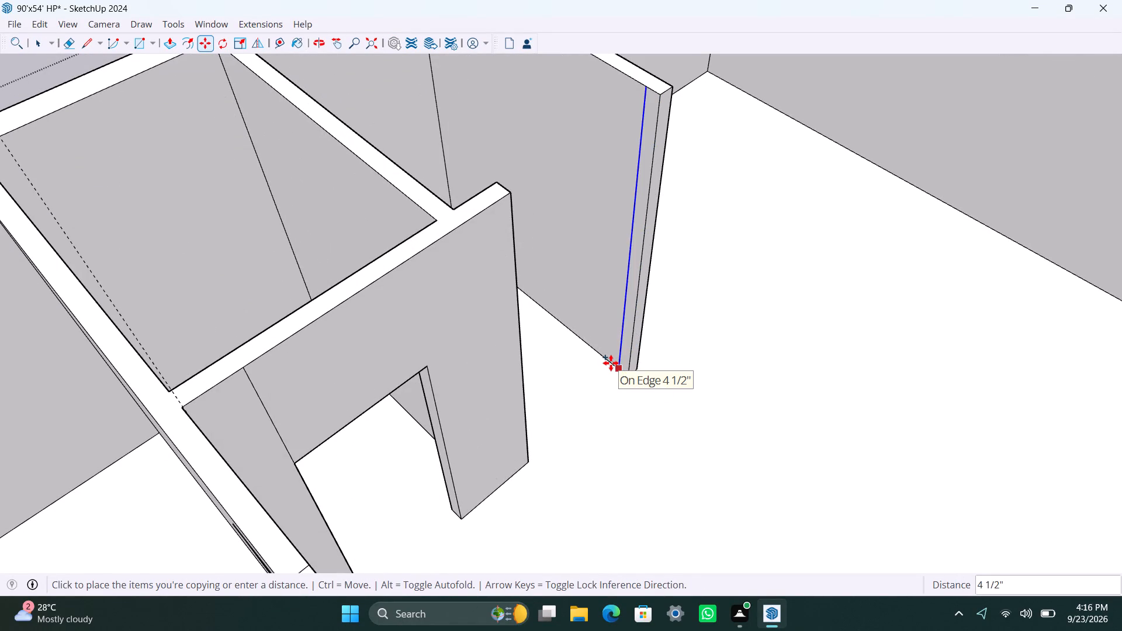
type("4.5\"")
key("Return")
key("space")
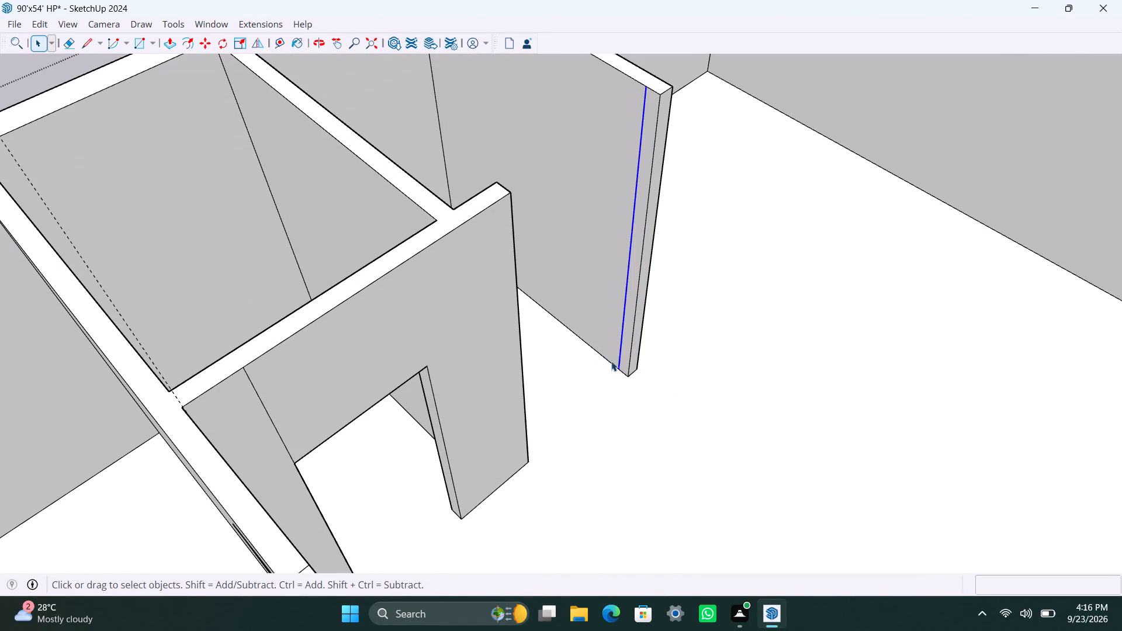
Push/Pull the 4.5" strip at the new partition's end out 1' towards the small room.
left_click(628, 334)
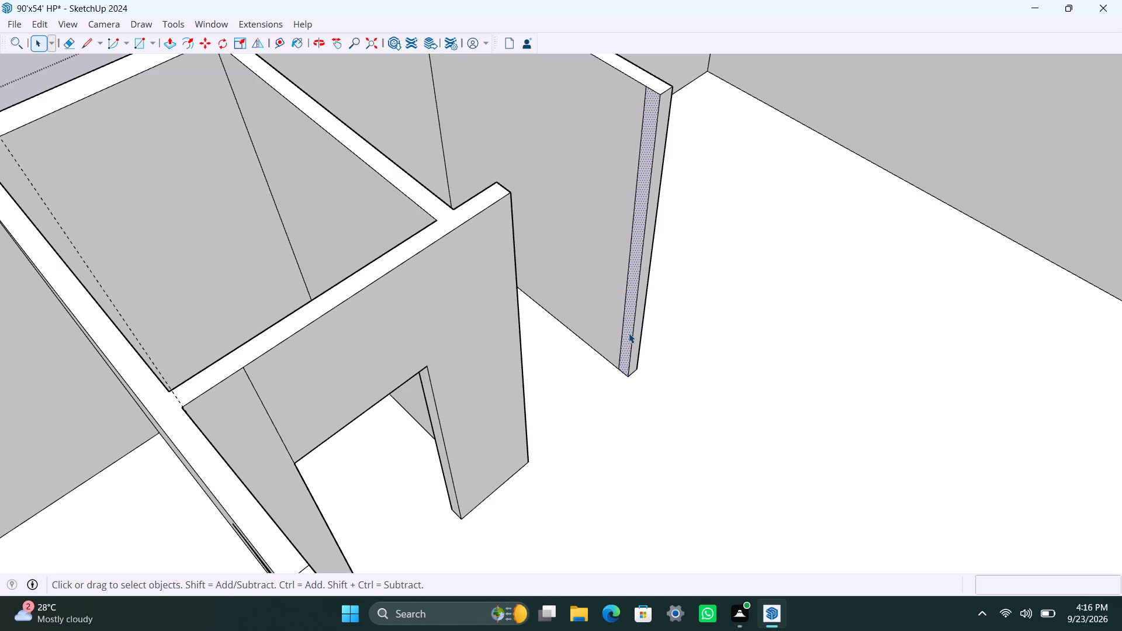
key("p")
left_click(629, 333)
type("1'")
key("Return")
key("space")
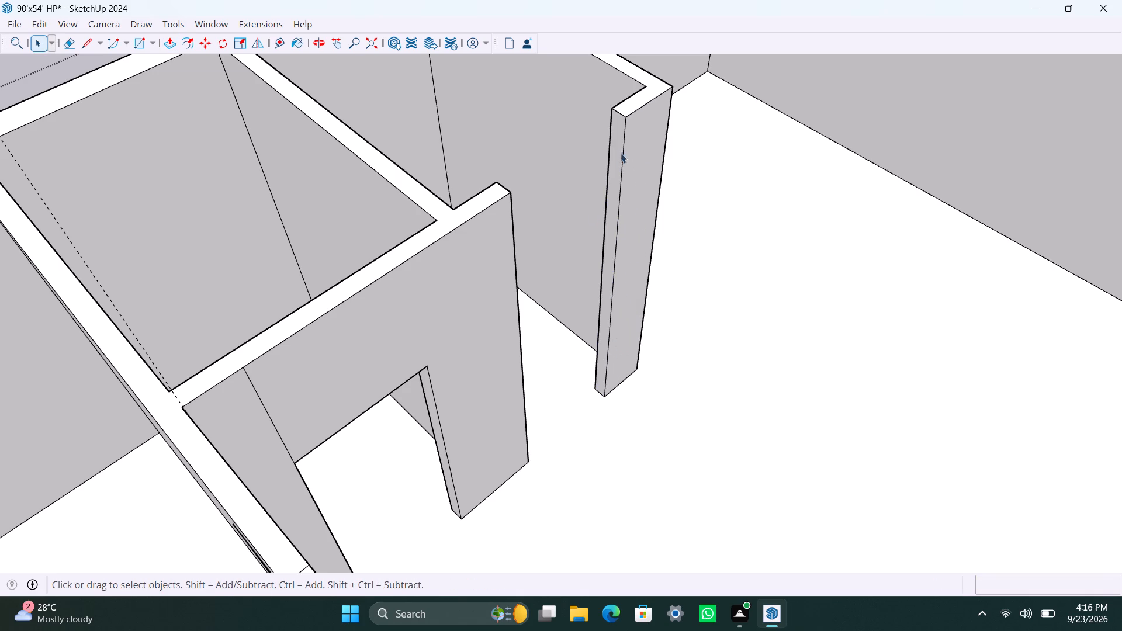
Copy the top edge of the new 1' stub's end face 3' down.
left_click(617, 112)
key("m")
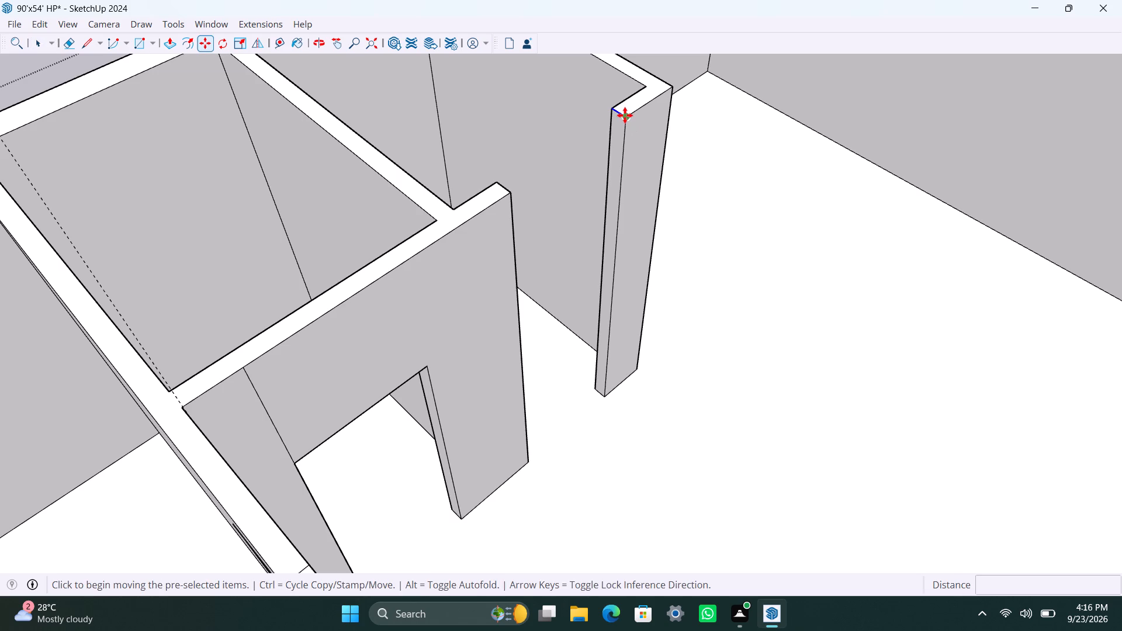
left_click_drag(625, 115, 625, 129)
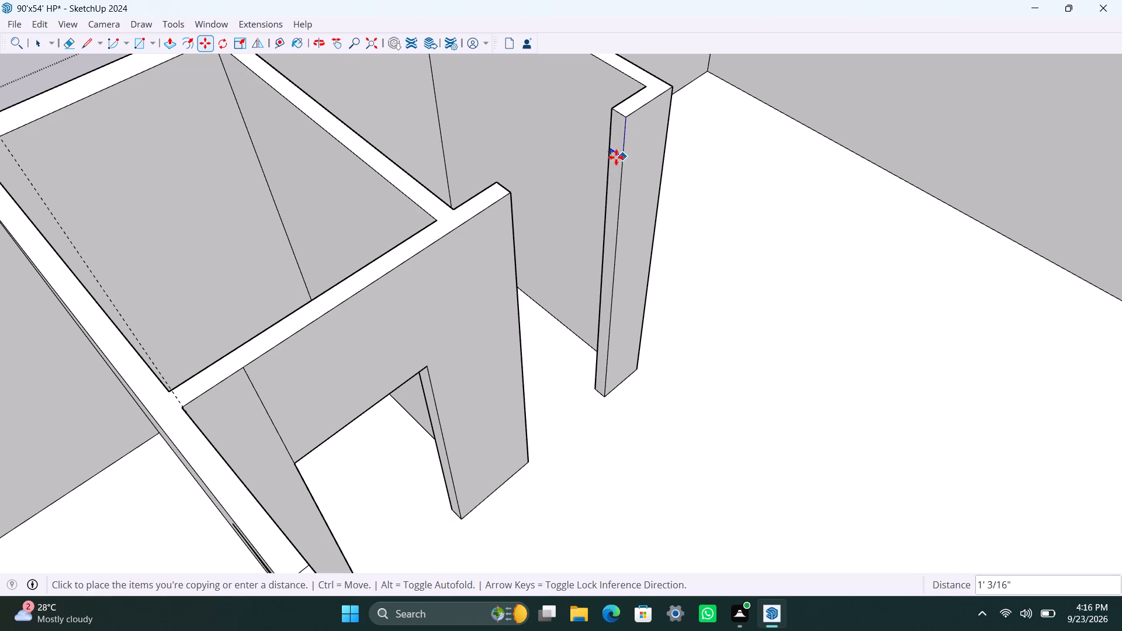
type("3'")
key("Return")
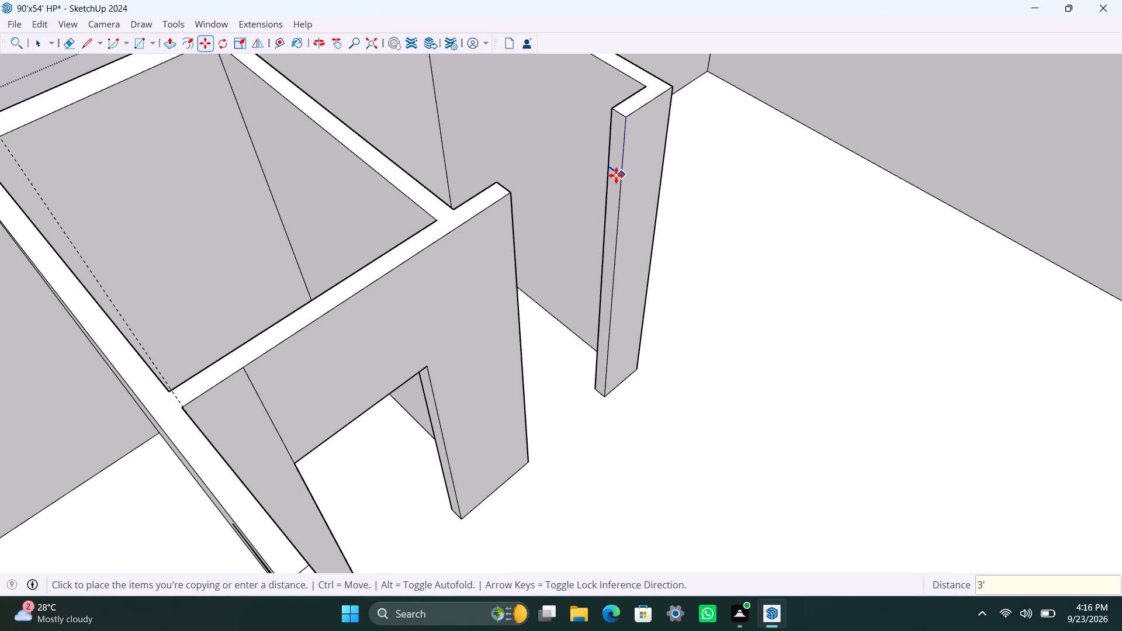
key("space")
Push/Pull the upper 3' of the stub's end face across to the opposite stub to form the door lintel.
left_click(616, 176)
key("p")
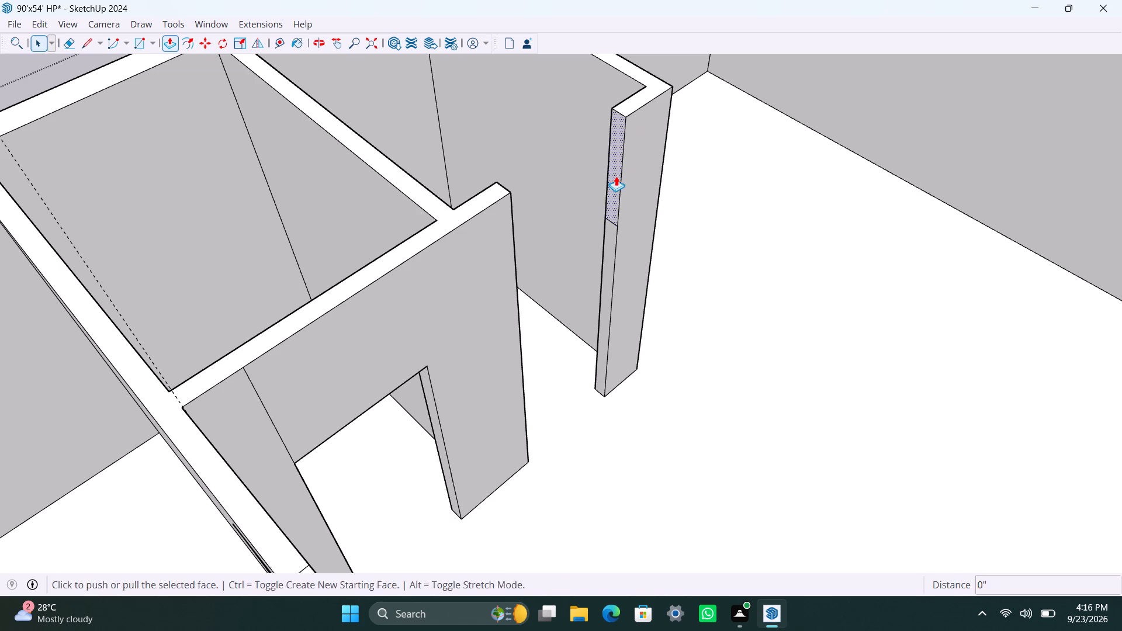
left_click_drag(616, 176, 495, 250)
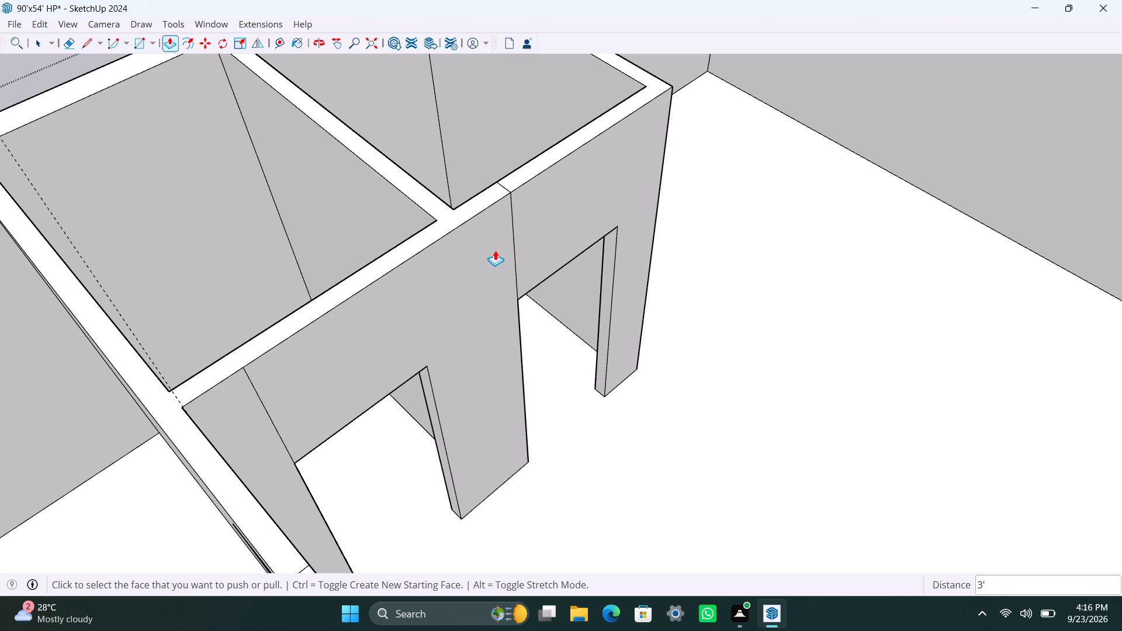
Save the model.
key("ctrl+s")
key("space")
Copy the vertical edge at the large room's far outer corner 11'1.5" along the long outer wall.
scroll(505, 254, "down", 10)
middle_click_drag(614, 279, 383, 268)
scroll(545, 294, "down", 3)
middle_click_drag(605, 306, 503, 325)
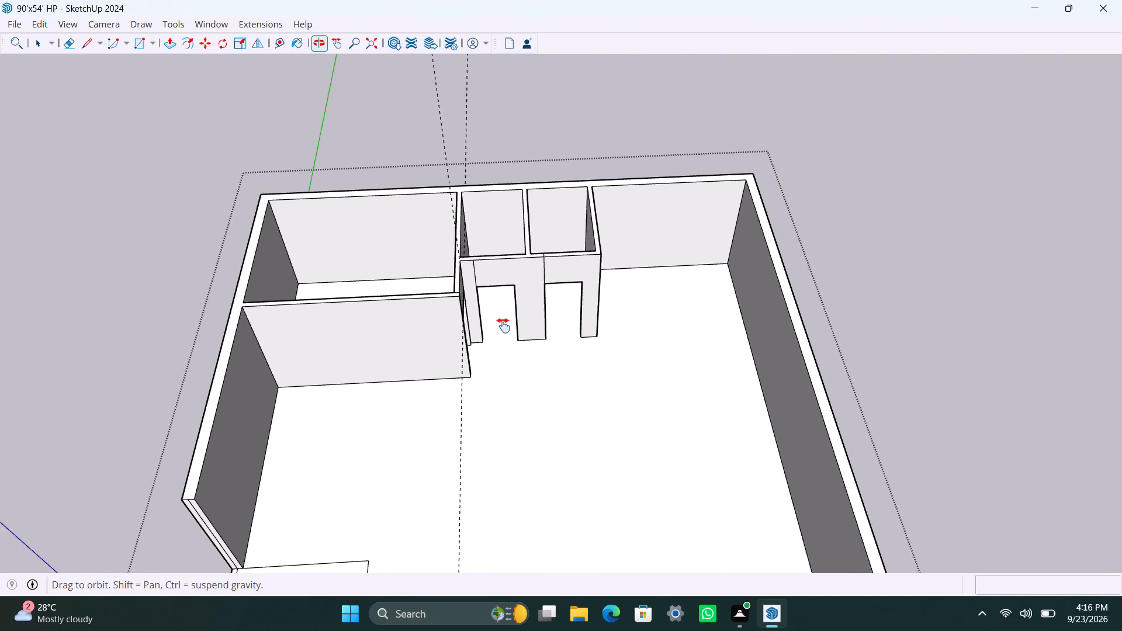
middle_click_drag(503, 325, 495, 327)
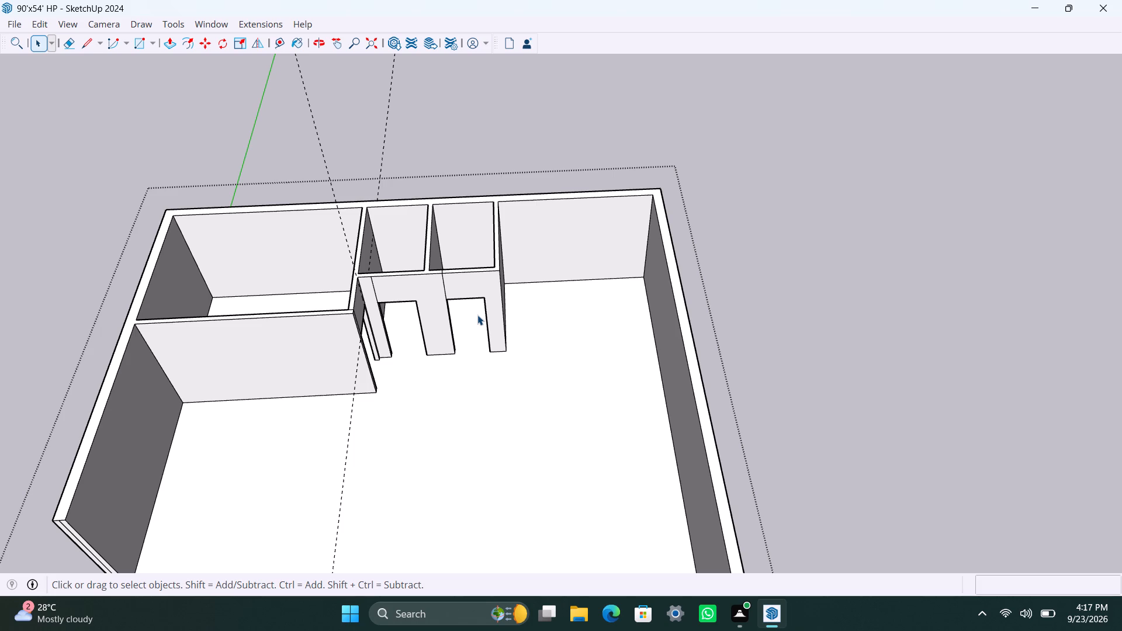
scroll(584, 304, "up", 2)
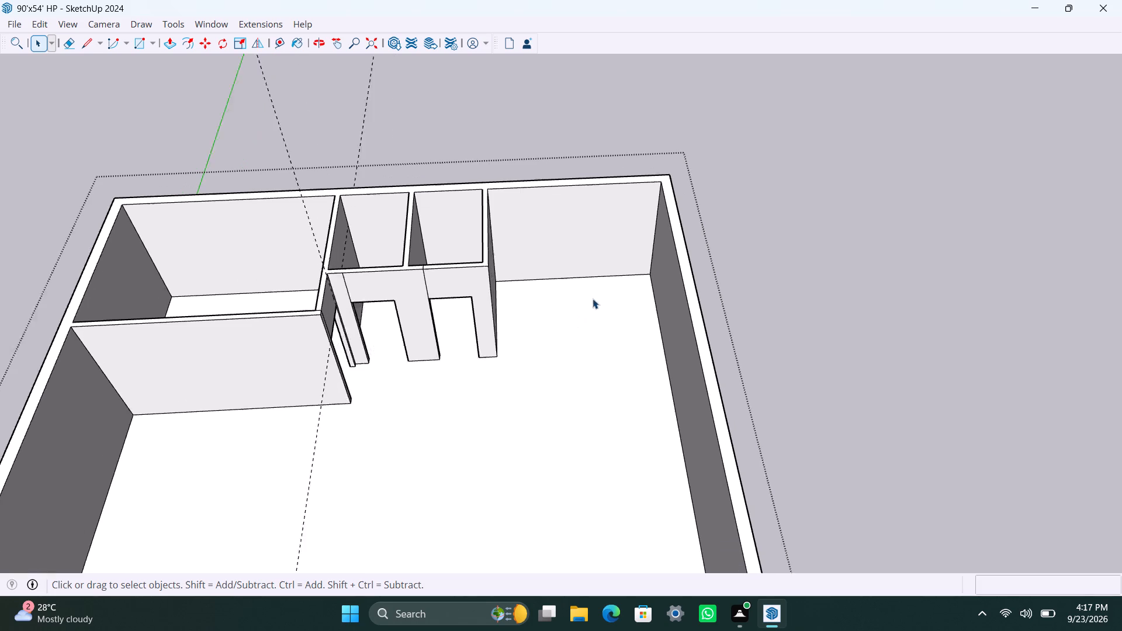
scroll(626, 289, "up", 1)
left_click(664, 240)
key("m")
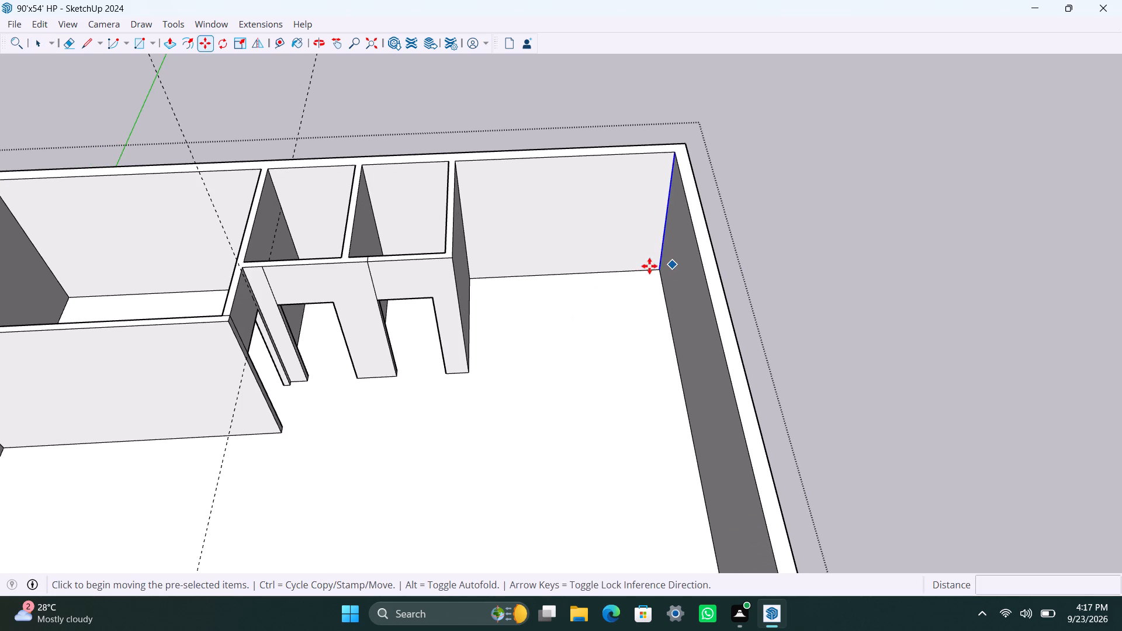
left_click_drag(660, 265, 660, 272)
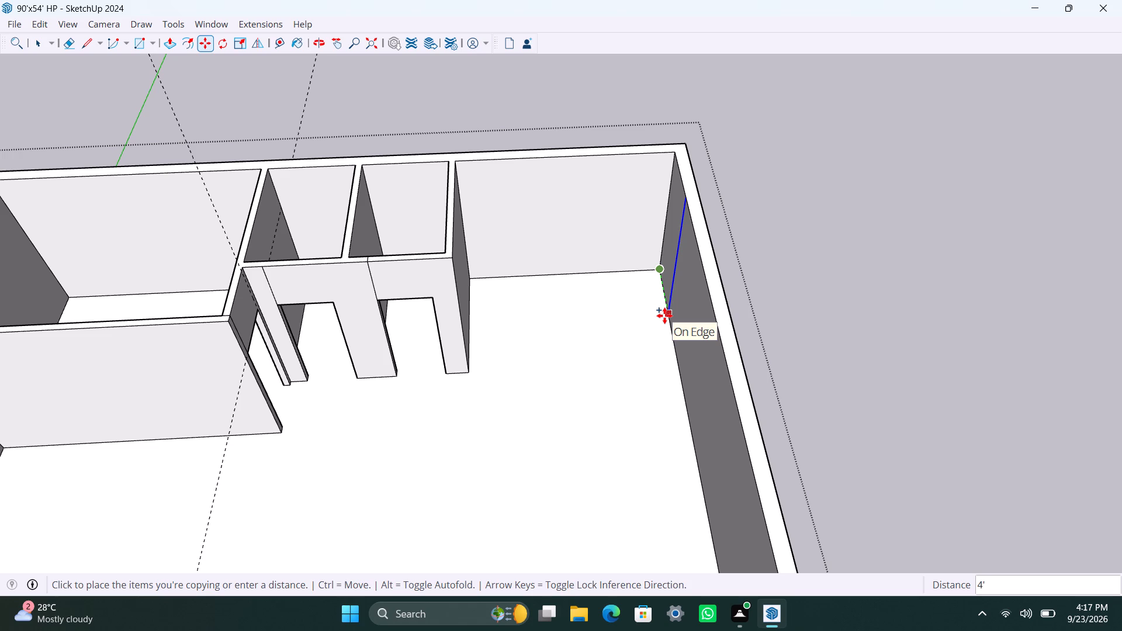
type("11")
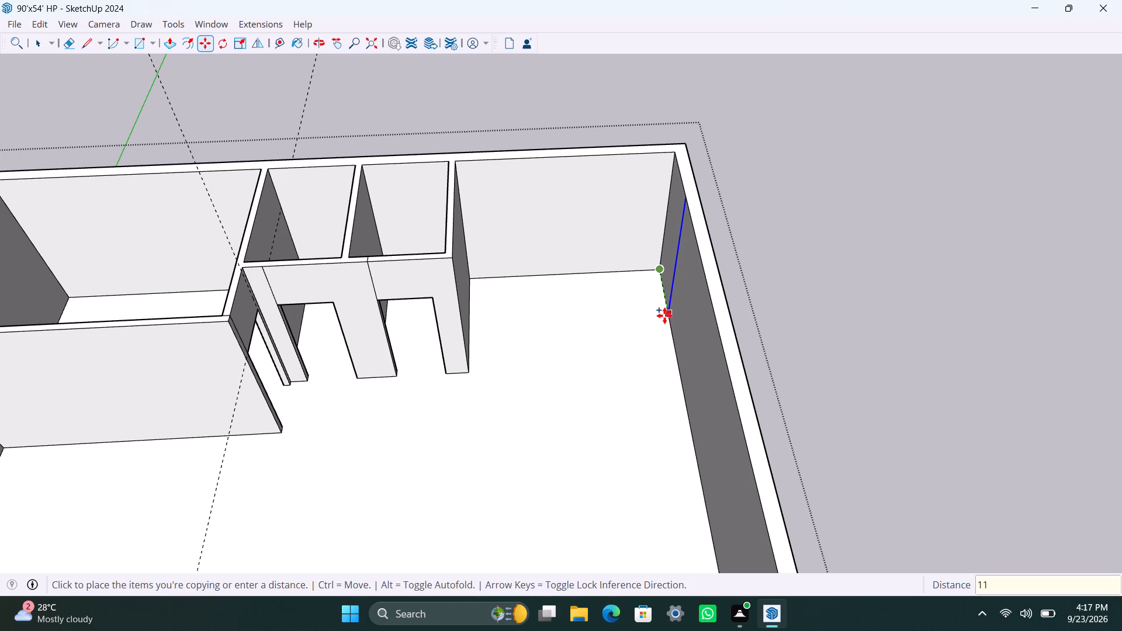
type("'1.5\"")
key("Return")
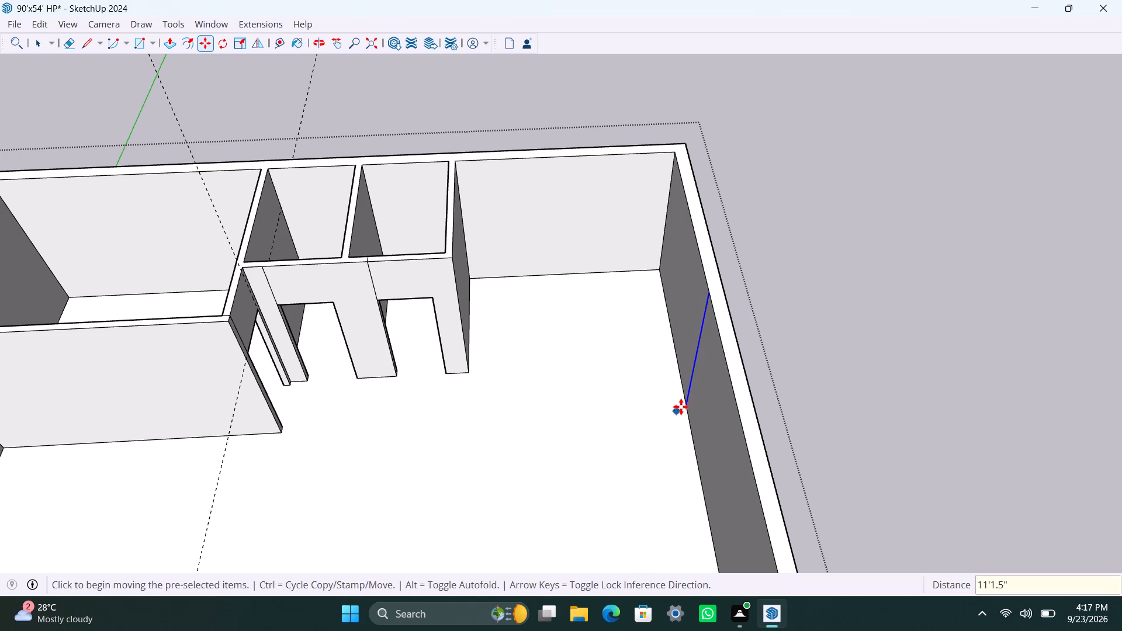
Copy the new vertical line on the long outer wall another 4.5" along, away from the corner.
left_click(682, 398)
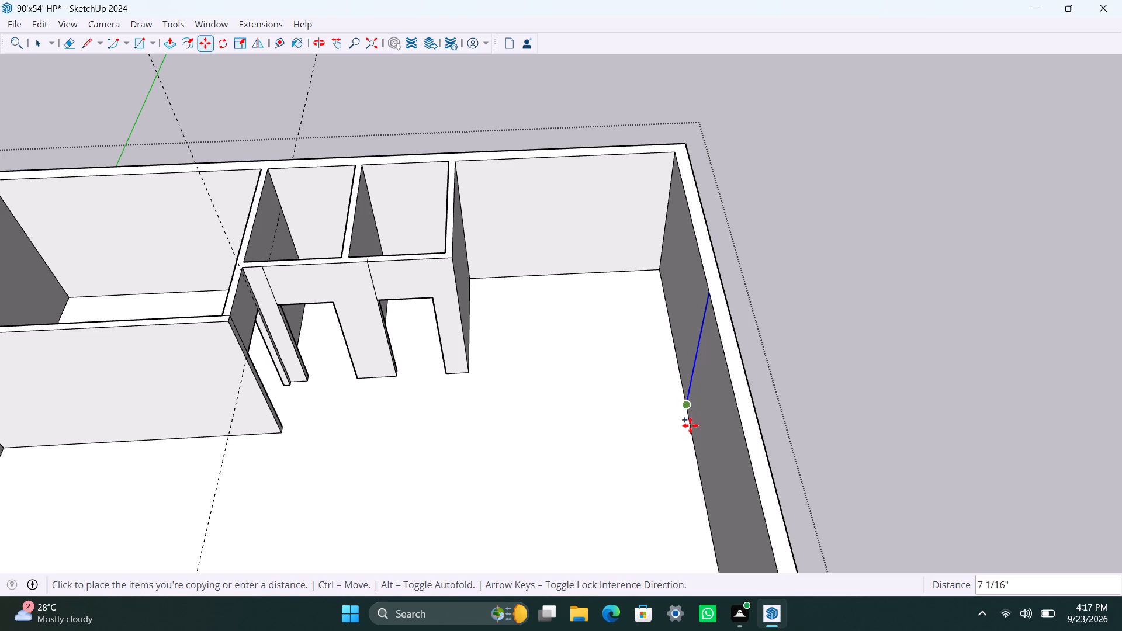
type("4.5\"")
key("Return")
Push/Pull the 4.5" strip on the long outer wall 12'10.5" into the large room, level with the small rooms' front wall.
scroll(690, 424, "up", 2)
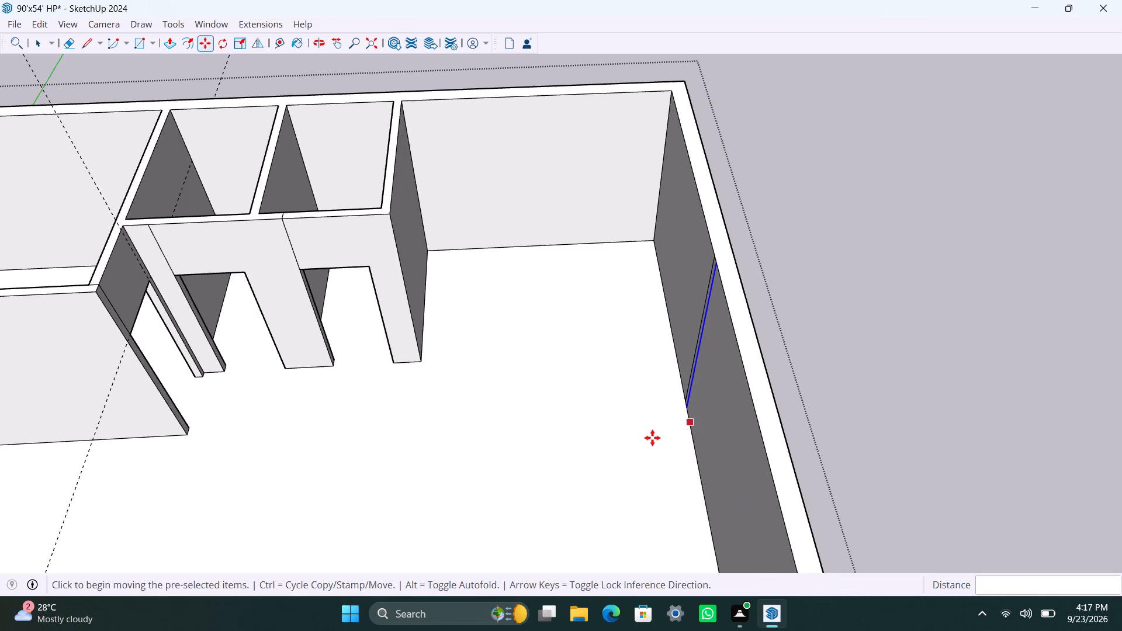
middle_click_drag(643, 440, 839, 425)
key("space")
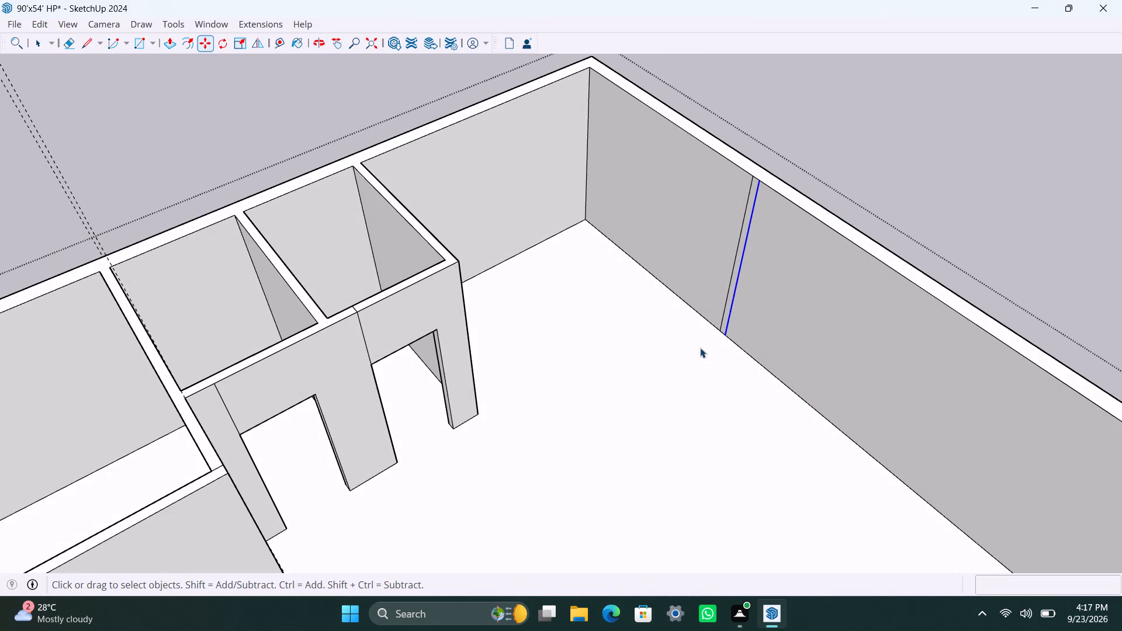
scroll(722, 322, "up", 5)
left_click(726, 315)
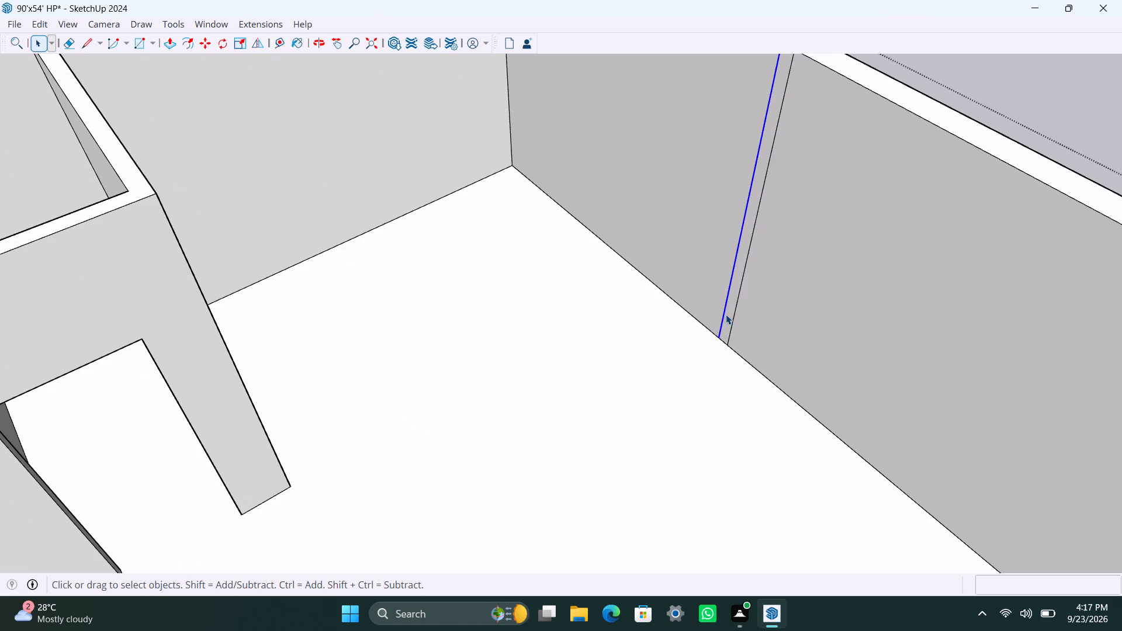
left_click(729, 318)
key("p")
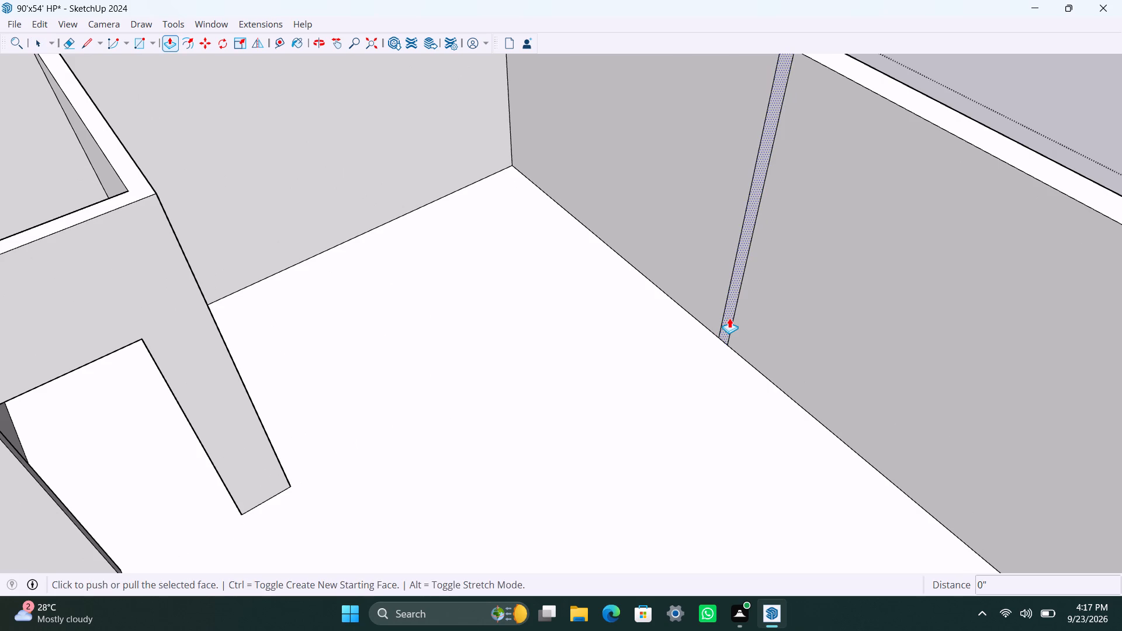
left_click_drag(729, 318, 287, 462)
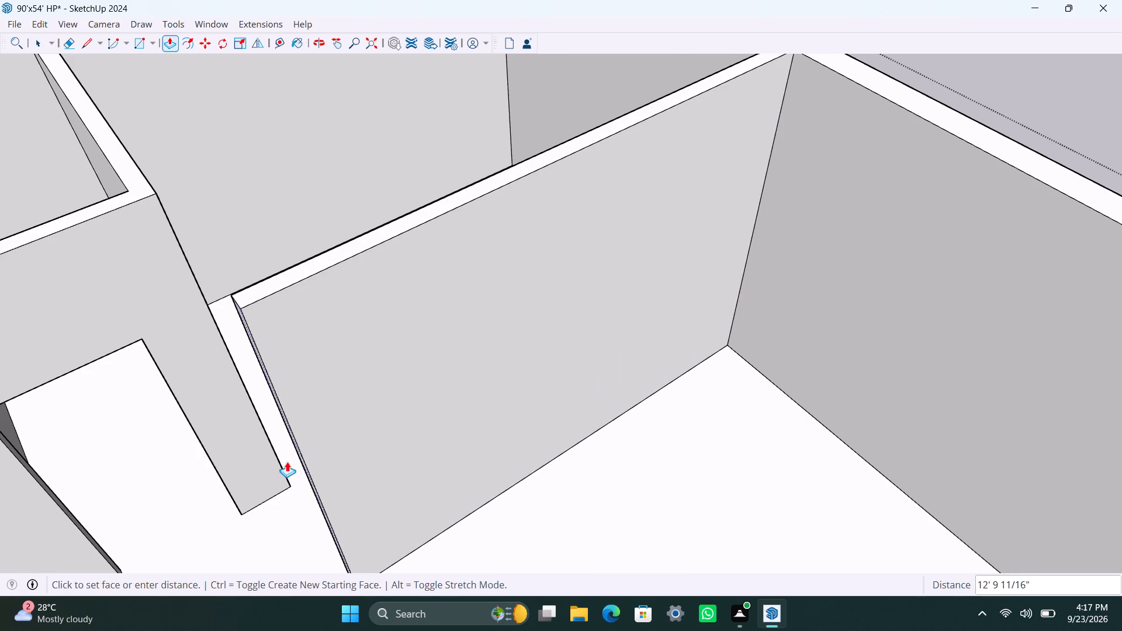
left_click_drag(287, 462, 279, 456)
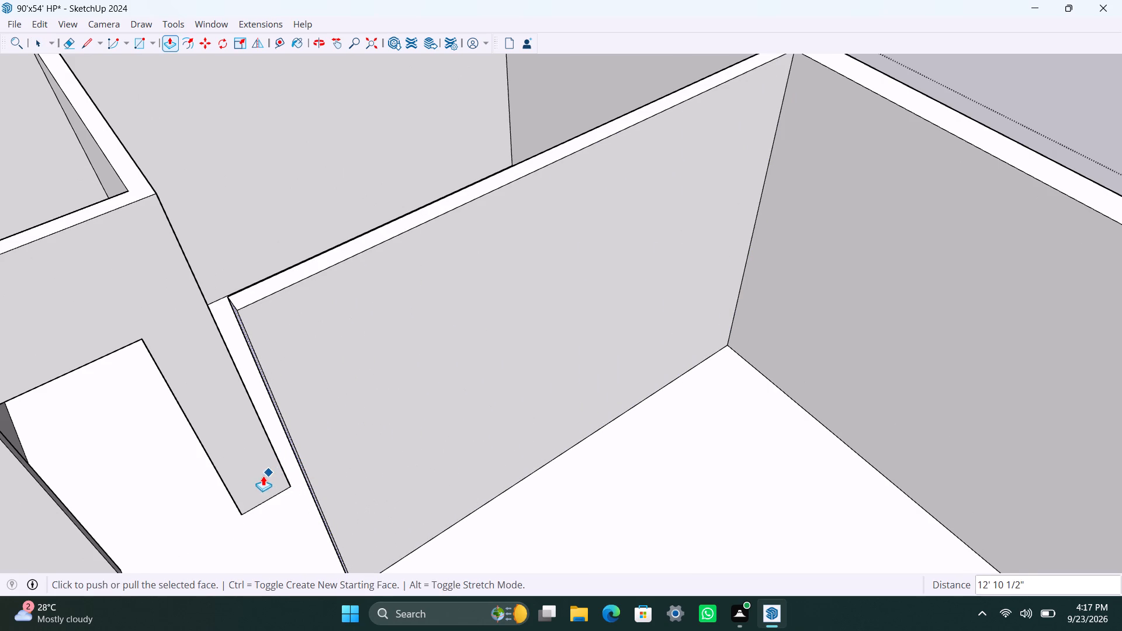
Extend the free end of the new partition another 4.5" with Push/Pull.
scroll(262, 480, "down", 3)
middle_click_drag(260, 485, 562, 444)
scroll(809, 493, "down", 3)
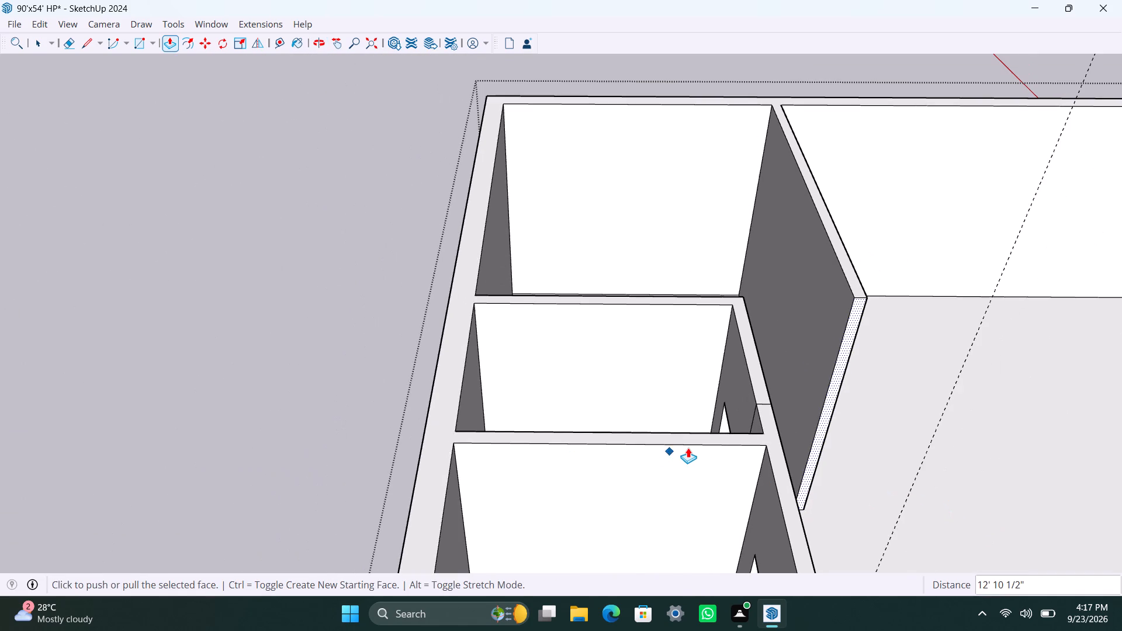
middle_click_drag(688, 446, 528, 339, "shift")
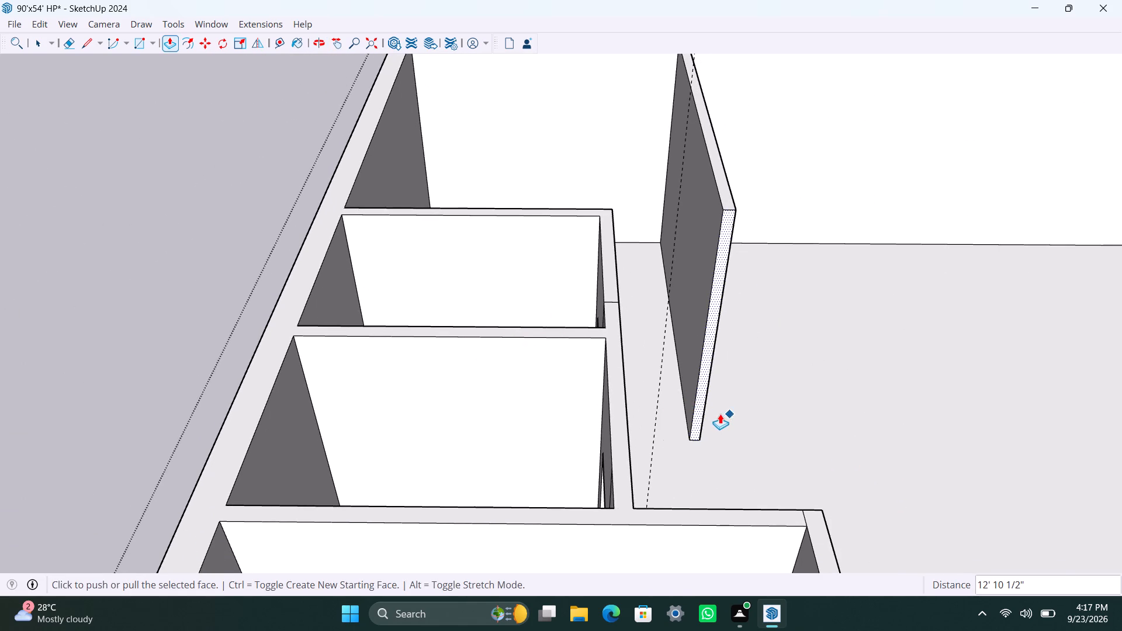
scroll(719, 412, "down", 3)
middle_click_drag(739, 419, 617, 398)
scroll(622, 393, "up", 5)
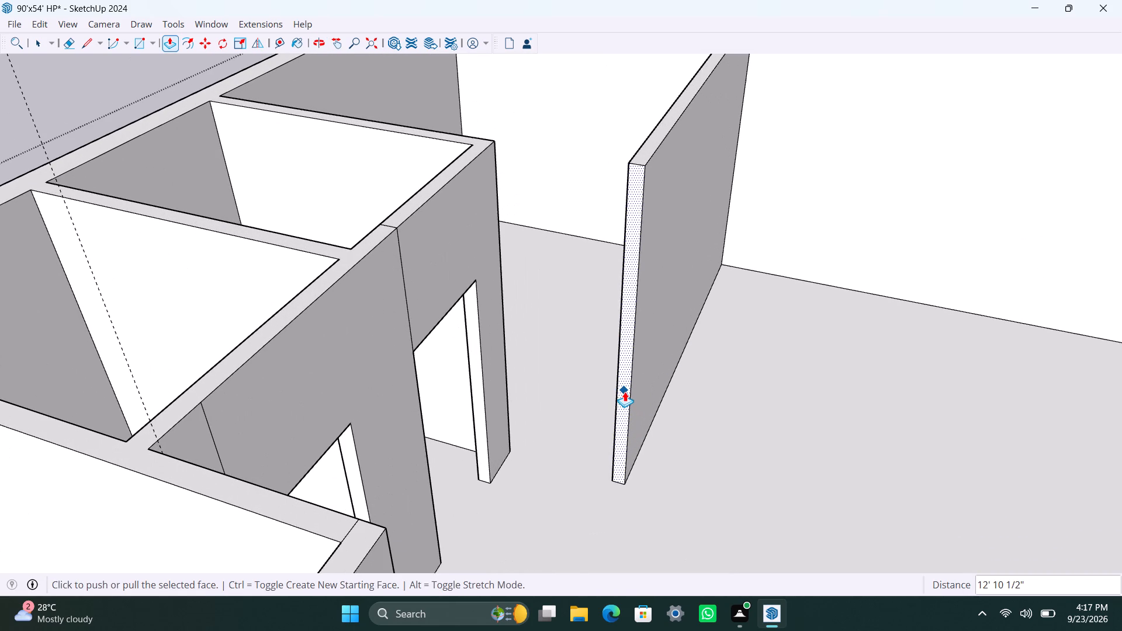
left_click(625, 391)
type("4.5\"")
key("Return")
key("space")
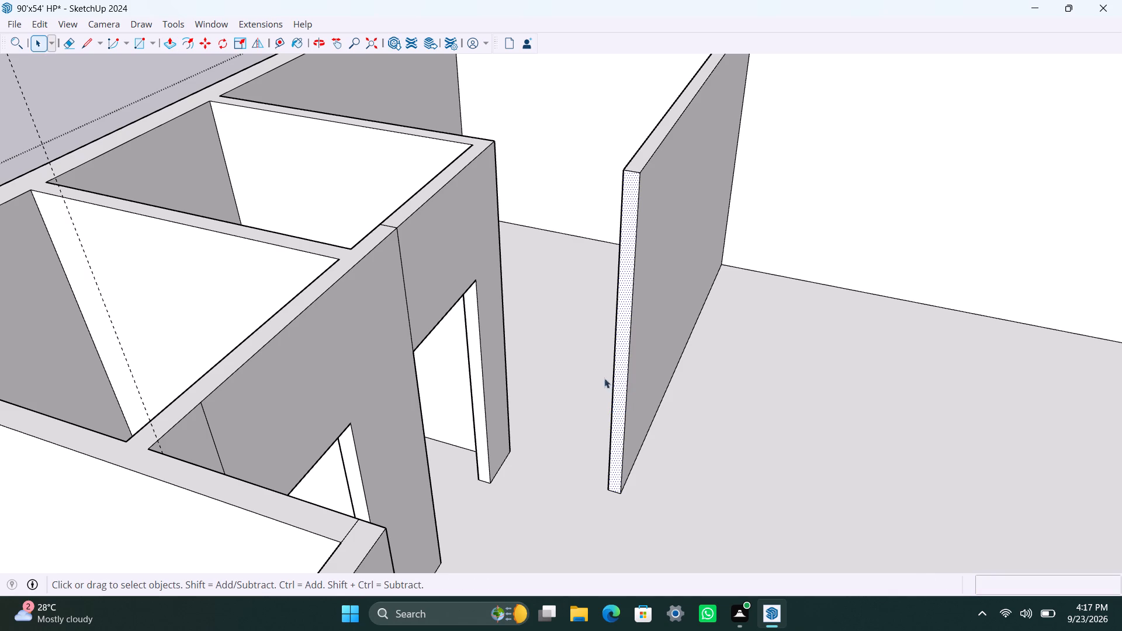
Copy the outer vertical edge of the small rooms' corner pier 4.5" inward along its front face.
scroll(500, 389, "up", 1)
middle_click_drag(493, 431, 304, 437)
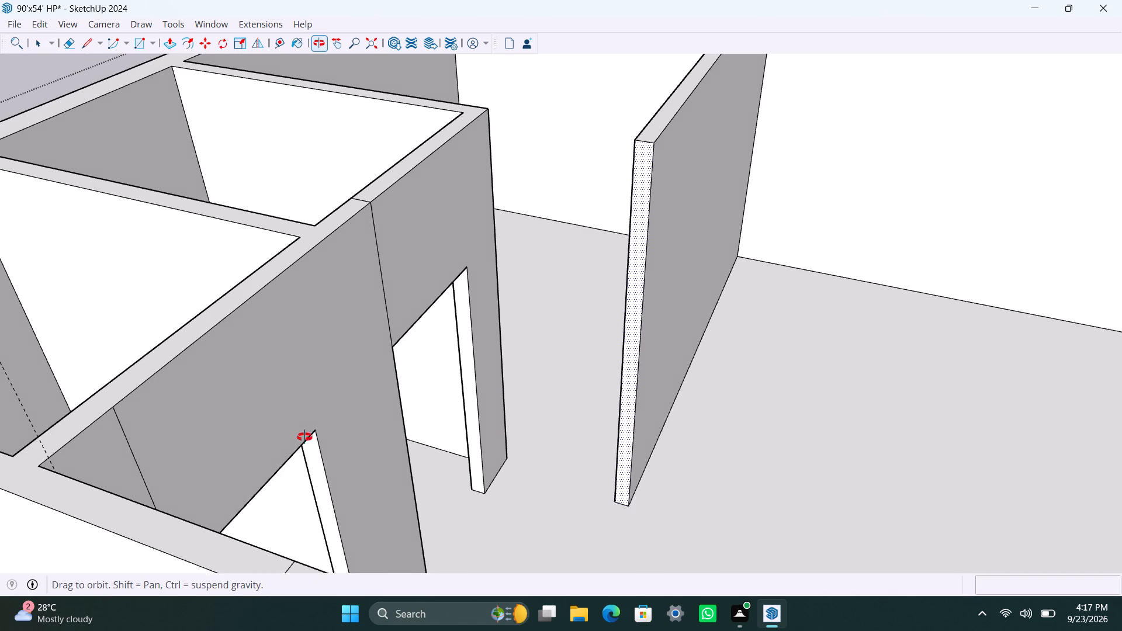
middle_click_drag(304, 437, 315, 441)
scroll(296, 400, "up", 4)
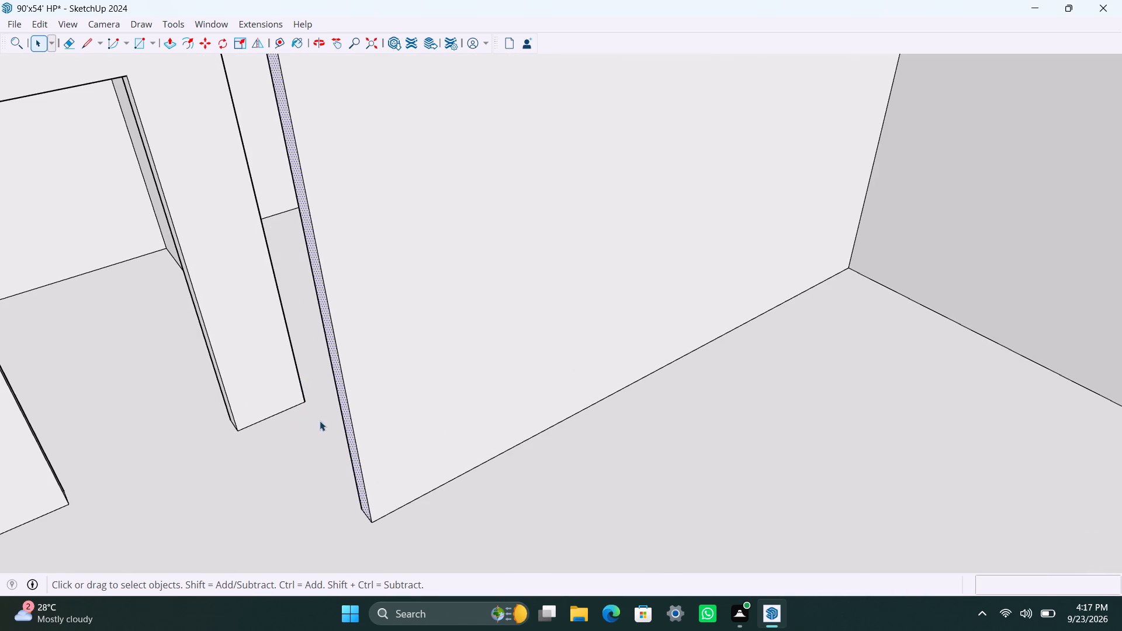
left_click(298, 384)
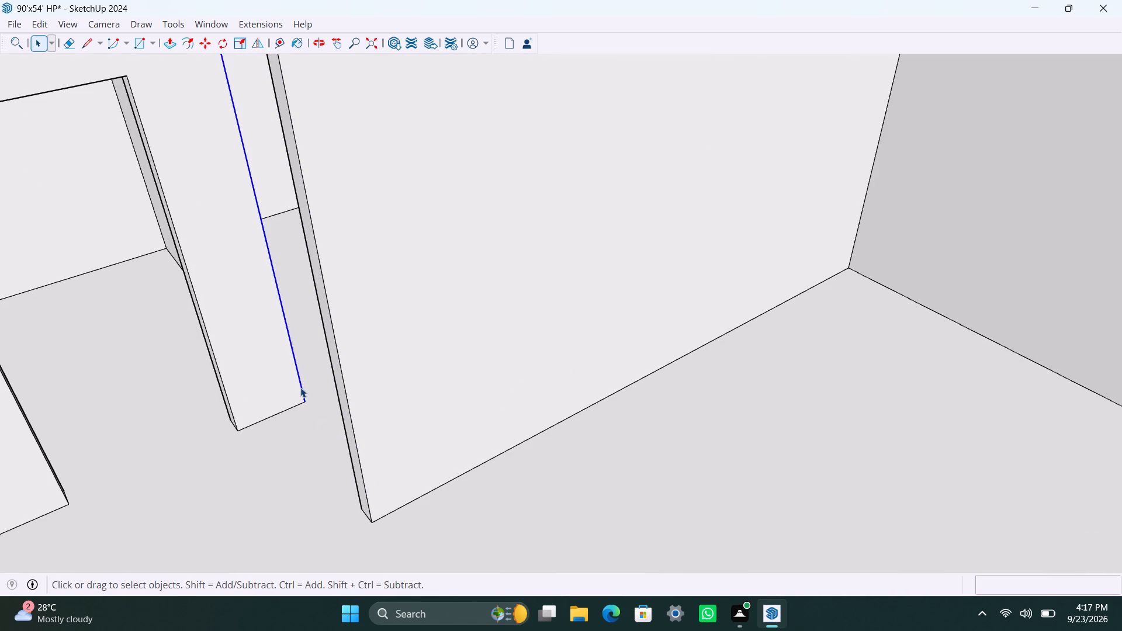
key("m")
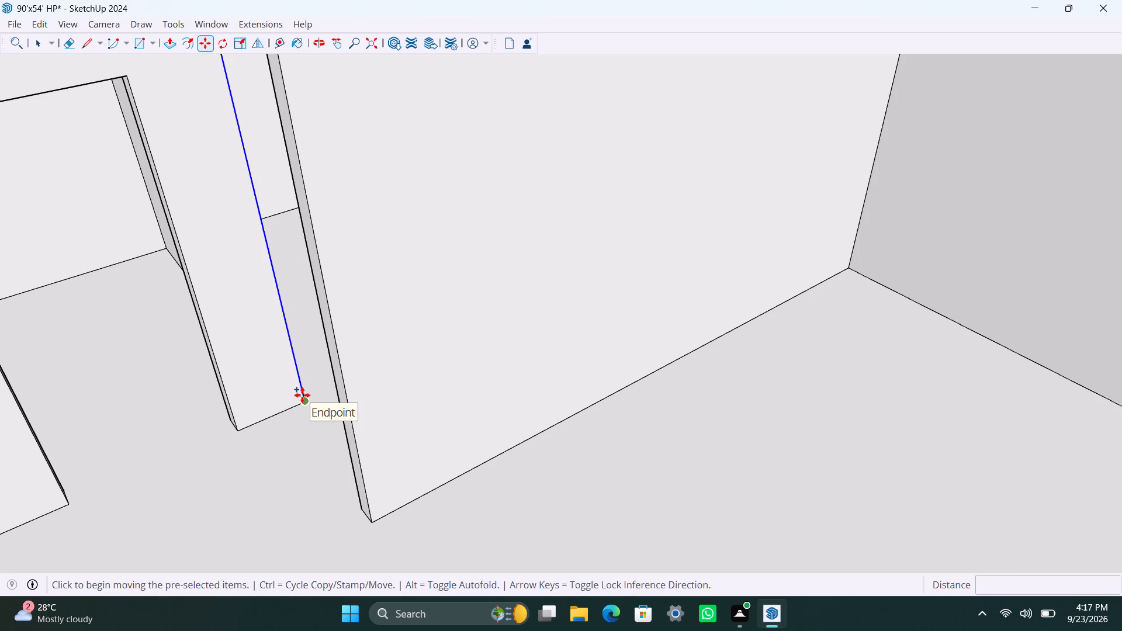
left_click(303, 397)
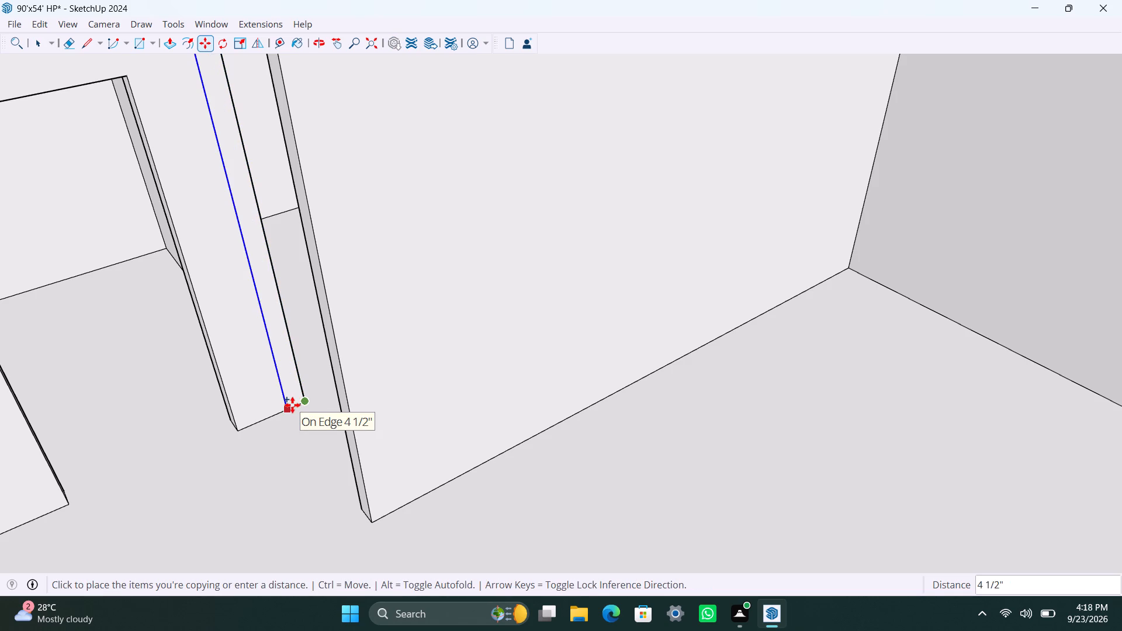
type("4.5\"")
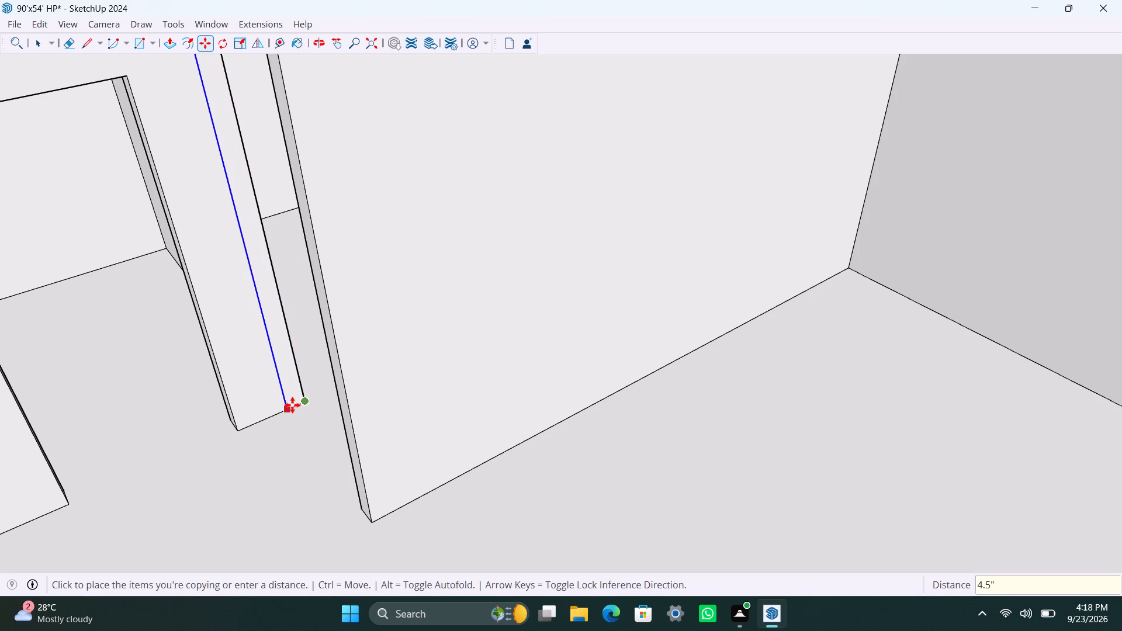
key("Return")
key("space")
Push/Pull the 4.5" strip on the corner pier out 3" as a door stub.
left_click(291, 389)
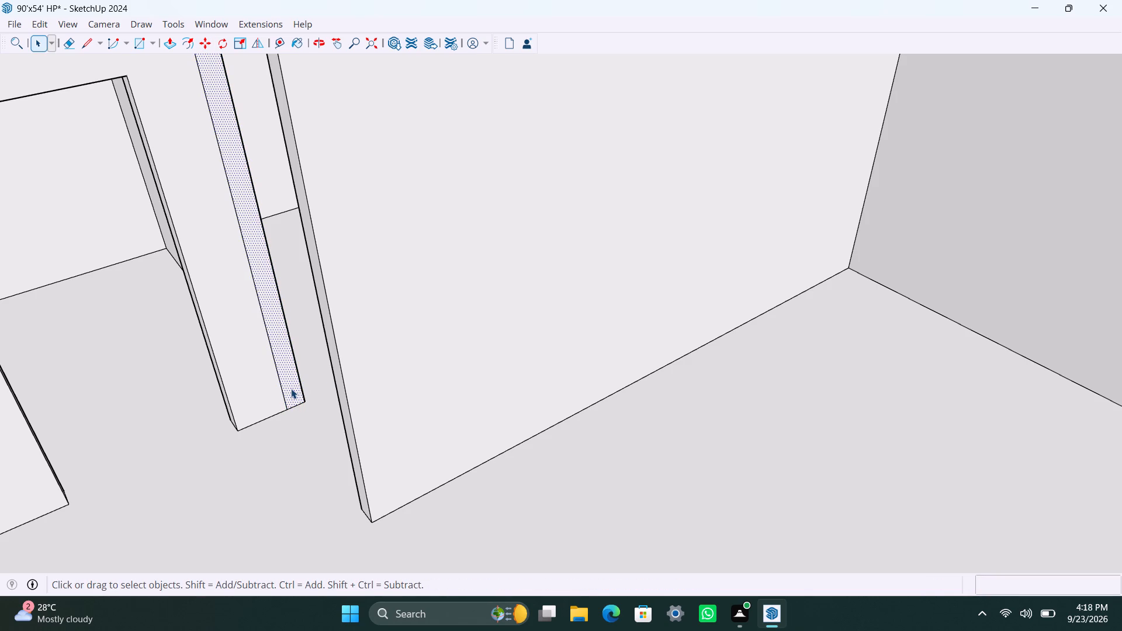
key("p")
left_click(291, 389)
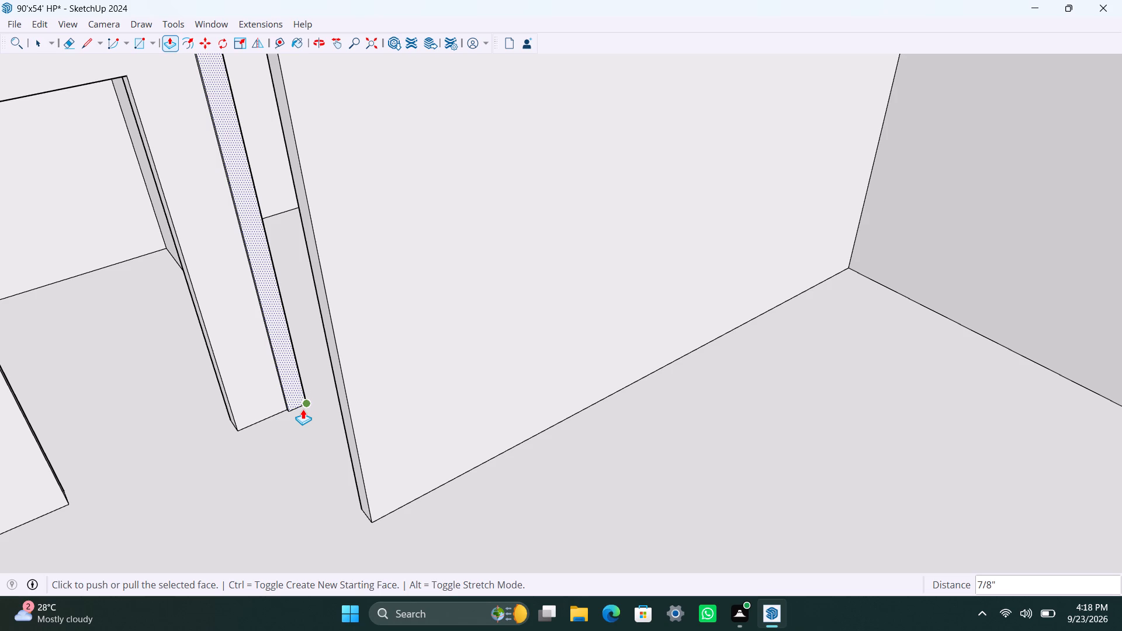
type("3\"")
key("Return")
key("space")
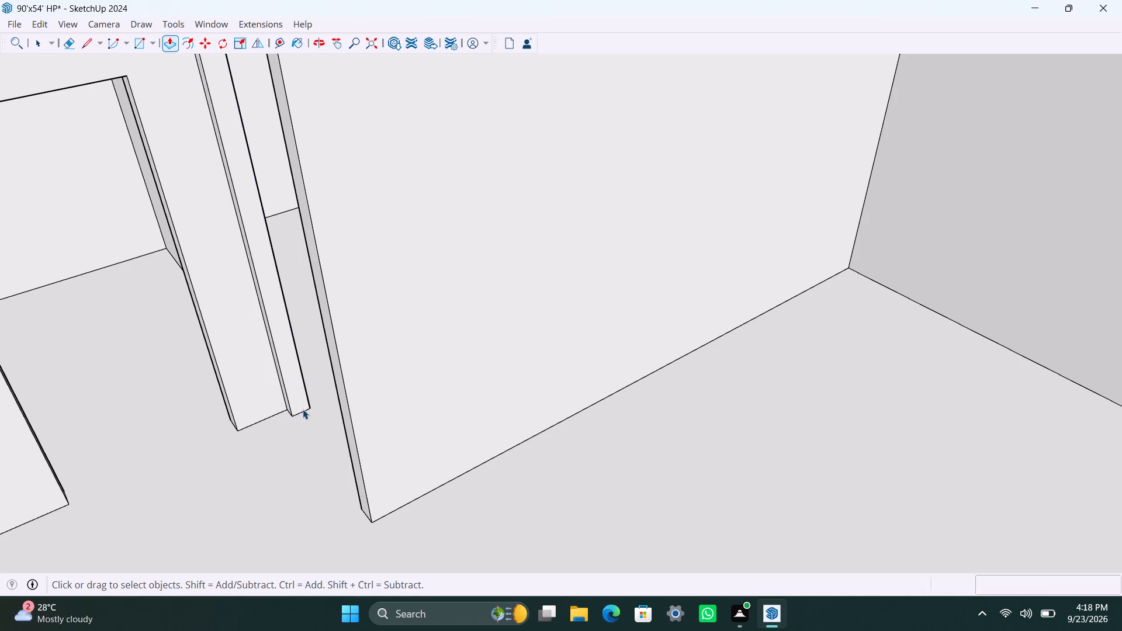
Copy the top edge of the 3" stub's end face 3' down to mark the lintel depth.
scroll(254, 325, "down", 5)
scroll(234, 96, "up", 1)
scroll(230, 133, "down", 2)
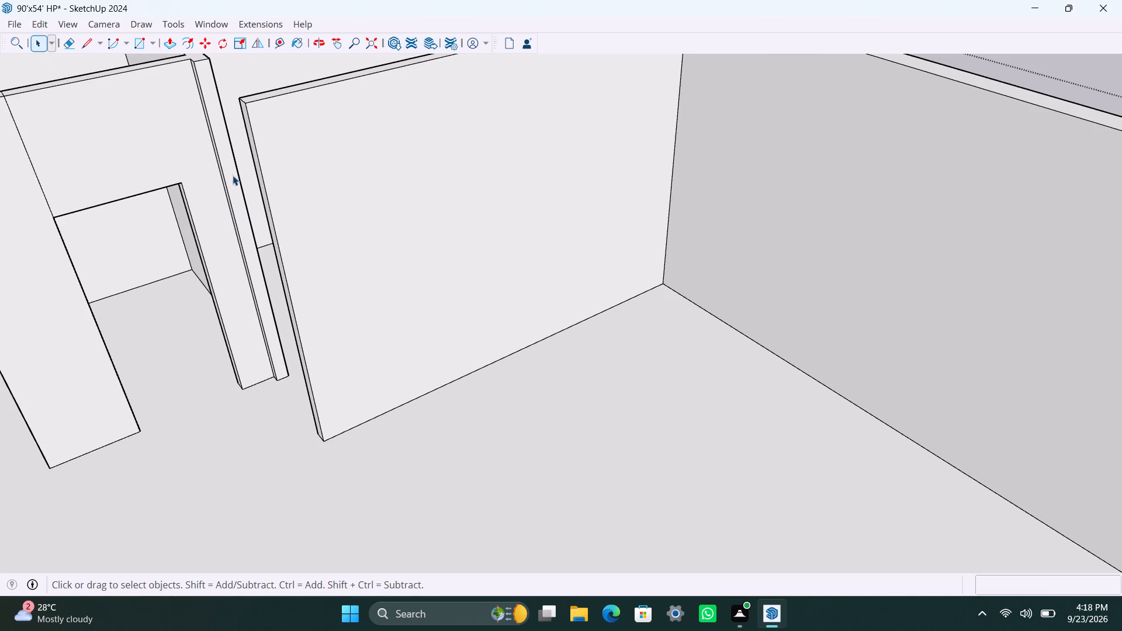
middle_click_drag(234, 175, 269, 293, "shift")
scroll(258, 210, "up", 2)
left_click(233, 187)
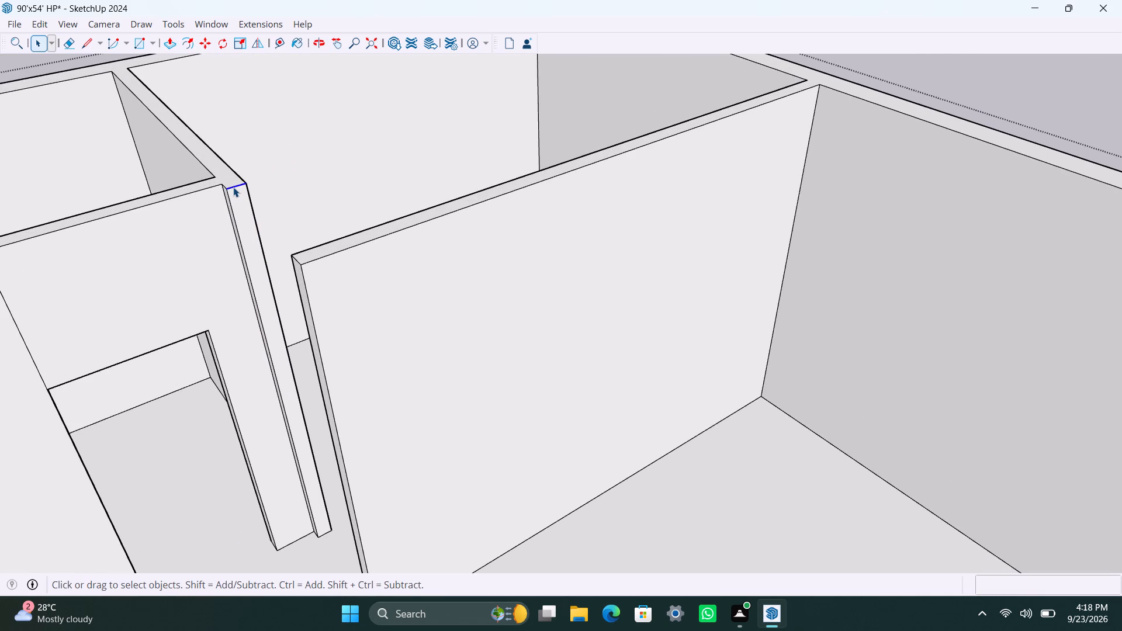
scroll(233, 187, "up", 1)
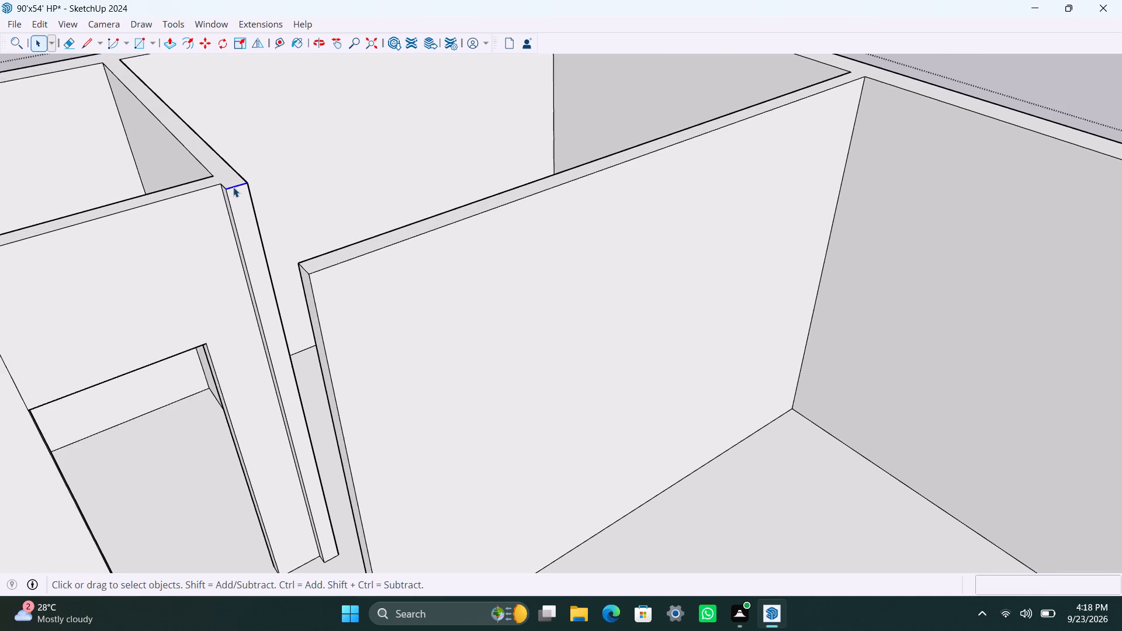
scroll(233, 187, "up", 3)
key("m")
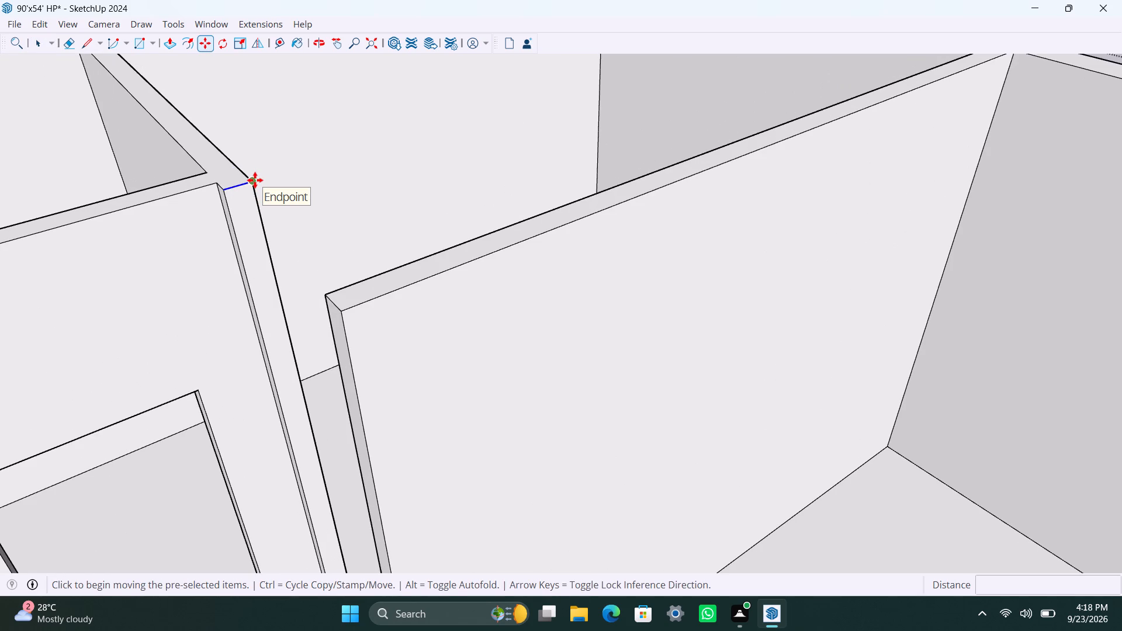
left_click(255, 180)
type("3'")
key("Return")
key("space")
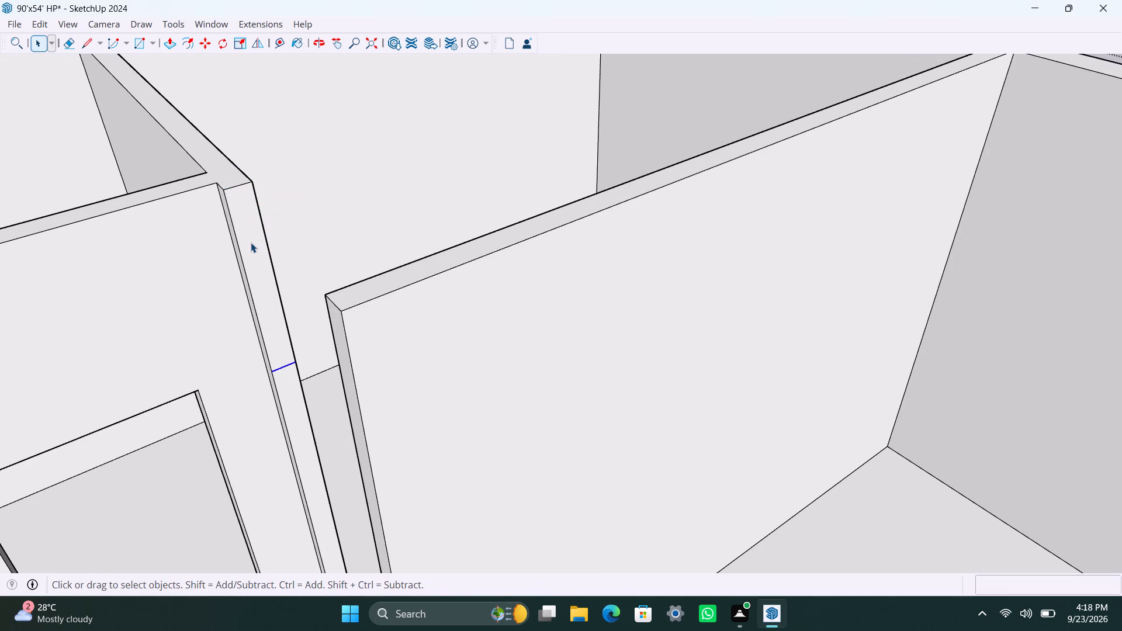
Push/Pull the upper part of the stub's end face 3' across to the new partition to form the door lintel.
left_click(251, 242)
key("p")
left_click_drag(251, 242, 348, 362)
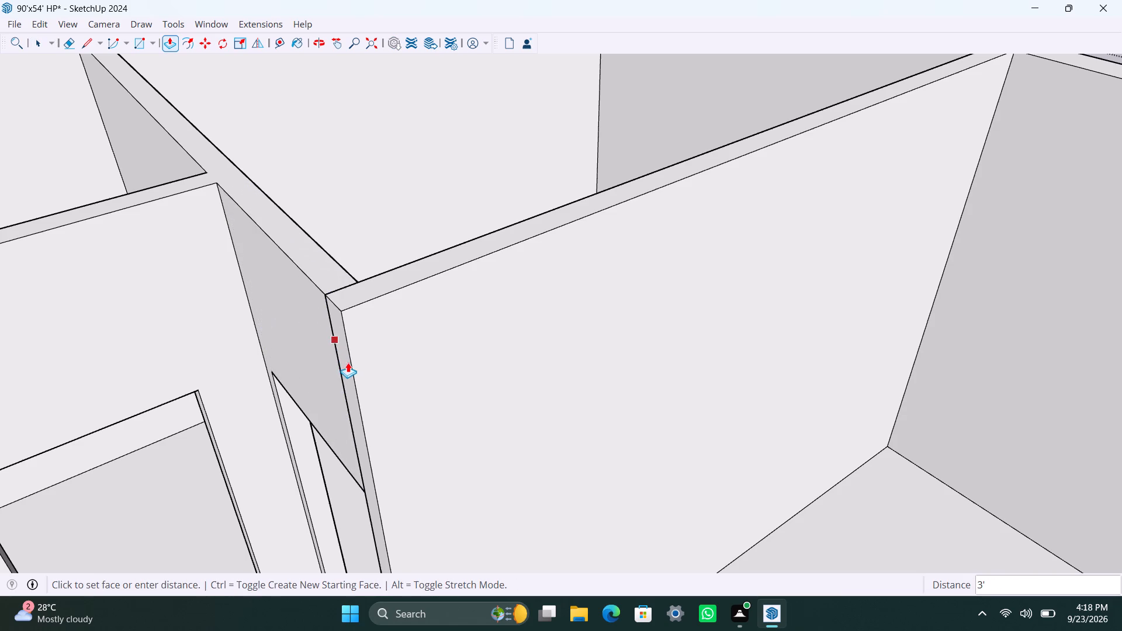
left_click_drag(348, 362, 350, 365)
Save the model.
scroll(276, 323, "down", 18)
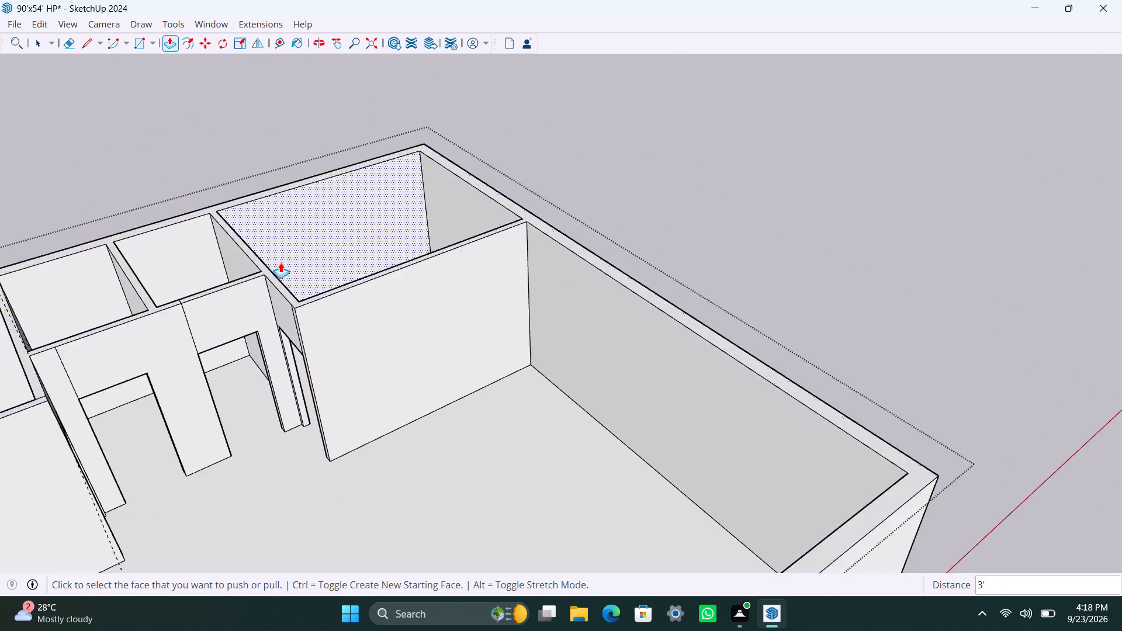
scroll(280, 262, "down", 4)
scroll(248, 340, "down", 4)
middle_click_drag(247, 359, 371, 349, "shift")
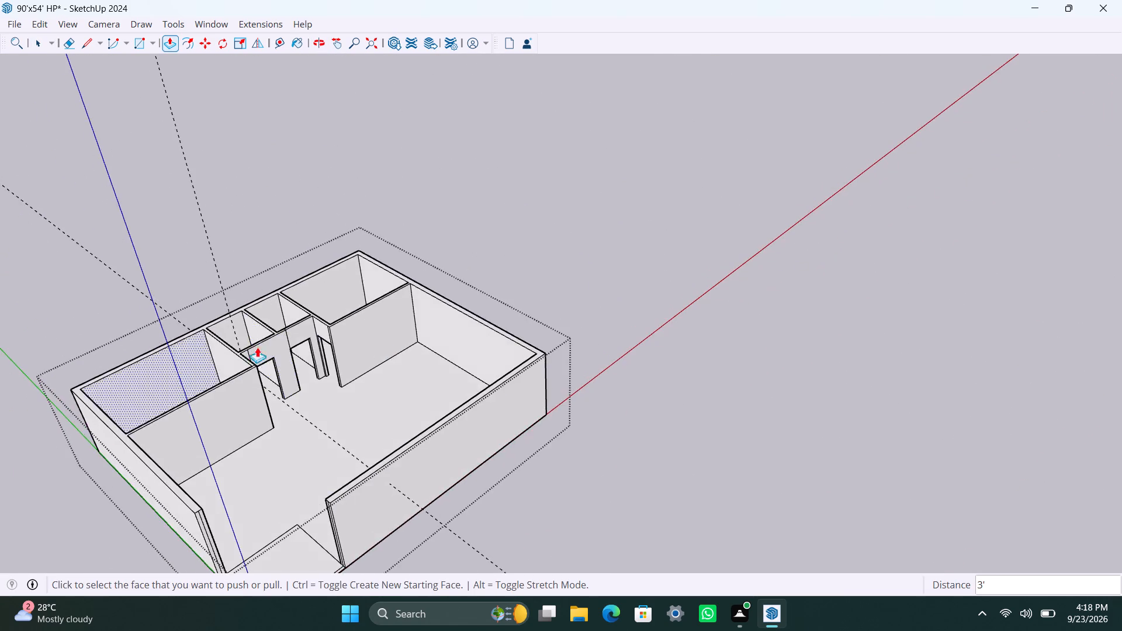
scroll(278, 348, "up", 6)
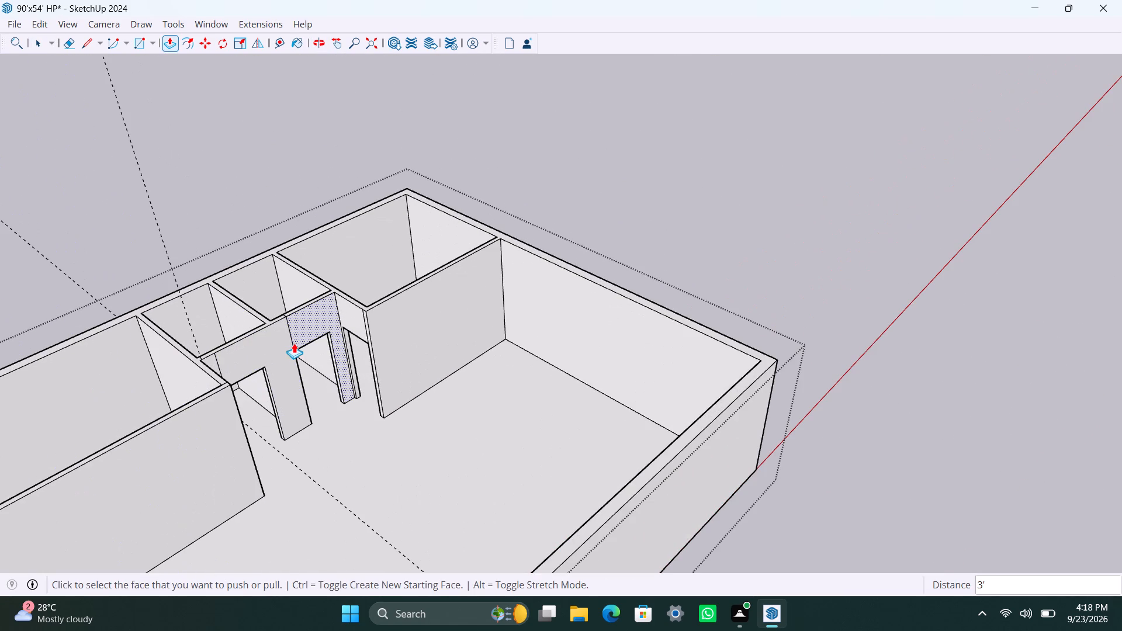
key("ctrl+s")
key("space")
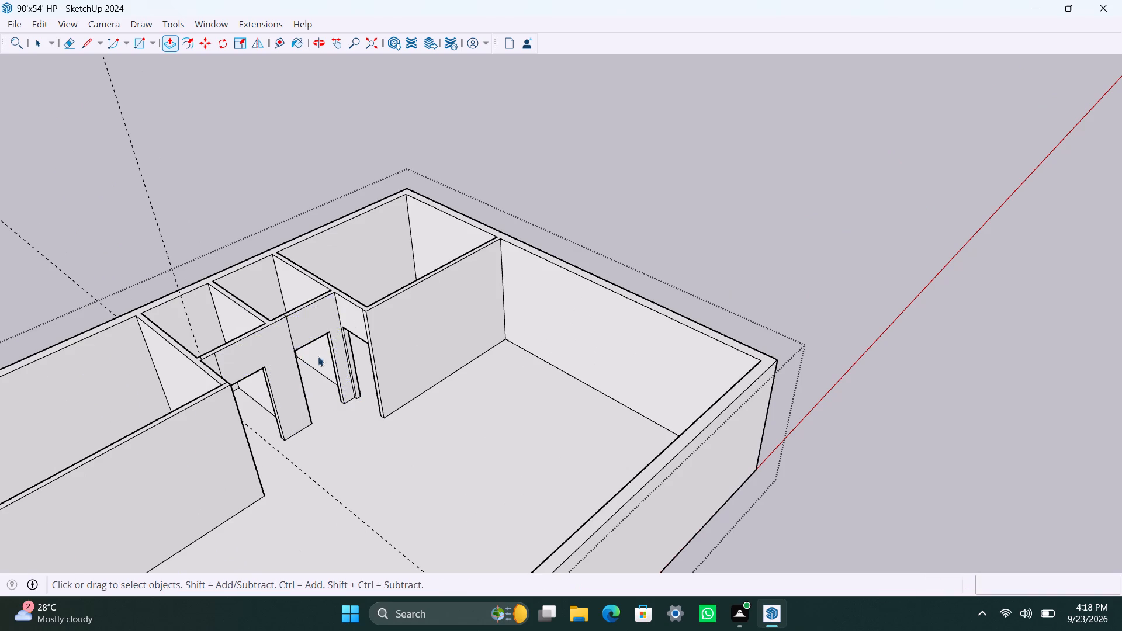
Select the vertical edge where the new partition meets the long outer wall, on the large room's side.
scroll(348, 321, "down", 4)
middle_click_drag(386, 375, 572, 414)
scroll(448, 373, "up", 2)
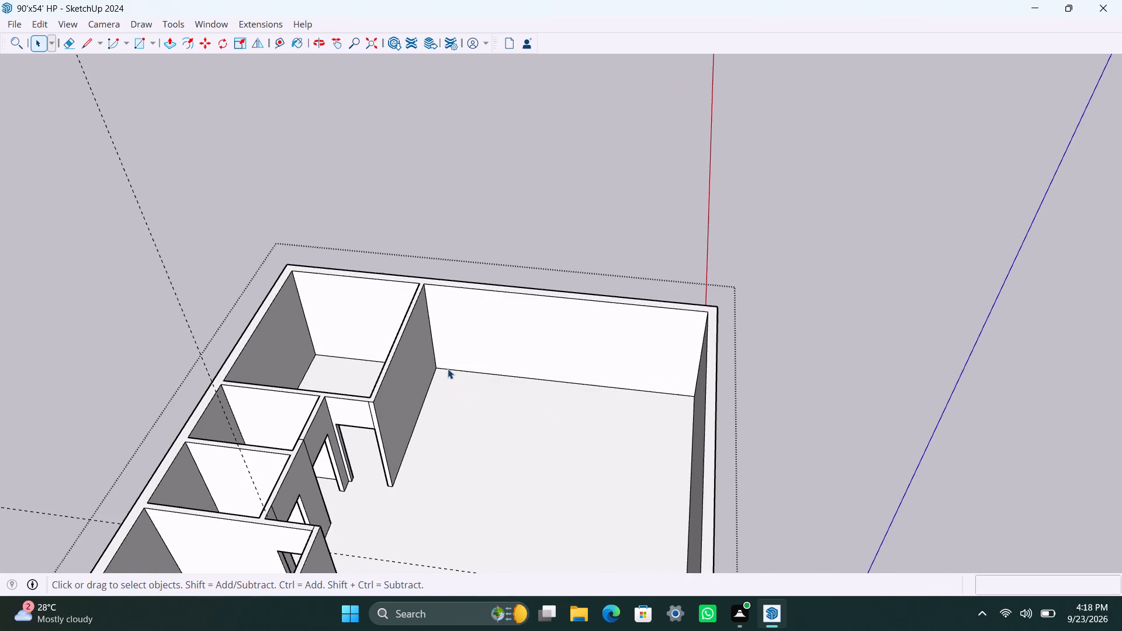
scroll(445, 369, "up", 2)
middle_click_drag(439, 367, 382, 359, "shift")
scroll(368, 348, "up", 4)
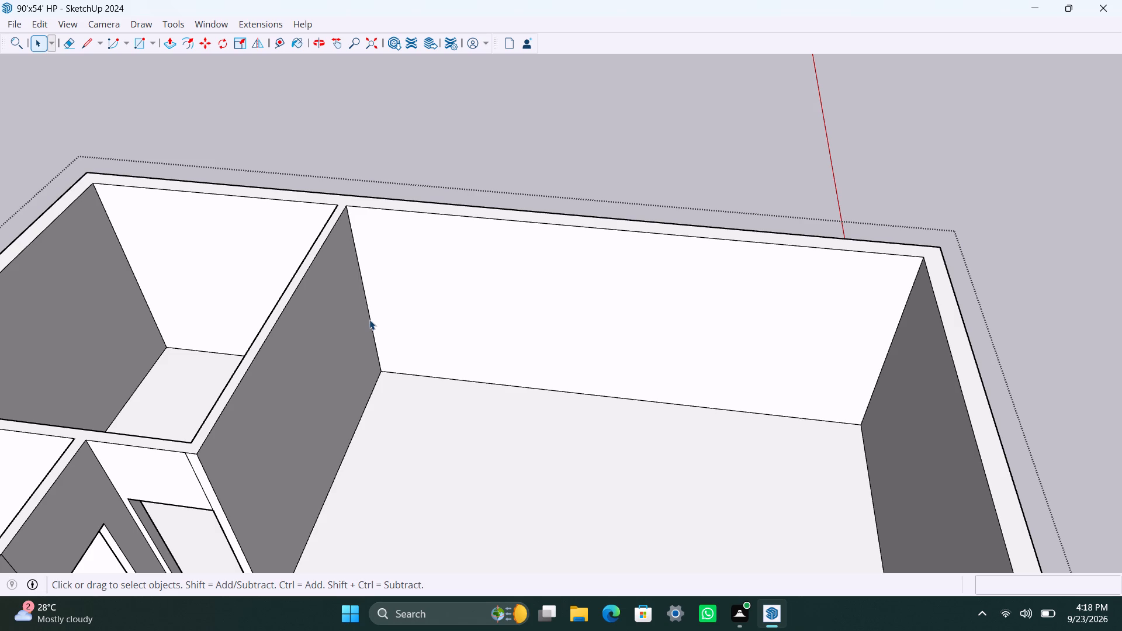
left_click(378, 350)
scroll(382, 369, "up", 1)
scroll(382, 369, "down", 2)
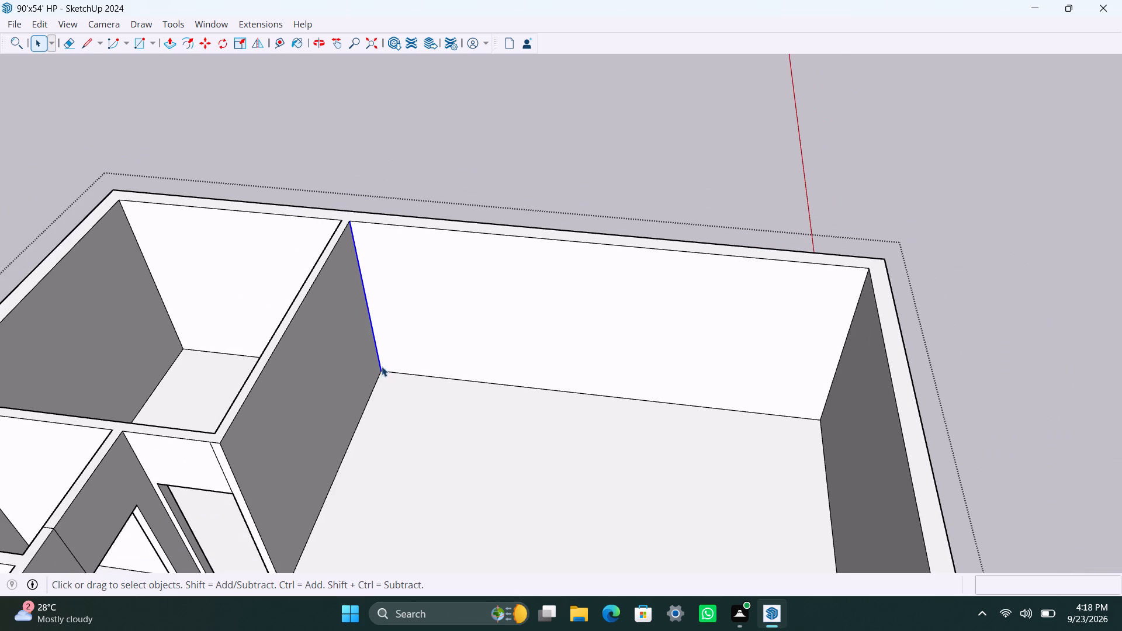
scroll(382, 366, "down", 1)
scroll(382, 366, "up", 3)
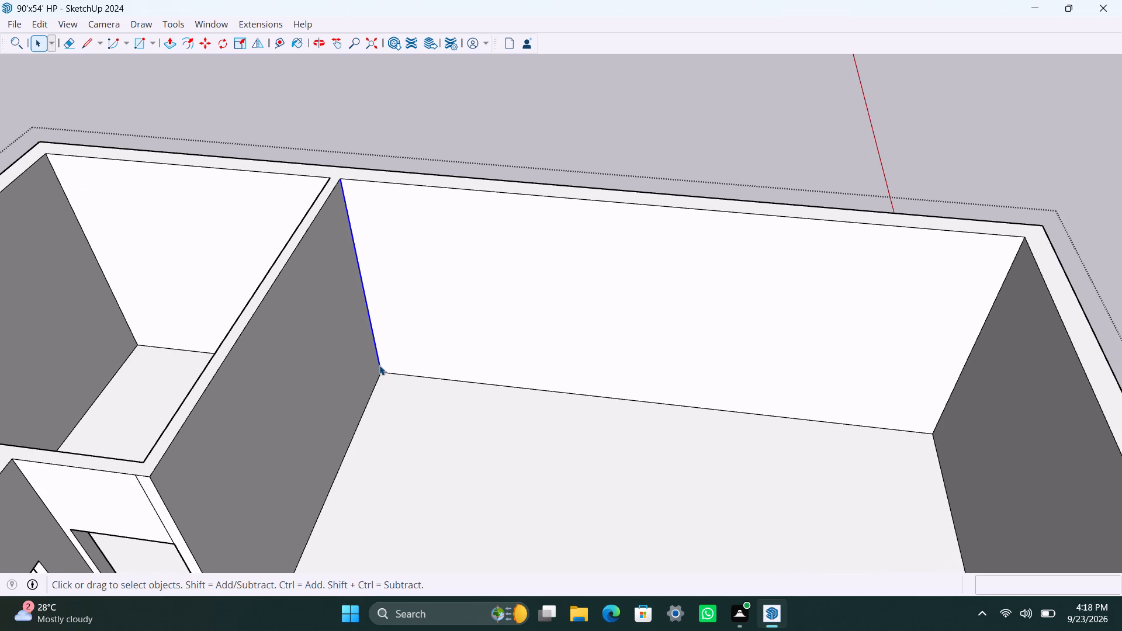
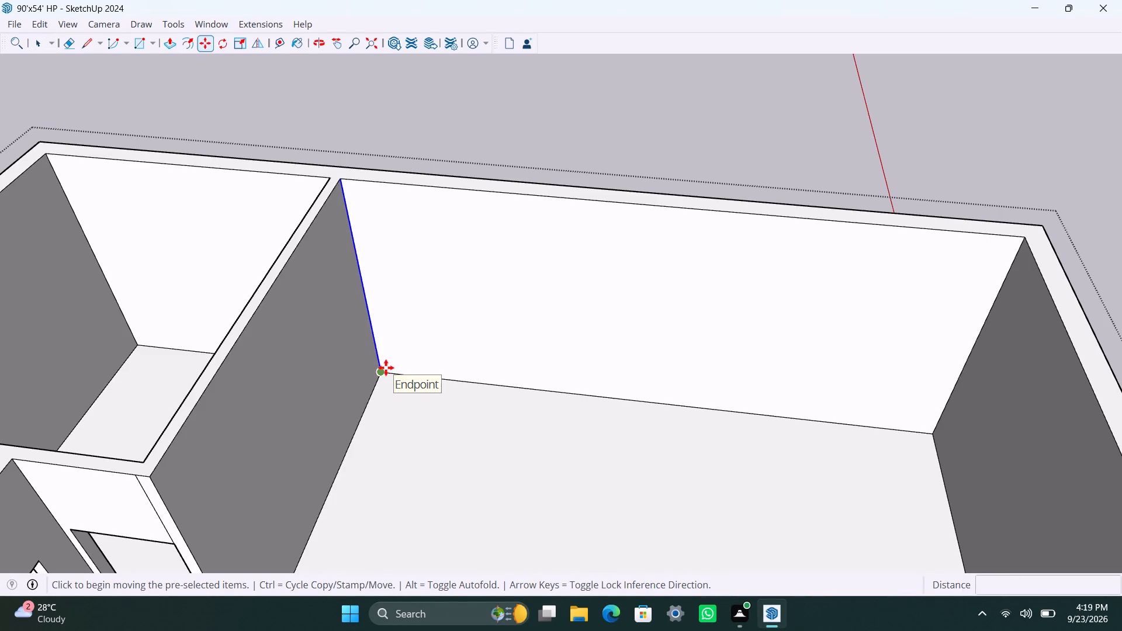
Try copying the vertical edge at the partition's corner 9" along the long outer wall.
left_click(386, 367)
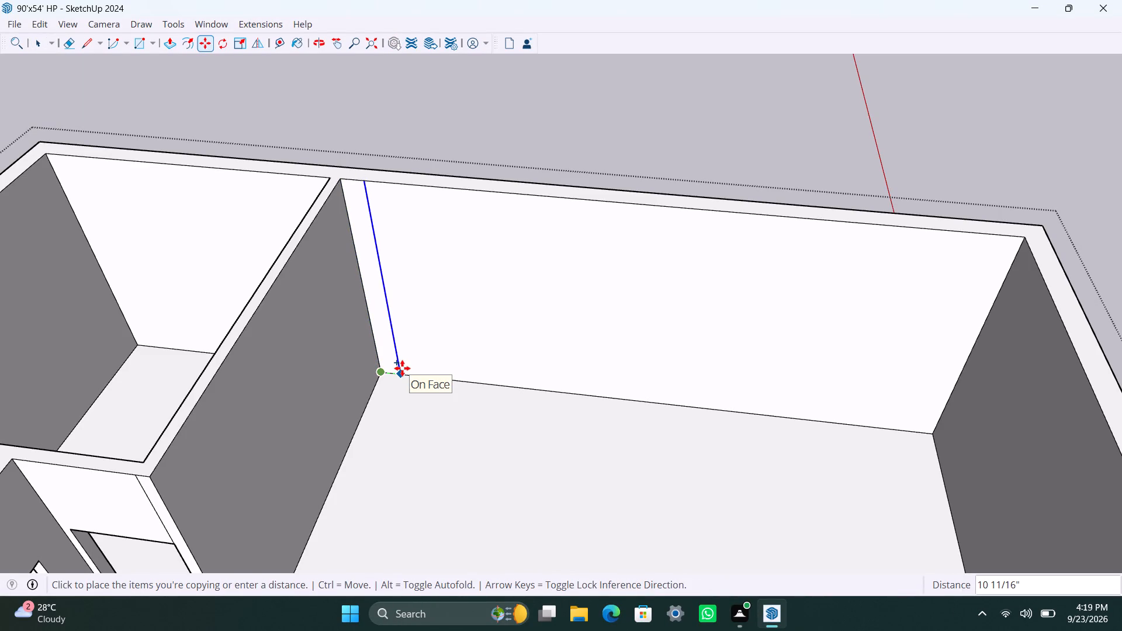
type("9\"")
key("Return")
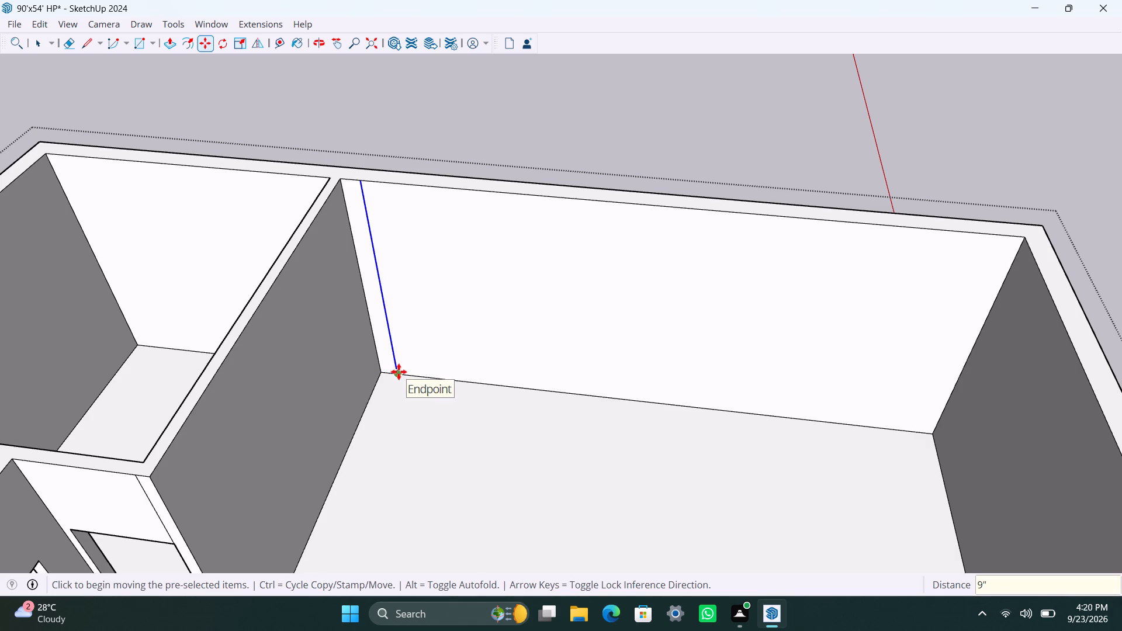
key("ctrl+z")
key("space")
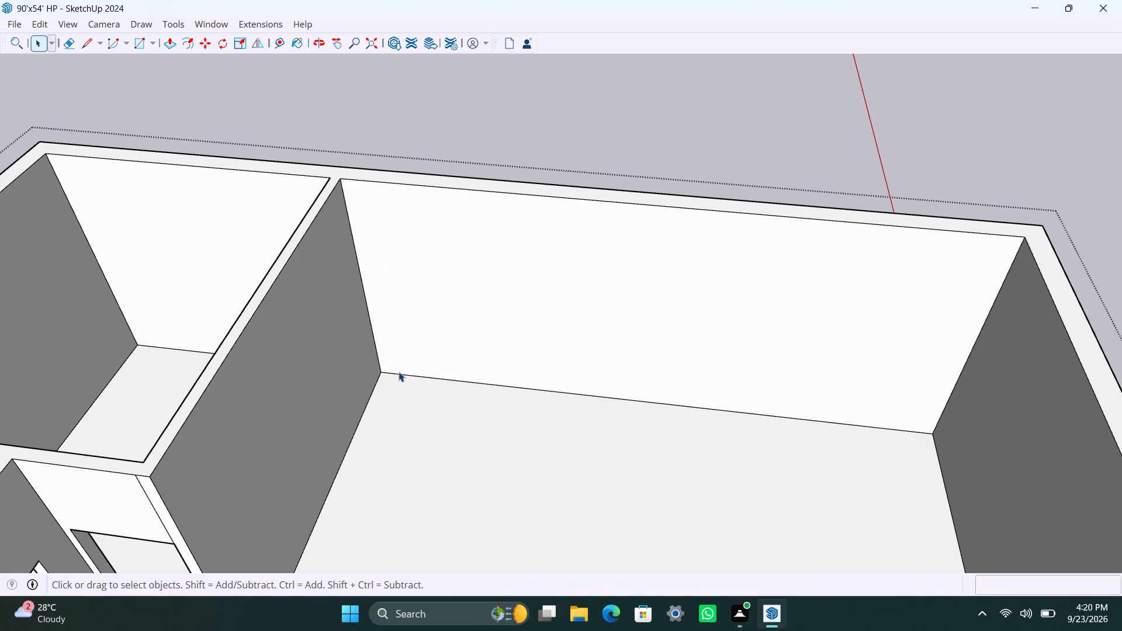
Copy the vertical edge at the partition's corner 4.5" along the long outer wall's inner face.
left_click(375, 346)
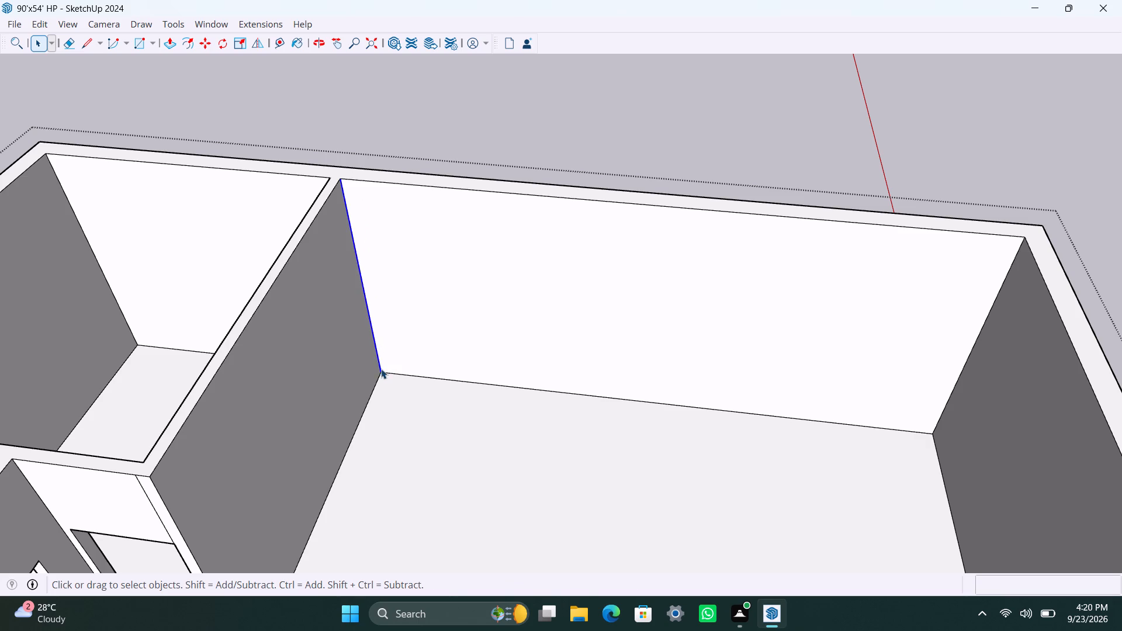
key("m")
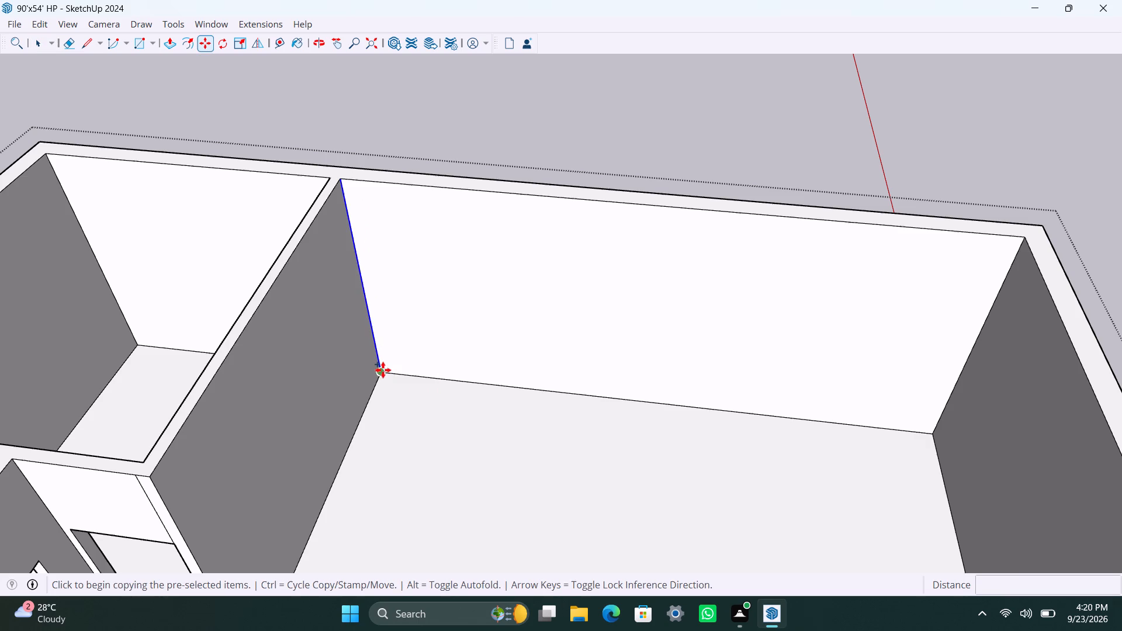
left_click(383, 370)
type("4.5\"")
key("Return")
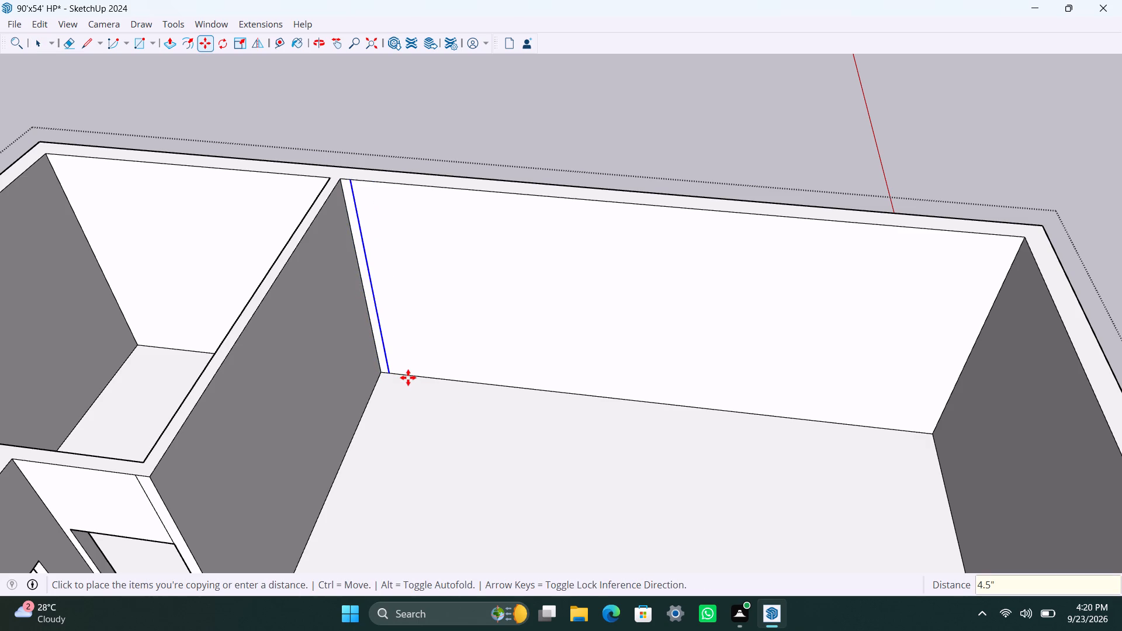
key("space")
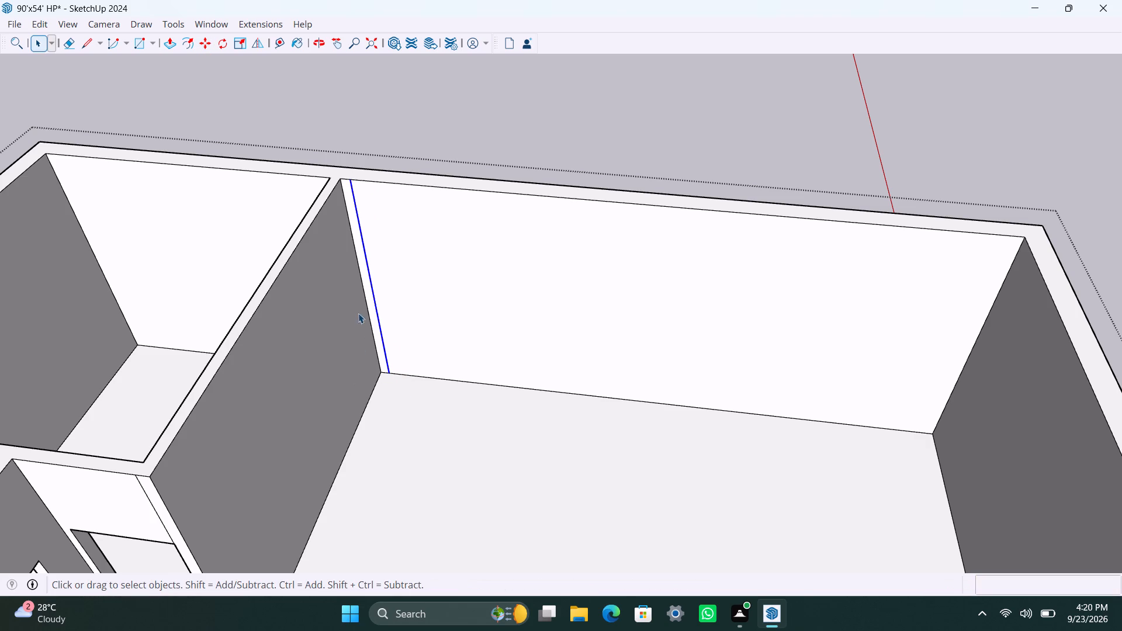
Push/Pull the 4.5" strip on the outer wall 5'6" along the partition to thicken it on the large room's side.
left_click(365, 279)
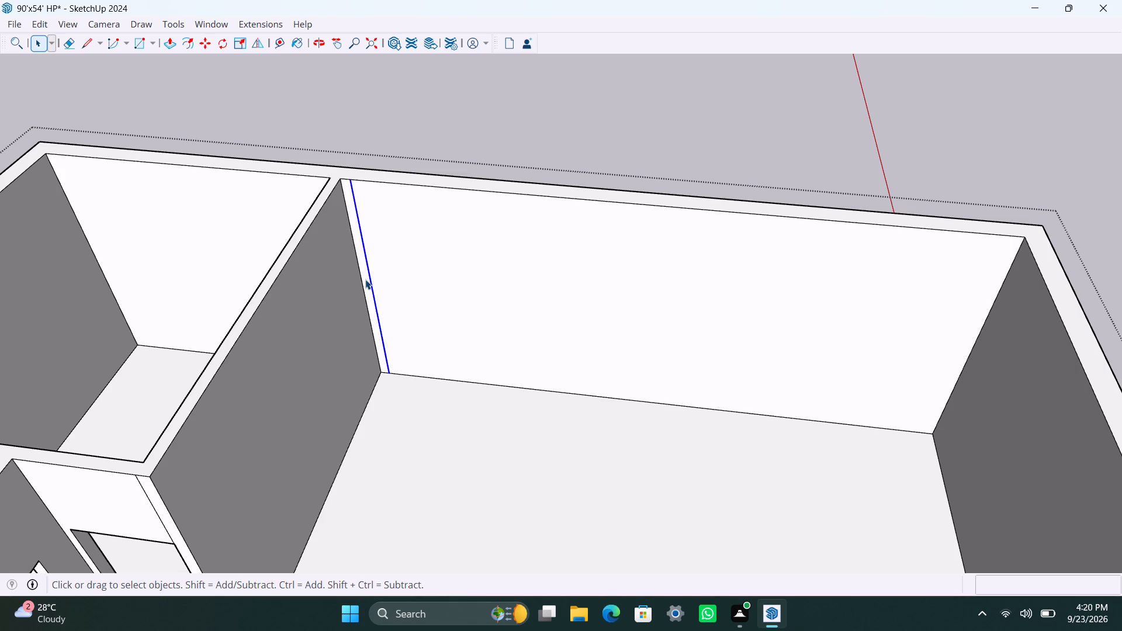
key("p")
left_click(365, 279)
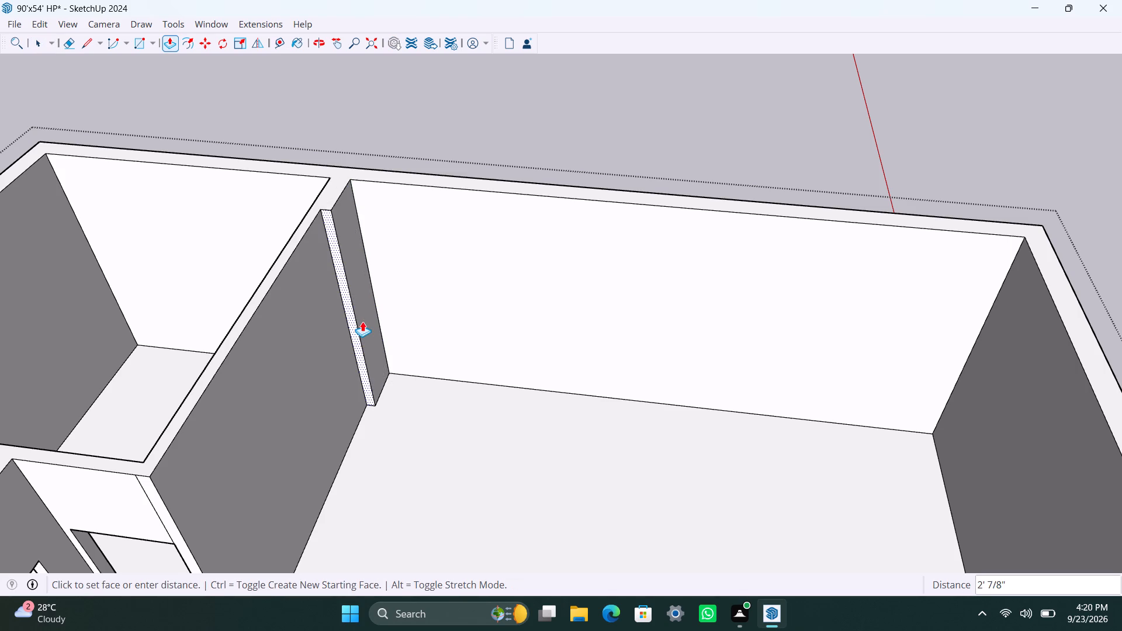
type("5'")
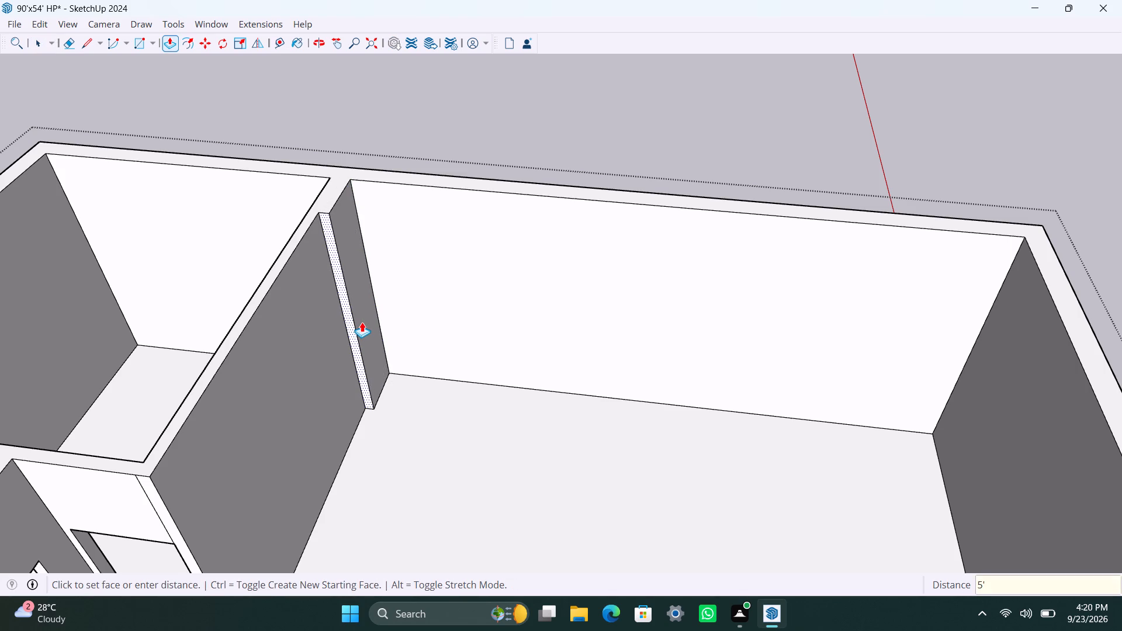
type("6\"")
key("Return")
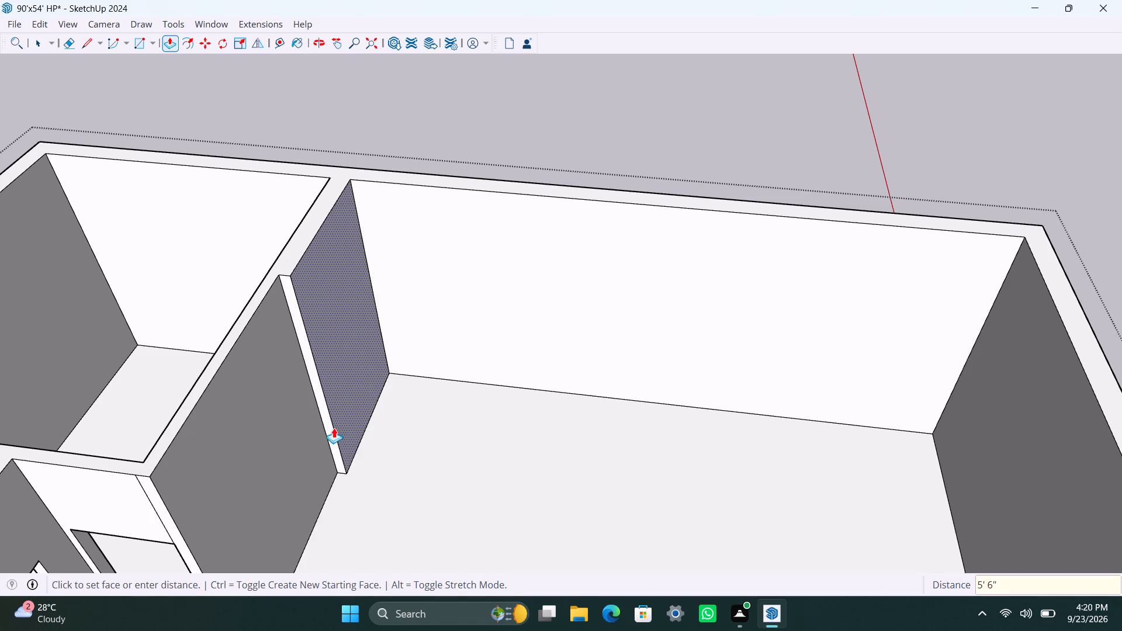
Push/Pull the end face of the partition's thickened part a further 9" into the room.
left_click(333, 434)
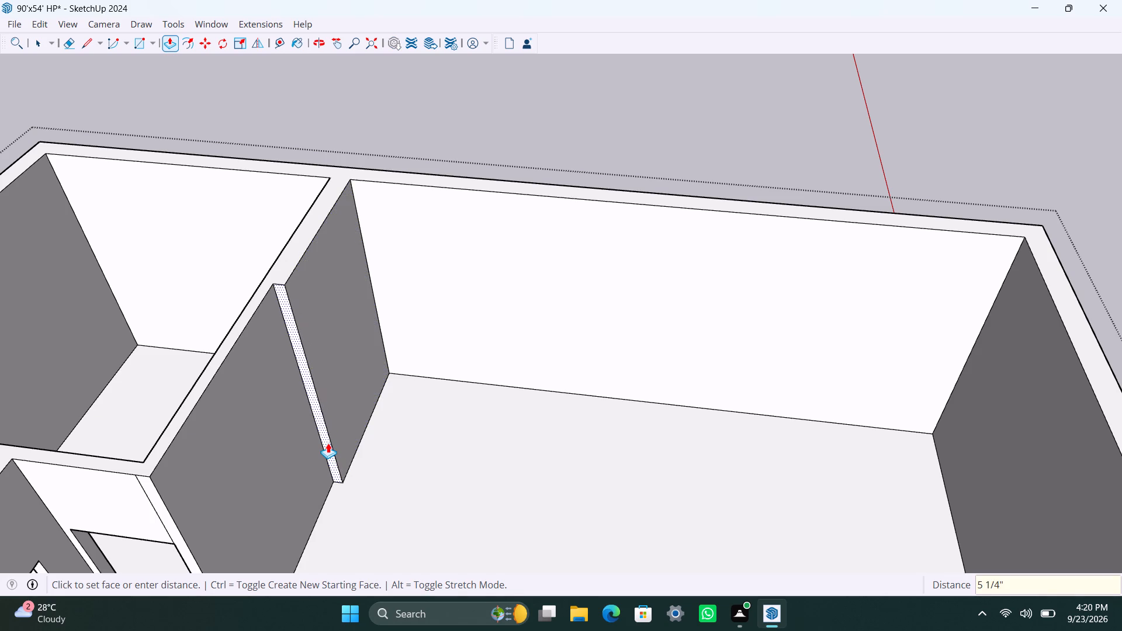
type("9\"")
key("Return")
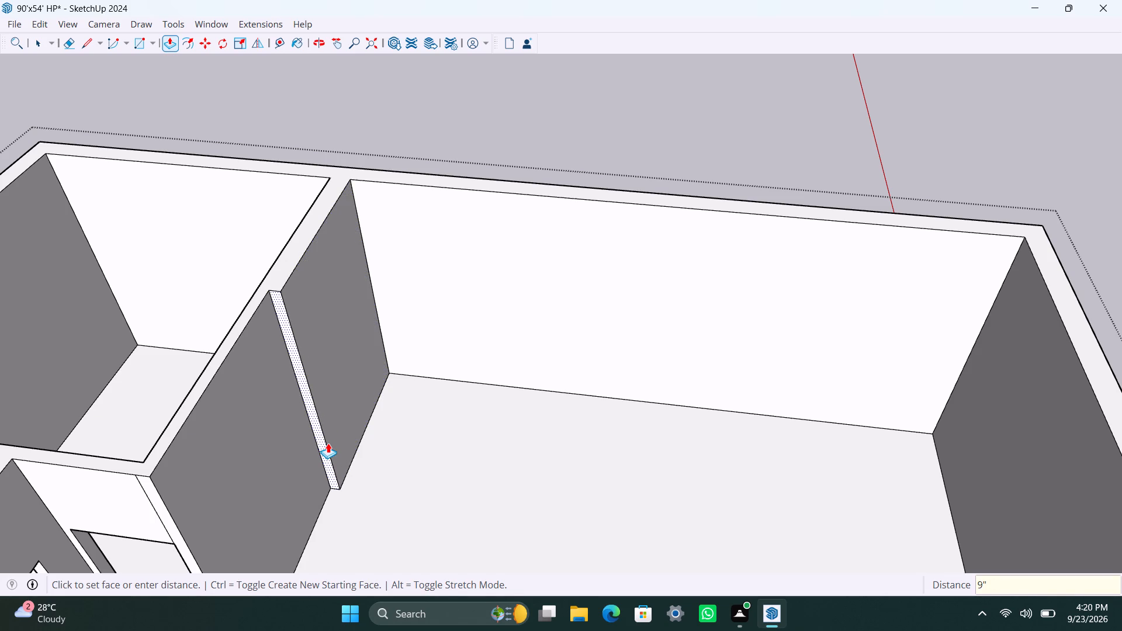
key("space")
Copy the vertical end edge of the partition's thickened part 9" back toward the long outer wall.
scroll(493, 471, "down", 3)
middle_click_drag(496, 476, 214, 464)
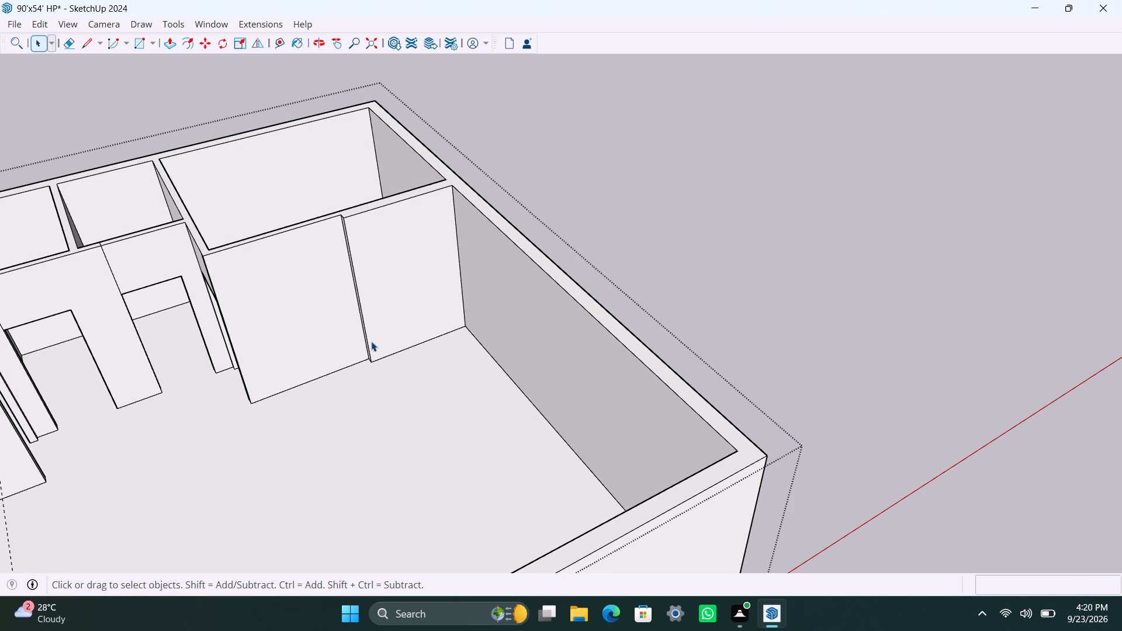
scroll(369, 341, "up", 6)
left_click(365, 327)
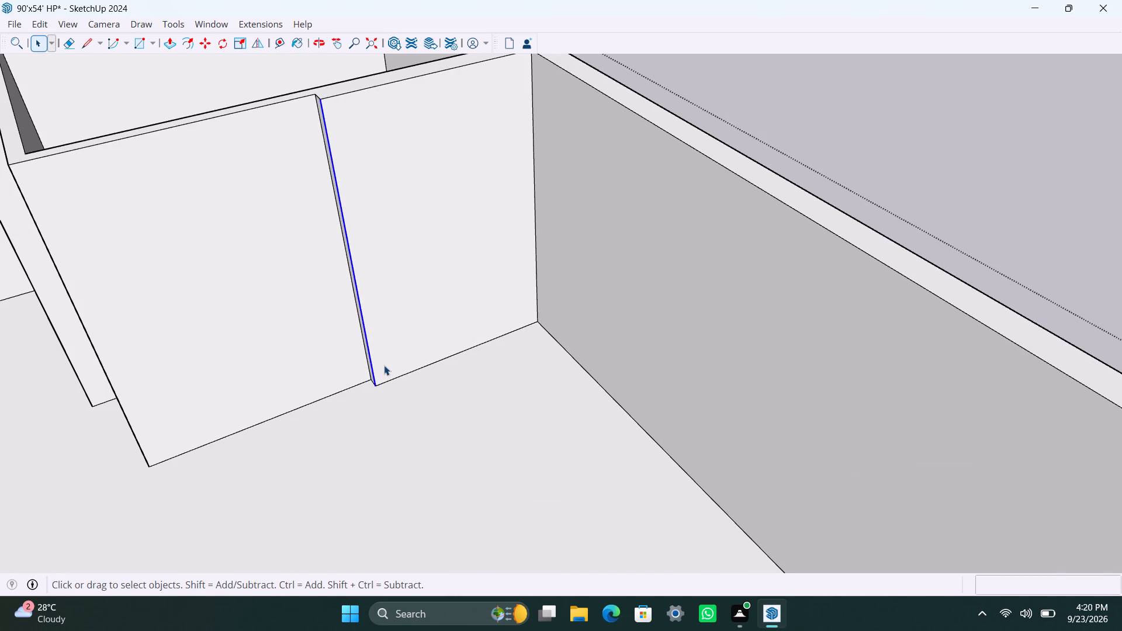
key("m")
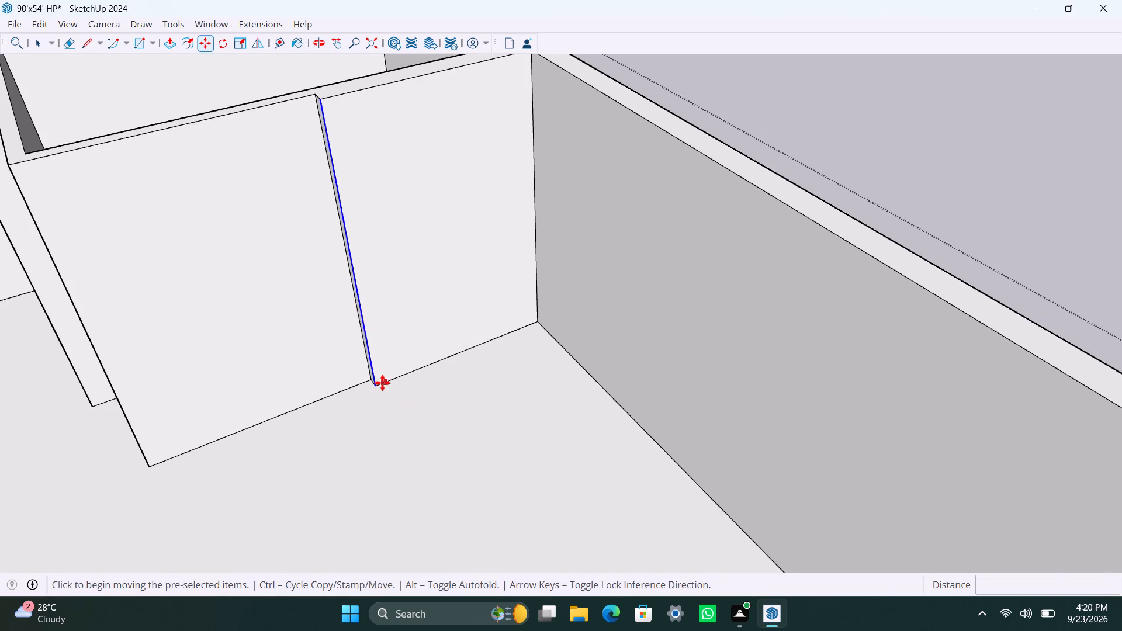
left_click(382, 383)
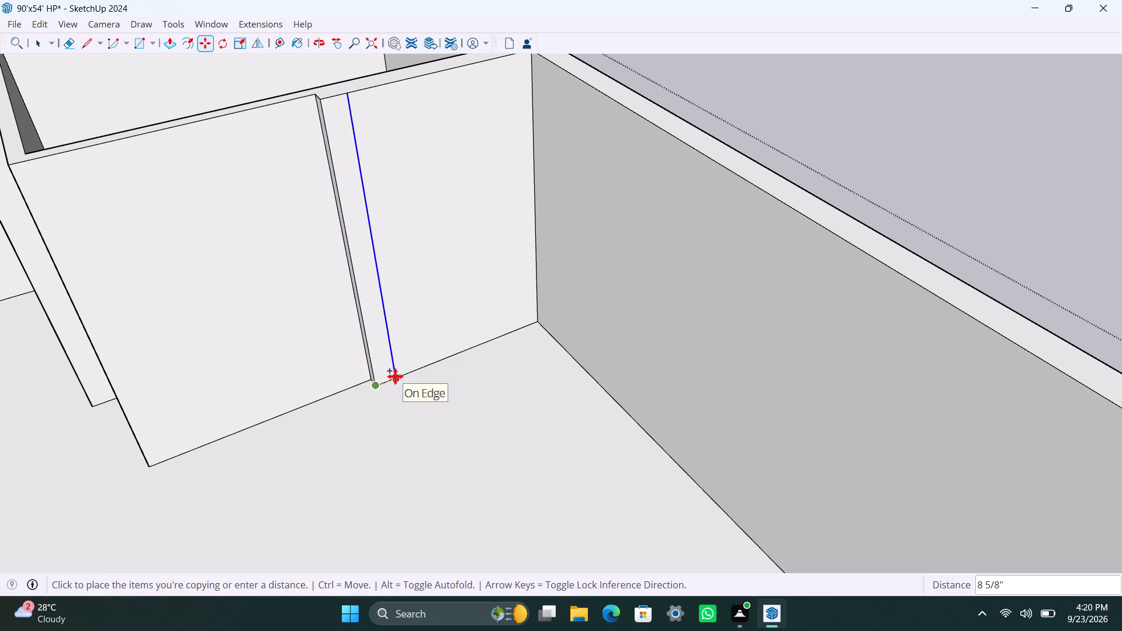
type("9\"")
key("Return")
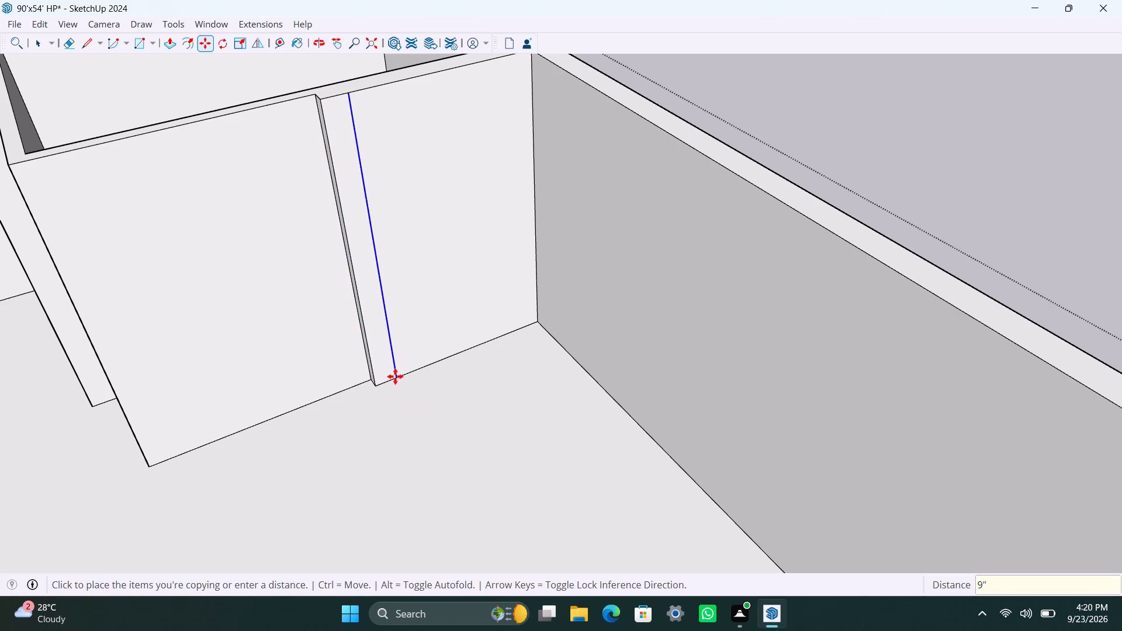
key("space")
Push/Pull the 9" strip on the thickened partition 5'9" into the large room to form a new wall.
left_click(385, 355)
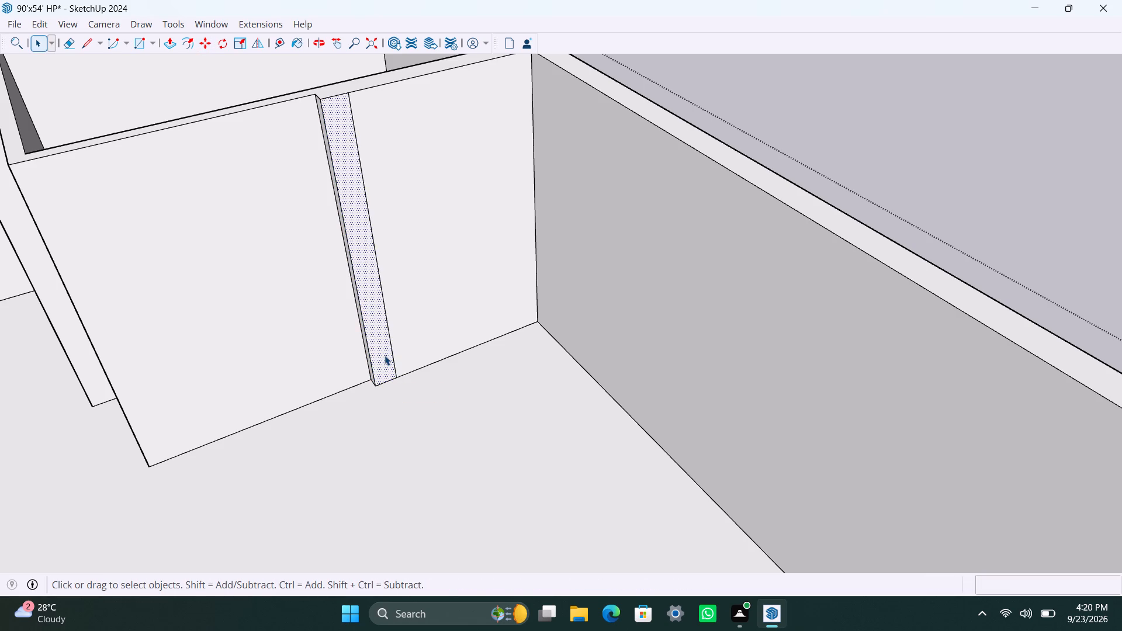
key("p")
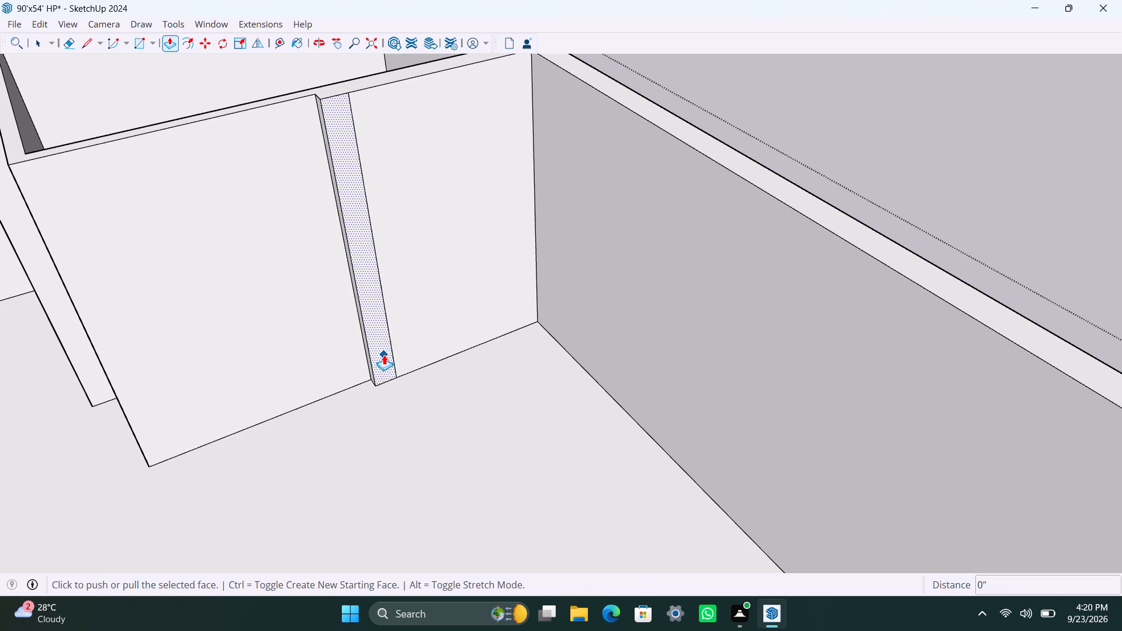
left_click_drag(384, 355, 399, 398)
type("5'")
key("9")
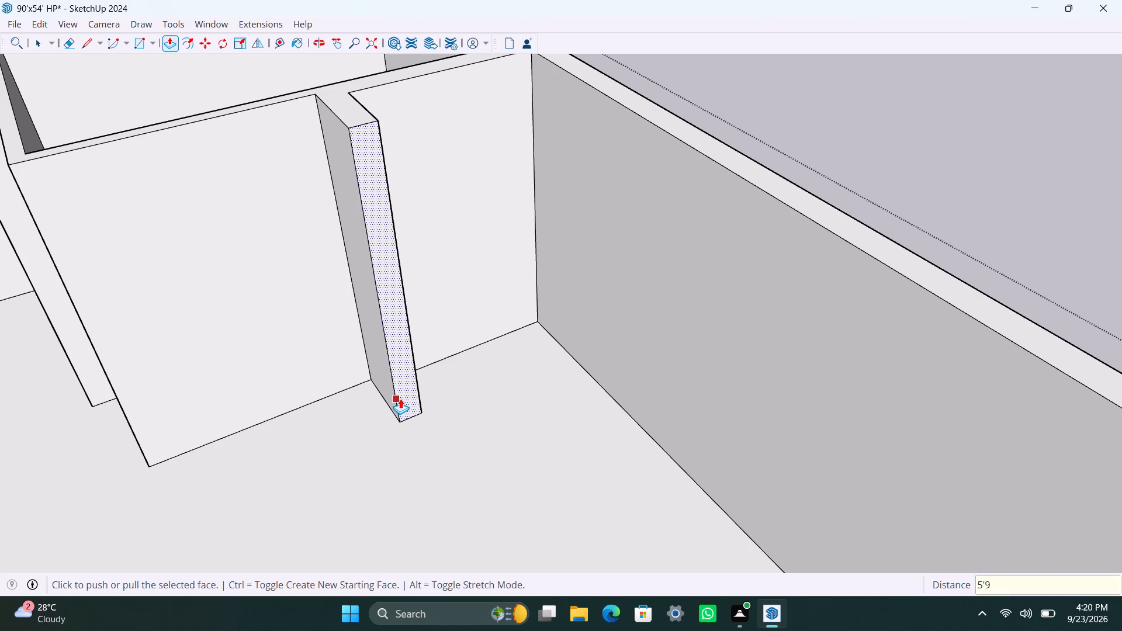
key("shift+quotedbl")
key("Return")
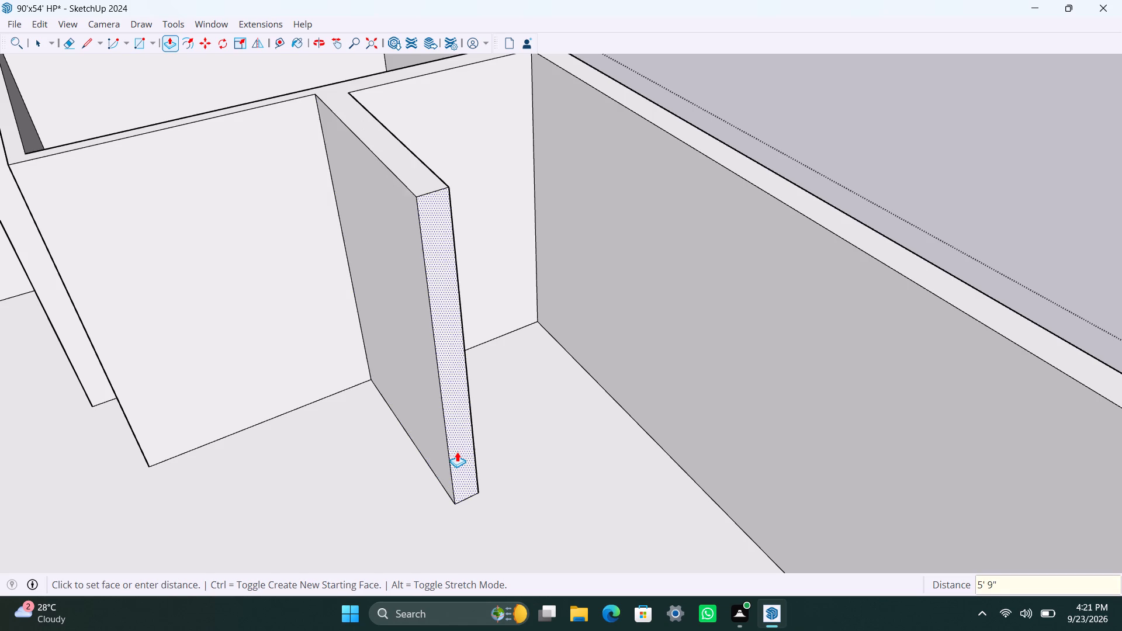
Push/Pull the new 9" wall's end face another 9" into the large room.
left_click(459, 451)
type("9\"")
key("Return")
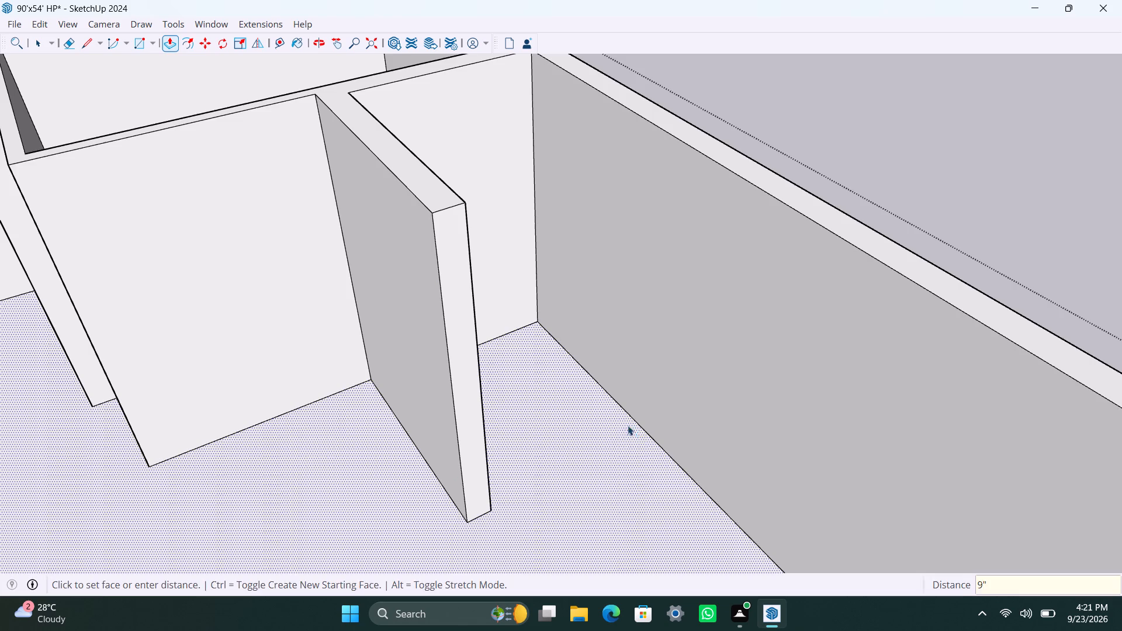
key("space")
Copy the vertical end edge of the new wall 9" back along its side facing the long outer wall.
scroll(626, 425, "down", 3)
middle_click_drag(649, 408, 241, 536)
scroll(204, 262, "up", 4)
left_click(205, 259)
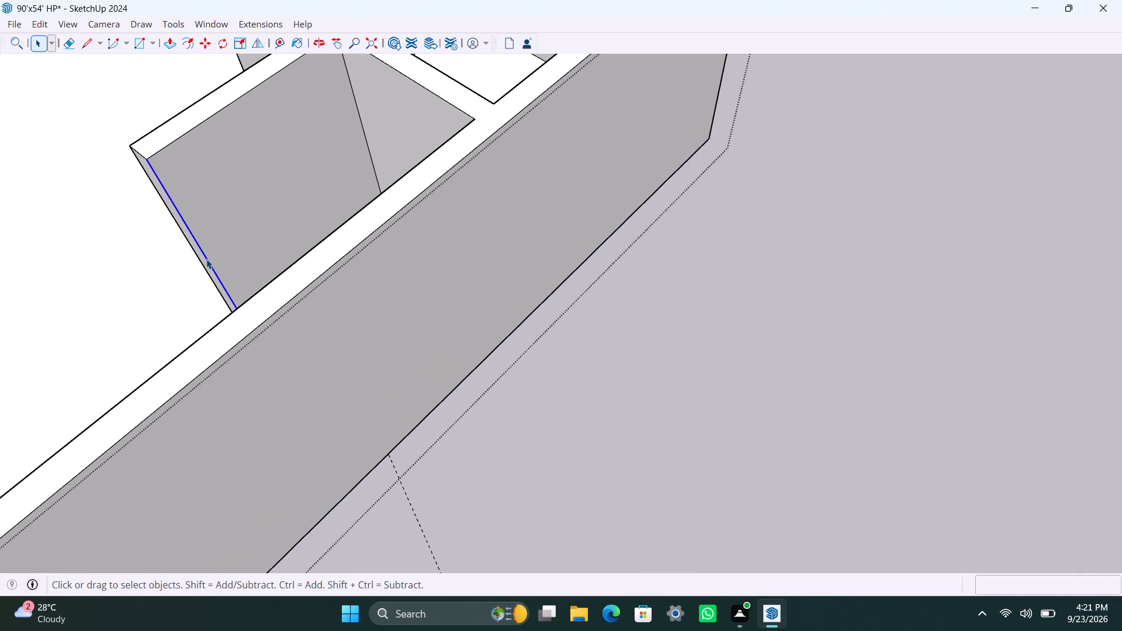
key("m")
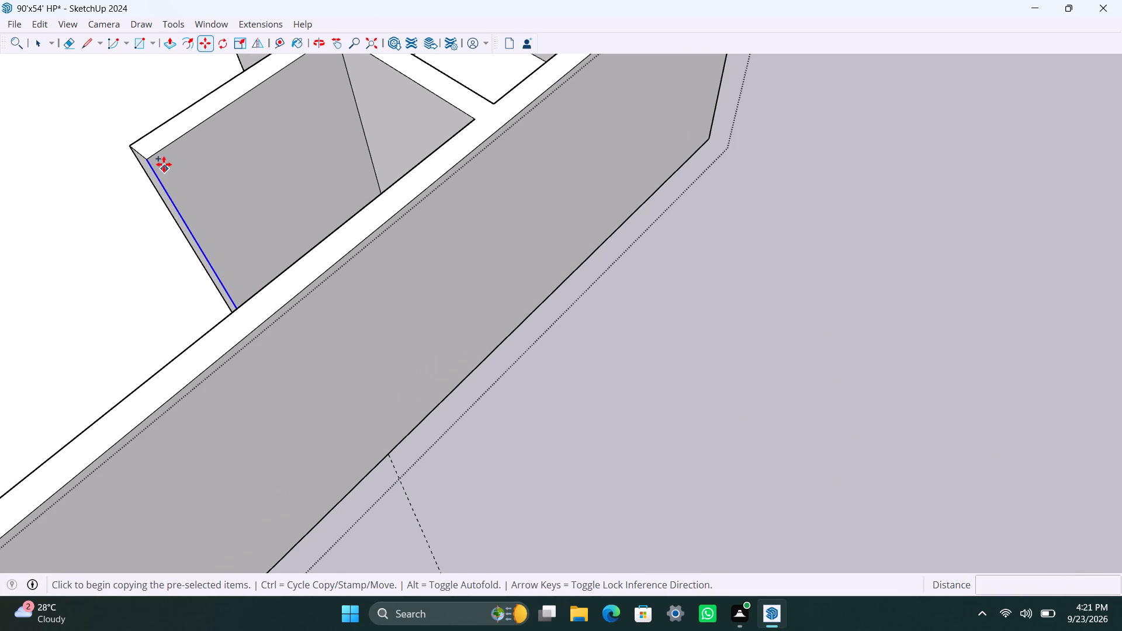
left_click(151, 161)
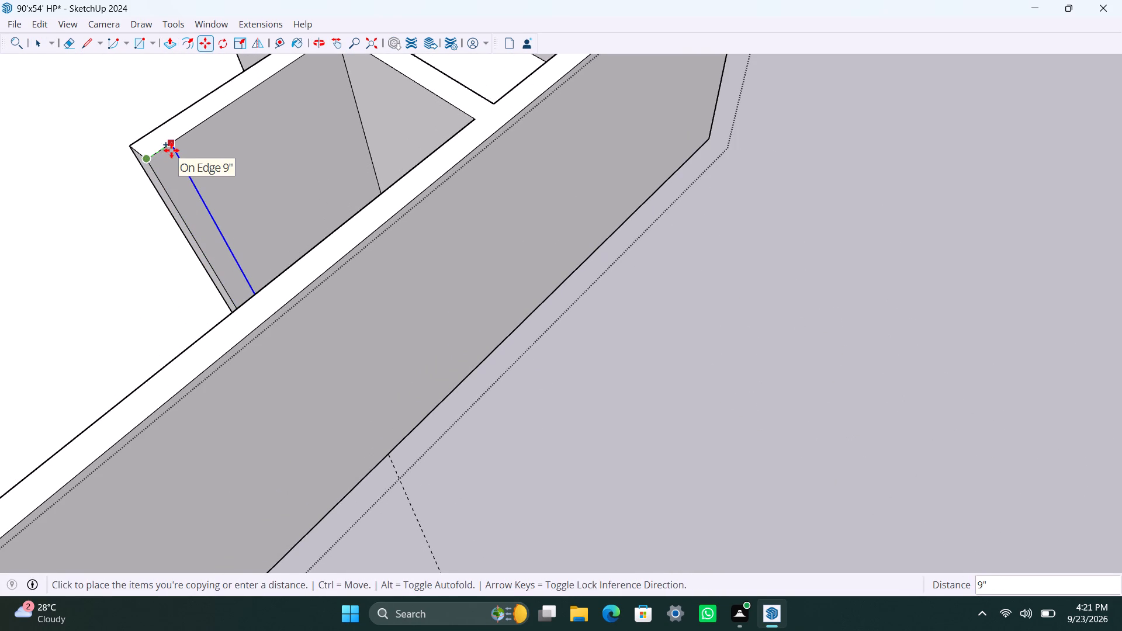
key("9")
key("shift+quotedbl")
key("Return")
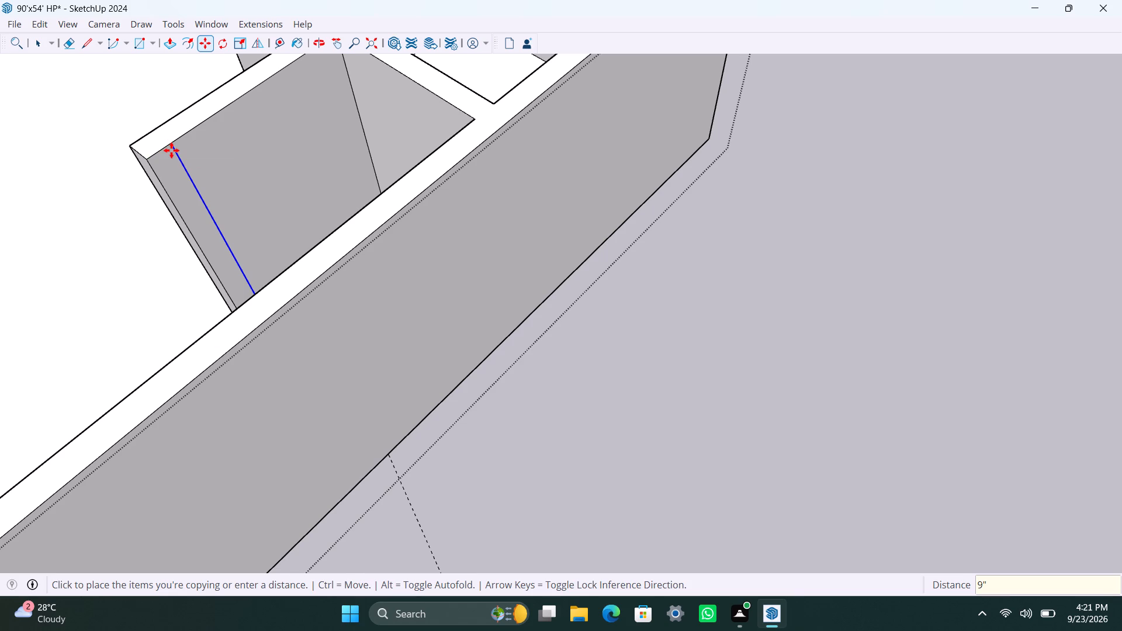
Push/Pull the 9" strip at the new wall's end 5'6" to the long outer wall, enclosing a small room.
key("space")
left_click(172, 191)
key("p")
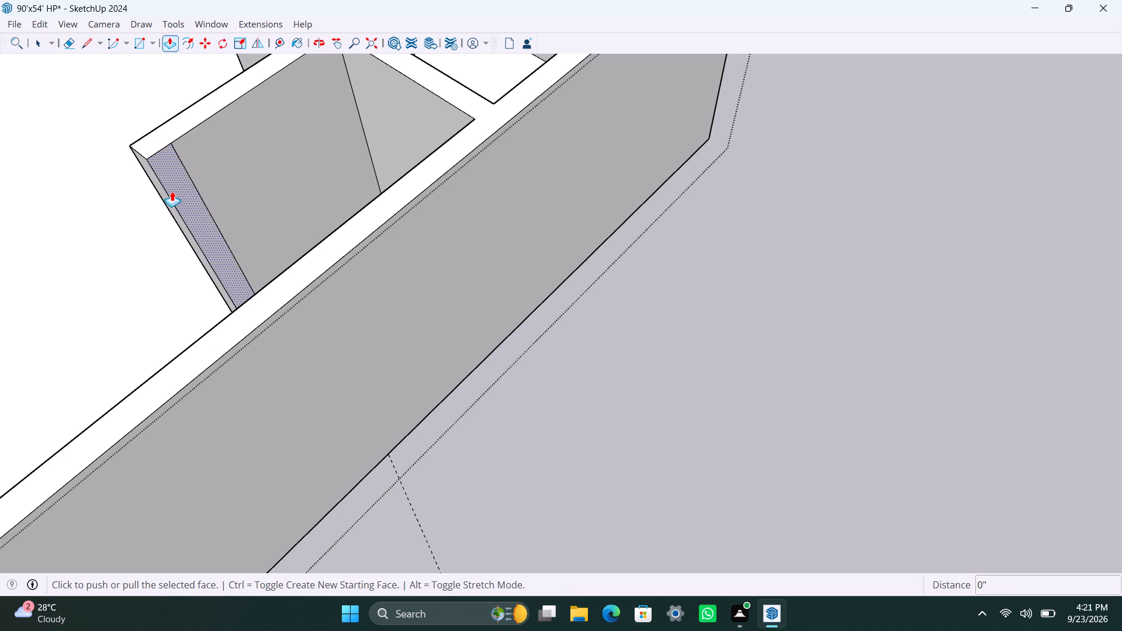
left_click_drag(174, 191, 282, 271)
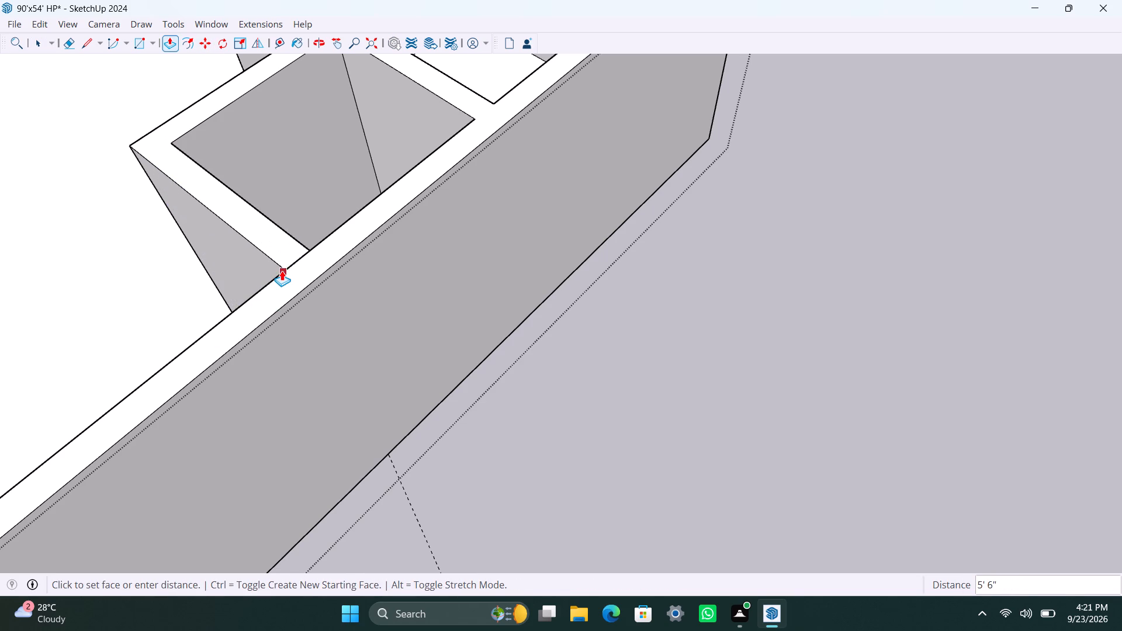
left_click_drag(282, 271, 285, 265)
Save the model.
scroll(239, 227, "down", 10)
middle_click_drag(58, 266, 333, 275)
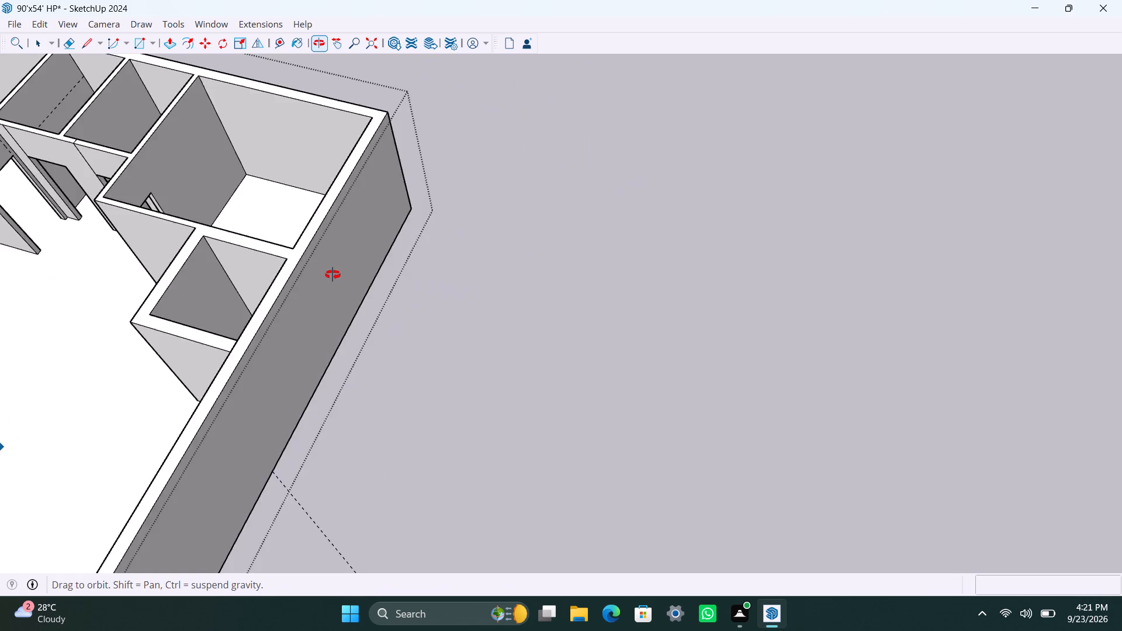
middle_click_drag(333, 275, 333, 275)
scroll(286, 306, "down", 4)
middle_click_drag(231, 378, 675, 325, "shift")
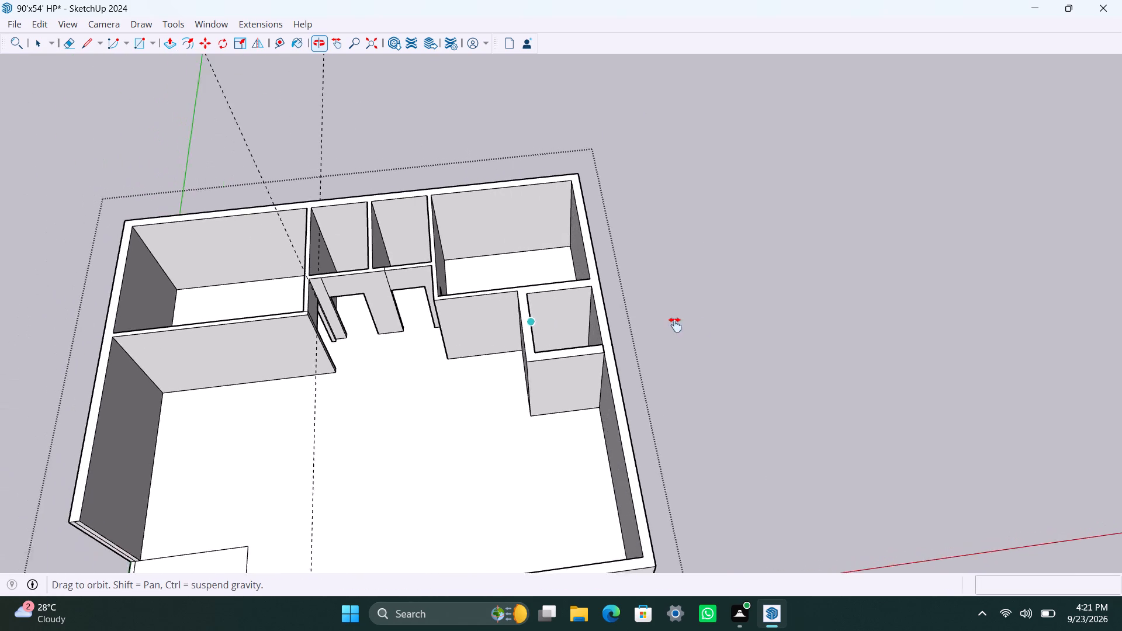
middle_click_drag(675, 325, 694, 271, "shift")
scroll(686, 332, "up", 4)
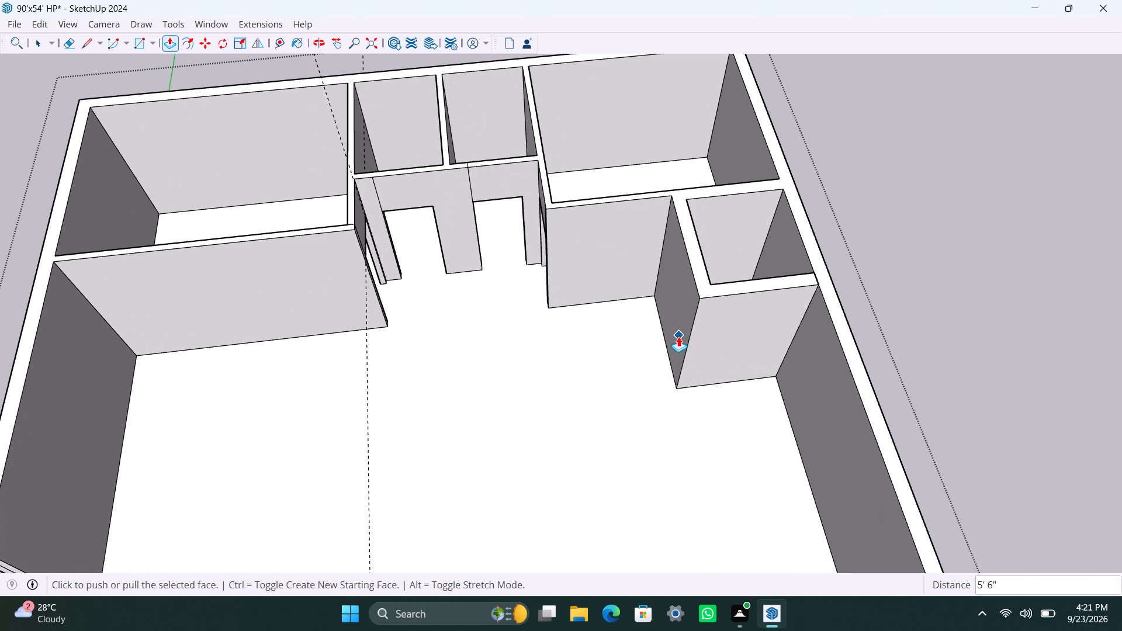
key("ctrl+s")
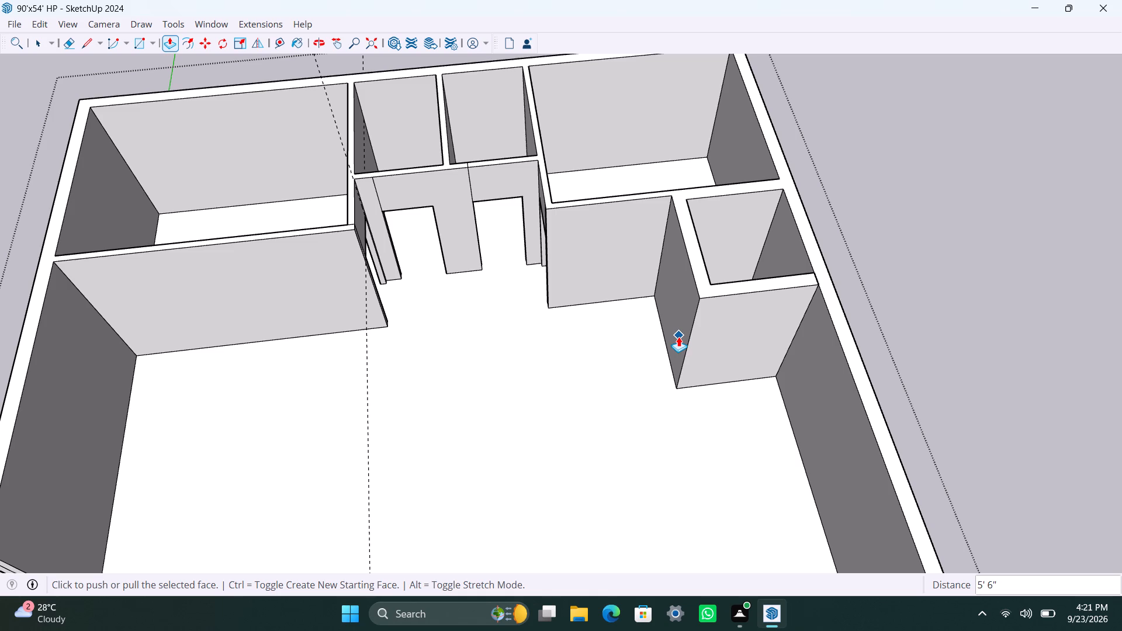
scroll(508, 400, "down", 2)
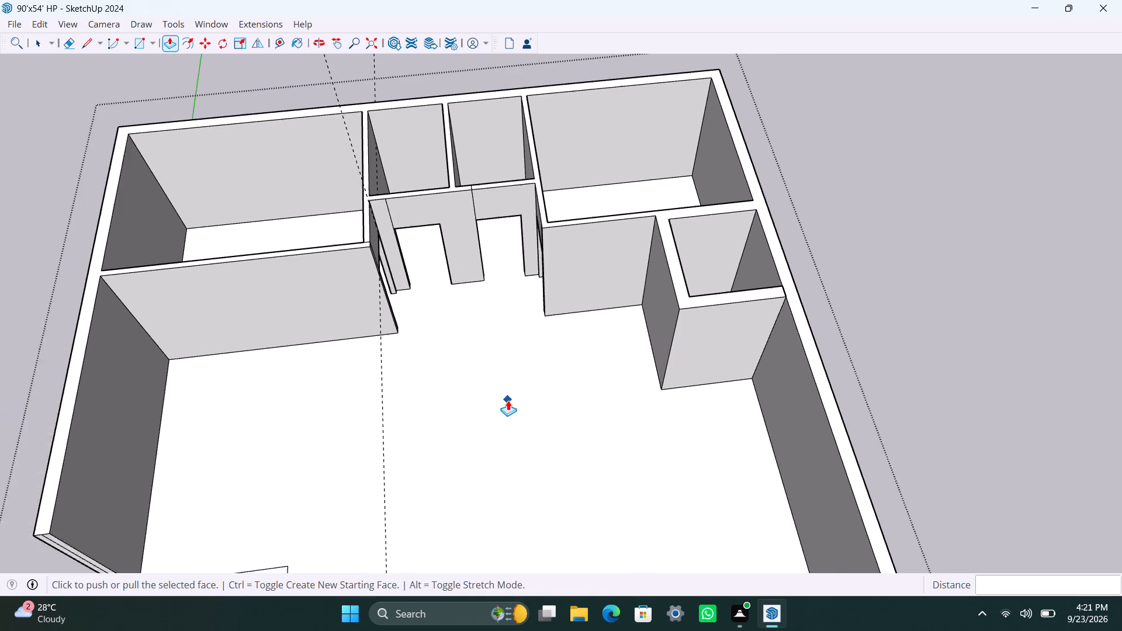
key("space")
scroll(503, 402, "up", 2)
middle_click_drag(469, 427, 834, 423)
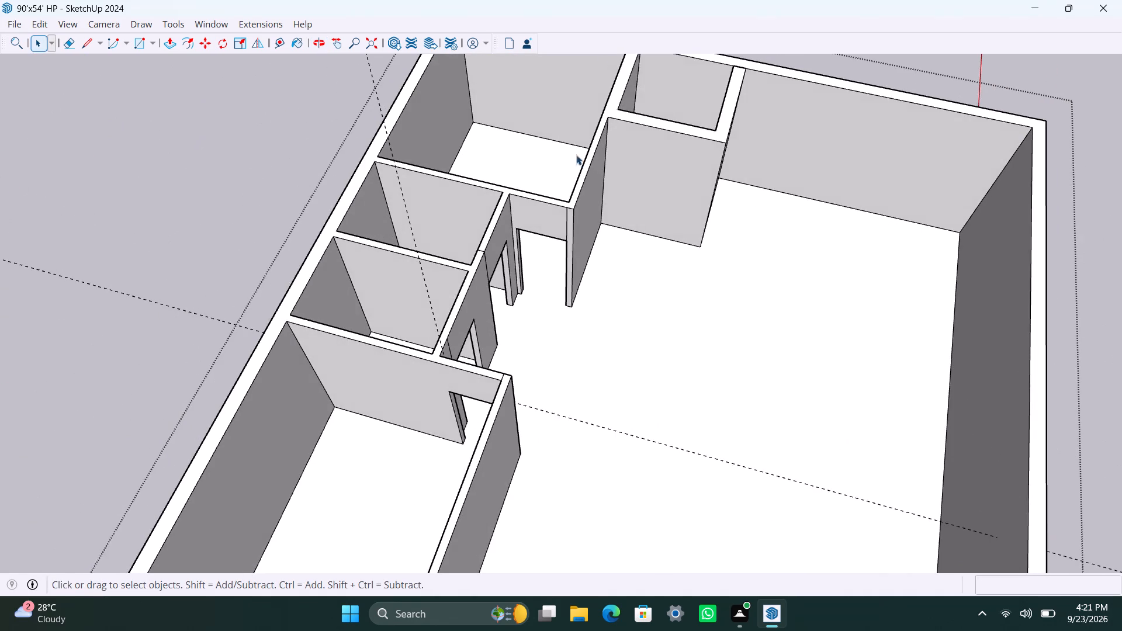
Copy the outer vertical edge of the small room's wall facing the large room 4.5" inward along that wall face.
scroll(567, 233, "up", 6)
middle_click_drag(610, 218, 529, 278)
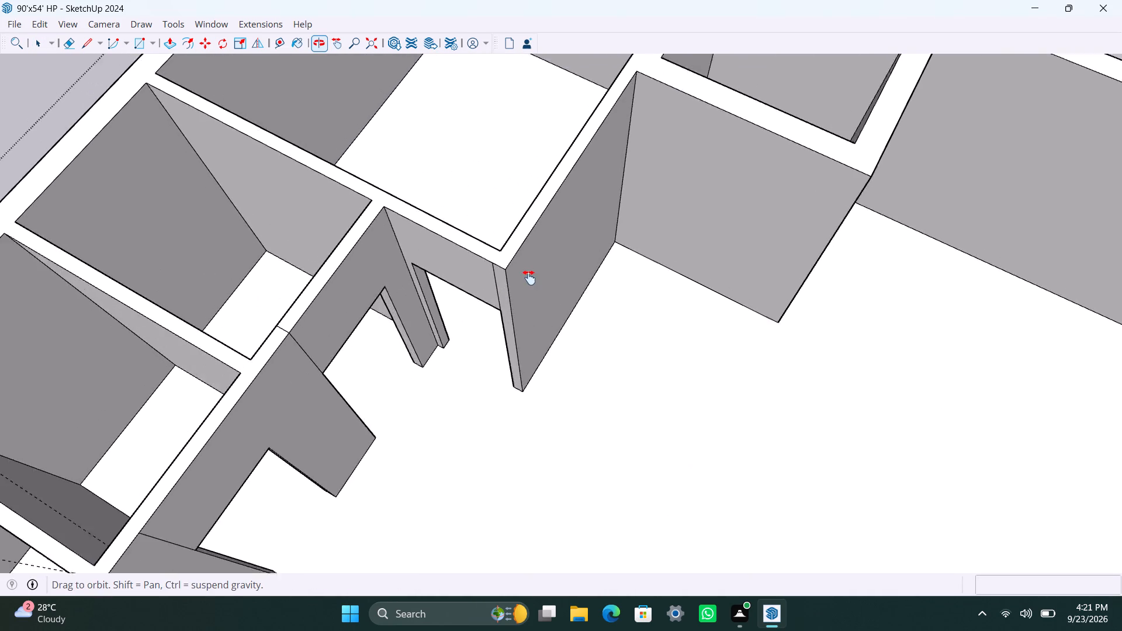
middle_click_drag(529, 278, 445, 323)
scroll(480, 318, "down", 4)
middle_click_drag(555, 412, 715, 377)
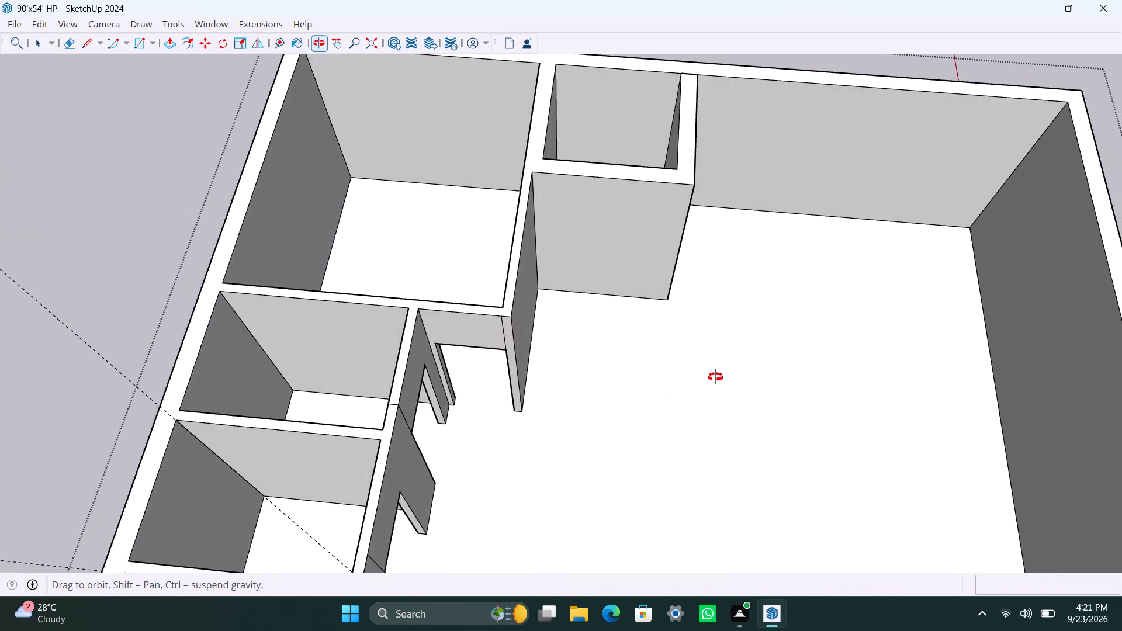
middle_click_drag(715, 377, 716, 377)
scroll(682, 337, "down", 2)
scroll(675, 335, "up", 3)
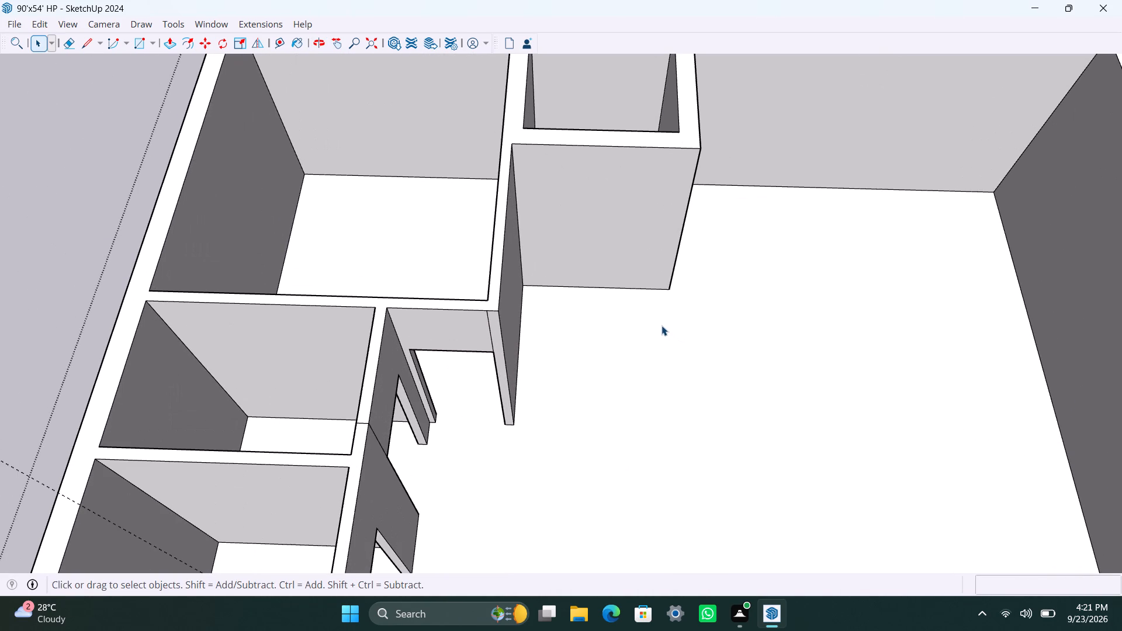
scroll(552, 230, "up", 1)
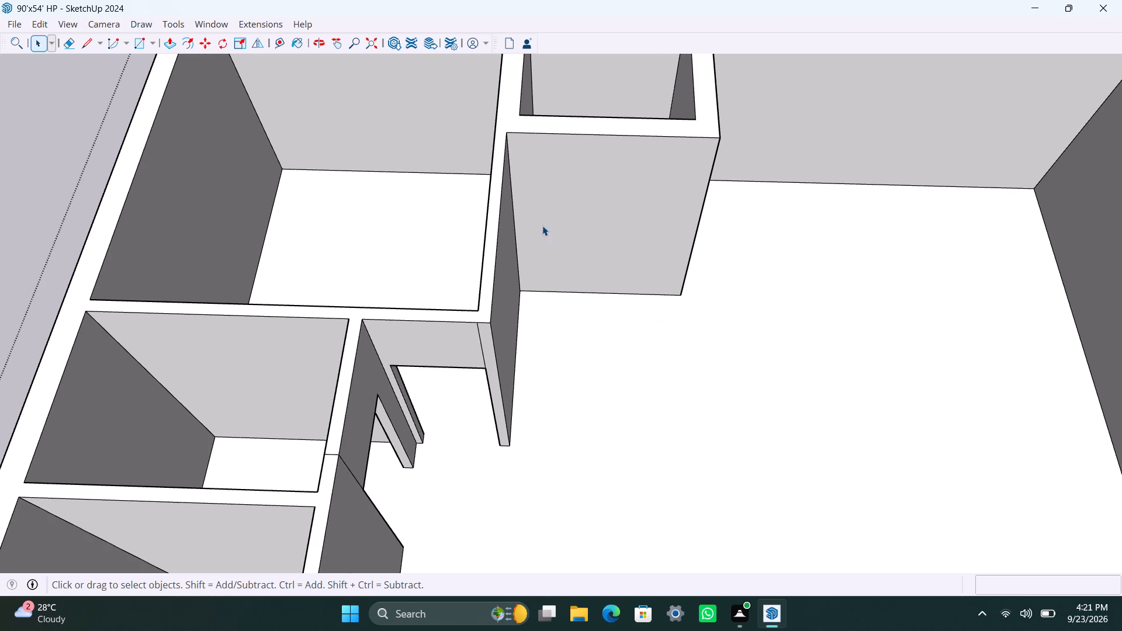
left_click(513, 191)
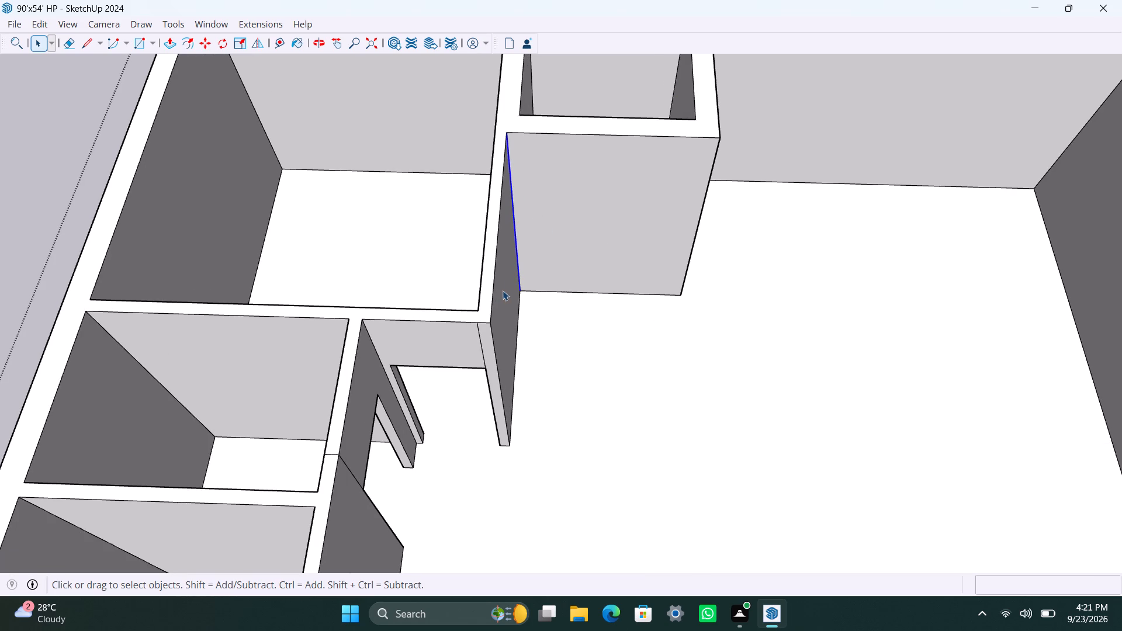
left_click(680, 293)
key("m")
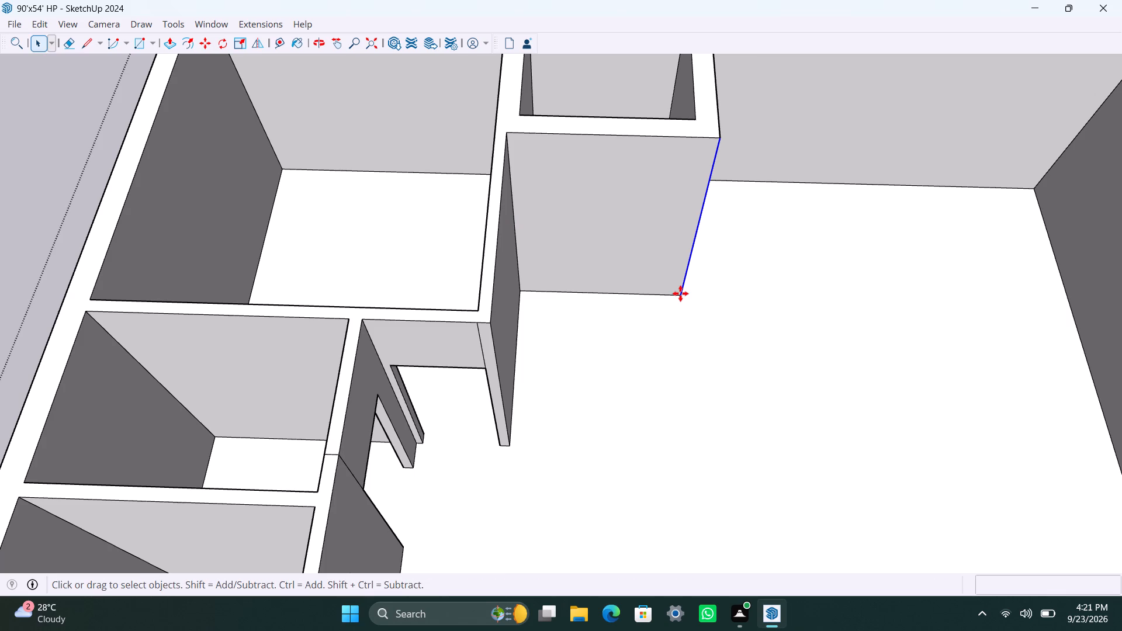
left_click(680, 294)
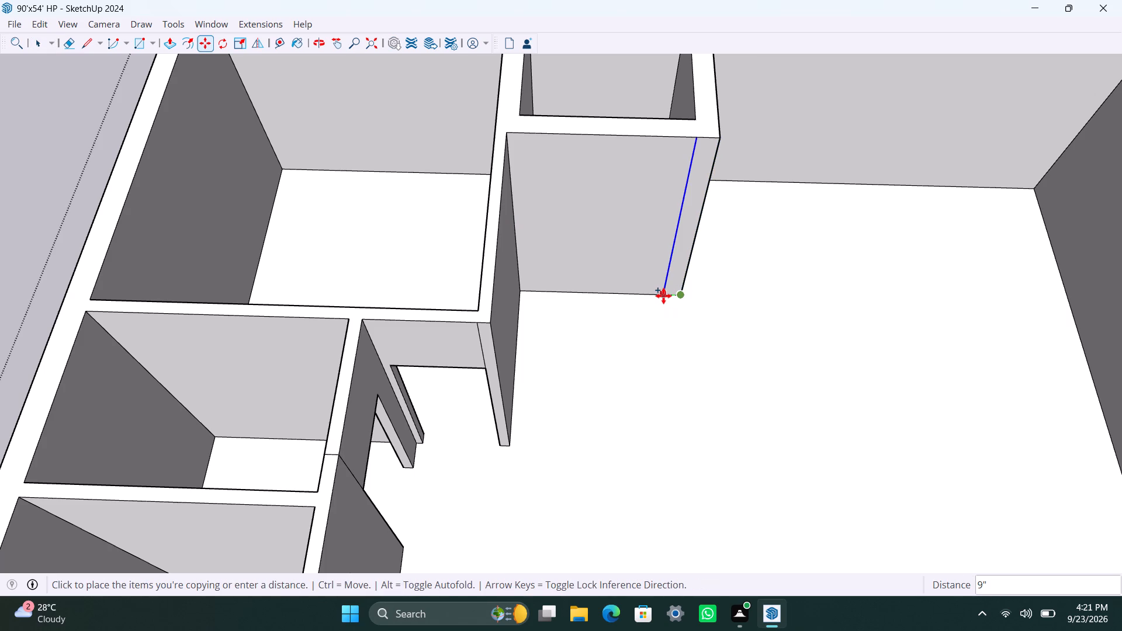
key("4")
type(".5\"")
key("Return")
key("space")
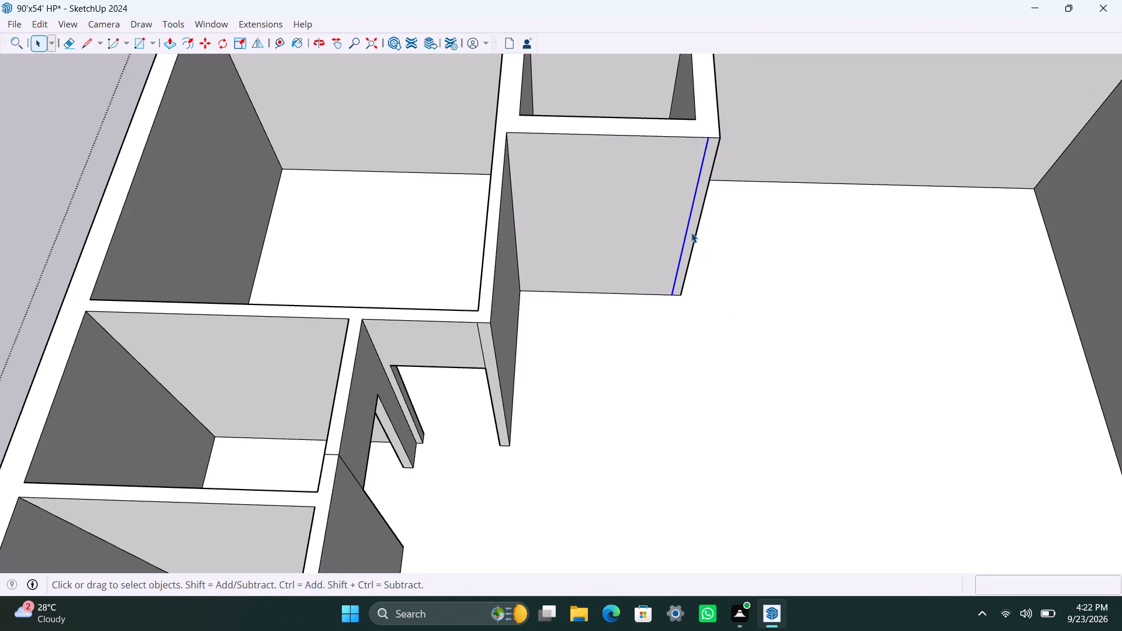
Push/Pull the 4.5" strip at the outer corner of the small room's wall 4'6" into the large room.
left_click(691, 233)
key("p")
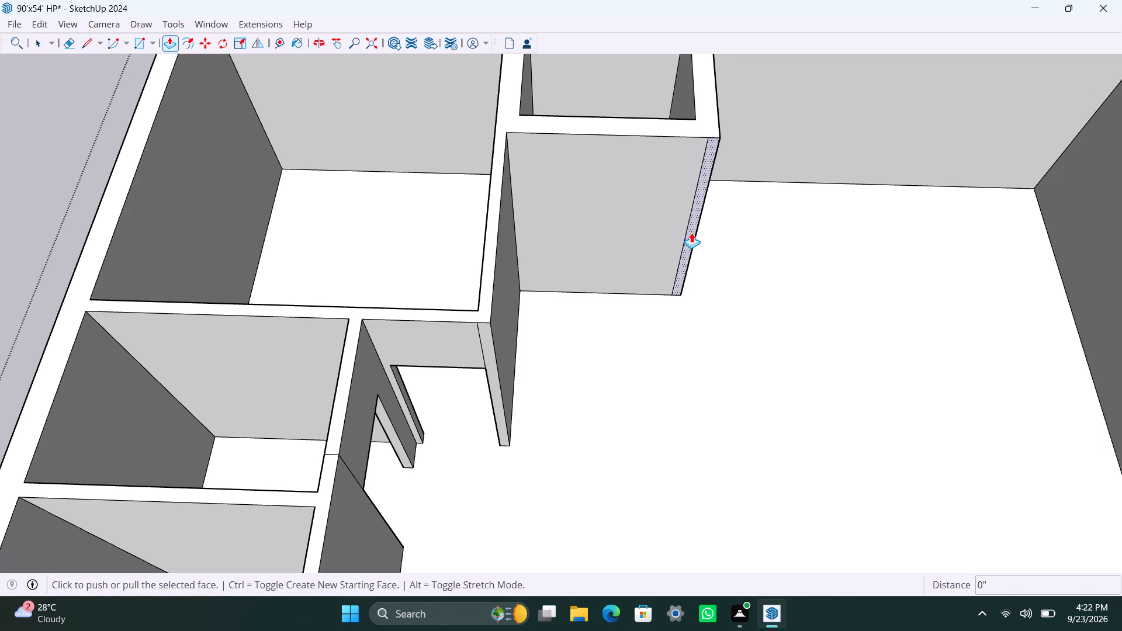
left_click(691, 233)
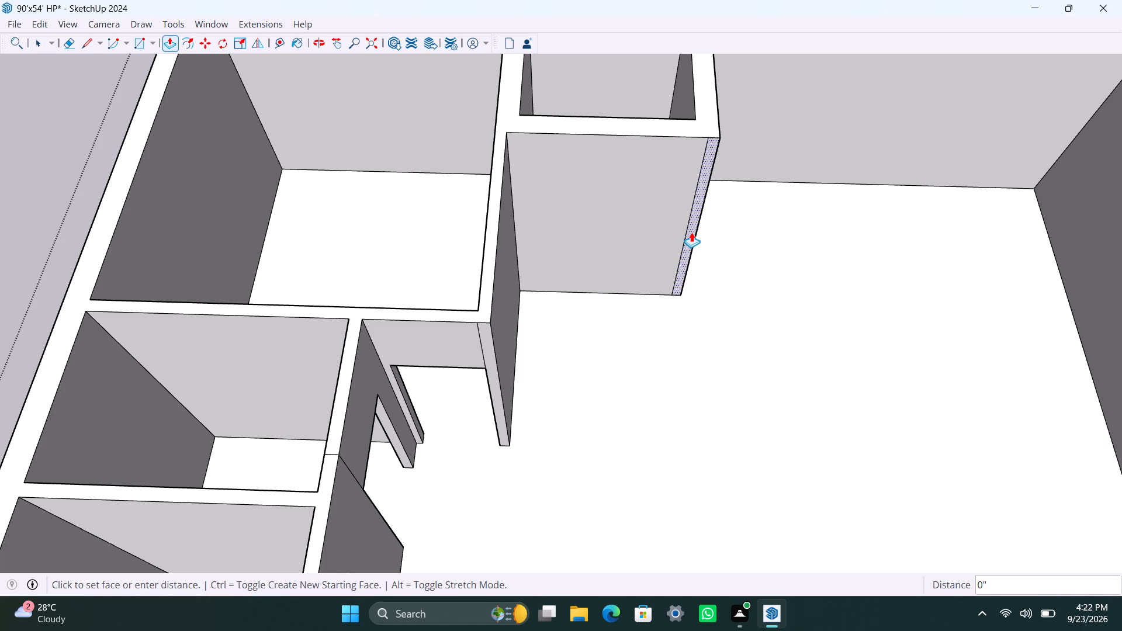
left_click_drag(691, 234, 687, 279)
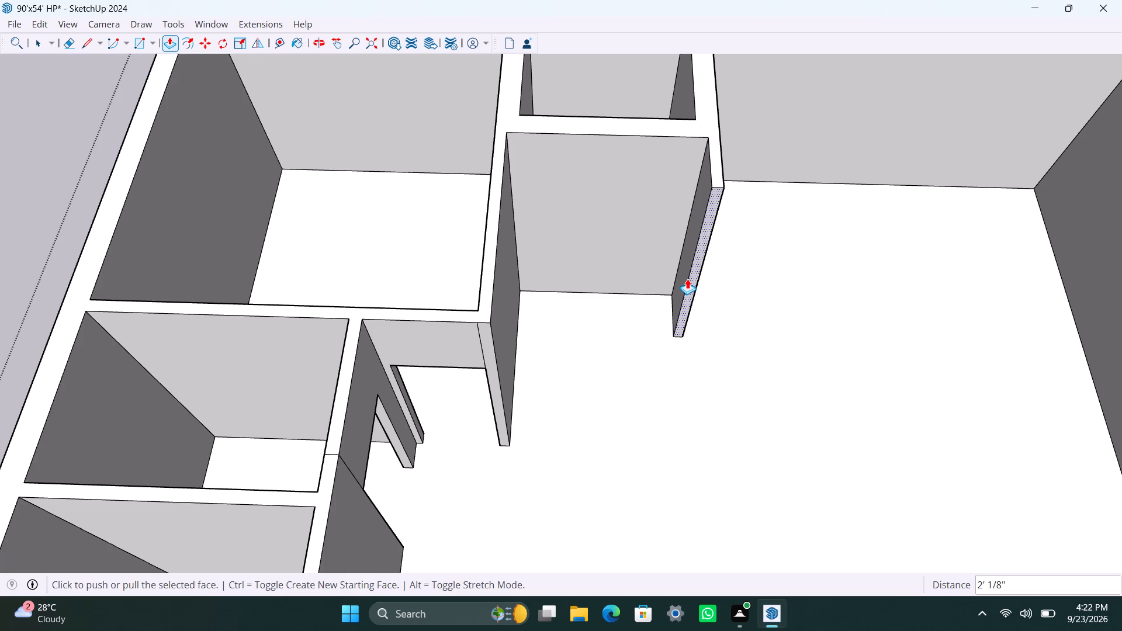
type("4'")
type("6\"")
key("Return")
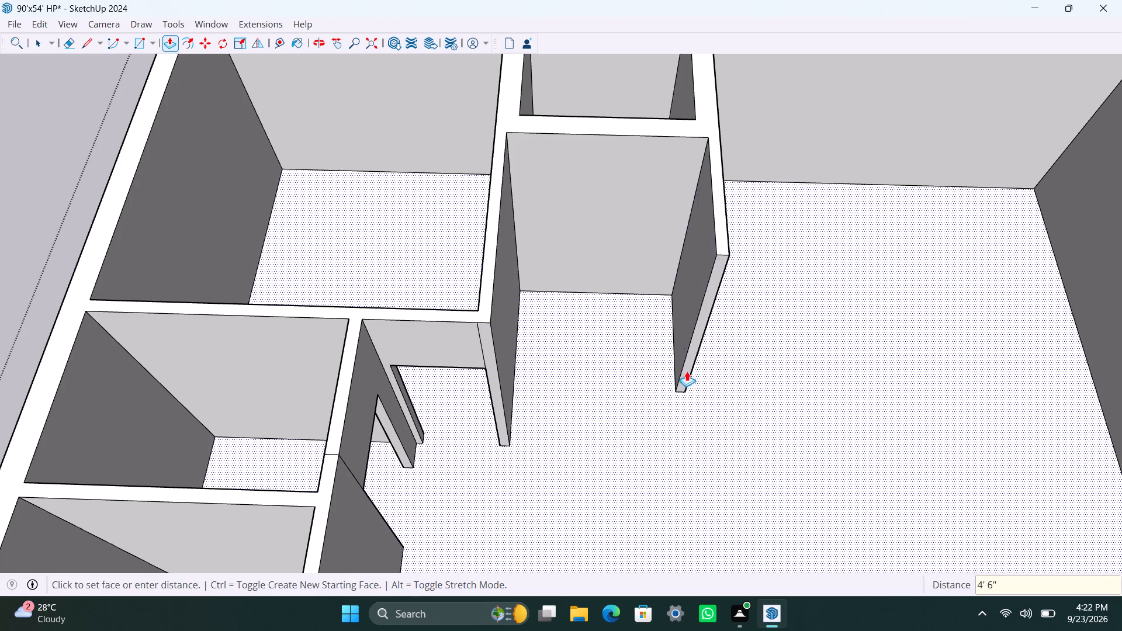
Push/Pull the end face of the new 4.5" wall another 4.5" outward.
left_click(687, 366)
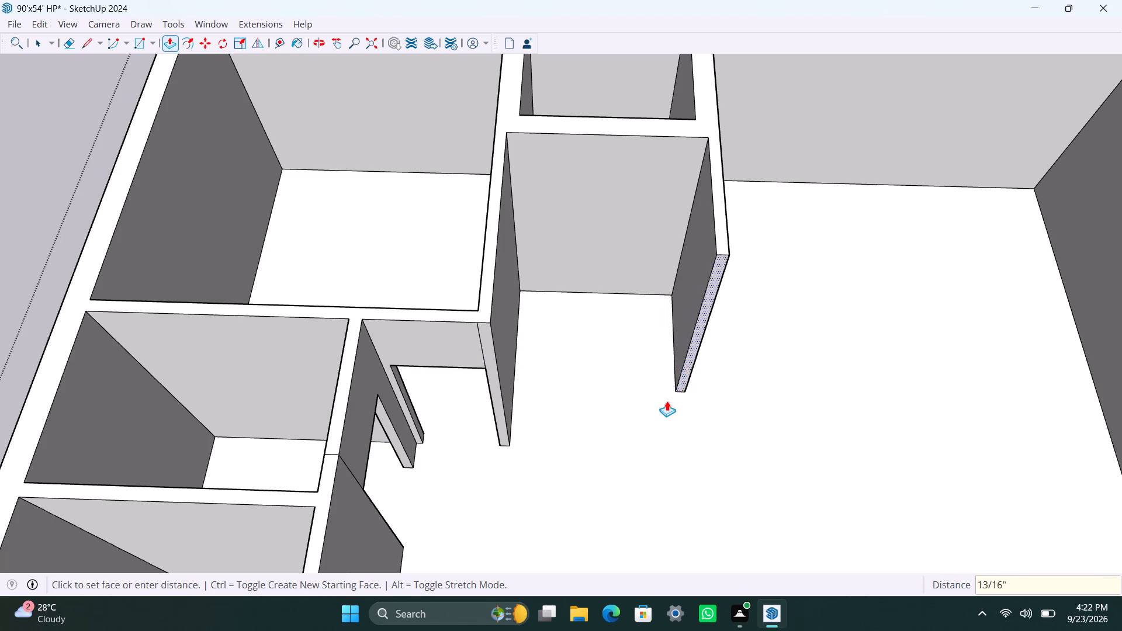
type("4.5\"")
key("Return")
key("space")
Copy the inner vertical end edge of the new 4.5" wall 4.5" back along its inner face.
scroll(667, 401, "up", 2)
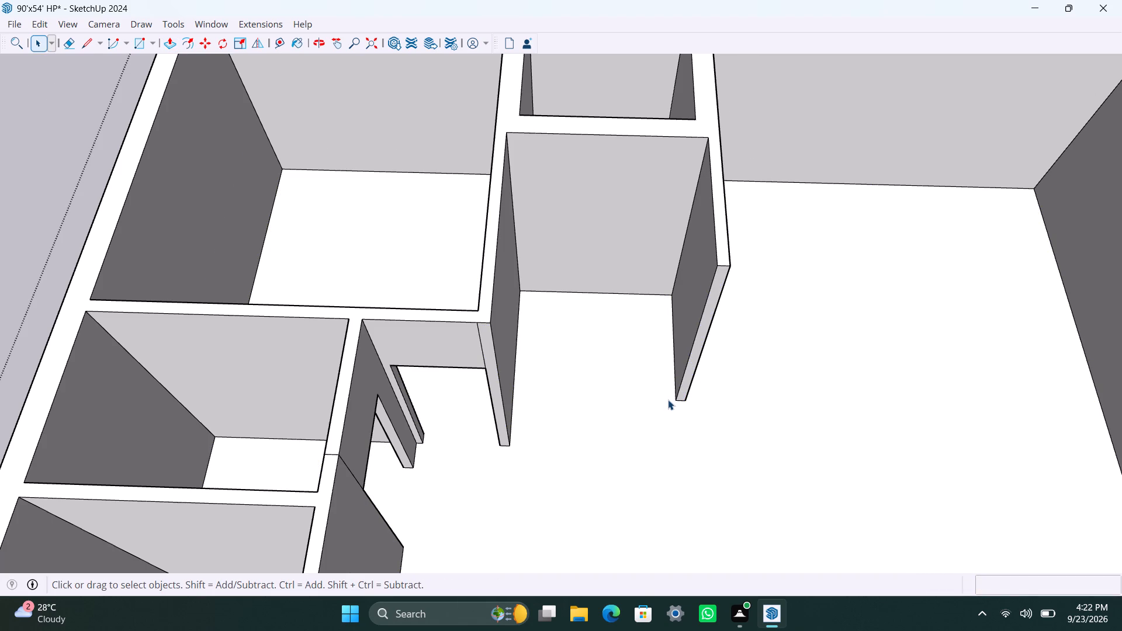
scroll(668, 400, "up", 4)
left_click(695, 386)
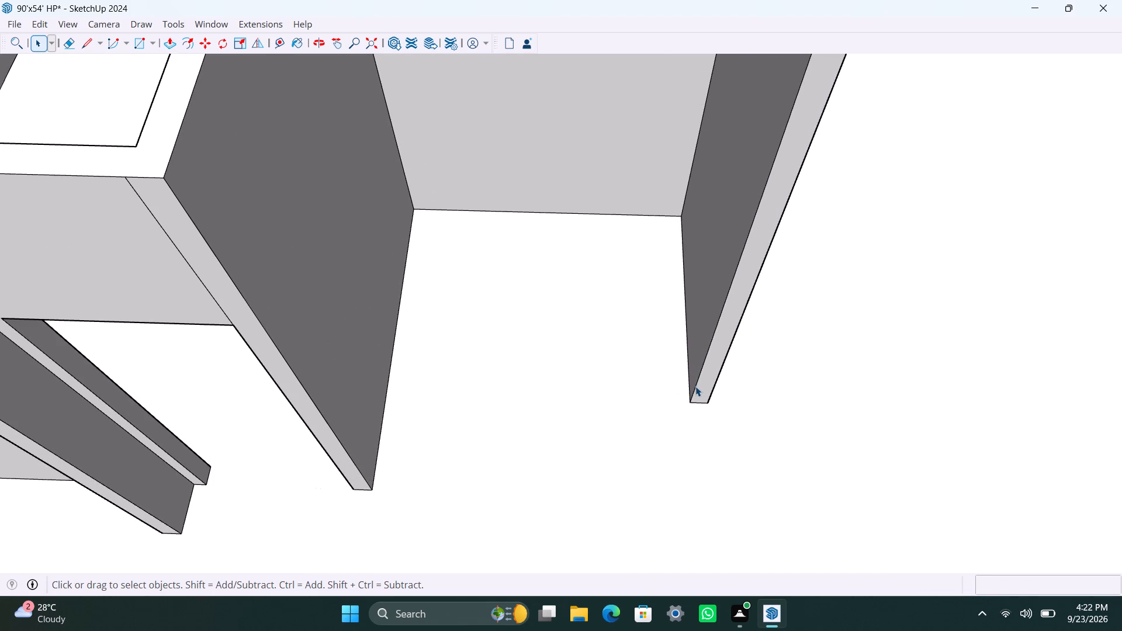
key("m")
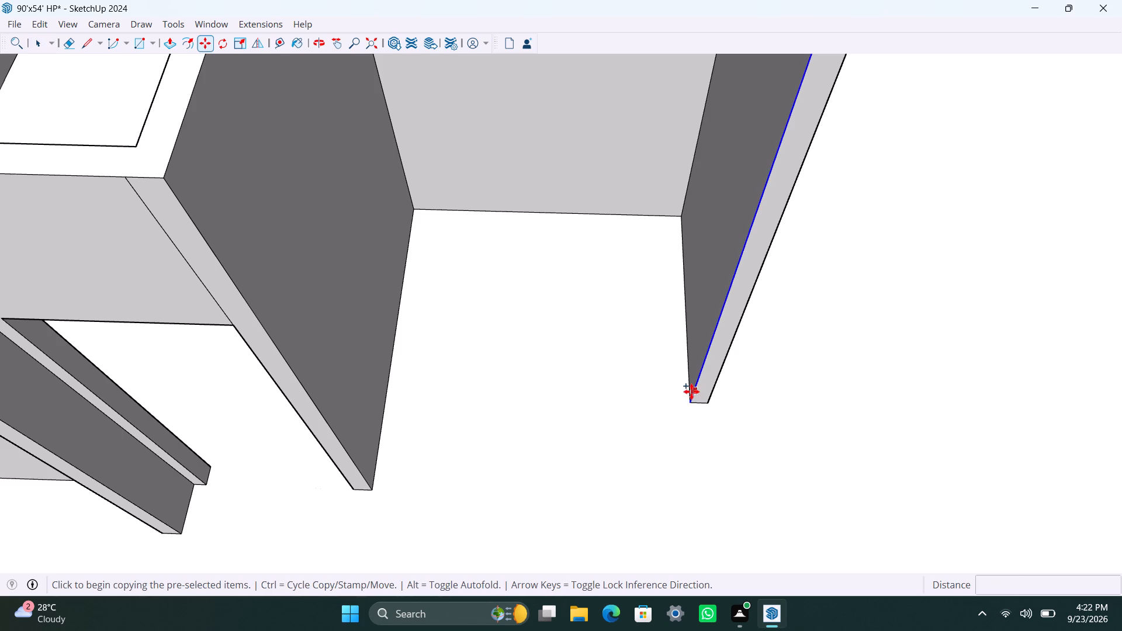
left_click(691, 398)
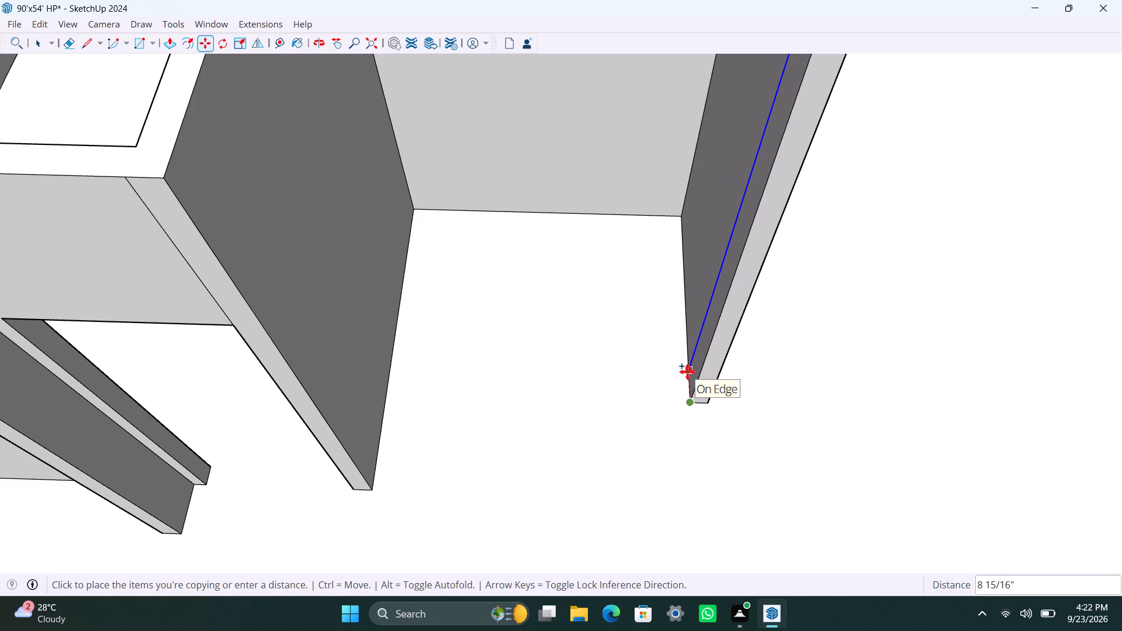
type("4.")
key("5")
key("shift+quotedbl")
key("Return")
key("space")
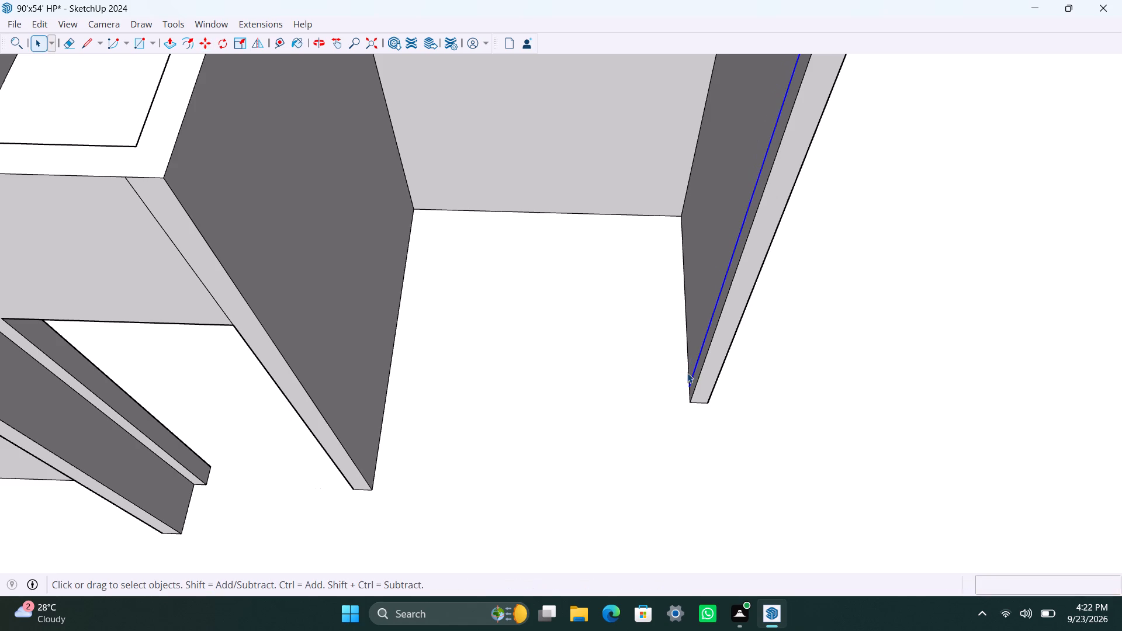
Push/Pull the 4.5" strip at the new wall's end 1' toward the opposite partition, forming a short return.
scroll(687, 396, "up", 2)
middle_click_drag(651, 421, 760, 411)
scroll(739, 311, "up", 2)
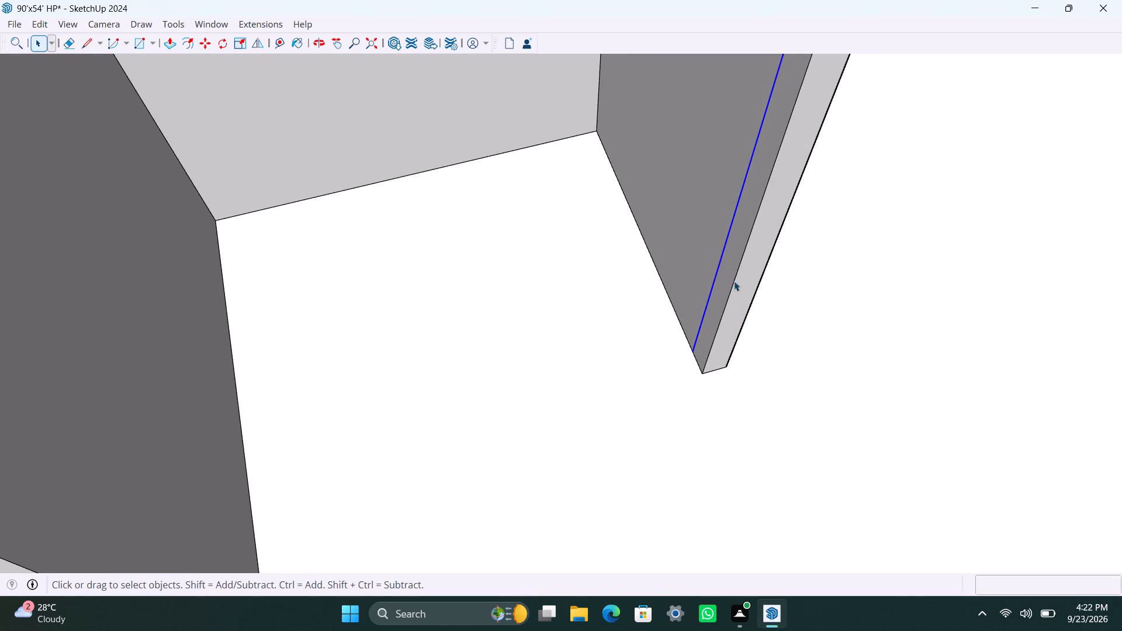
left_click(734, 268)
key("p")
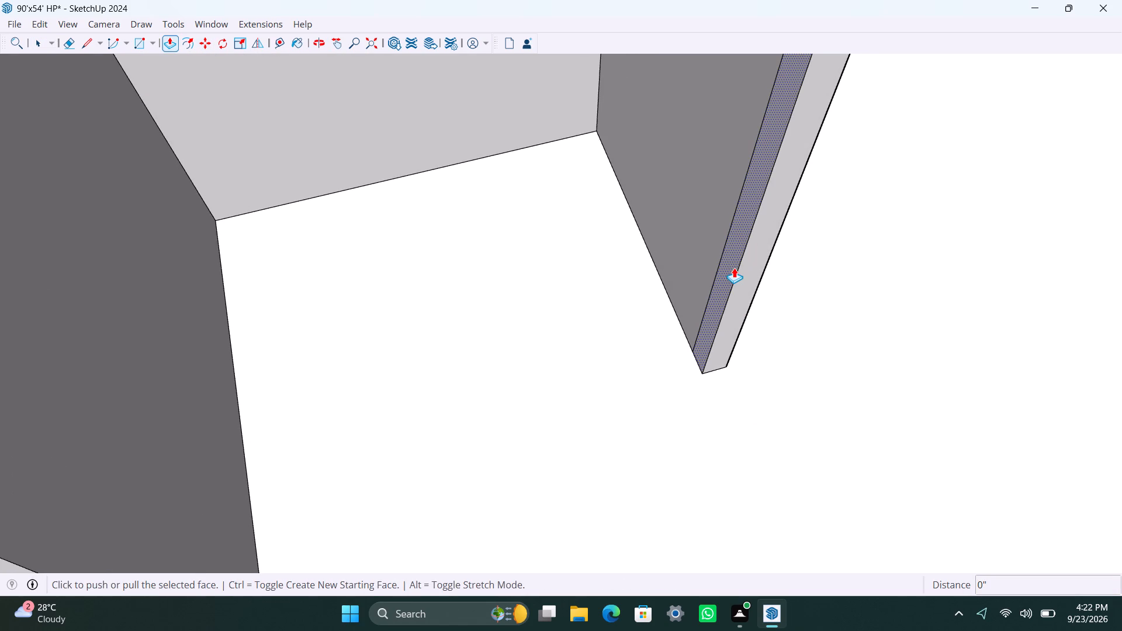
left_click(735, 267)
type("1'")
key("Return")
key("space")
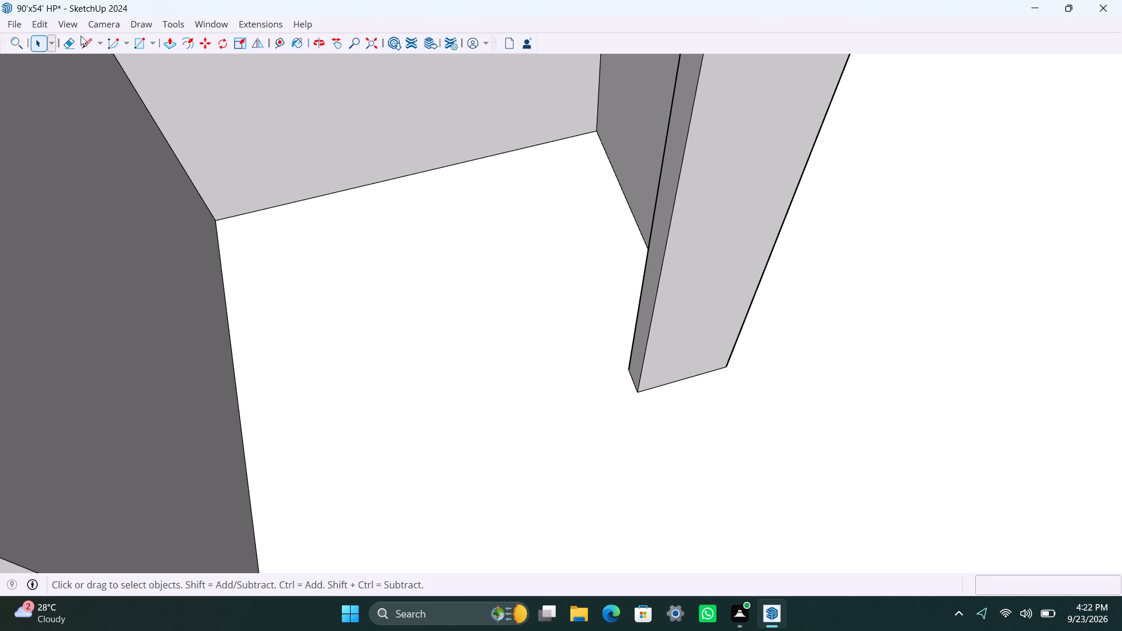
Copy the vertical corner edge between the small room's wall and the opposite partition 4'6" along the partition.
scroll(165, 226, "down", 16)
middle_click_drag(308, 345, 248, 345)
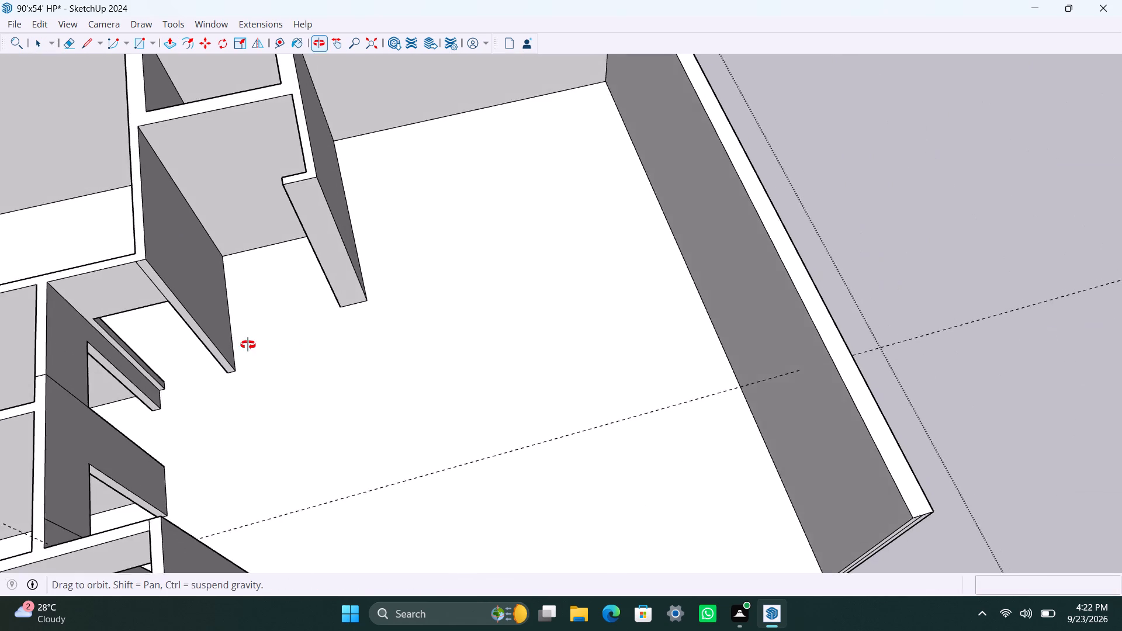
middle_click_drag(248, 345, 236, 339)
scroll(241, 303, "down", 2)
middle_click_drag(262, 312, 346, 474)
scroll(323, 415, "down", 1)
scroll(322, 398, "up", 5)
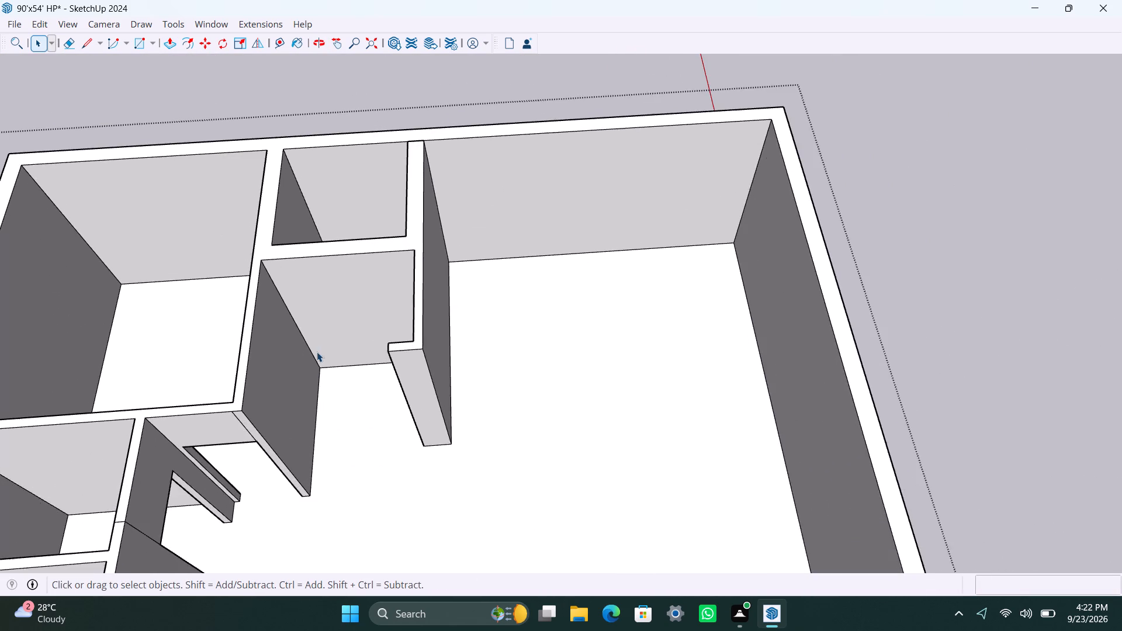
left_click(310, 345)
left_click(309, 353)
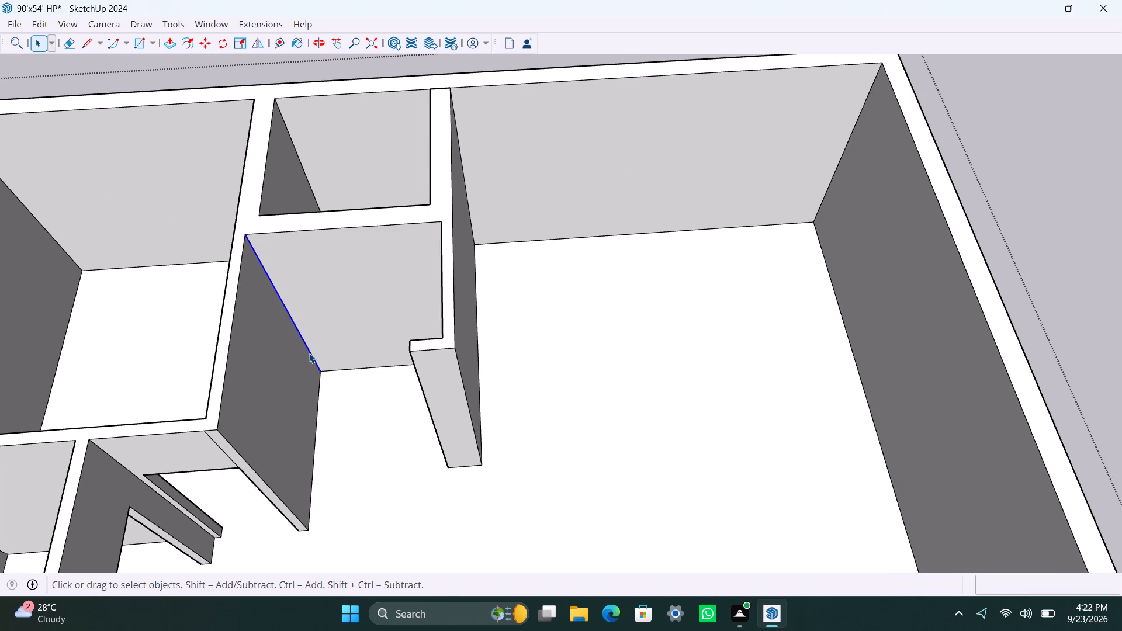
key("m")
left_click(321, 375)
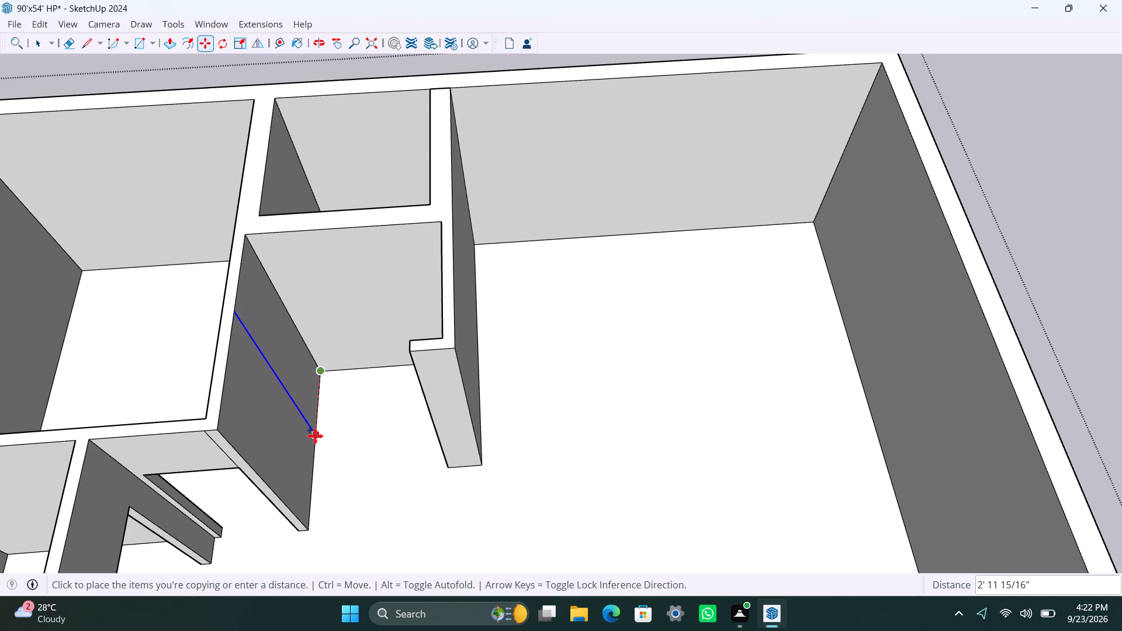
type("4'6\"")
key("Return")
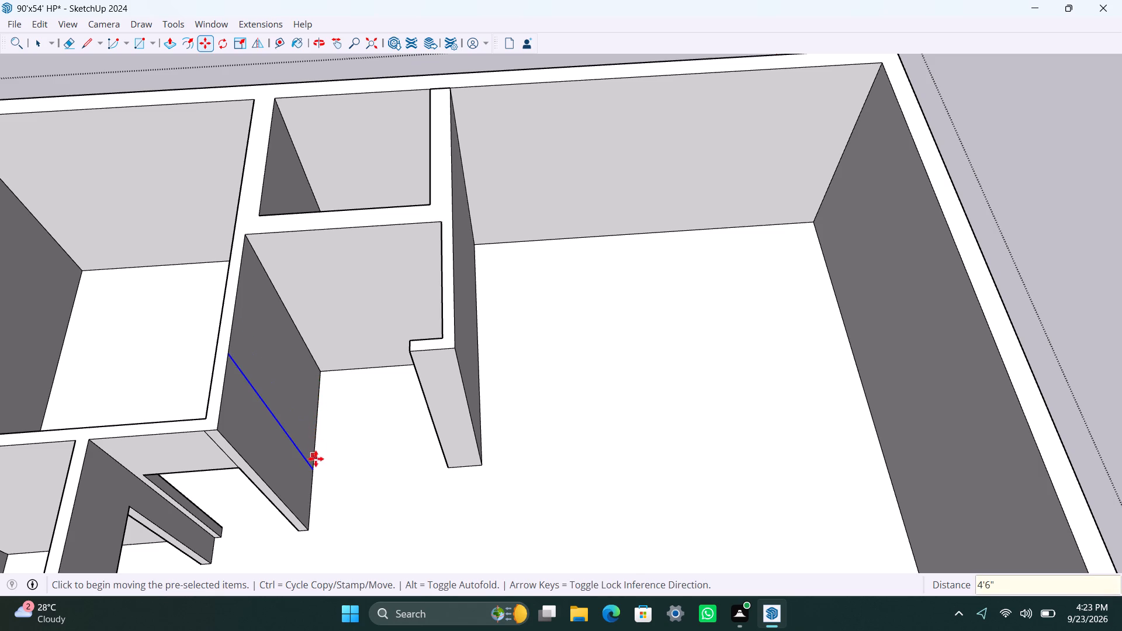
Copy the new vertical line on the partition another 4.5" toward the partition's free end, outlining a strip.
left_click(316, 466)
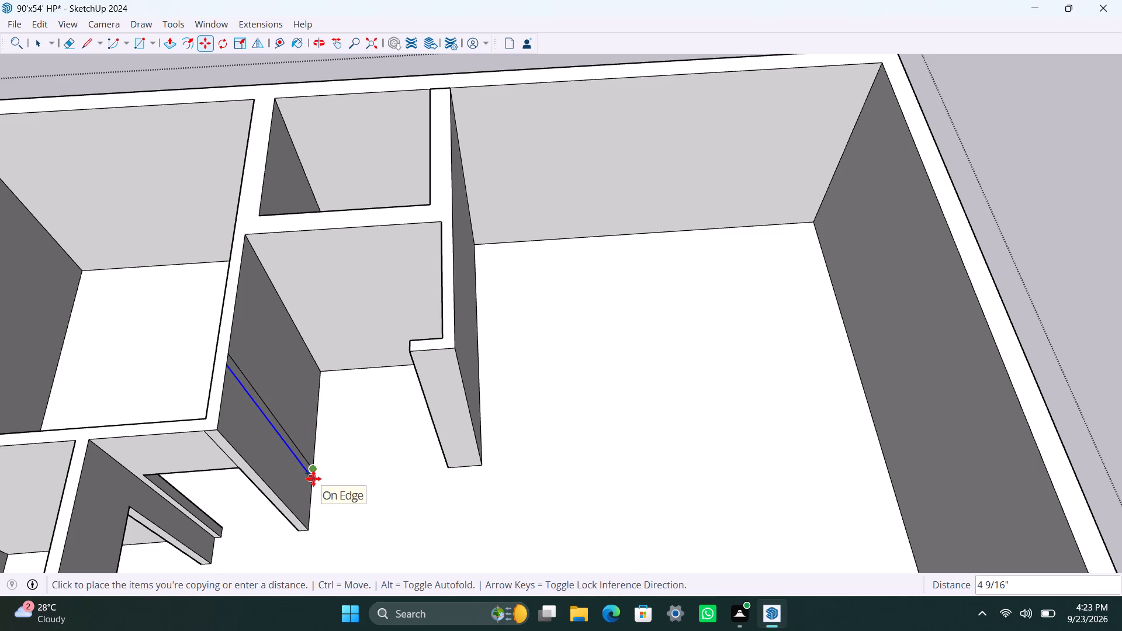
type("4.5\"")
key("Return")
key("space")
Push/Pull the 4.5" strip on the partition 1' toward the opposite return, forming a matching short return.
scroll(272, 483, "up", 3)
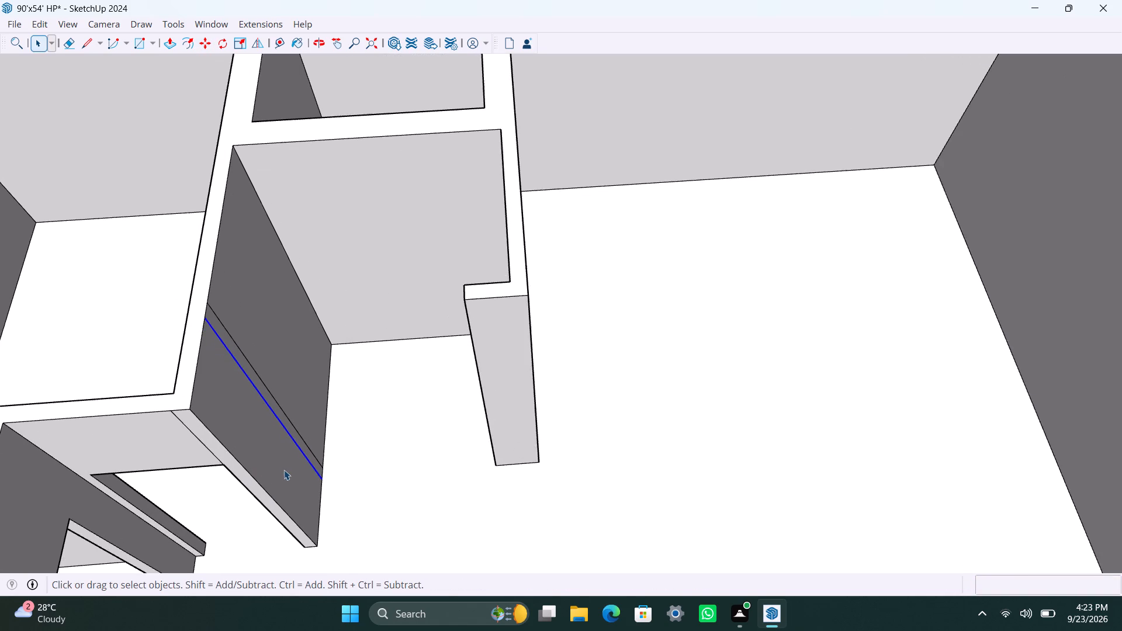
scroll(289, 462, "up", 4)
left_click(307, 447)
key("p")
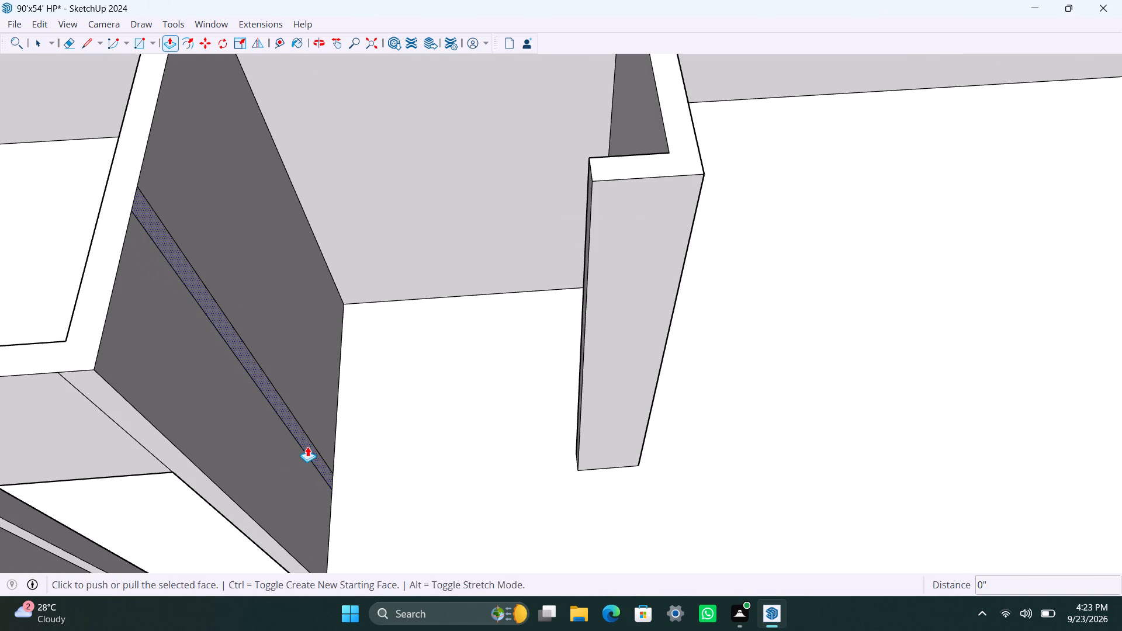
left_click(307, 446)
type("1'")
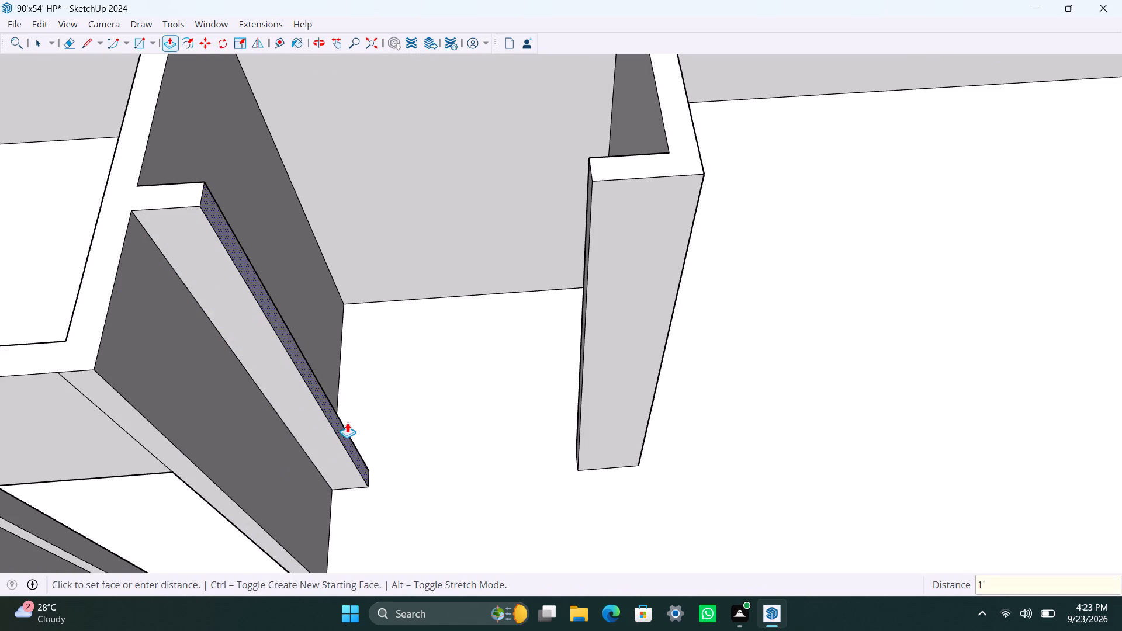
key("Return")
key("space")
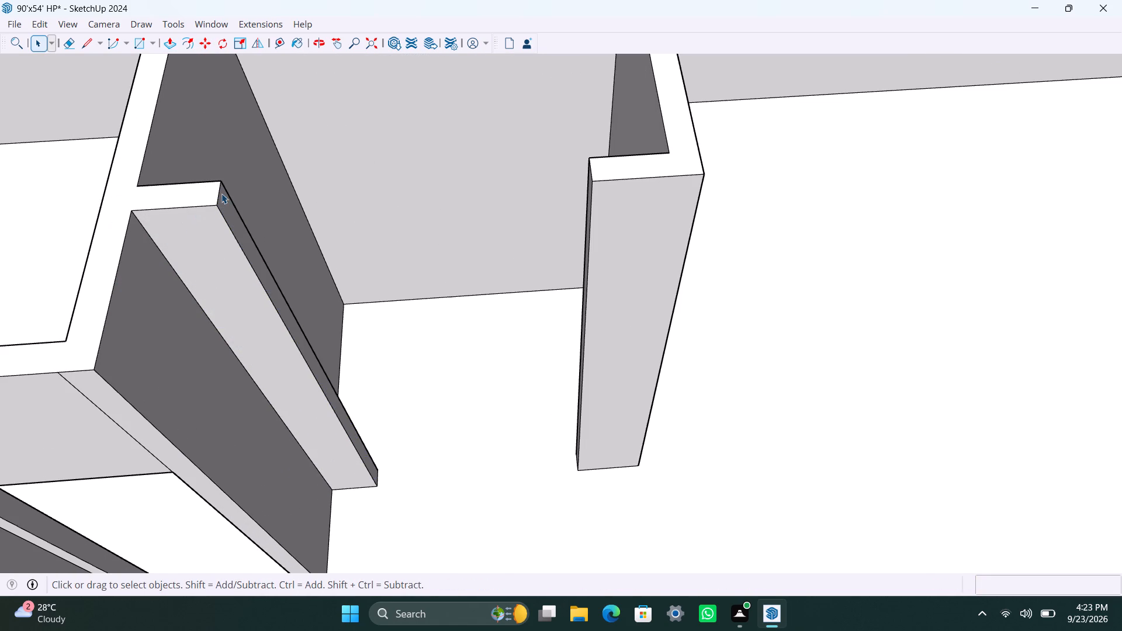
Copy the top edge of the new return's end face 3' down the face.
left_click(220, 195)
key("m")
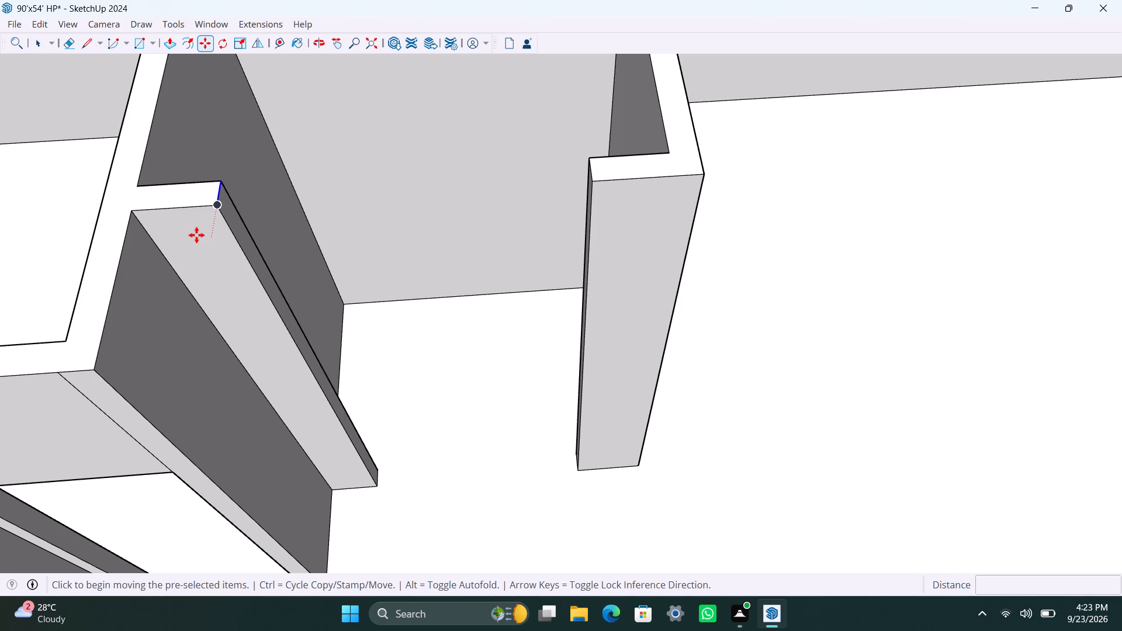
left_click(214, 209)
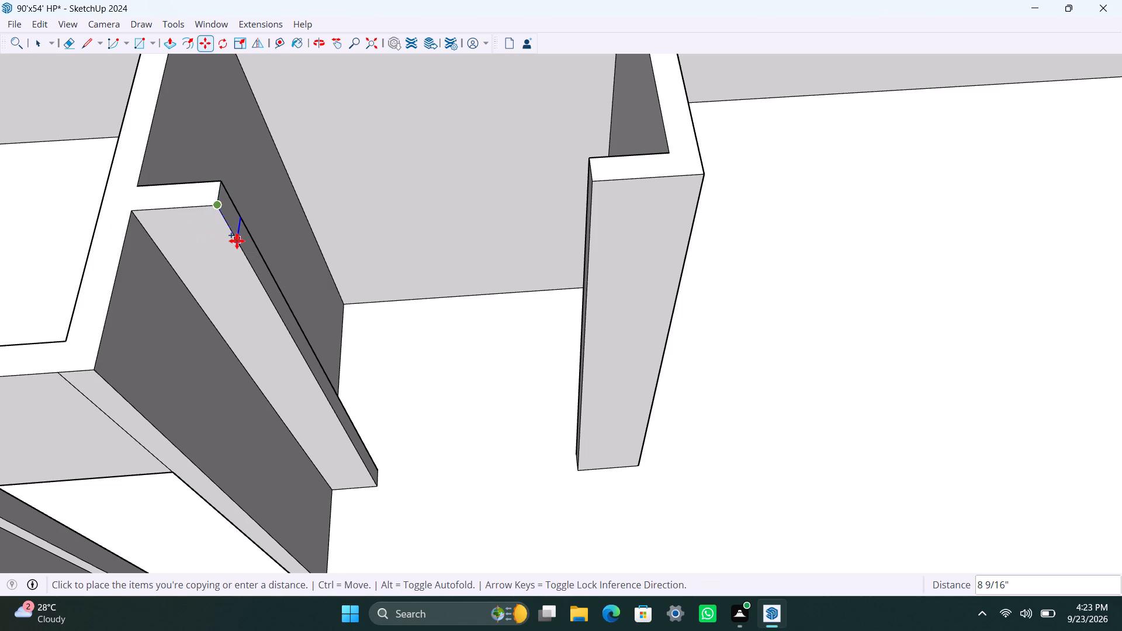
type("3'")
key("Return")
key("space")
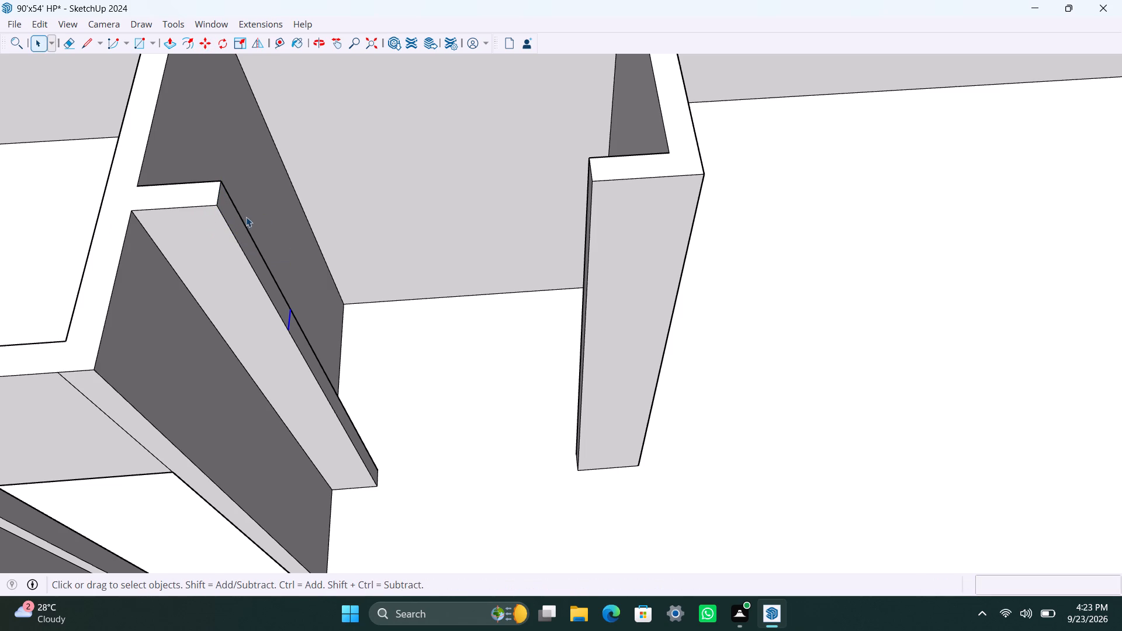
Push/Pull the upper 3' portion of the return's end face 4'6" to the opposite return, bridging the opening with a header.
left_click(243, 242)
key("p")
left_click_drag(240, 241, 398, 238)
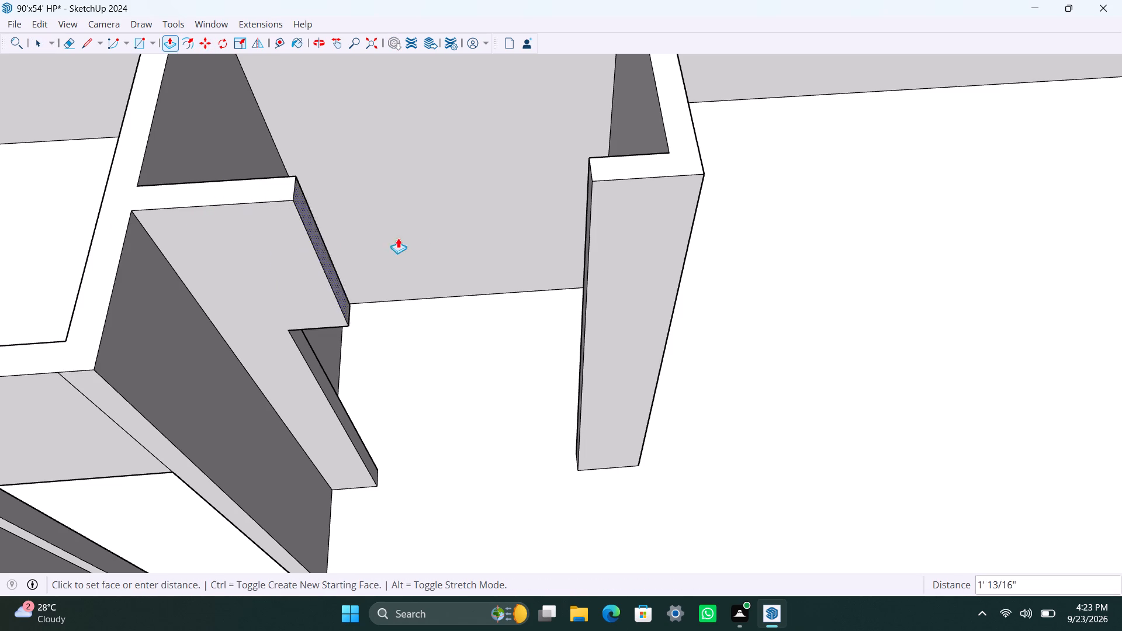
left_click_drag(398, 238, 593, 194)
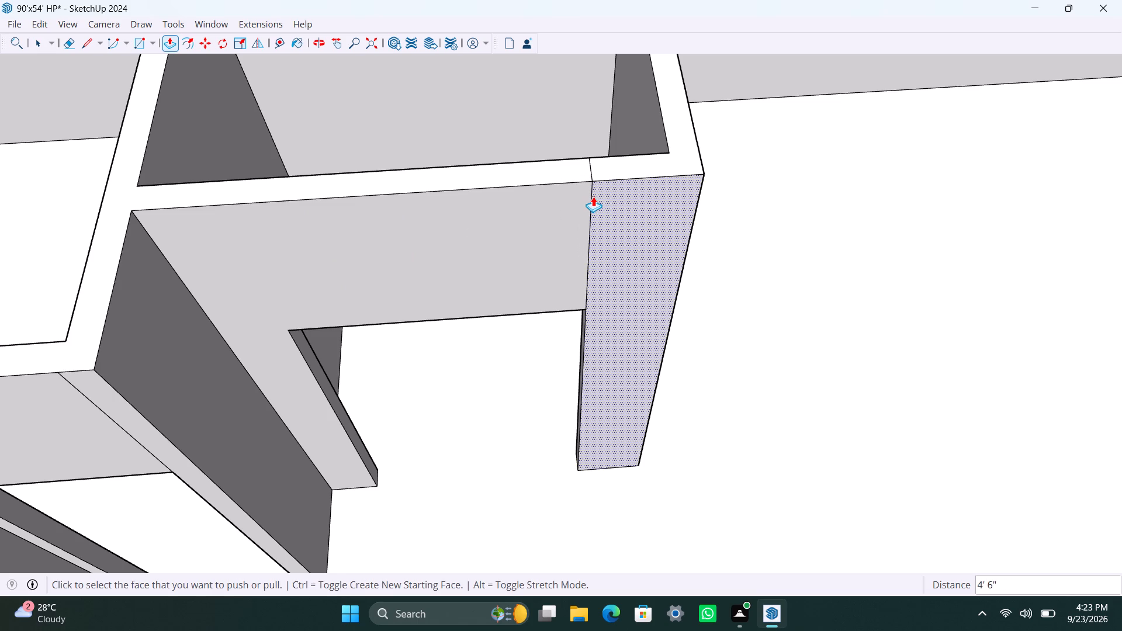
Save the model.
key("ctrl+s")
key("space")
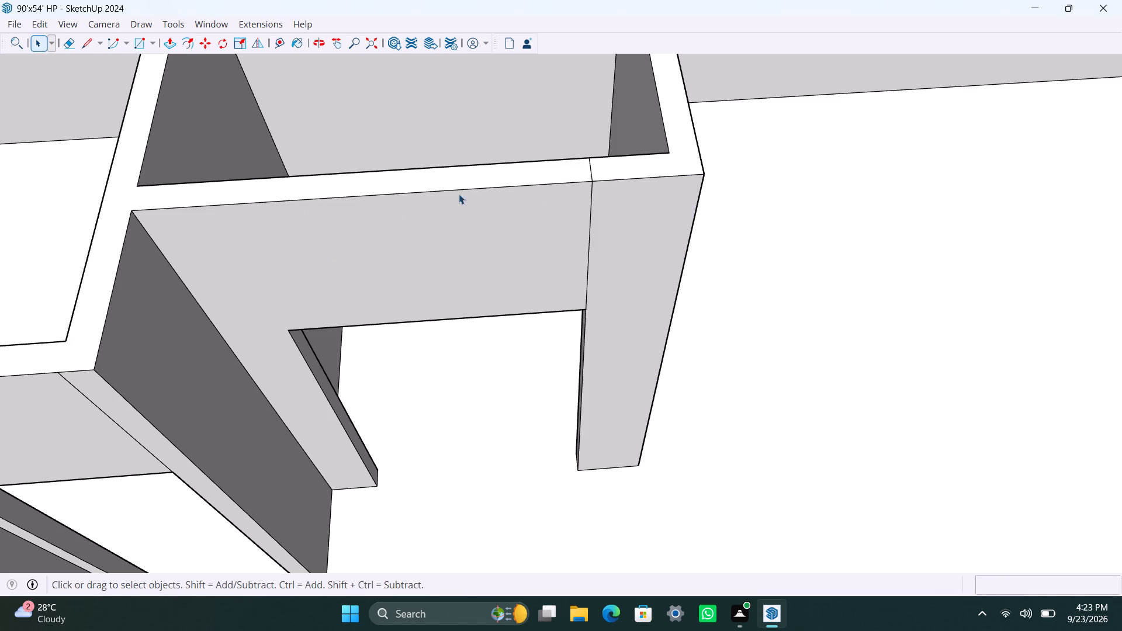
Draw a 2' by 6'6" rectangle on the small room's floor, along the full width of the wall facing the opening.
scroll(455, 140, "down", 3)
scroll(452, 131, "up", 2)
middle_click_drag(500, 136, 477, 247)
scroll(400, 375, "up", 2)
middle_click_drag(401, 386, 420, 383, "shift")
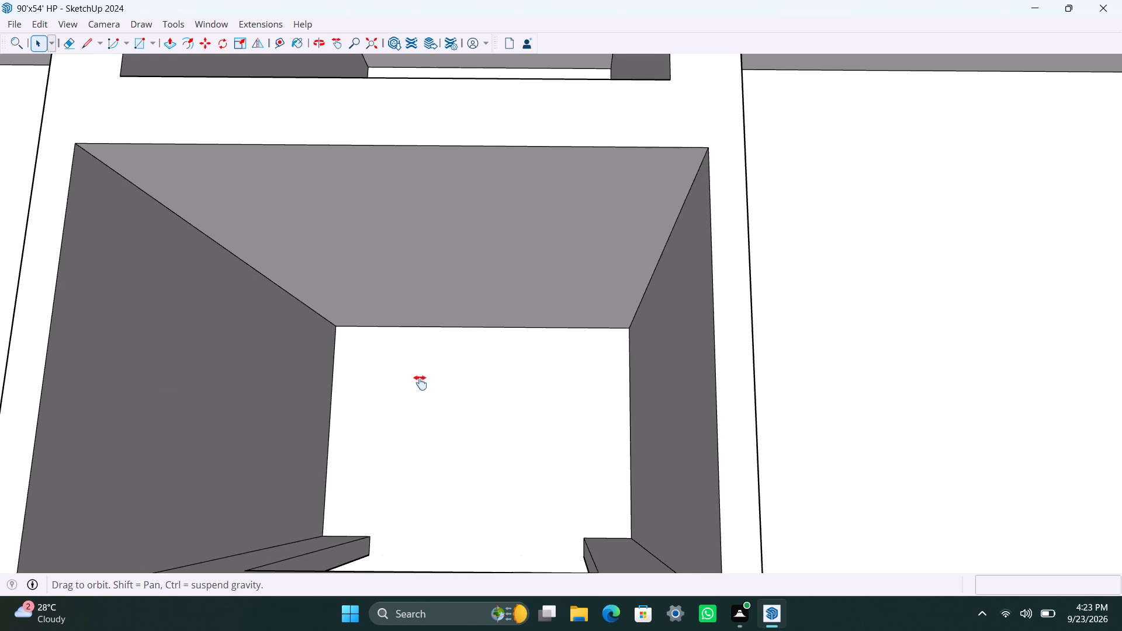
middle_click_drag(420, 383, 515, 339, "shift")
scroll(448, 287, "up", 3)
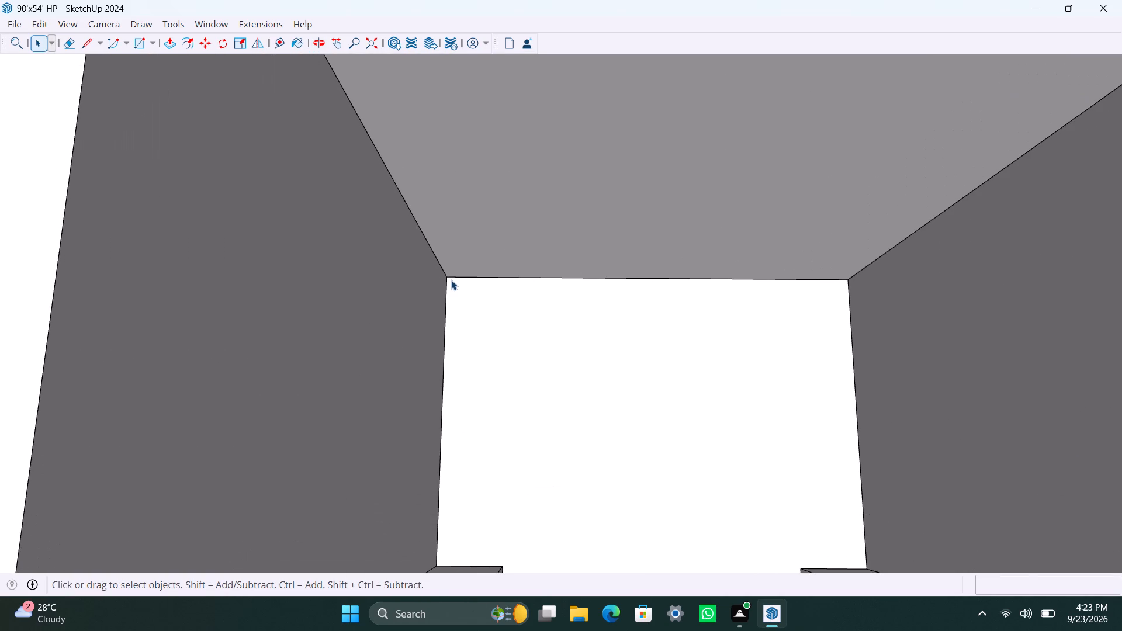
key("r")
left_click(449, 275)
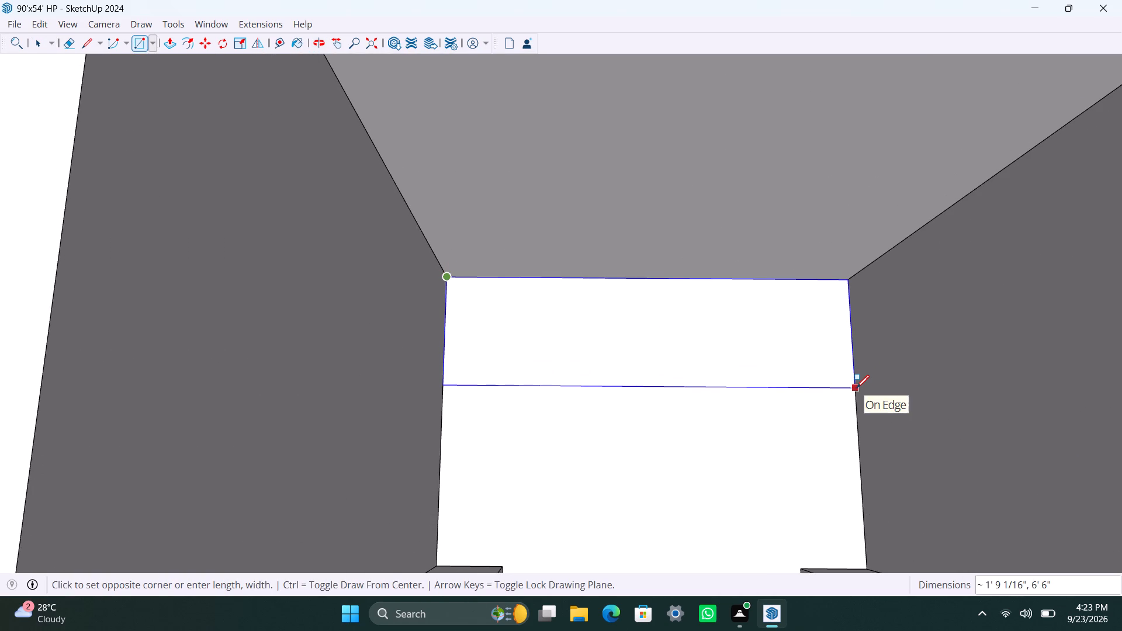
type("2'")
key("Return")
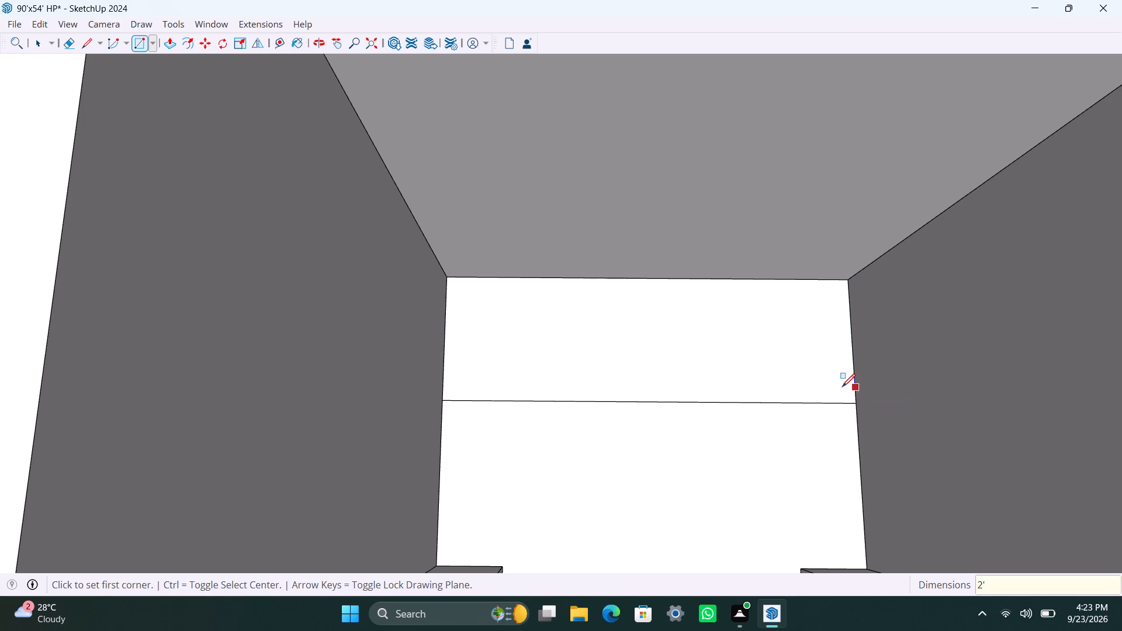
Make a group from the floor rectangle's face and edges.
key("space")
double_click(684, 398)
right_click(683, 396)
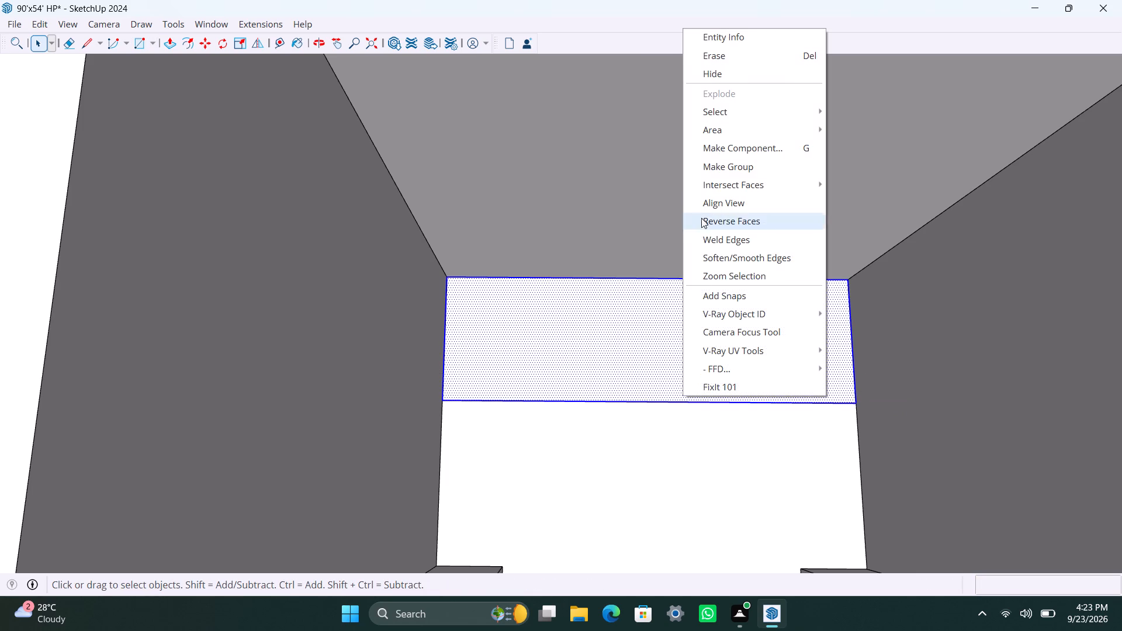
left_click(728, 171)
Push/Pull the rectangle inside its group 3' upward to form a counter block.
triple_click(684, 365)
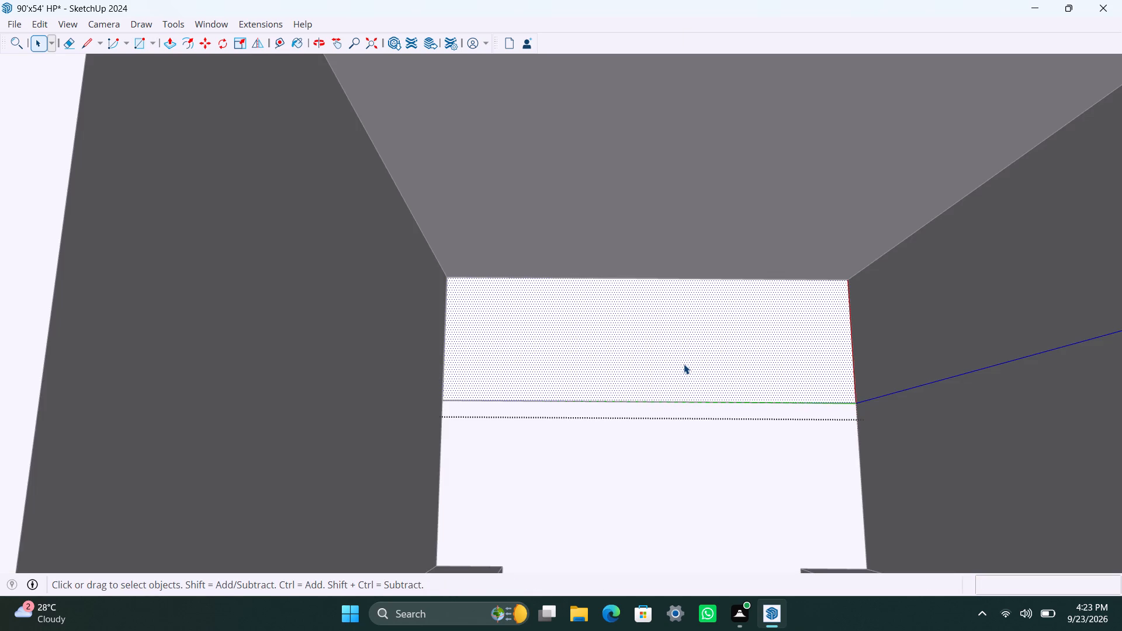
key("p")
left_click(684, 364)
type("3'")
key("Return")
key("space")
left_click(679, 479)
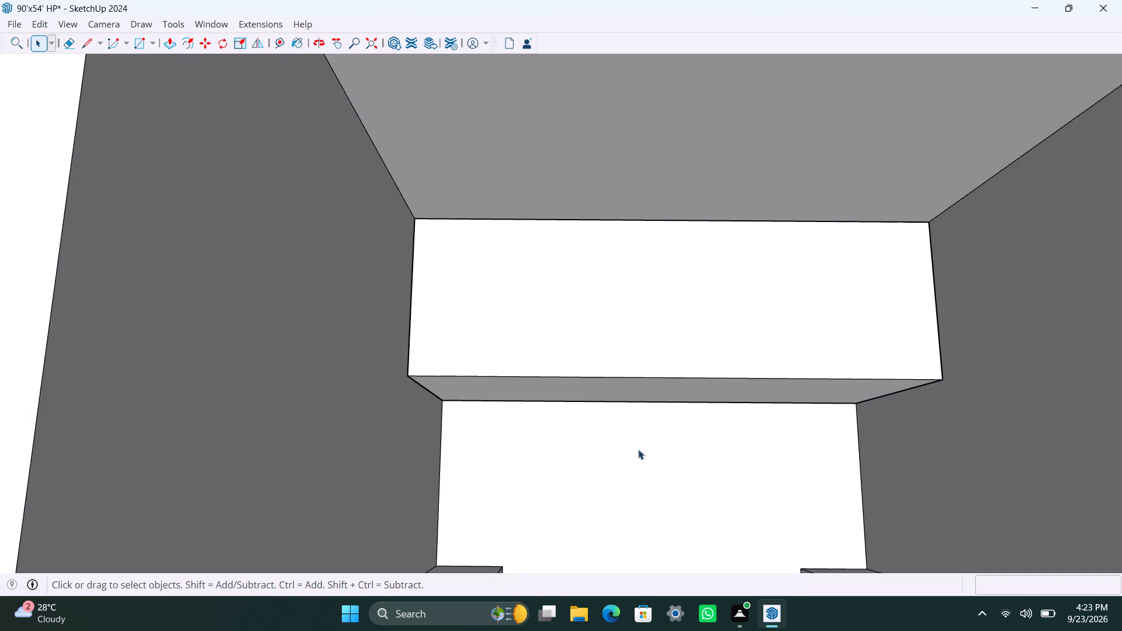
Open the counter block's group and offset its front face inward by 2.5 mm.
scroll(640, 424, "down", 14)
middle_click_drag(565, 415, 496, 136)
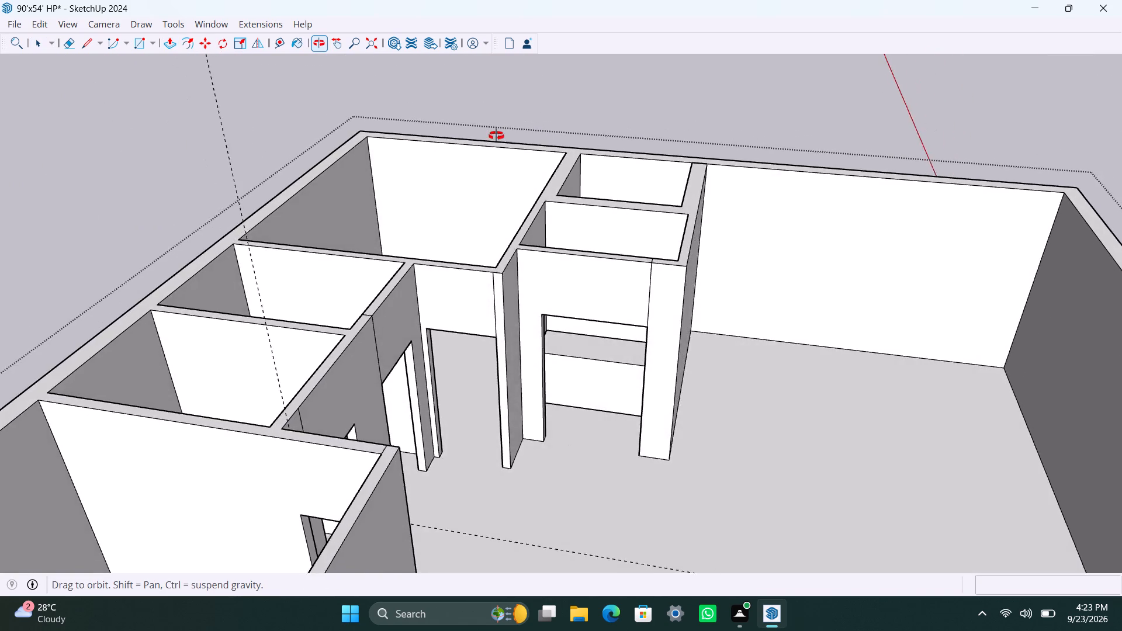
middle_click_drag(496, 136, 527, 154)
scroll(492, 353, "down", 9)
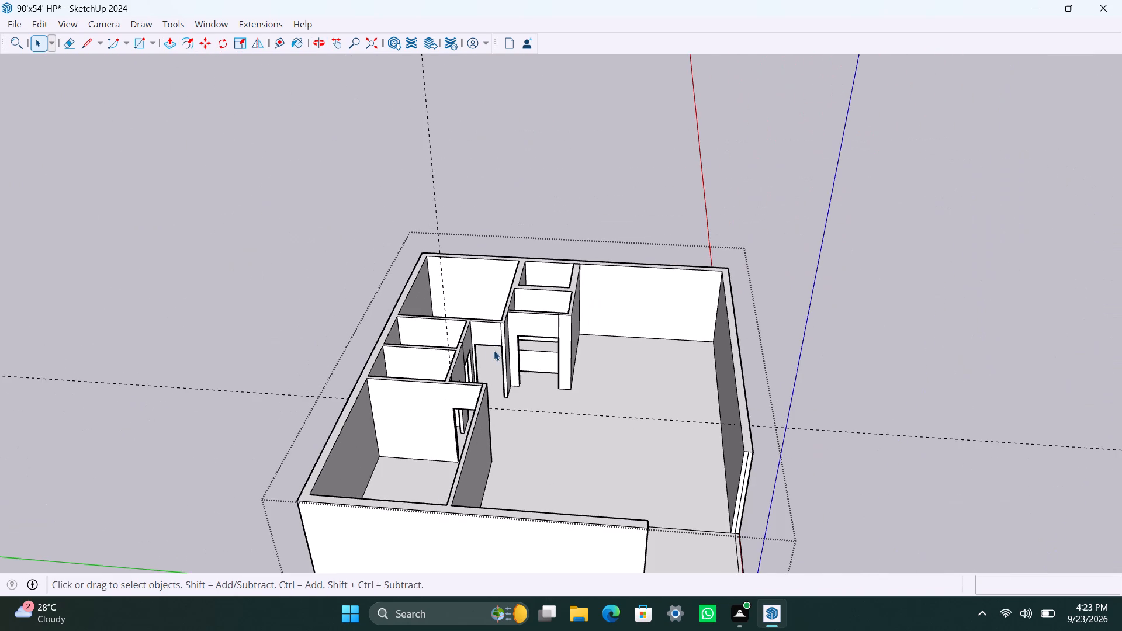
middle_click_drag(492, 354, 347, 449, "shift")
scroll(368, 483, "up", 10)
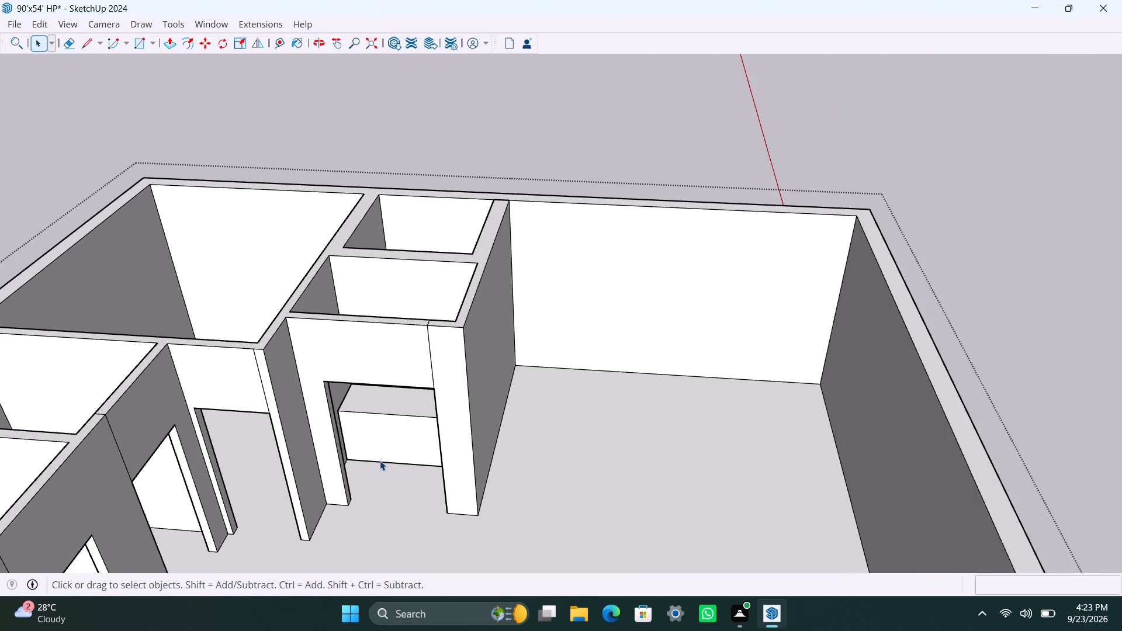
scroll(380, 460, "up", 2)
middle_click_drag(372, 477, 410, 457)
scroll(418, 437, "up", 7)
triple_click(417, 446)
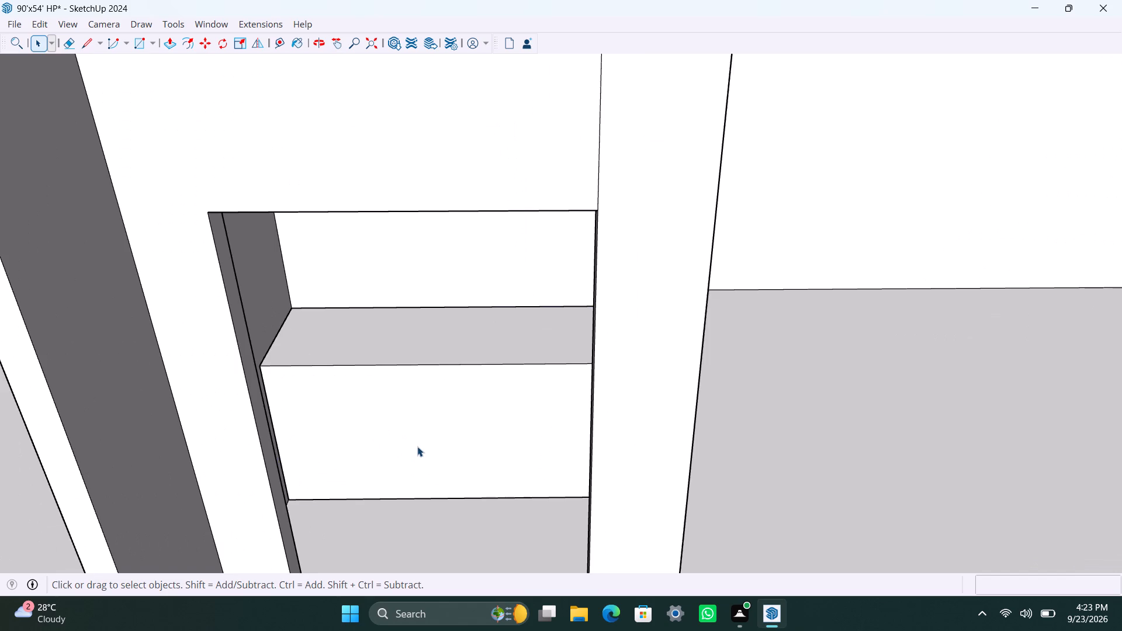
scroll(410, 435, "up", 3)
left_click(338, 444)
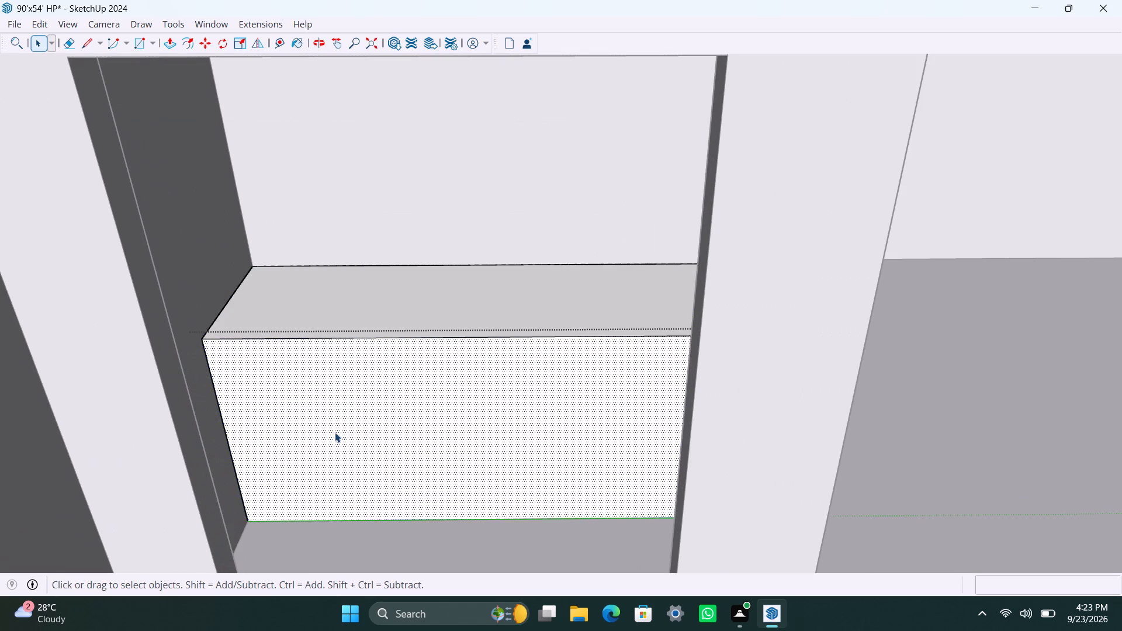
key("f")
left_click(250, 382)
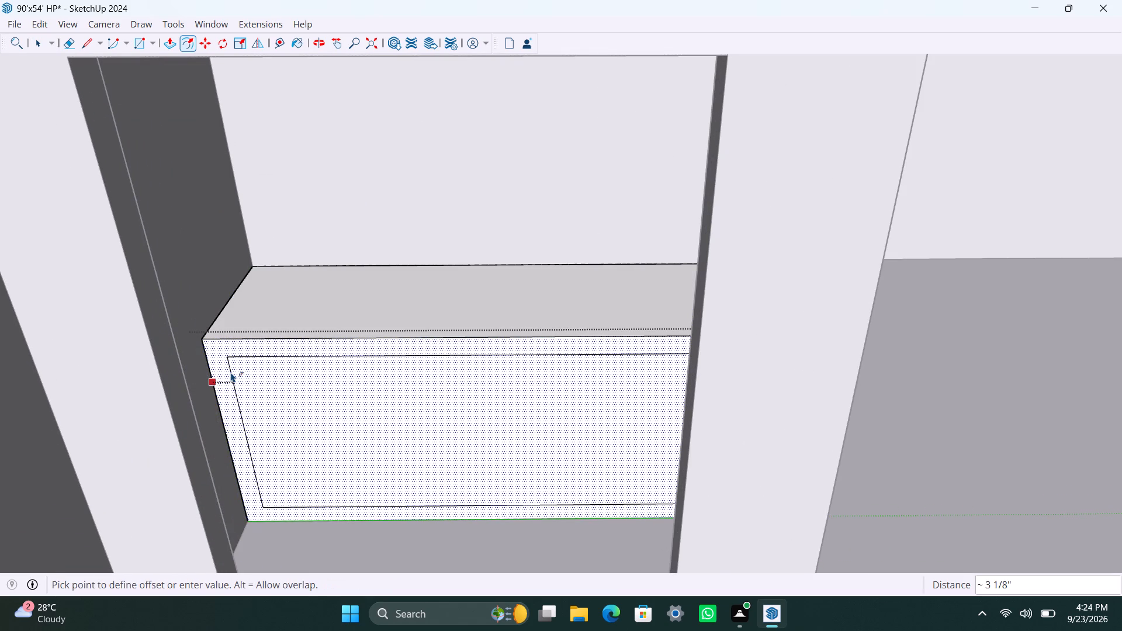
type("2.5\"")
key("BackSpace")
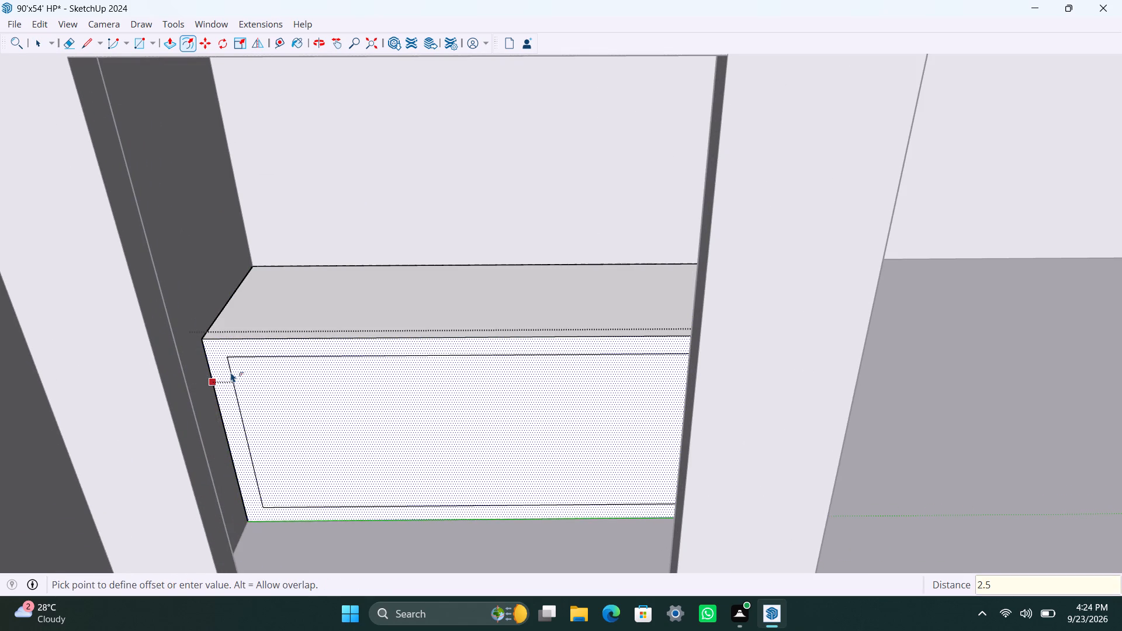
type("MM")
key("Return")
Offset the counter's inner front face outline by 18 mm to outline the frame.
left_click(233, 379)
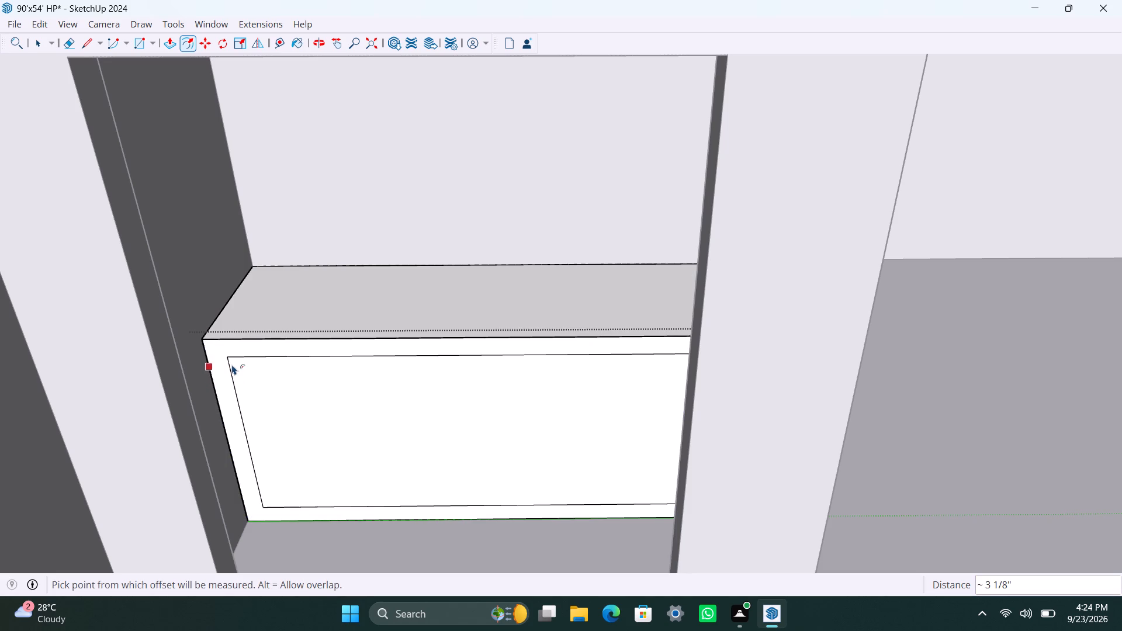
type("18MM")
key("Return")
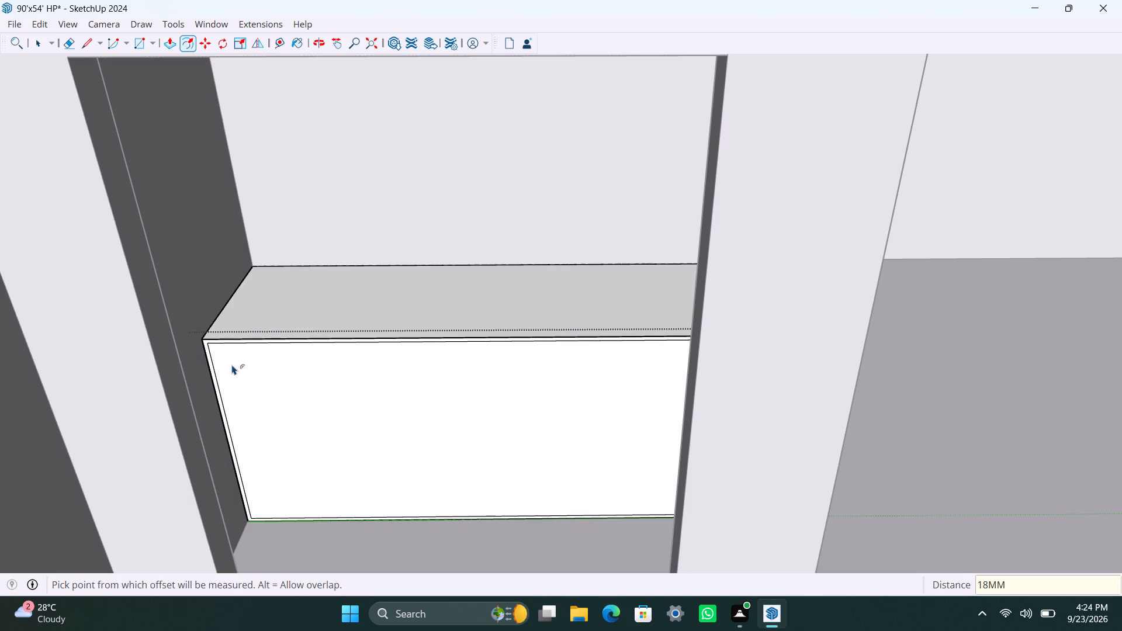
key("space")
Delete the narrow 2.5 mm strip of face around the counter front's outer border.
scroll(224, 398, "up", 20)
scroll(224, 398, "up", 1)
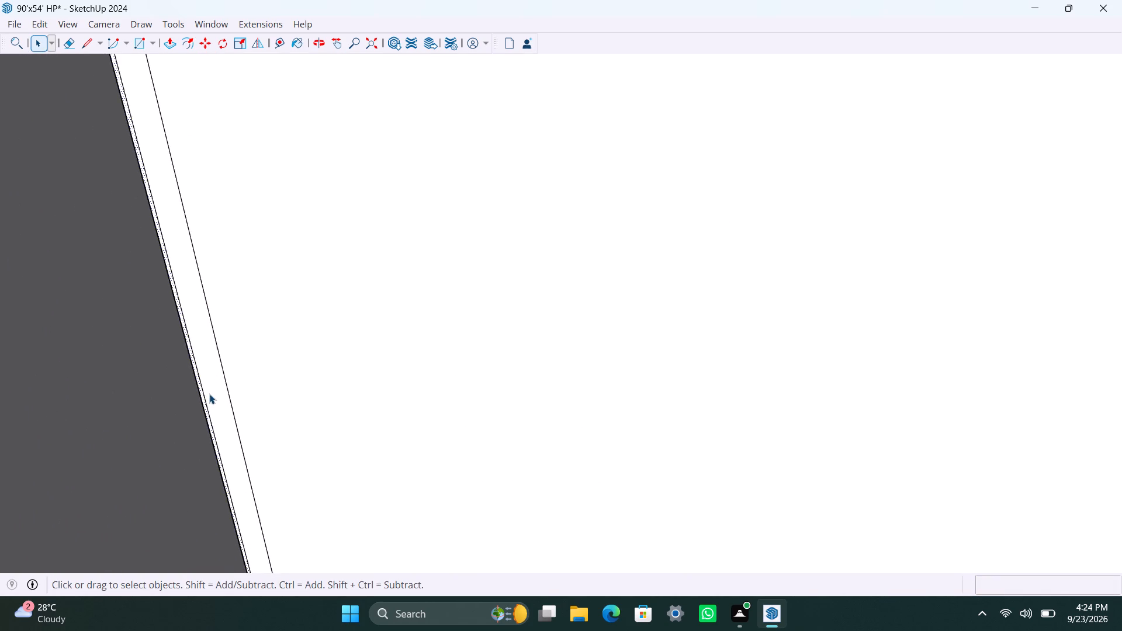
scroll(209, 394, "up", 2)
key("Delete")
Delete the large front face inside the 18 mm frame, opening up the counter block.
scroll(209, 393, "down", 12)
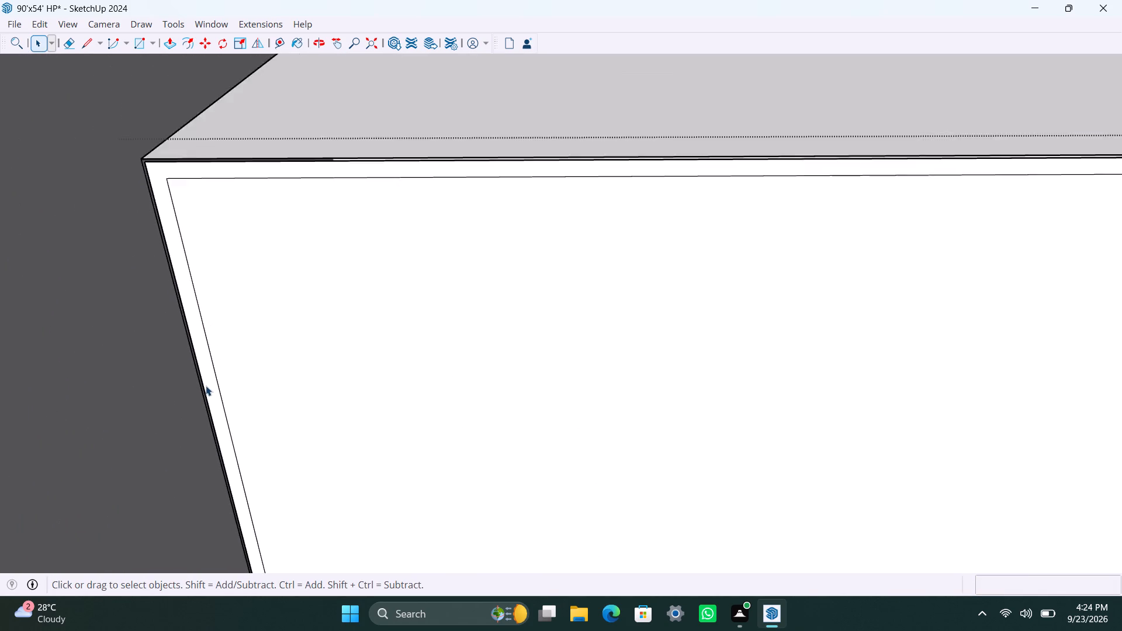
scroll(206, 386, "down", 12)
left_click(292, 396)
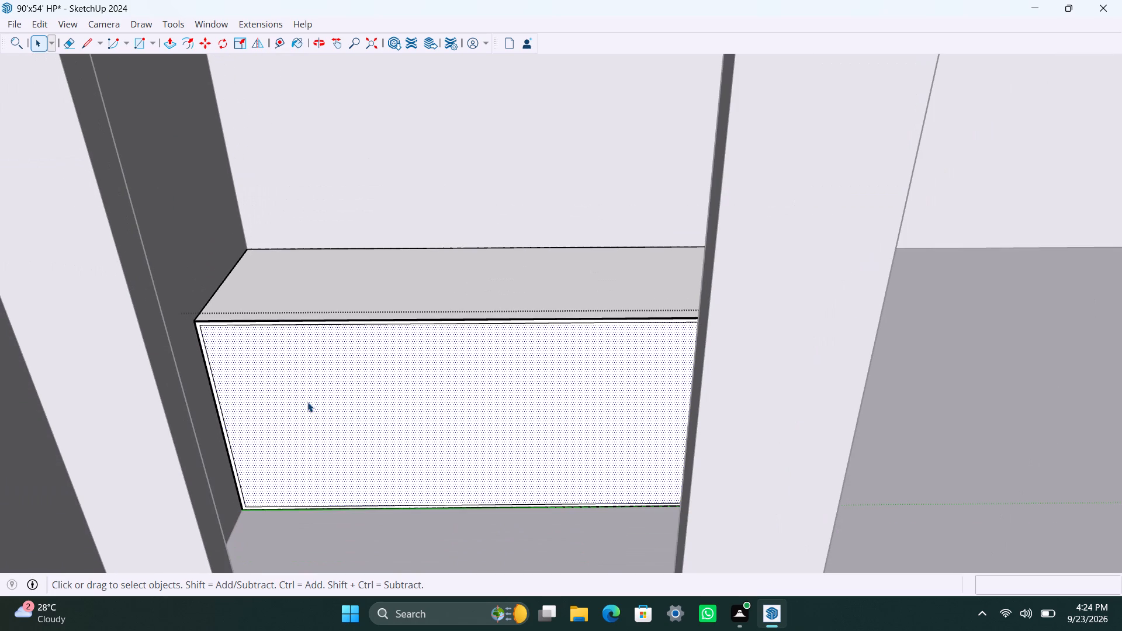
key("Delete")
Draw a rectangle about 3'2" by 2'10.5" from the frame's inner upper corner to the midpoint of its inner bottom edge.
scroll(260, 402, "up", 3)
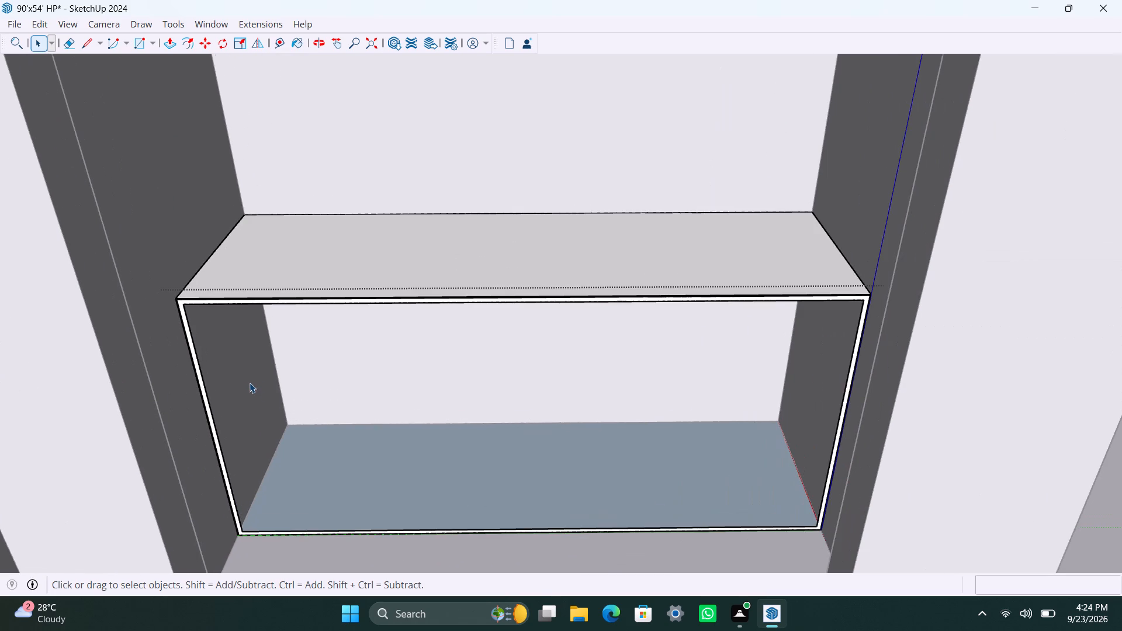
key("r")
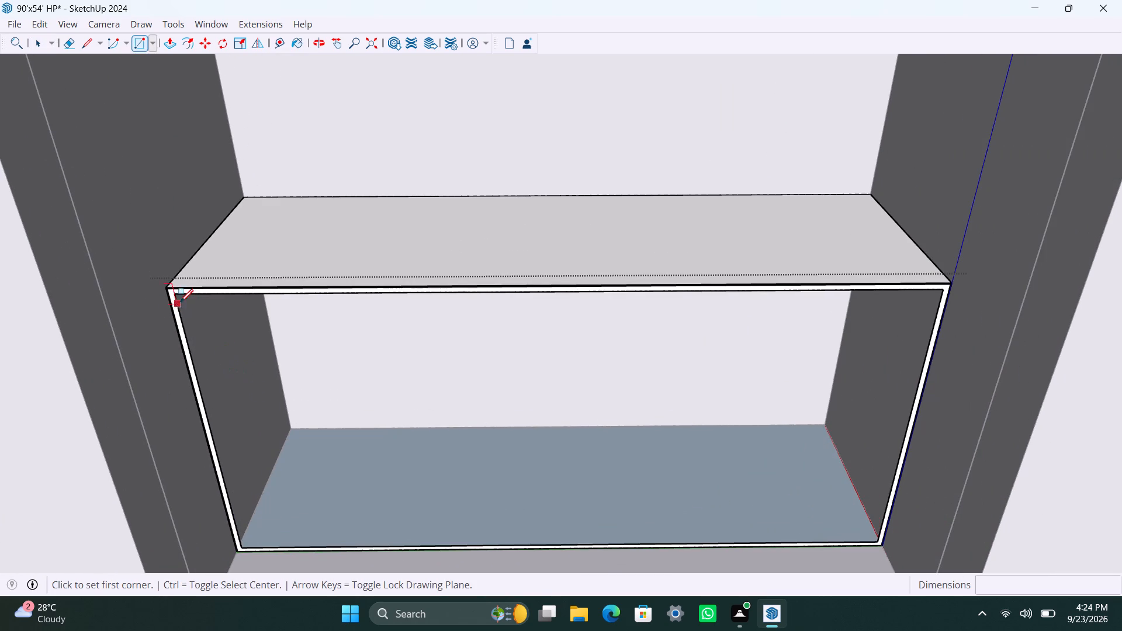
left_click(178, 297)
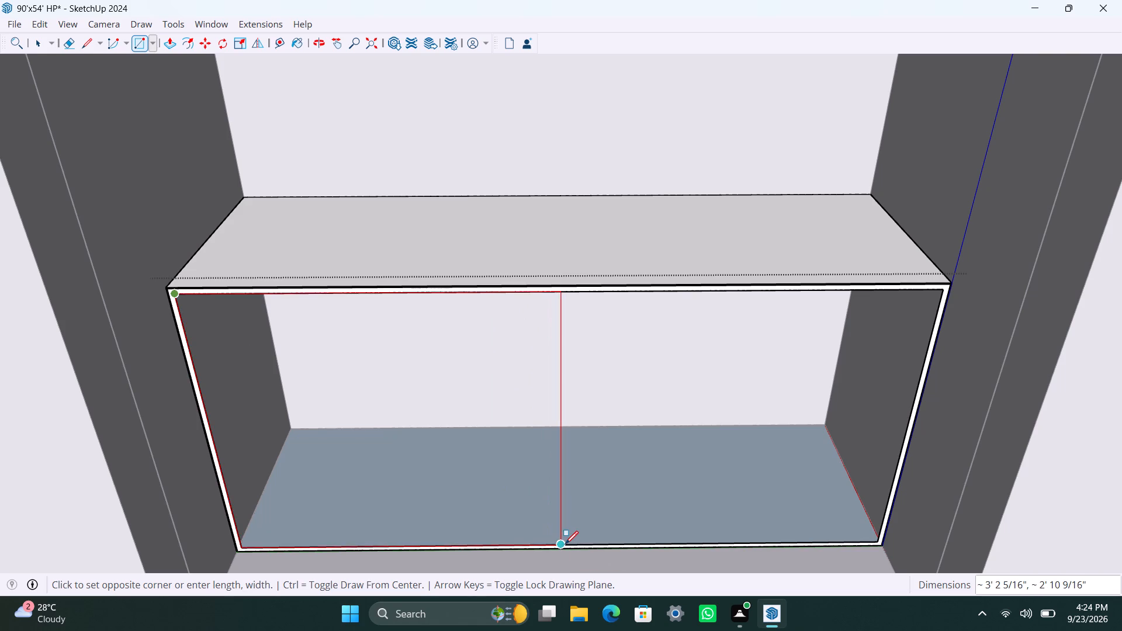
left_click(565, 544)
key("space")
Delete the face filling the right half of the counter front, beside the drawn rectangle.
left_click(604, 505)
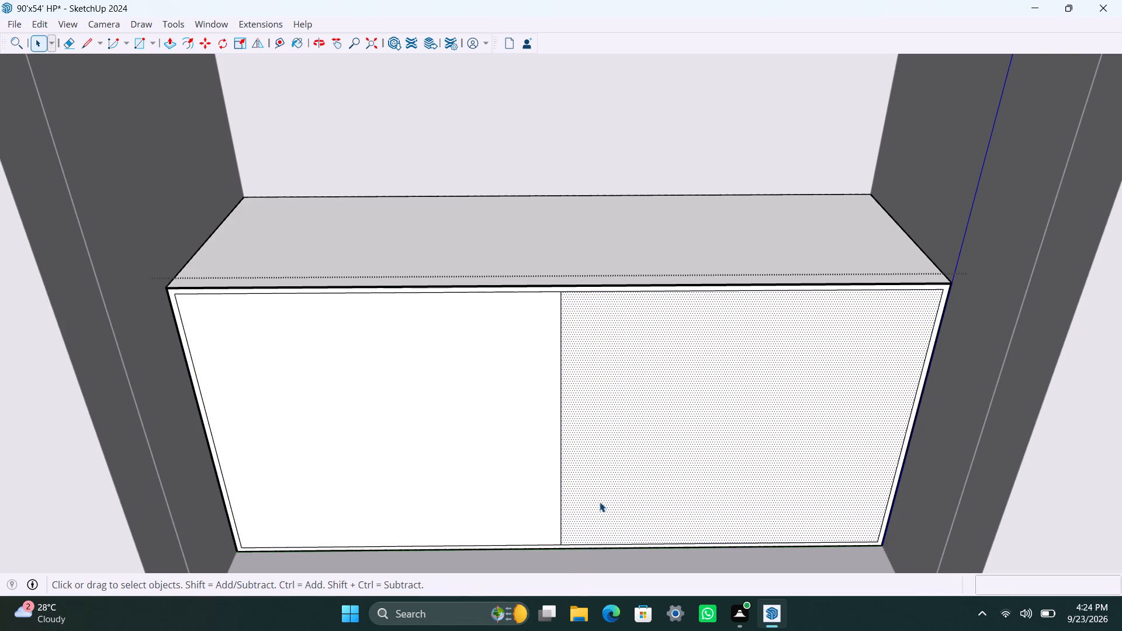
key("Delete")
Make the left half of the counter front, face and edges together, into a group.
double_click(397, 462)
right_click(397, 461)
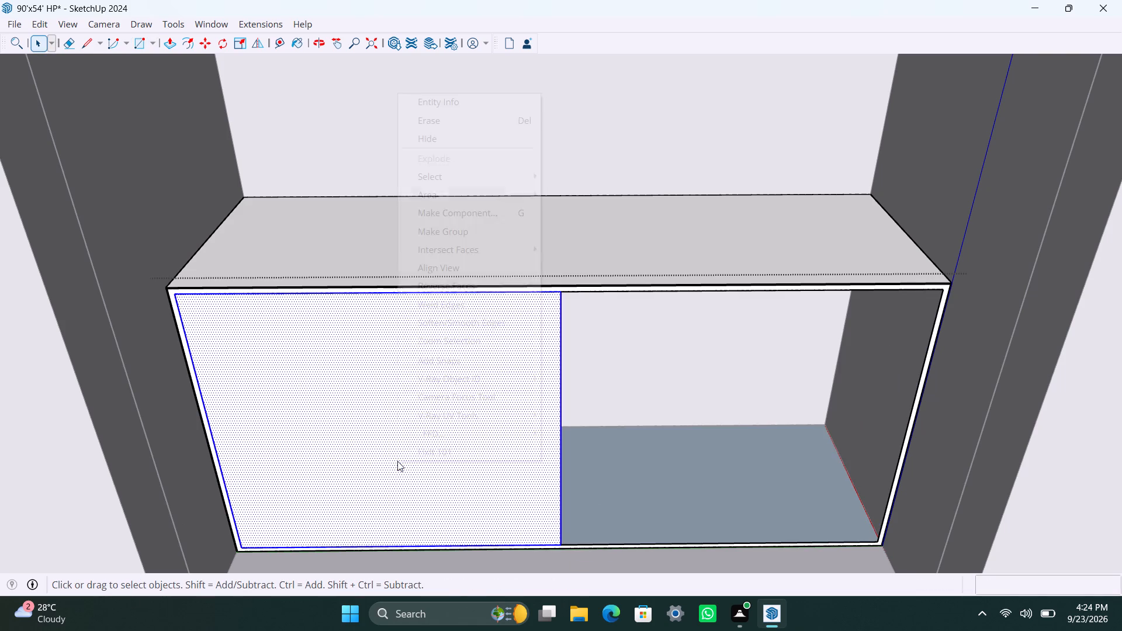
left_click(473, 232)
Extrude the face inside the left front panel group by 18 mm and leave the group.
triple_click(503, 425)
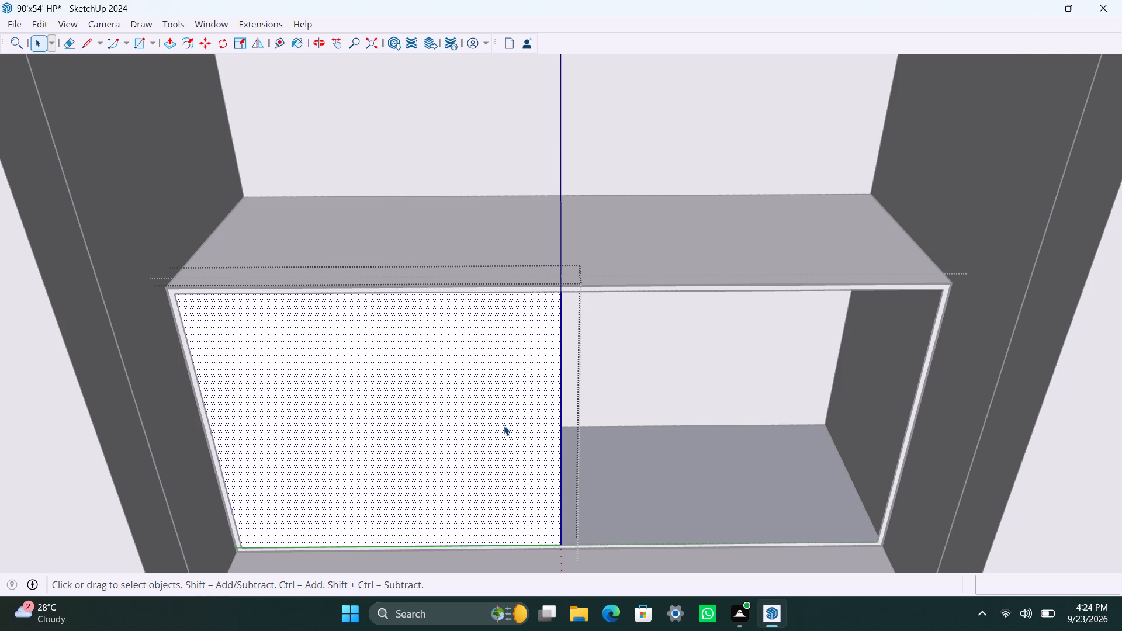
key("p")
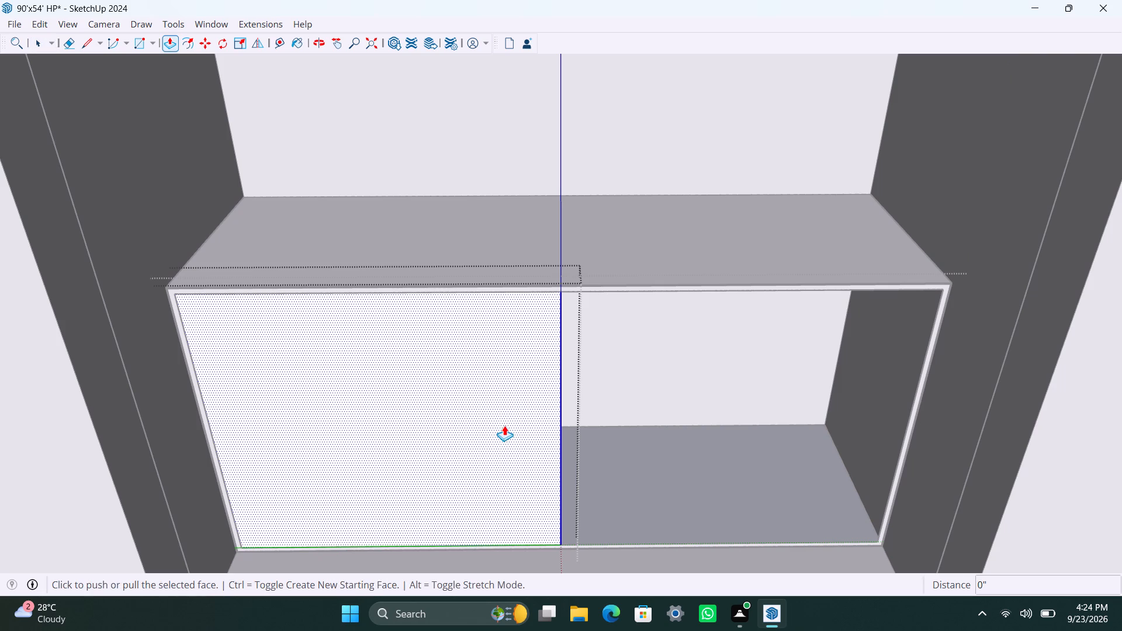
left_click(504, 425)
type("18MM")
key("Return")
key("space")
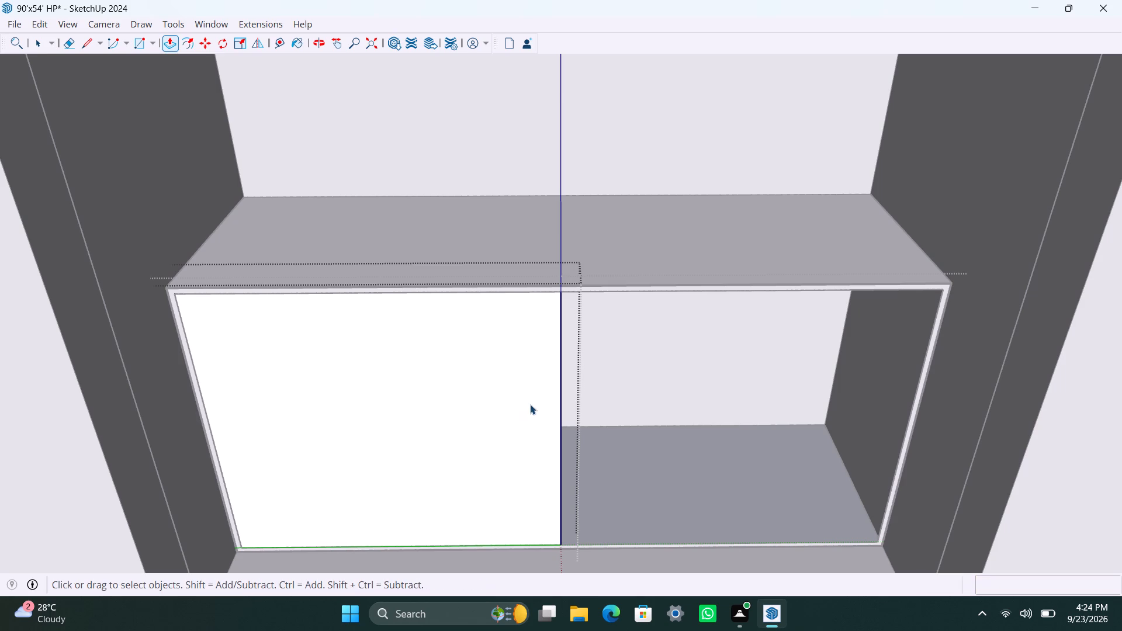
scroll(538, 443, "down", 4)
left_click(561, 535)
scroll(477, 463, "down", 3)
middle_click_drag(477, 461, 341, 329, "shift")
left_click(742, 405)
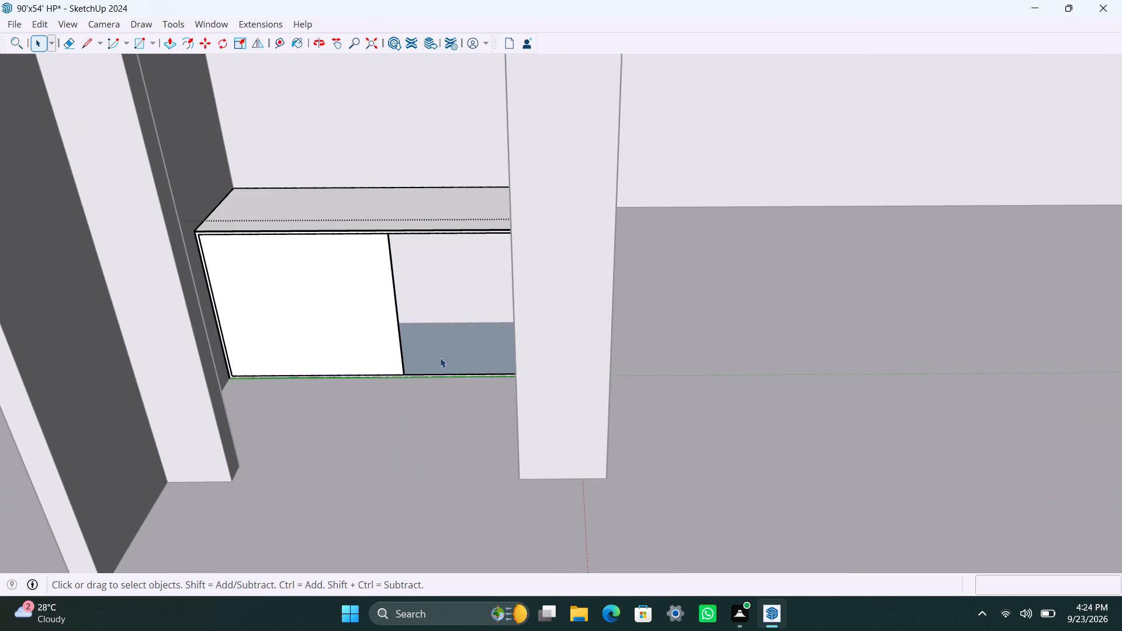
Copy the left front panel about 3'2" sideways from its lower inner corner to the frame's opposite inner corner, filling the right half.
left_click(394, 328)
scroll(394, 328, "up", 8)
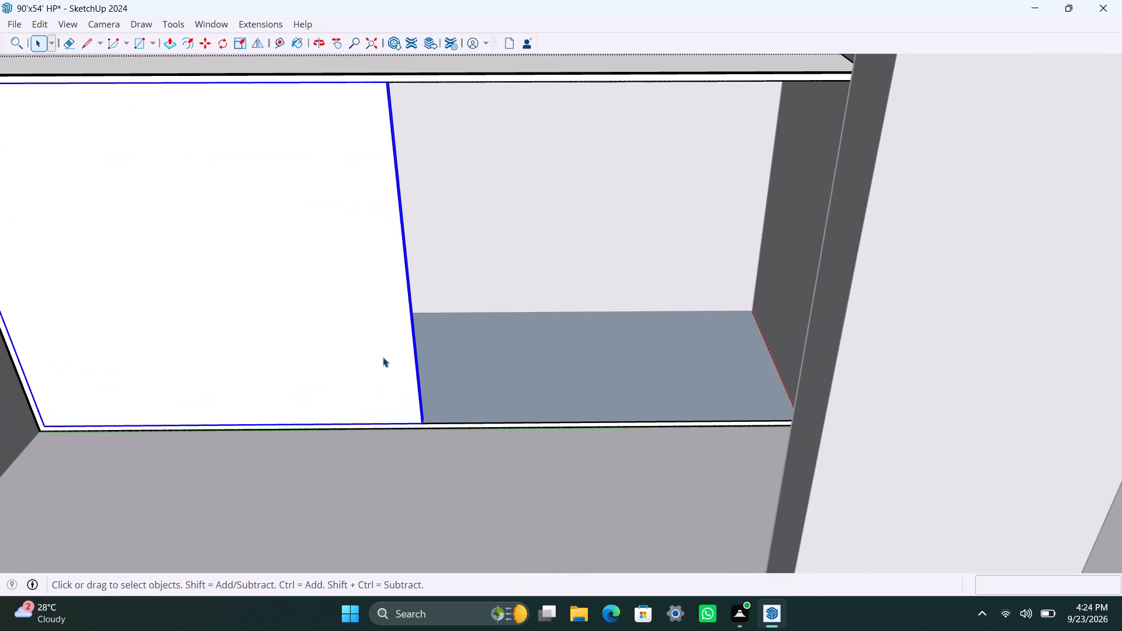
scroll(387, 387, "up", 3)
key("m")
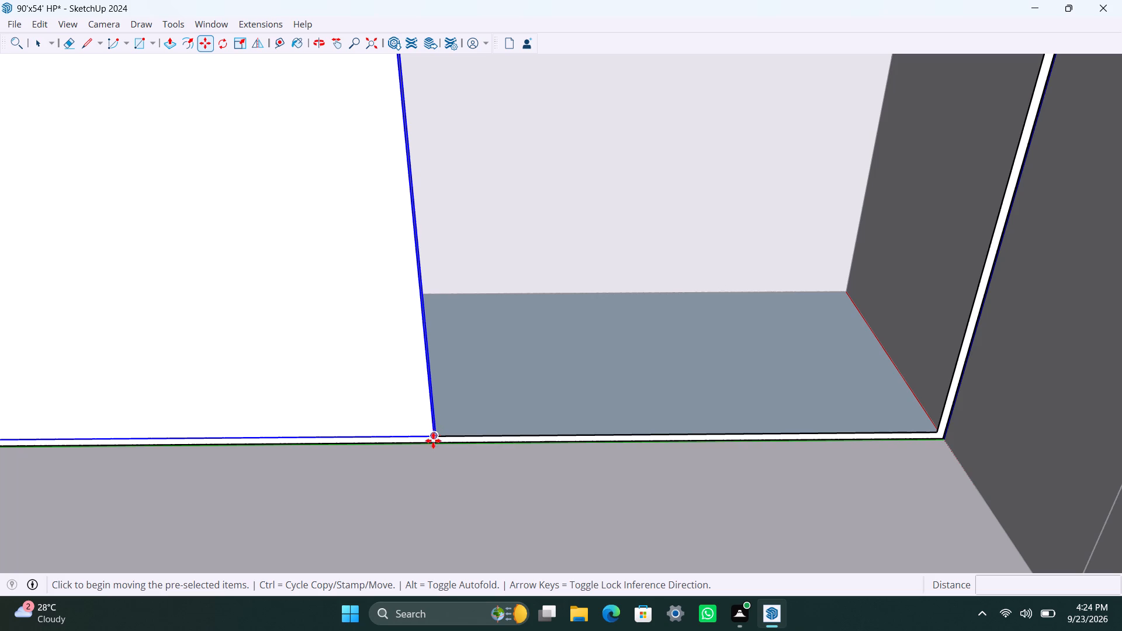
left_click(435, 432)
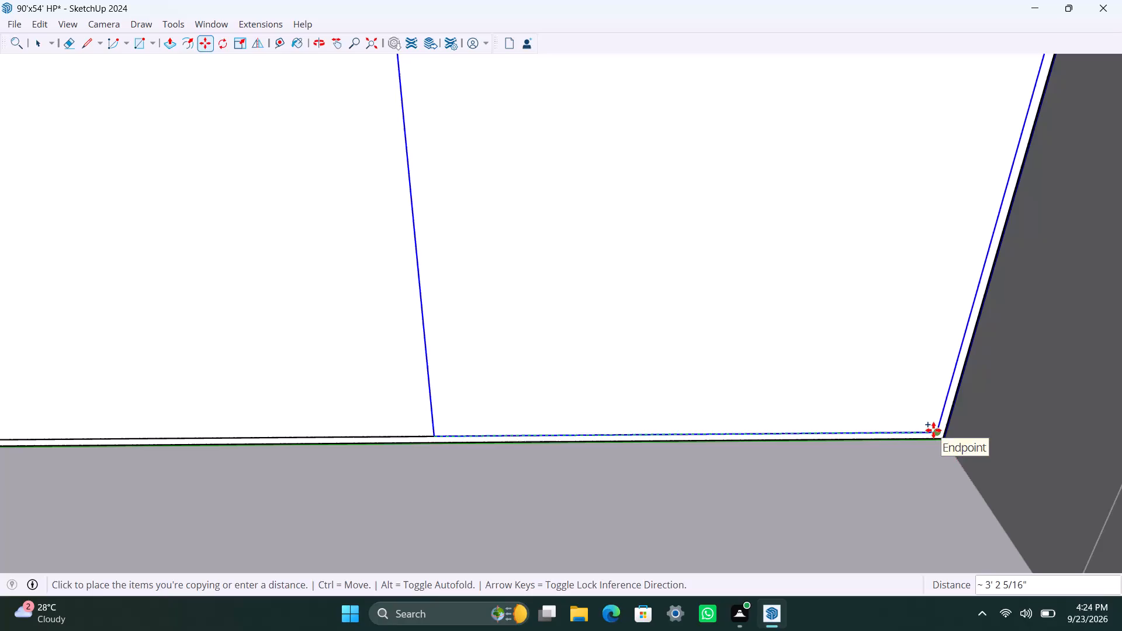
left_click(934, 430)
scroll(323, 346, "down", 18)
scroll(320, 346, "up", 7)
key("space")
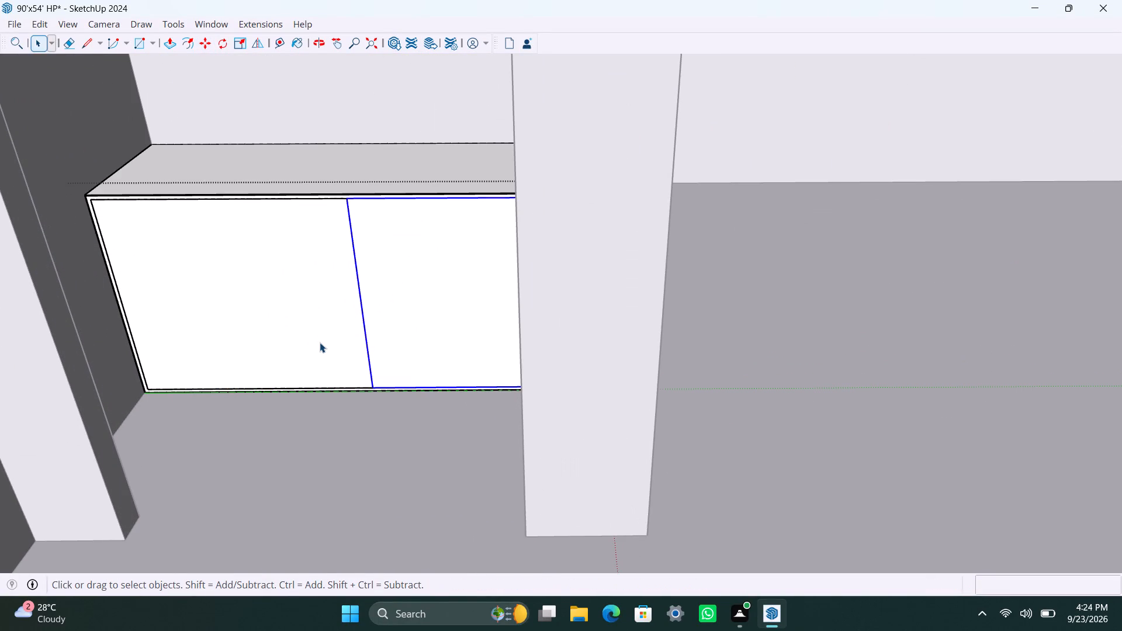
Save the model with the counter's two front panels in place.
scroll(320, 342, "down", 5)
scroll(321, 339, "up", 3)
middle_click_drag(312, 307, 498, 383)
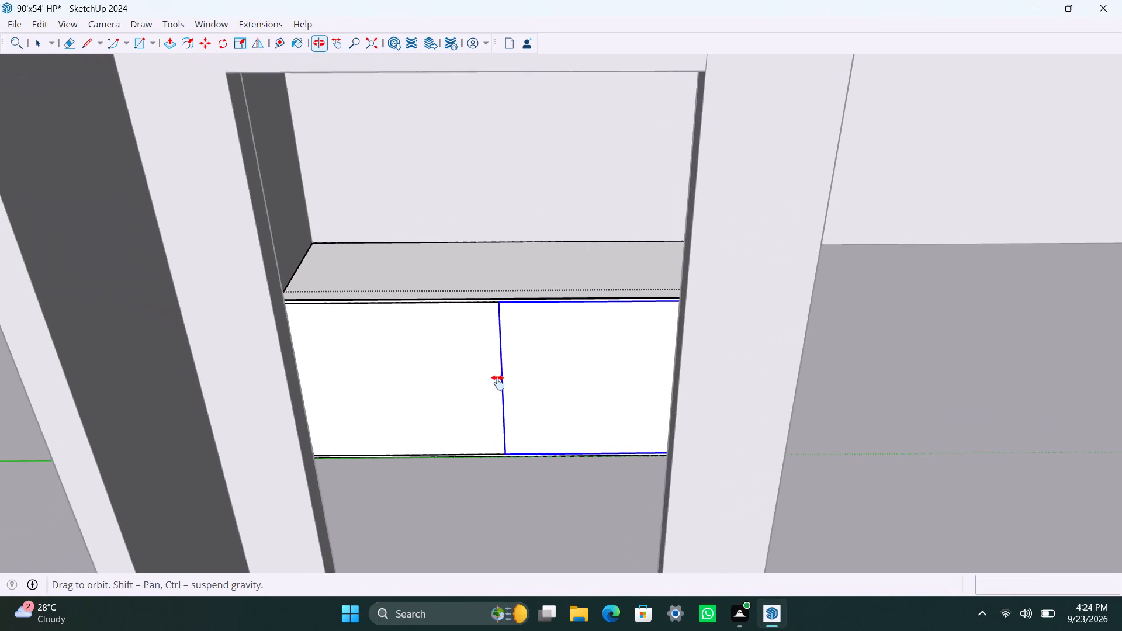
middle_click_drag(498, 383, 498, 382)
scroll(497, 380, "down", 3)
scroll(488, 376, "up", 2)
key("ctrl+s")
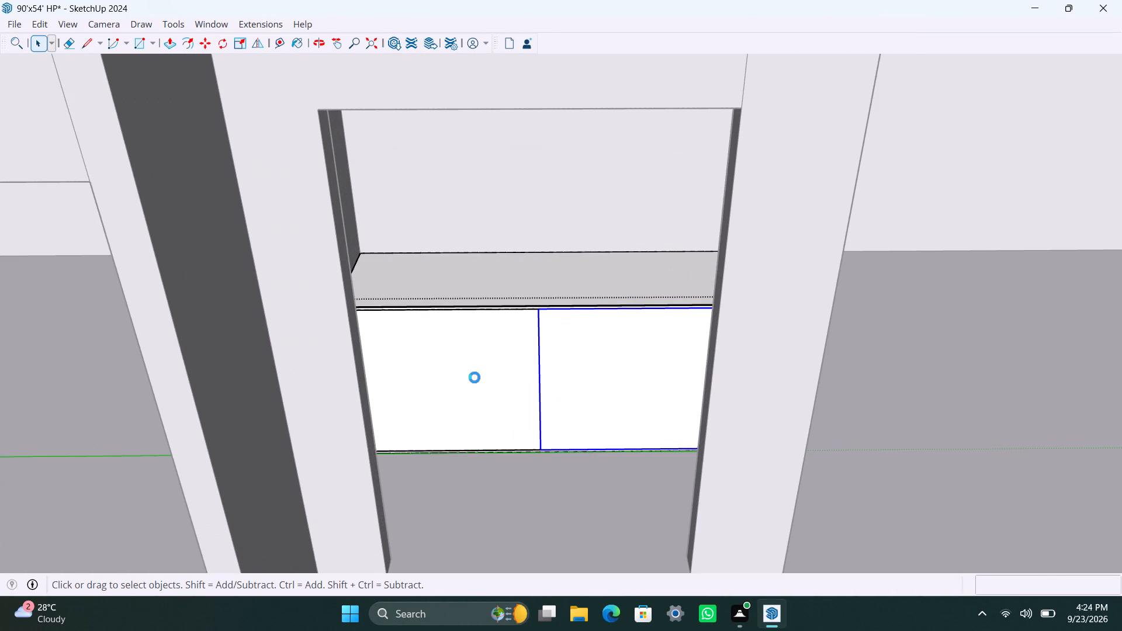
key("space")
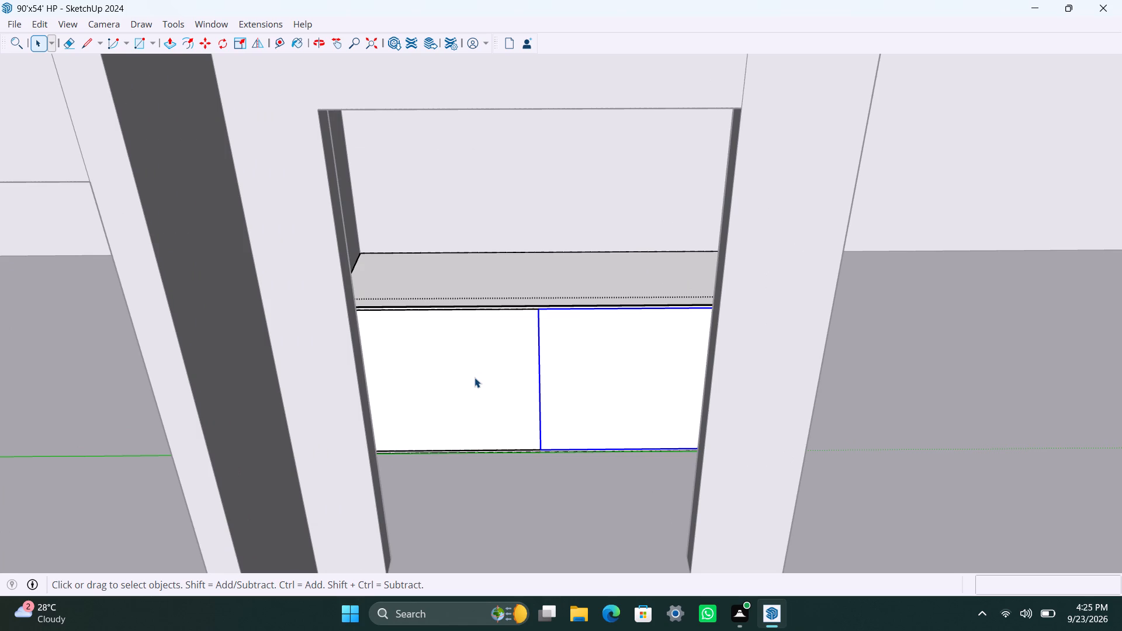
Leave the counter's editing context and examine its two front panels and the large open room beside it.
key("space")
scroll(417, 331, "down", 10)
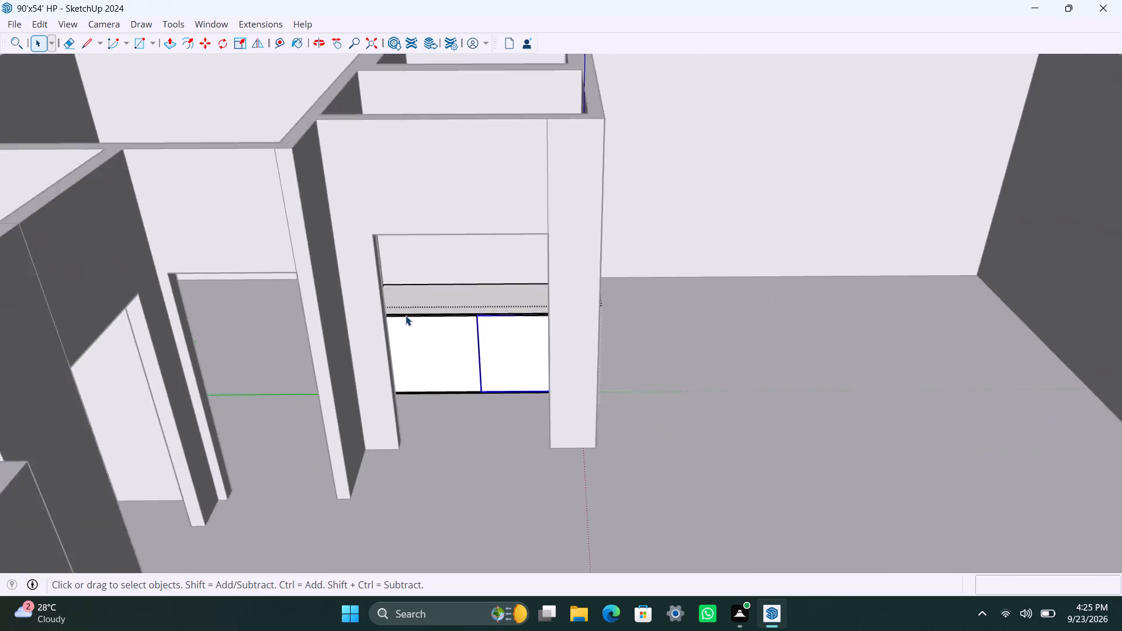
scroll(406, 315, "down", 13)
left_click(778, 172)
scroll(442, 291, "up", 5)
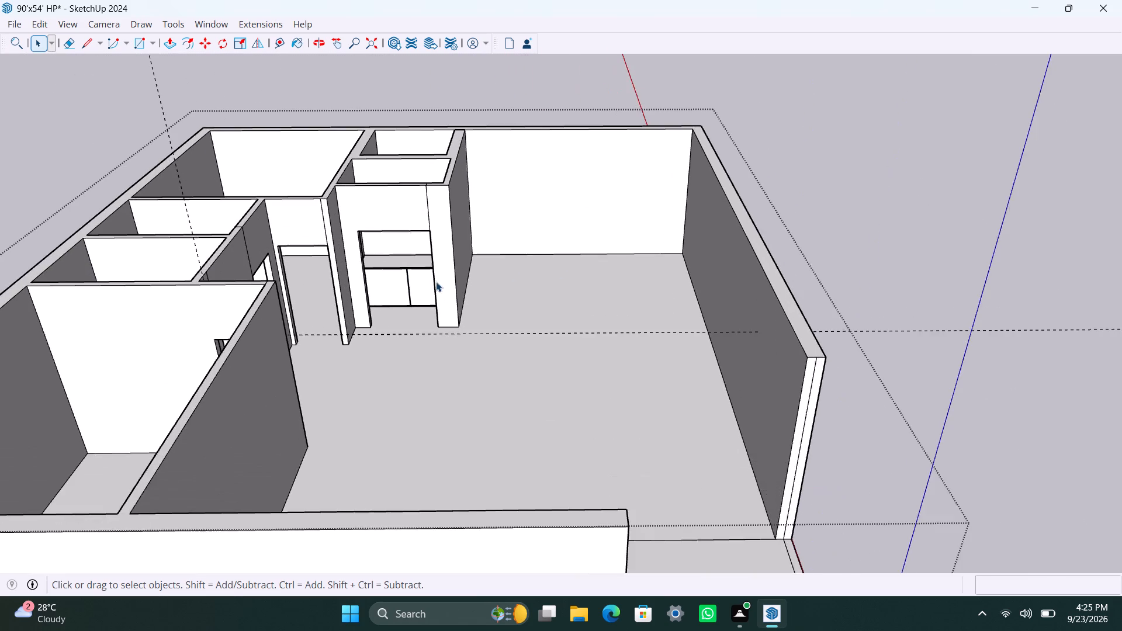
middle_click_drag(413, 261, 445, 280)
scroll(370, 330, "up", 10)
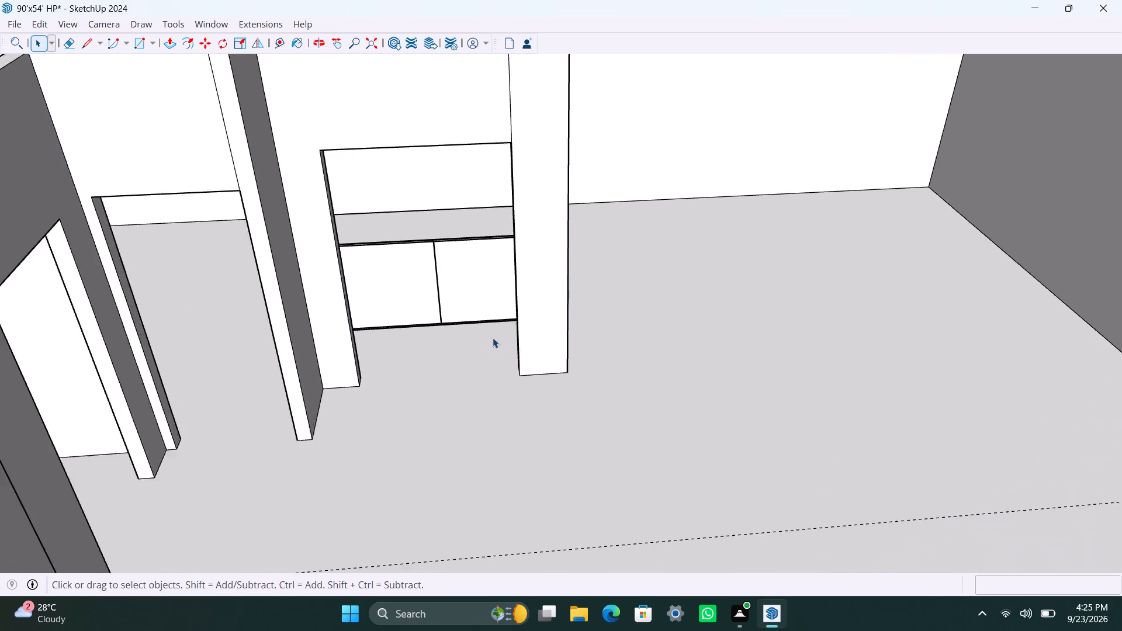
scroll(493, 338, "up", 6)
scroll(457, 245, "down", 9)
scroll(448, 238, "up", 3)
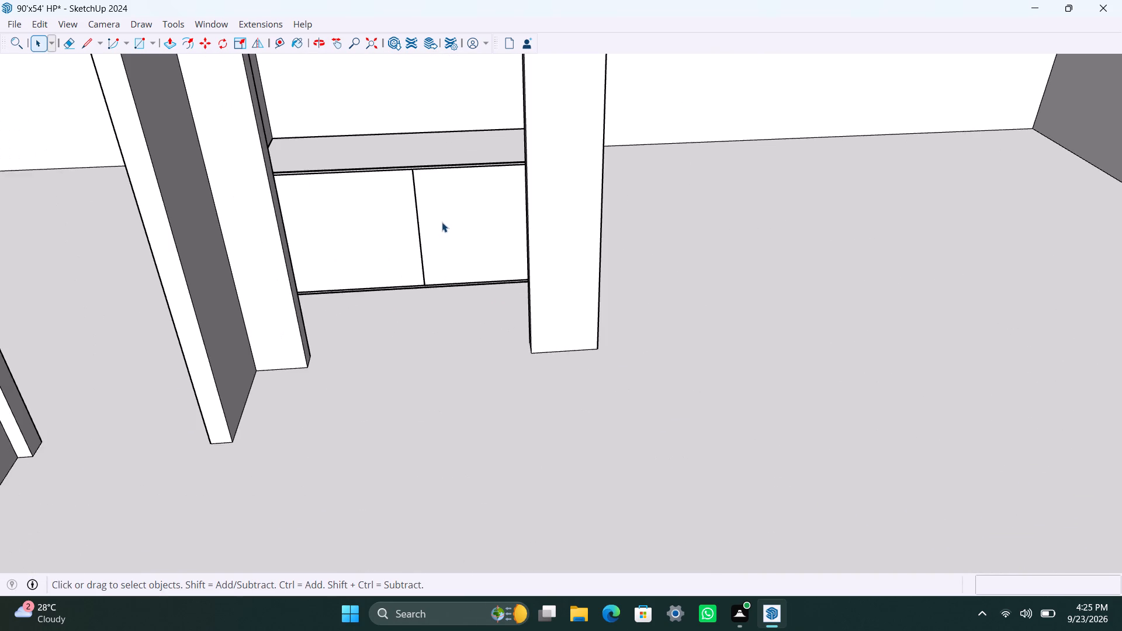
scroll(438, 222, "up", 4)
scroll(415, 239, "down", 4)
scroll(415, 239, "up", 1)
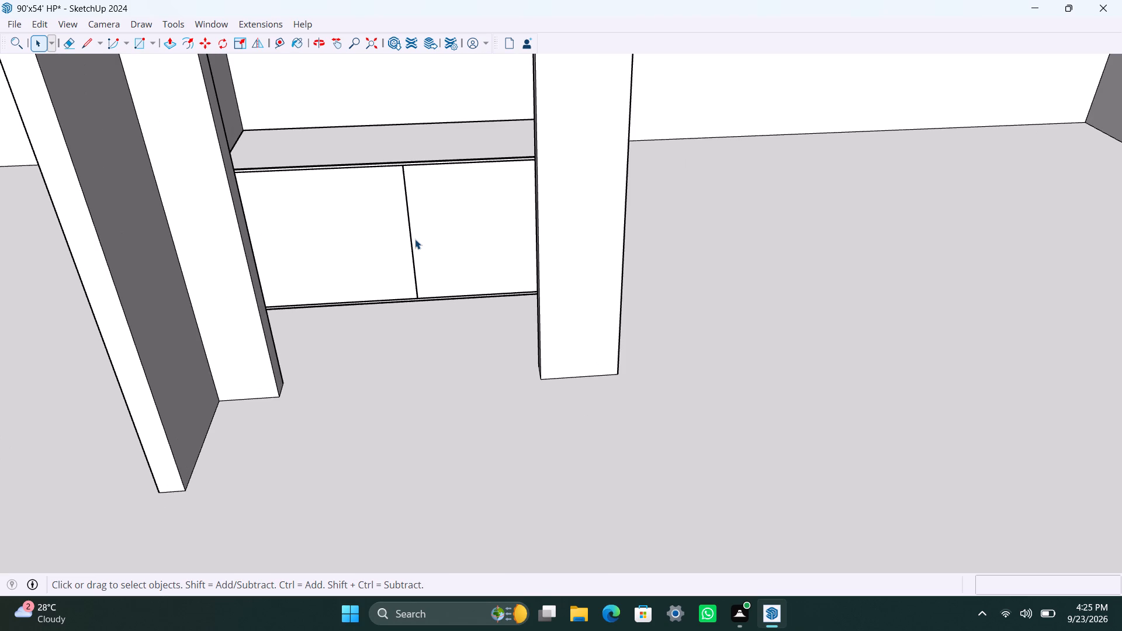
scroll(415, 239, "up", 3)
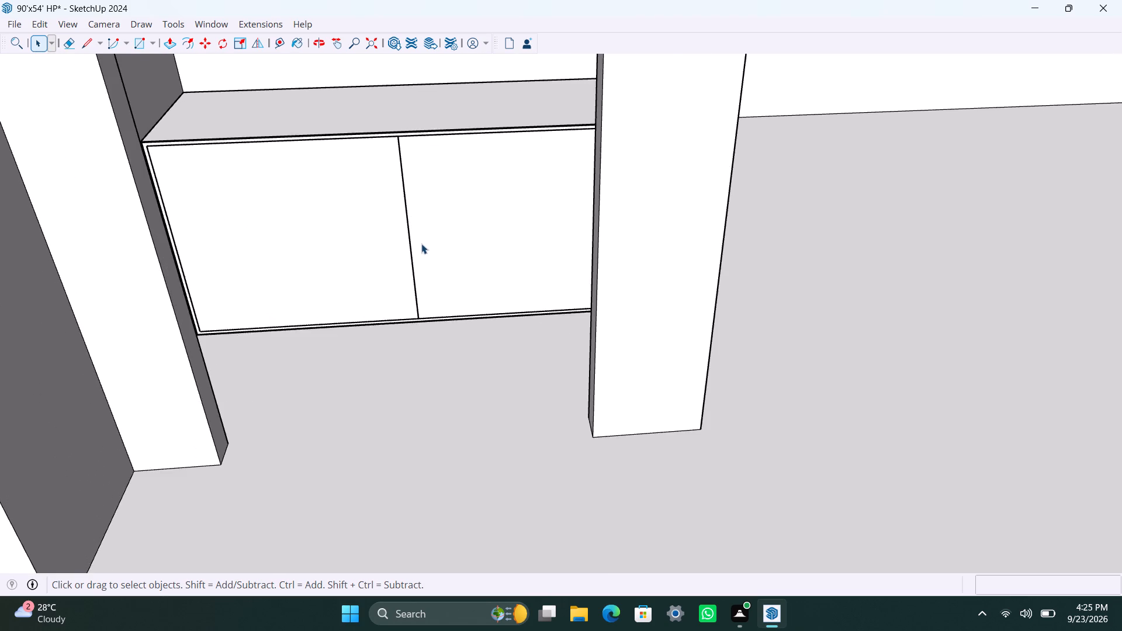
scroll(421, 244, "down", 3)
scroll(423, 244, "up", 7)
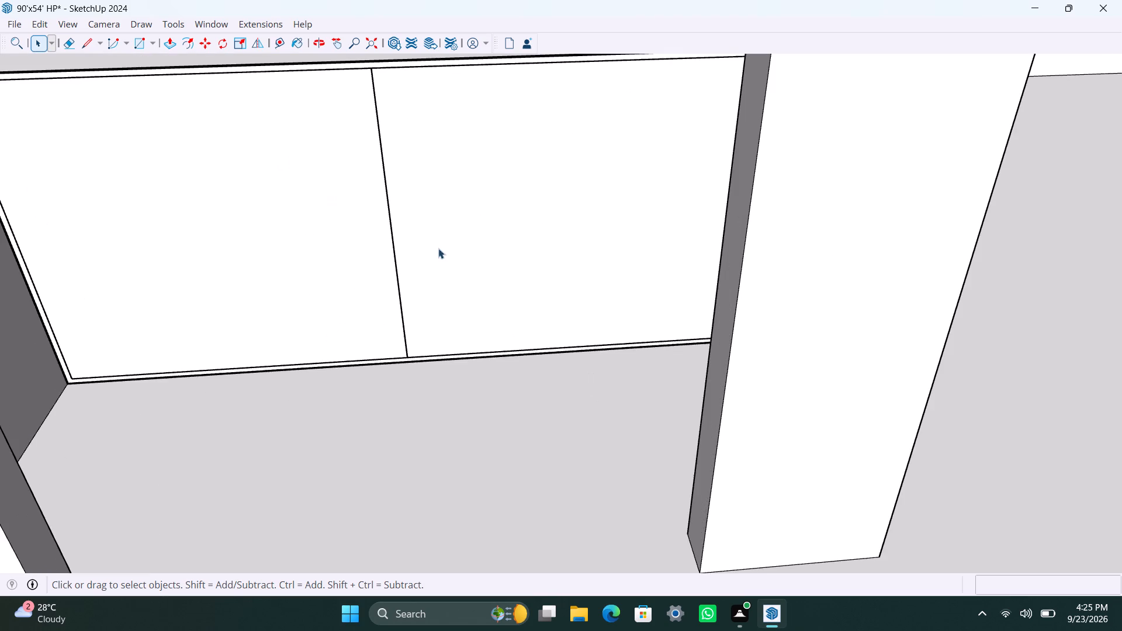
middle_click_drag(441, 255, 386, 262)
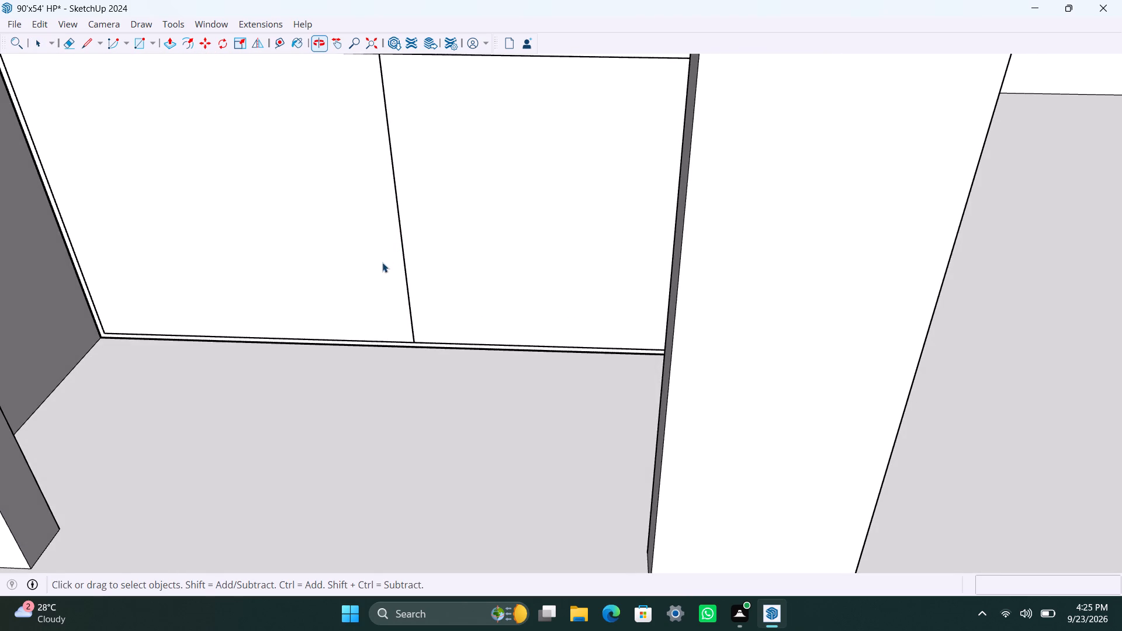
scroll(377, 258, "down", 17)
scroll(458, 237, "down", 4)
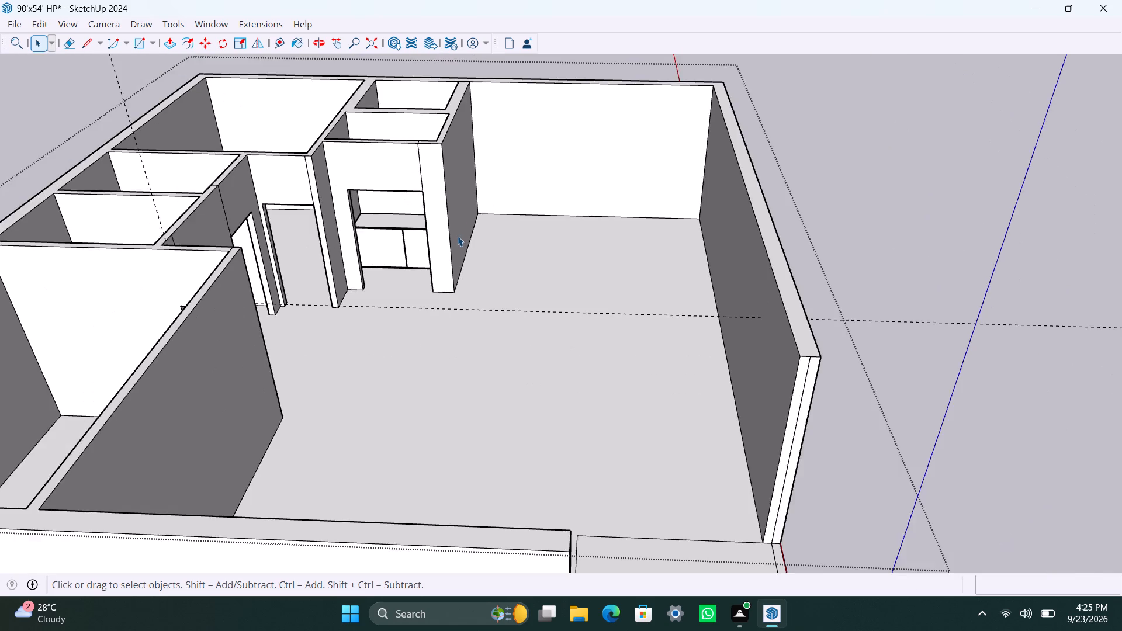
scroll(458, 236, "up", 3)
scroll(458, 235, "down", 3)
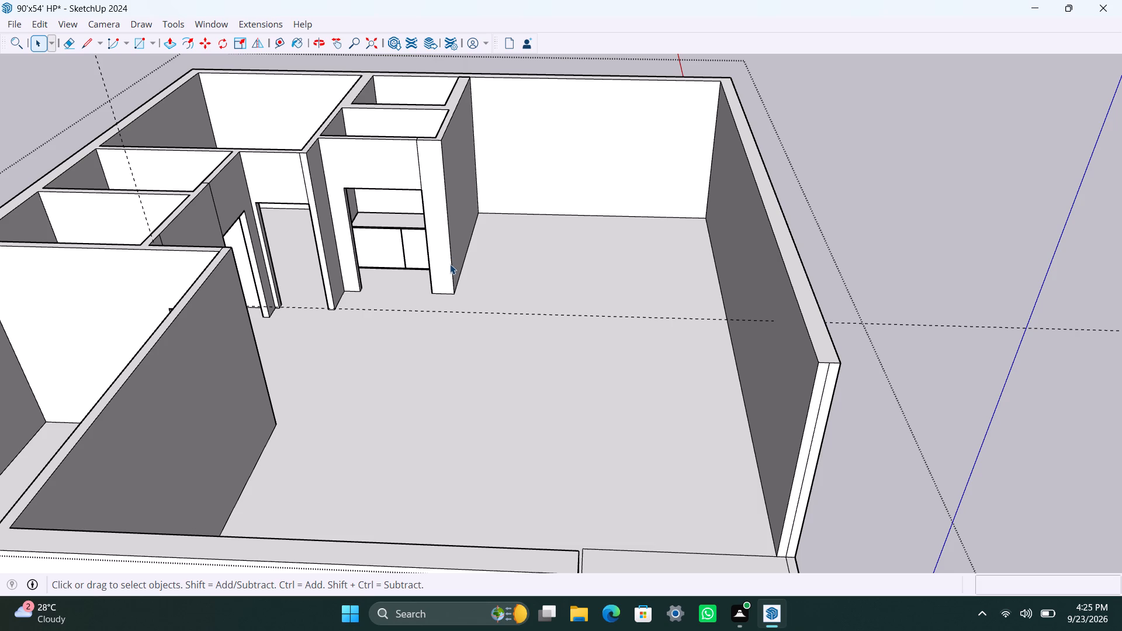
Copy the large room's vertical corner edge 12'10.5" along the long outer wall, away from the back wall.
left_click(706, 193)
left_click(707, 209)
key("m")
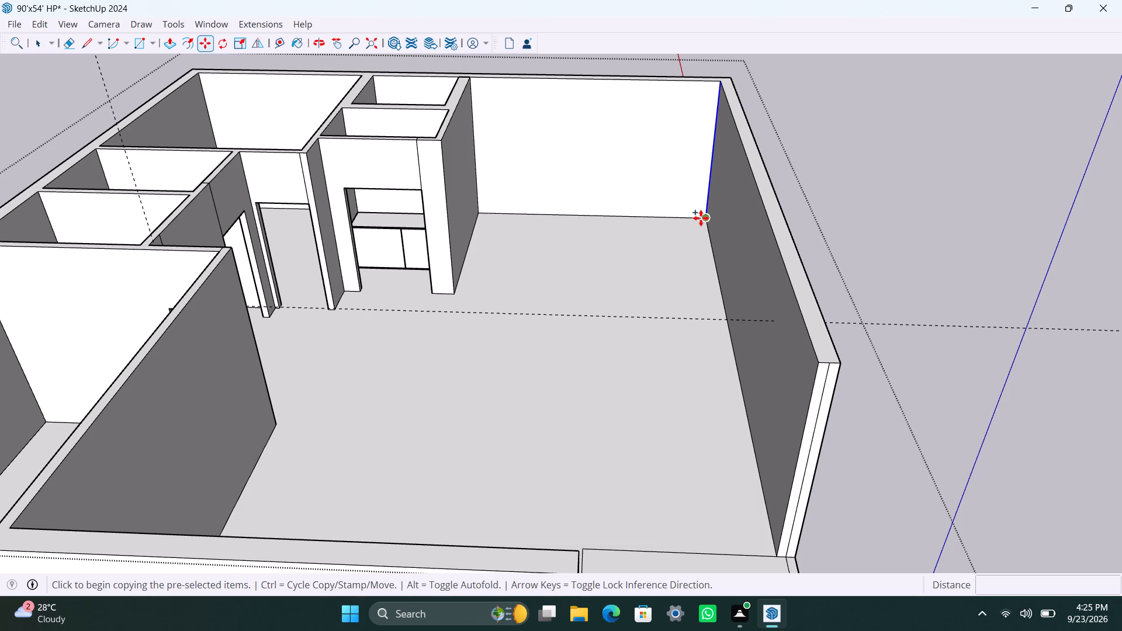
left_click(701, 217)
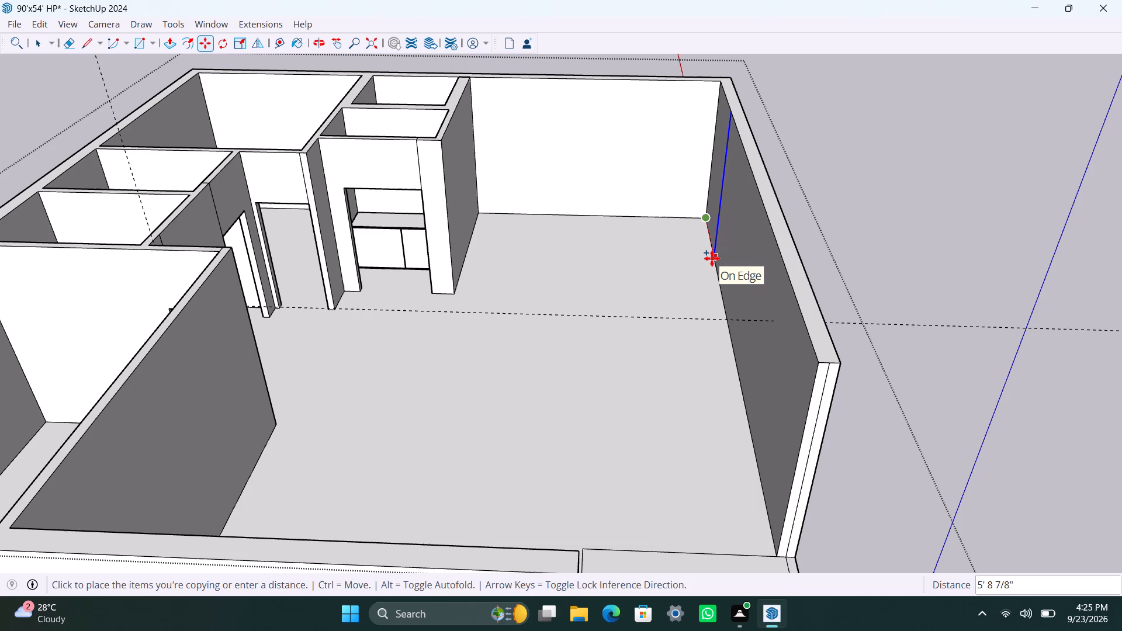
type("12'")
type("10.5")
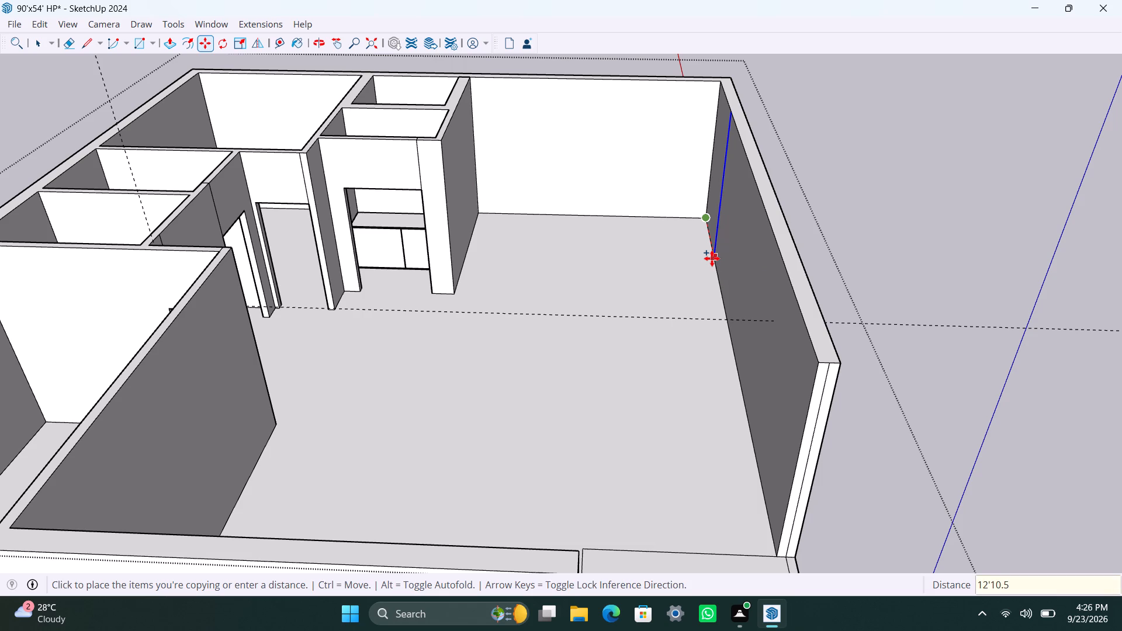
key("shift+quotedbl")
key("Return")
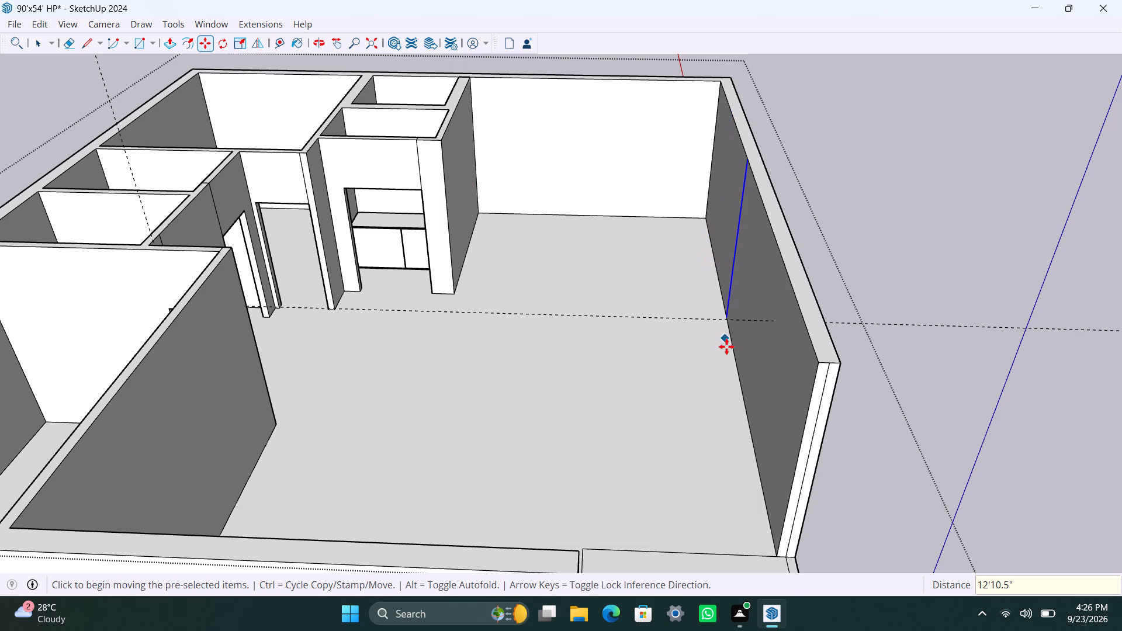
Copy the new vertical wall line another 4.5" along the wall to mark a partition's thickness.
scroll(727, 307, "up", 10)
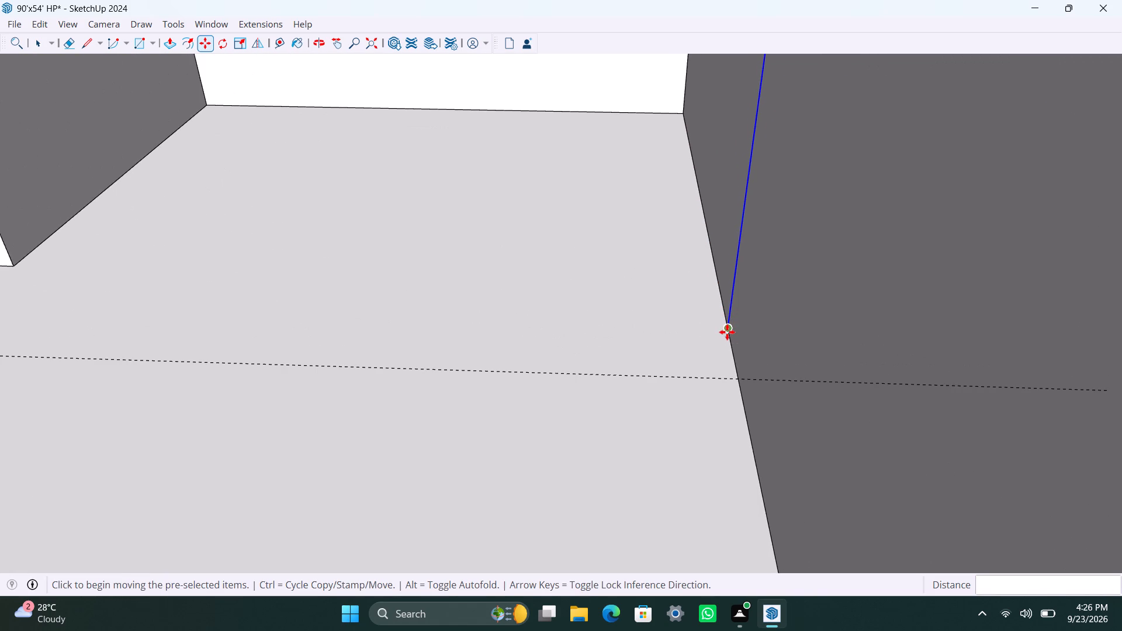
left_click(726, 332)
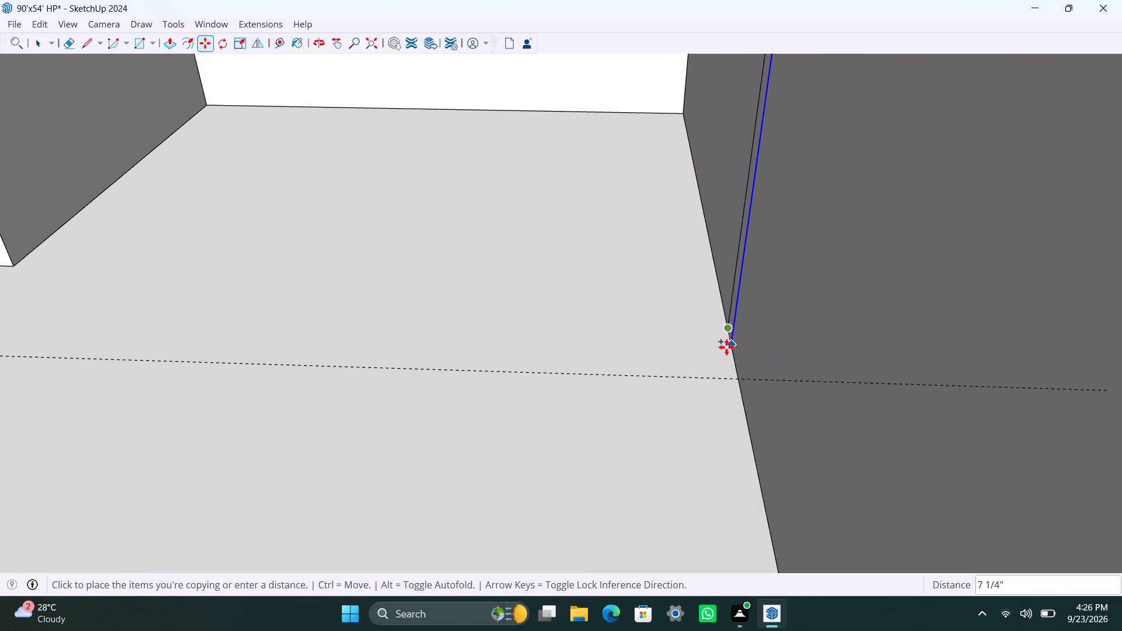
type("4.5\"")
key("Return")
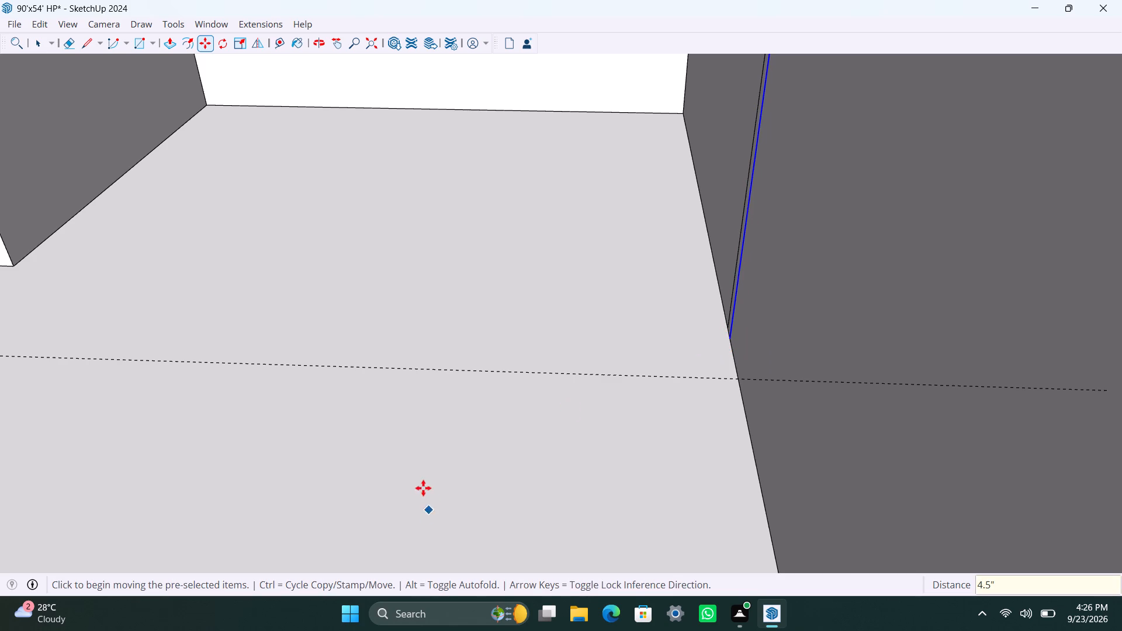
Pull the 4.5" wall strip about 1'4 3/4" into the large room as a full-height partition stub.
scroll(421, 483, "down", 8)
middle_click_drag(354, 318, 647, 370)
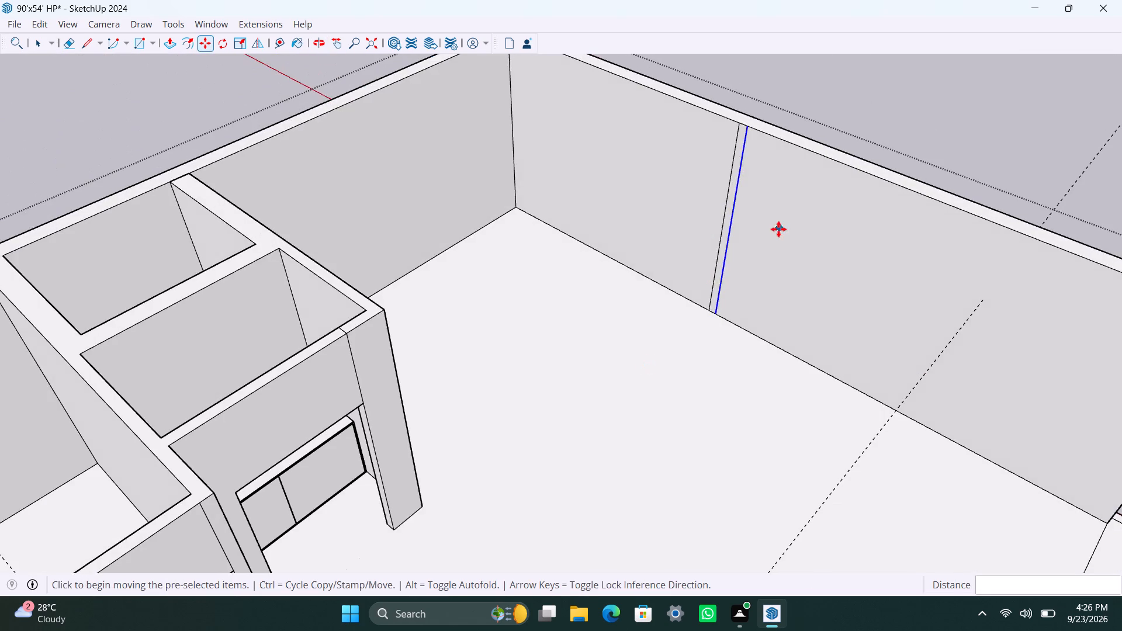
scroll(743, 262, "up", 11)
key("space")
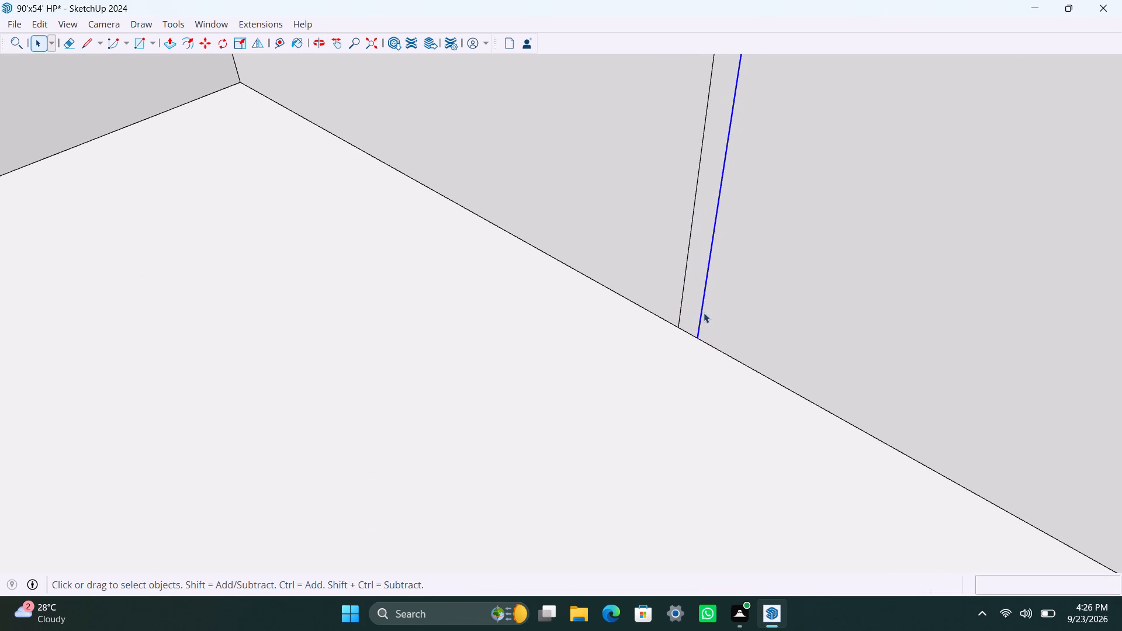
scroll(695, 307, "up", 3)
left_click(695, 296)
key("p")
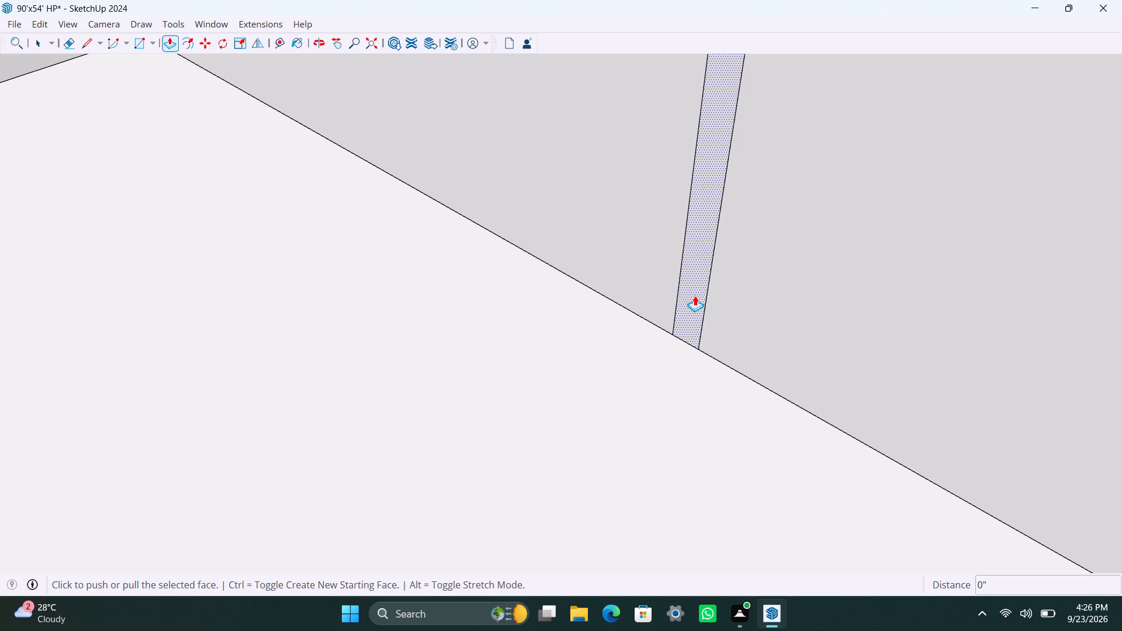
left_click(695, 295)
scroll(605, 359, "down", 6)
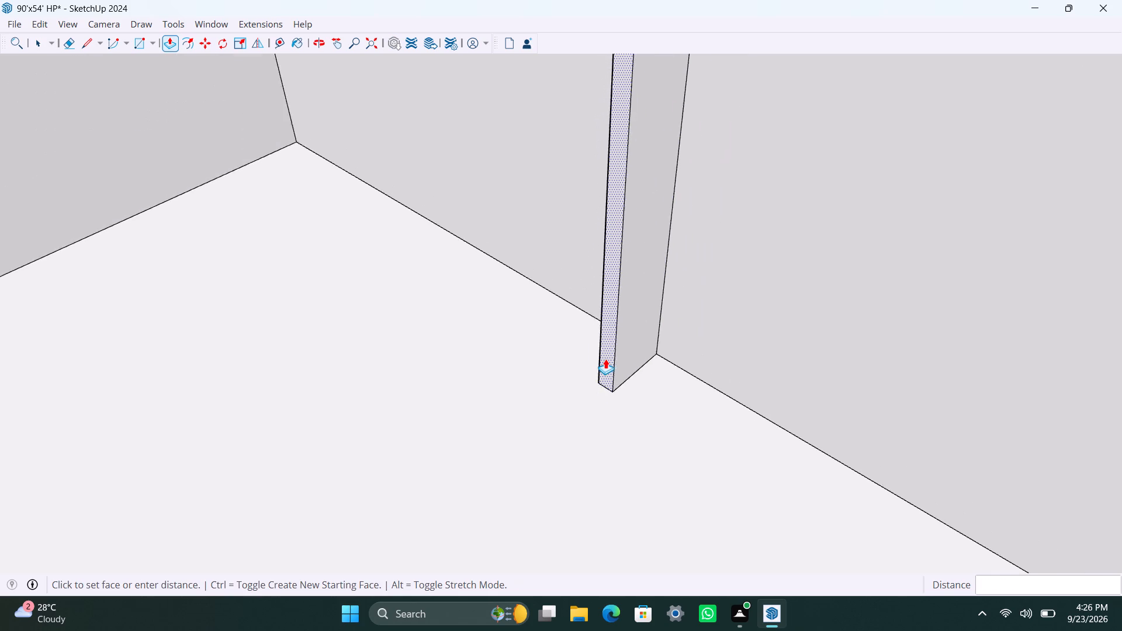
scroll(605, 359, "down", 11)
left_click_drag(606, 357, 565, 407)
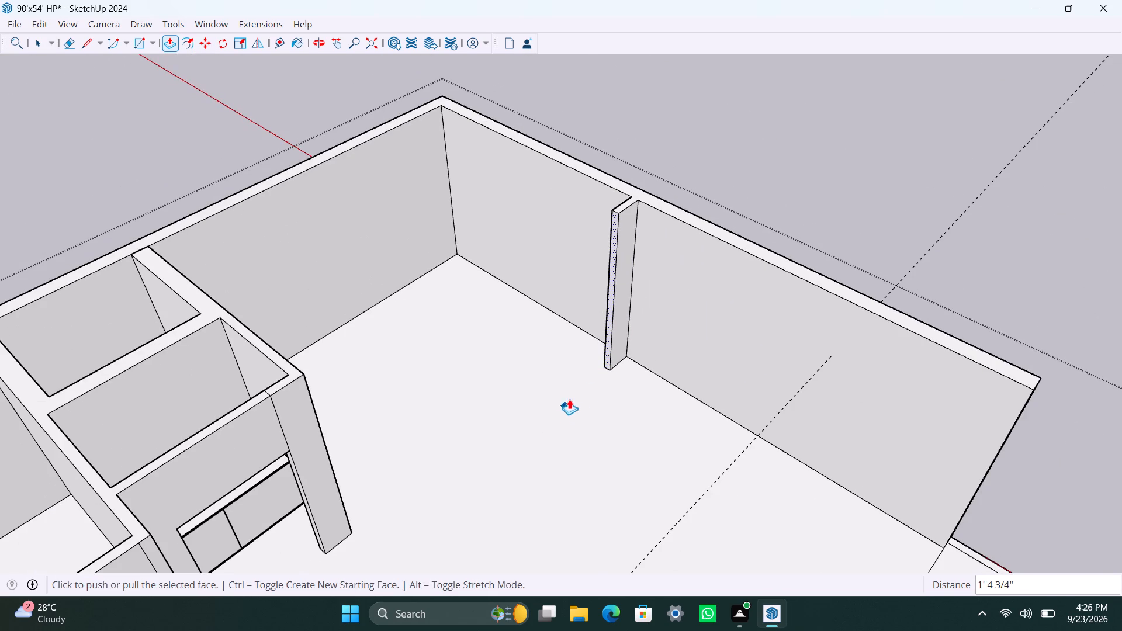
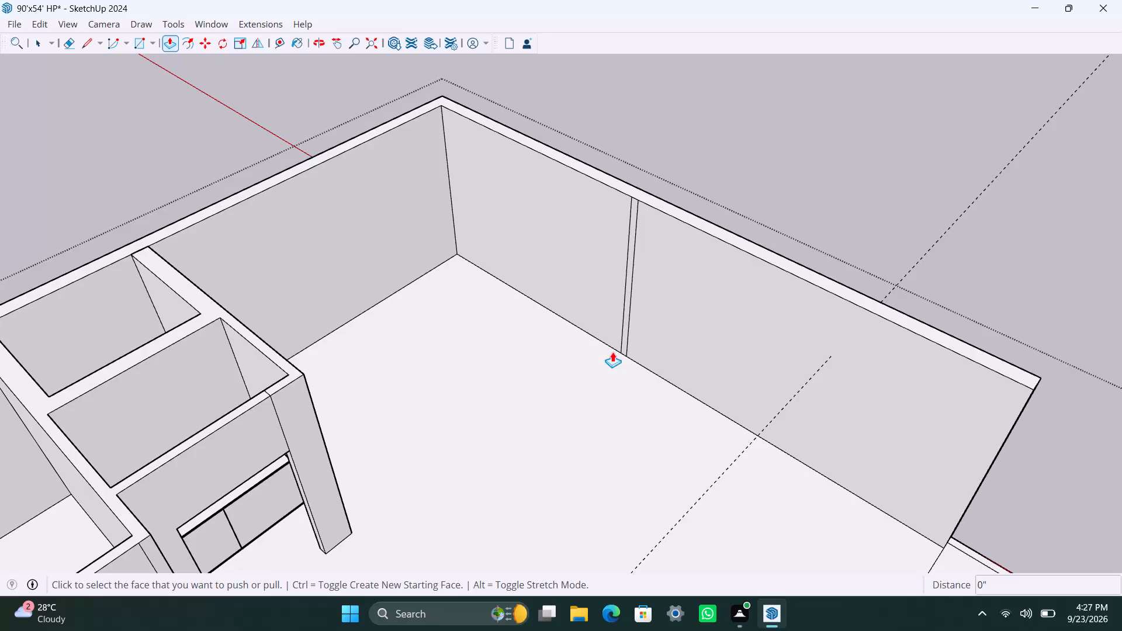
Copy the vertical corner edge between the inner partition and the back wall 11'10.5" along the back wall toward the long outer wall.
key("space")
scroll(422, 390, "down", 3)
middle_click_drag(563, 457, 453, 457)
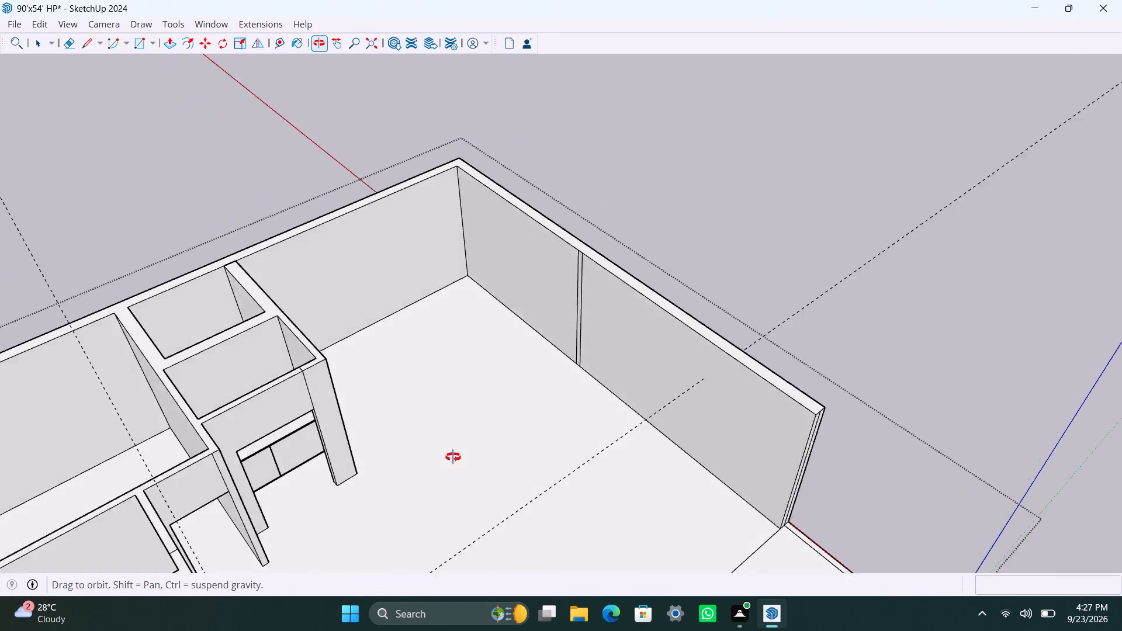
middle_click_drag(453, 457, 336, 456)
scroll(354, 329, "up", 4)
left_click(339, 256)
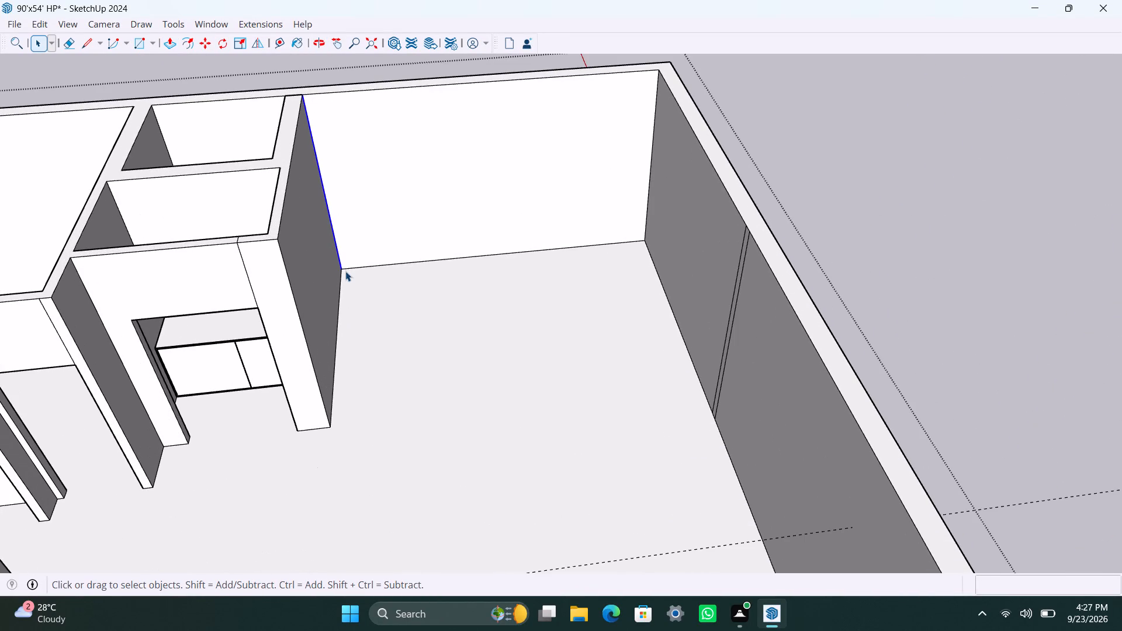
key("m")
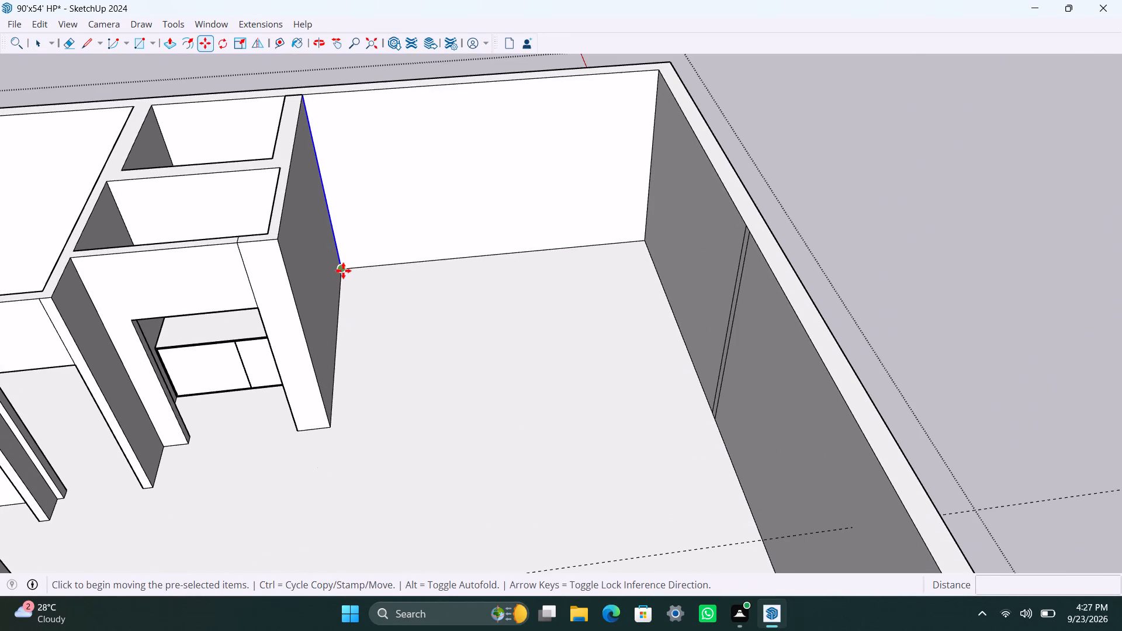
left_click(343, 271)
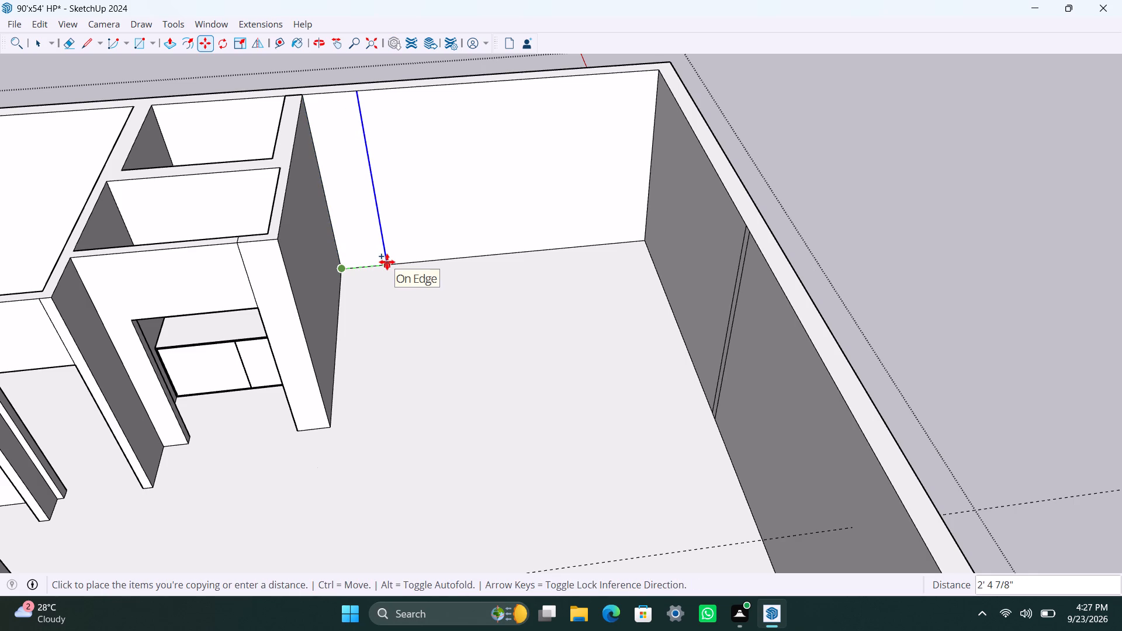
type("11'")
type("10.")
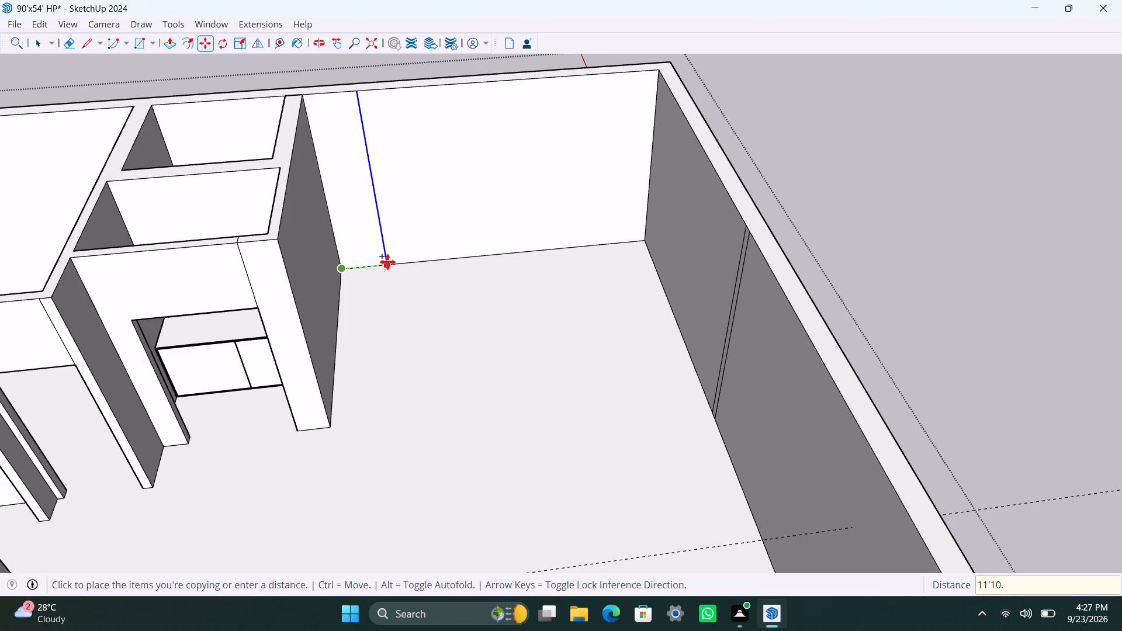
type("5\"")
key("Return")
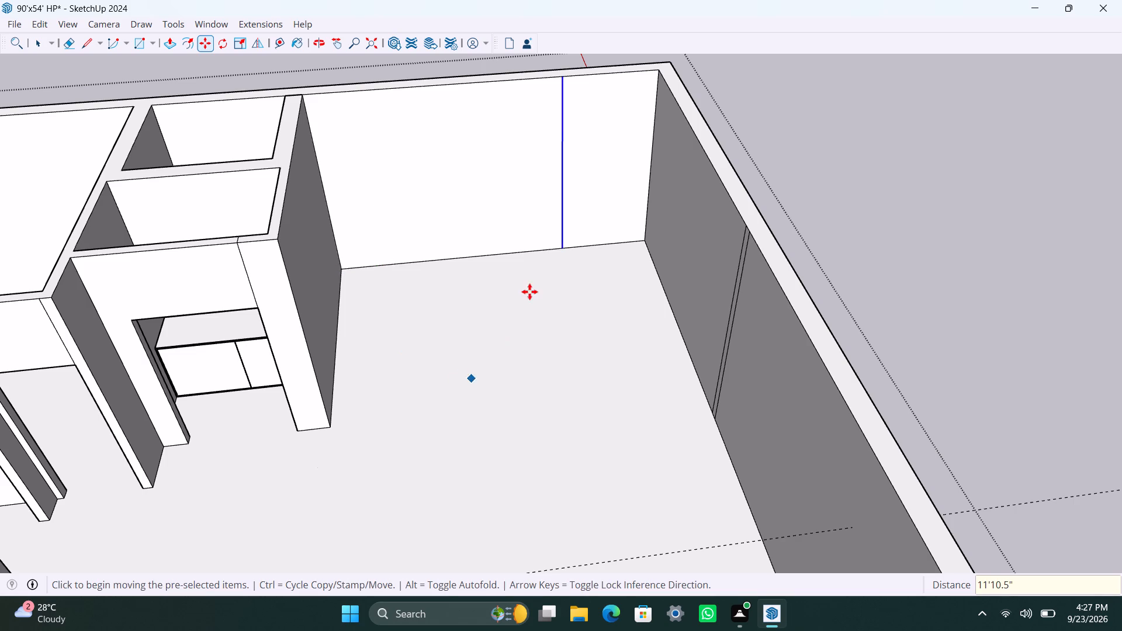
Copy the new vertical line on the back wall another 4.5" toward the outer corner to mark a partition's thickness.
left_click(564, 247)
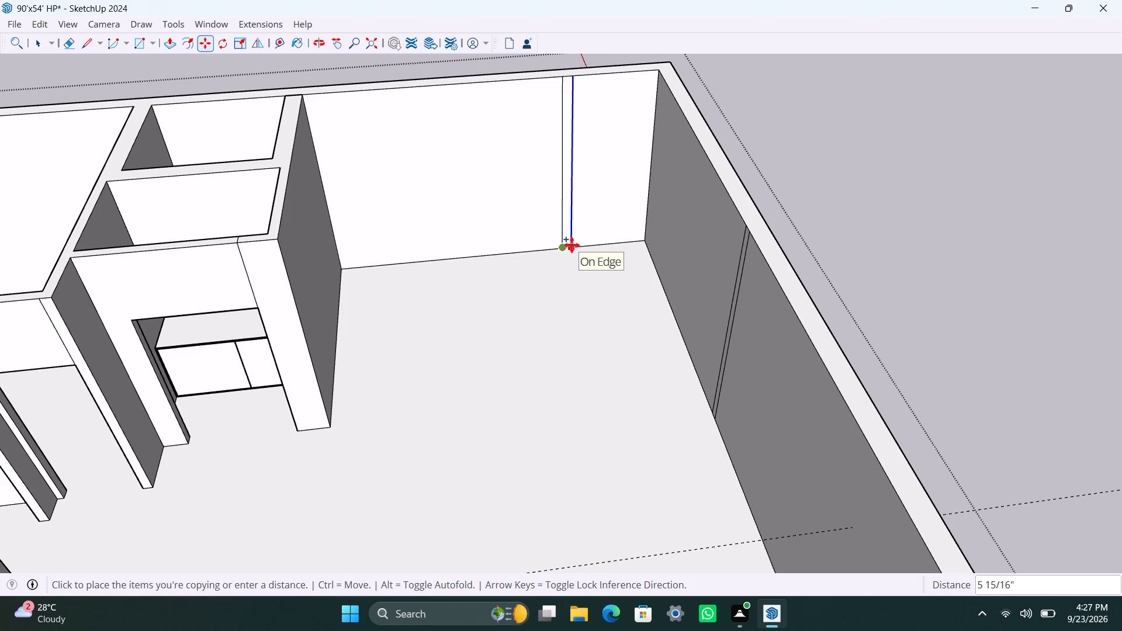
type("4.5\"")
key("Return")
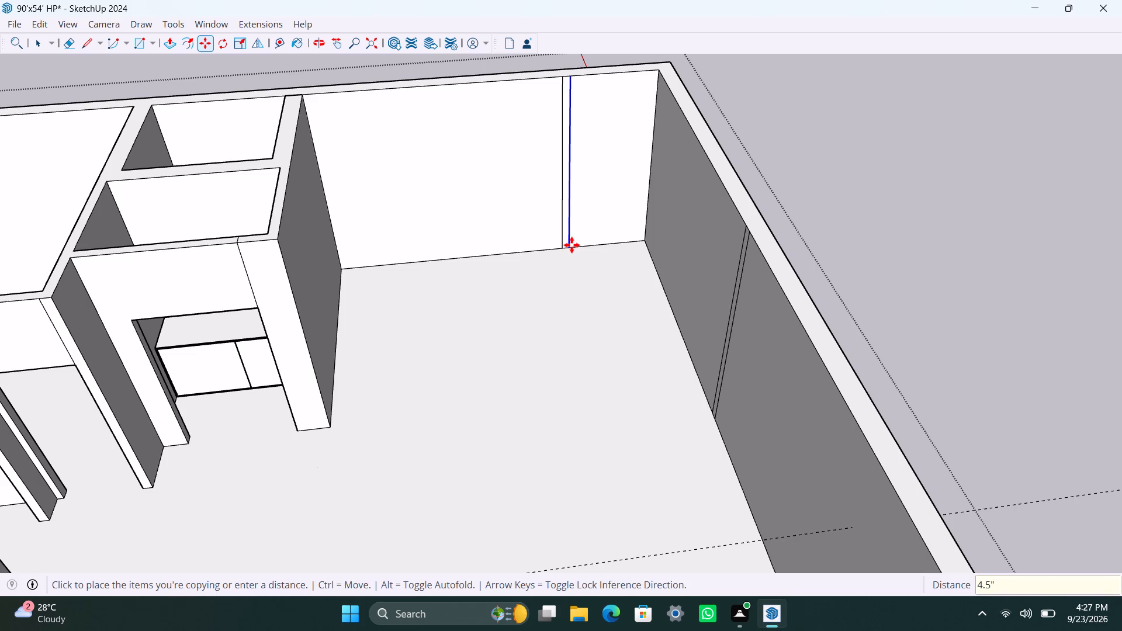
key("space")
Pull the 4.5" strip on the back wall 12'10.5" into the large room as a full-height partition.
scroll(572, 246, "up", 4)
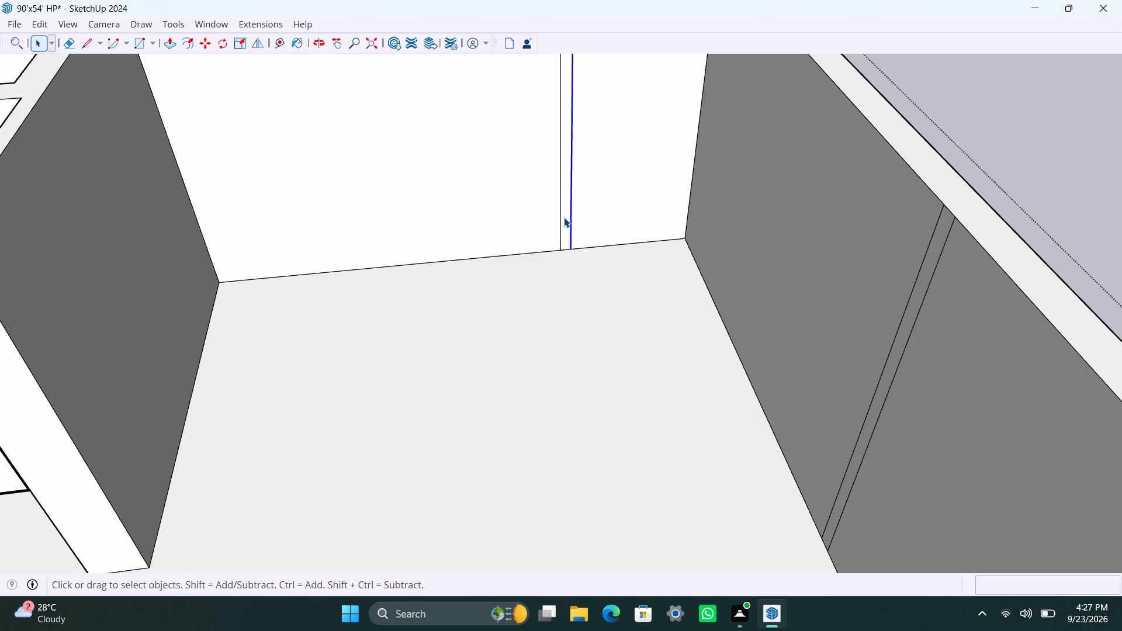
left_click(564, 217)
key("p")
left_click_drag(568, 223, 566, 262)
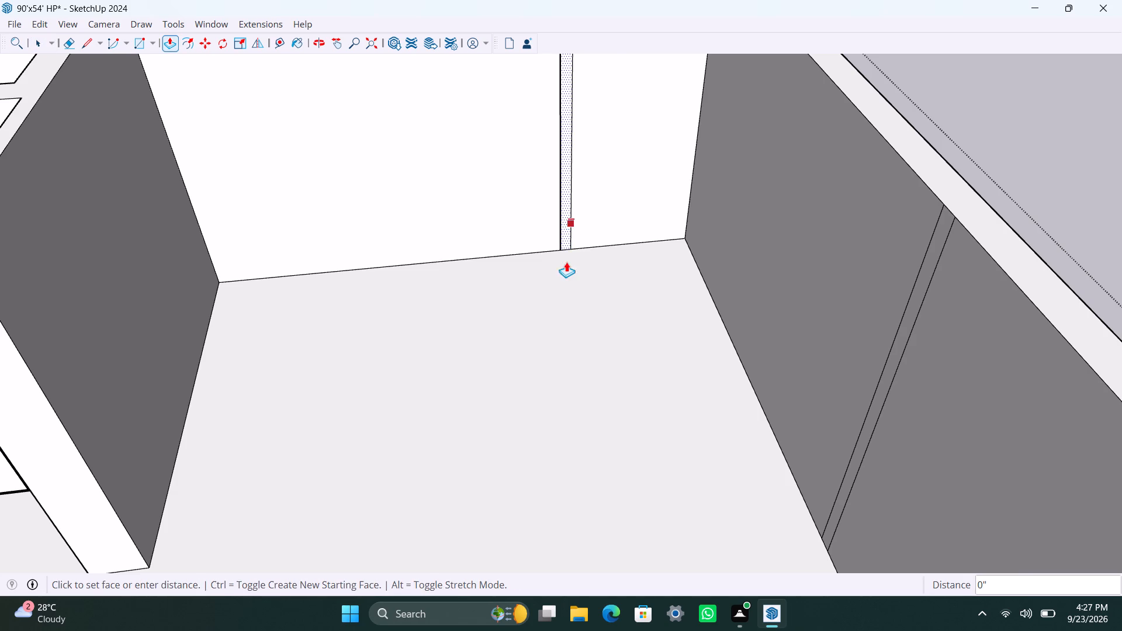
left_click_drag(566, 262, 566, 396)
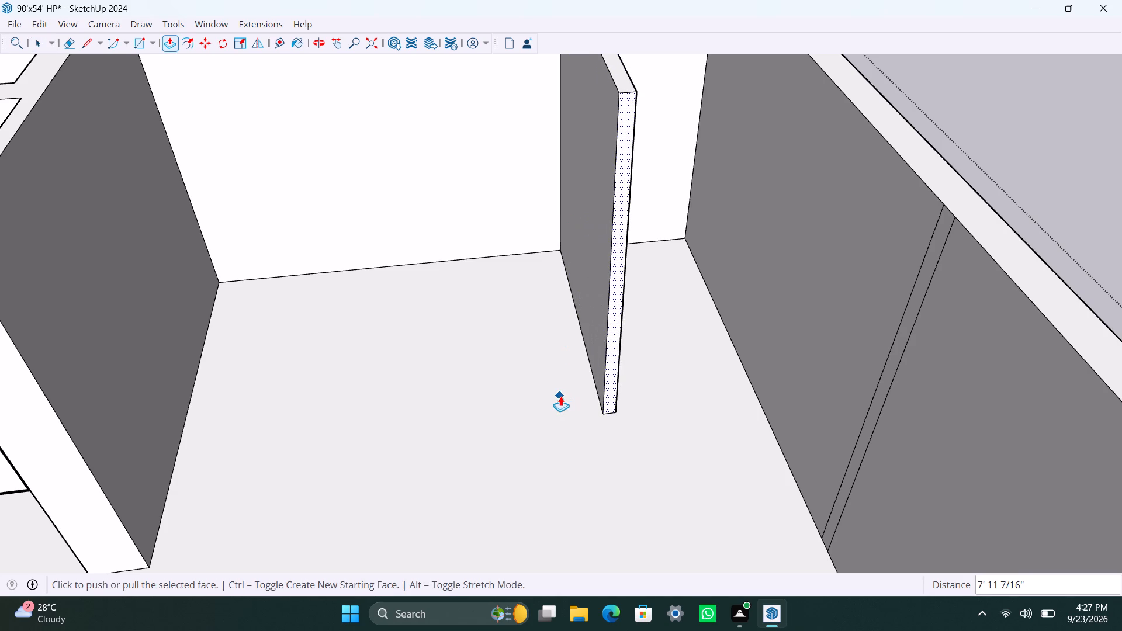
type("12")
type("'10")
key("period")
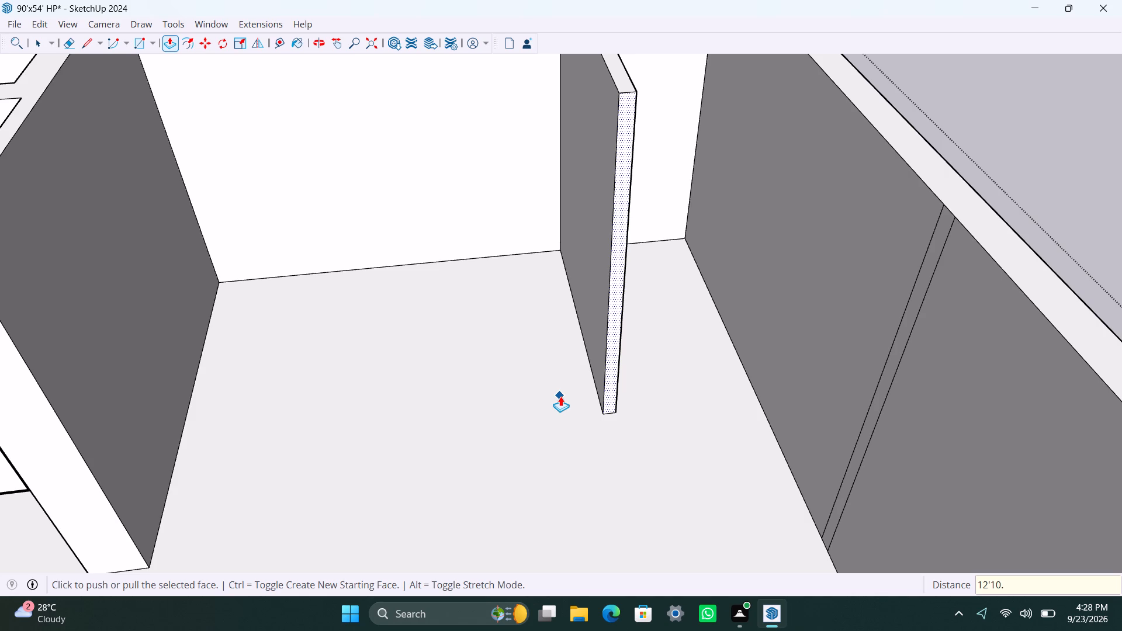
key("5")
key("Return")
Extend the free end of the new partition by another 4.5".
scroll(623, 456, "down", 3)
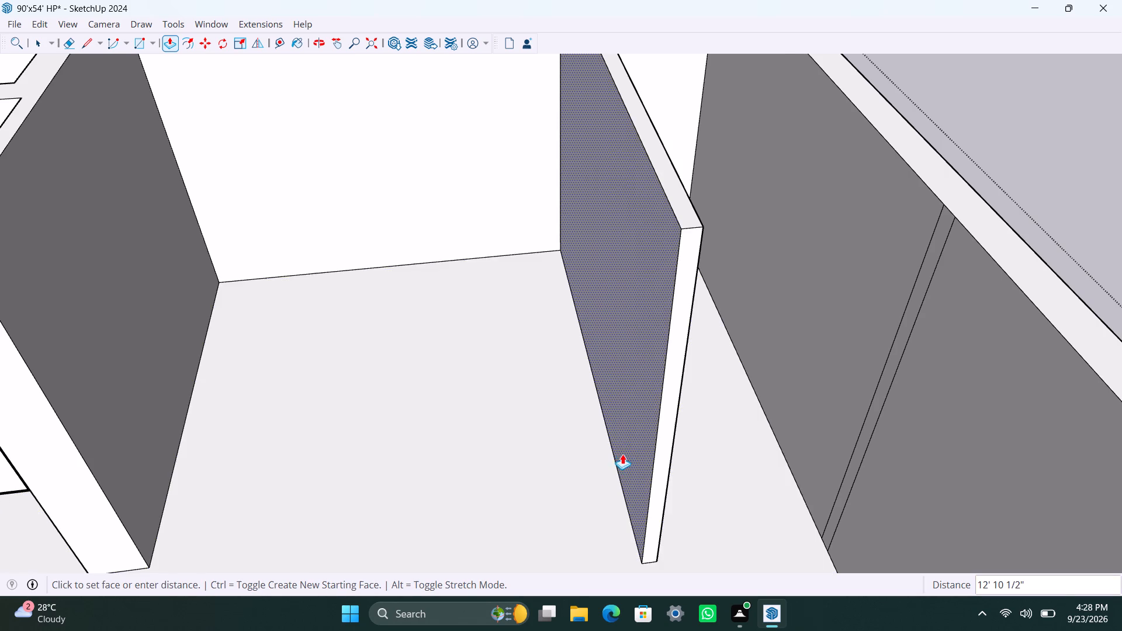
scroll(622, 454, "down", 6)
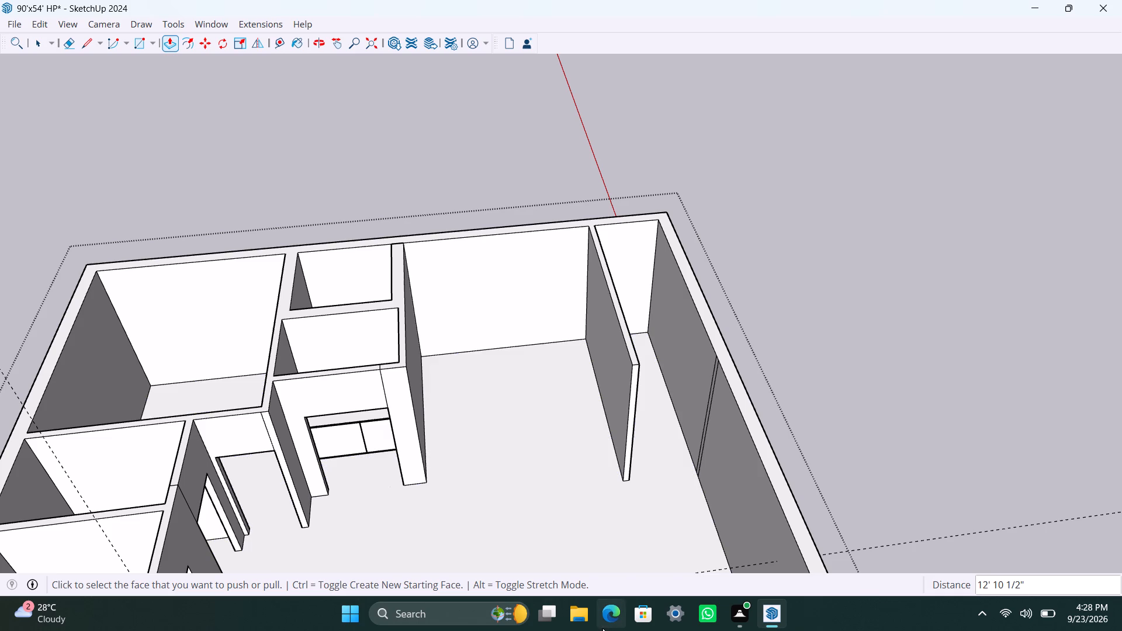
scroll(490, 373, "down", 8)
middle_click_drag(452, 393, 742, 434)
scroll(646, 432, "up", 7)
scroll(585, 400, "up", 6)
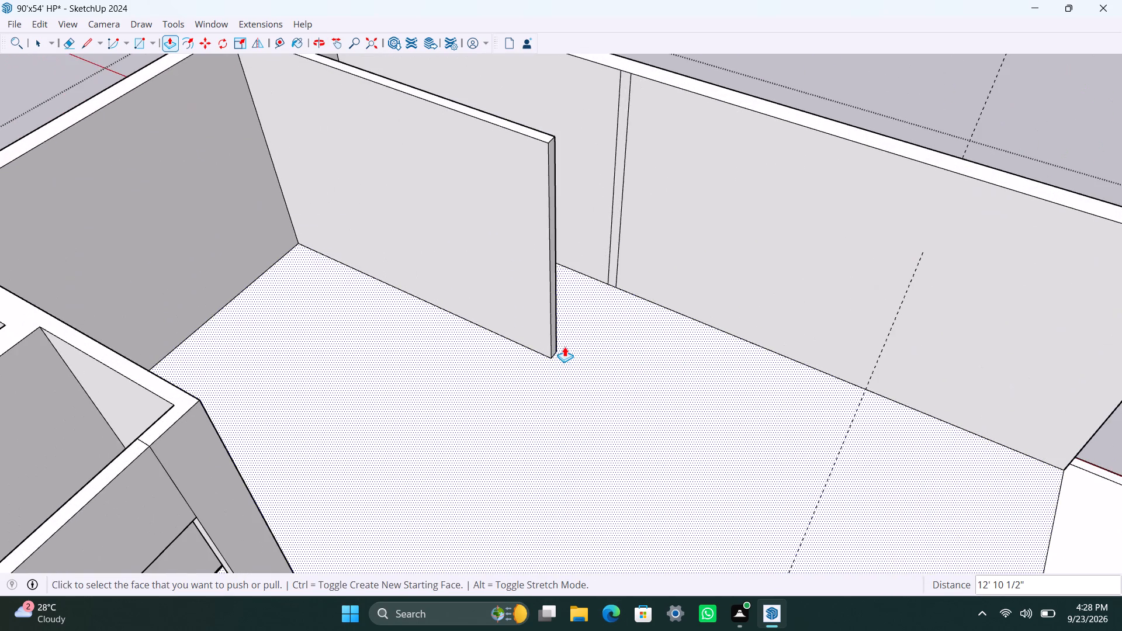
middle_click_drag(563, 345, 435, 370)
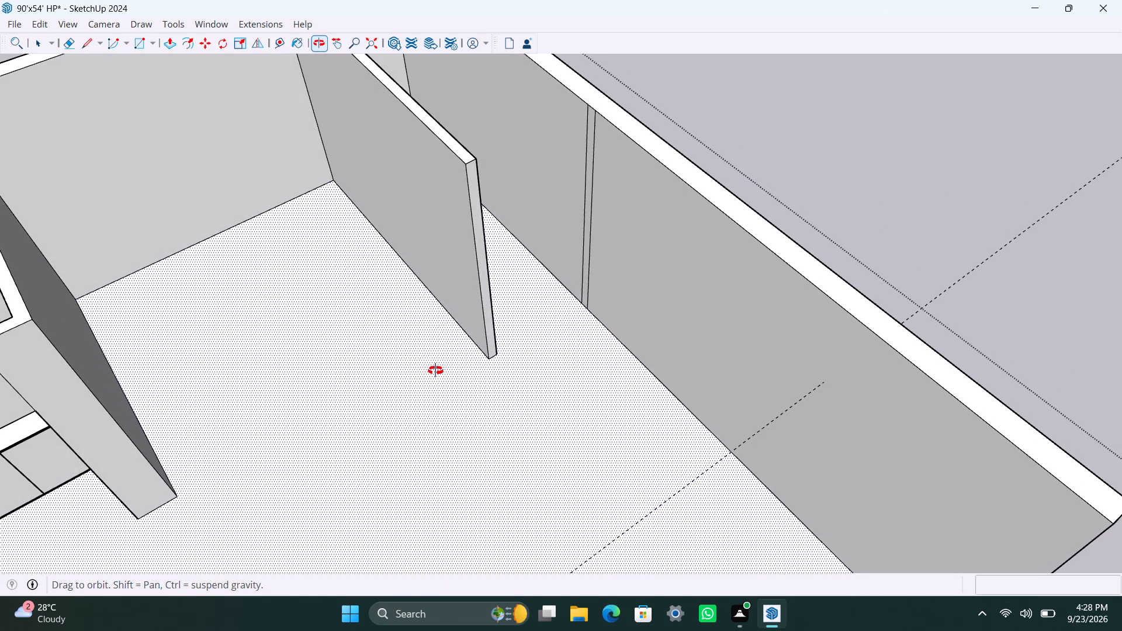
middle_click_drag(435, 370, 434, 370)
scroll(494, 339, "up", 2)
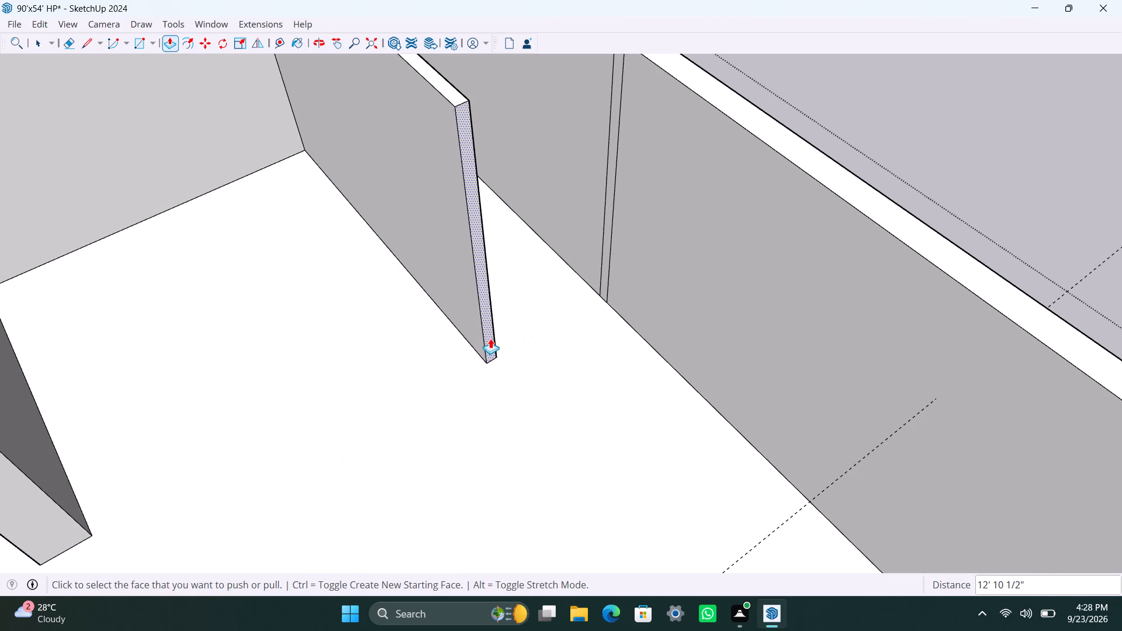
left_click(488, 337)
type("4.5\"")
key("Return")
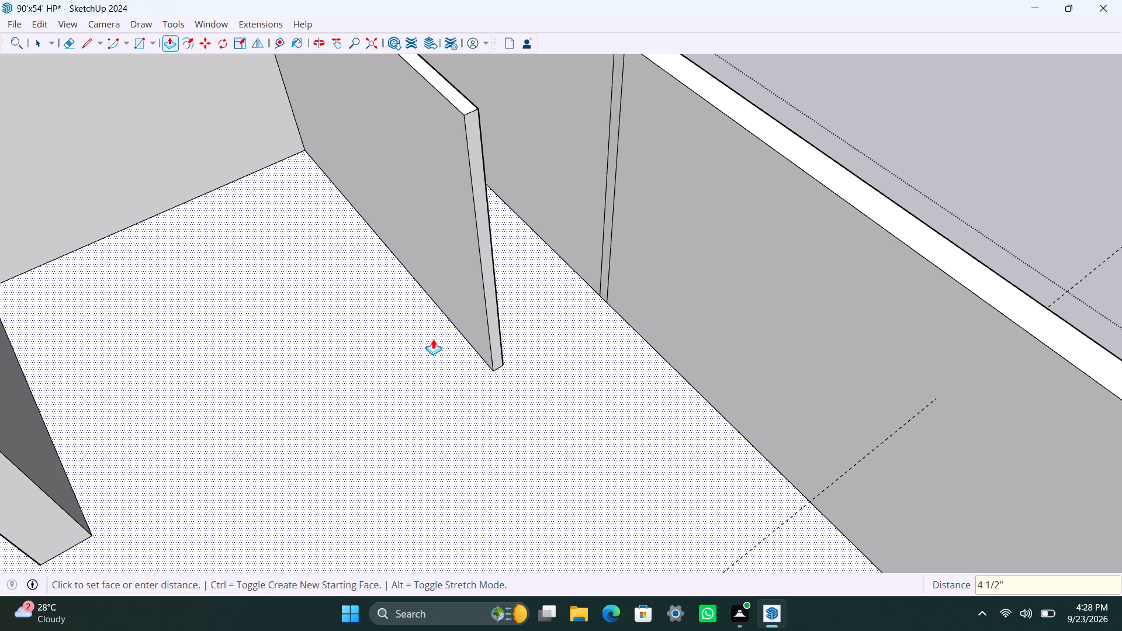
key("space")
Copy the partition's vertical end edge 4.5" back along its room-side face to mark a return wall's thickness.
scroll(394, 422, "down", 3)
middle_click_drag(406, 441, 563, 421)
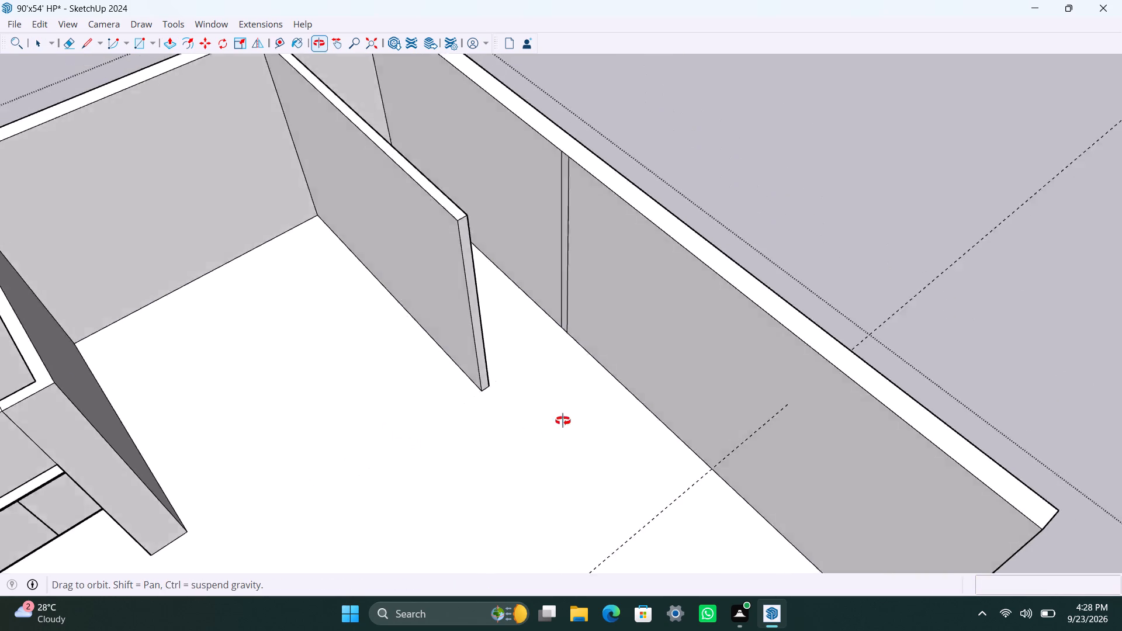
middle_click_drag(563, 421, 584, 411)
scroll(580, 384, "up", 4)
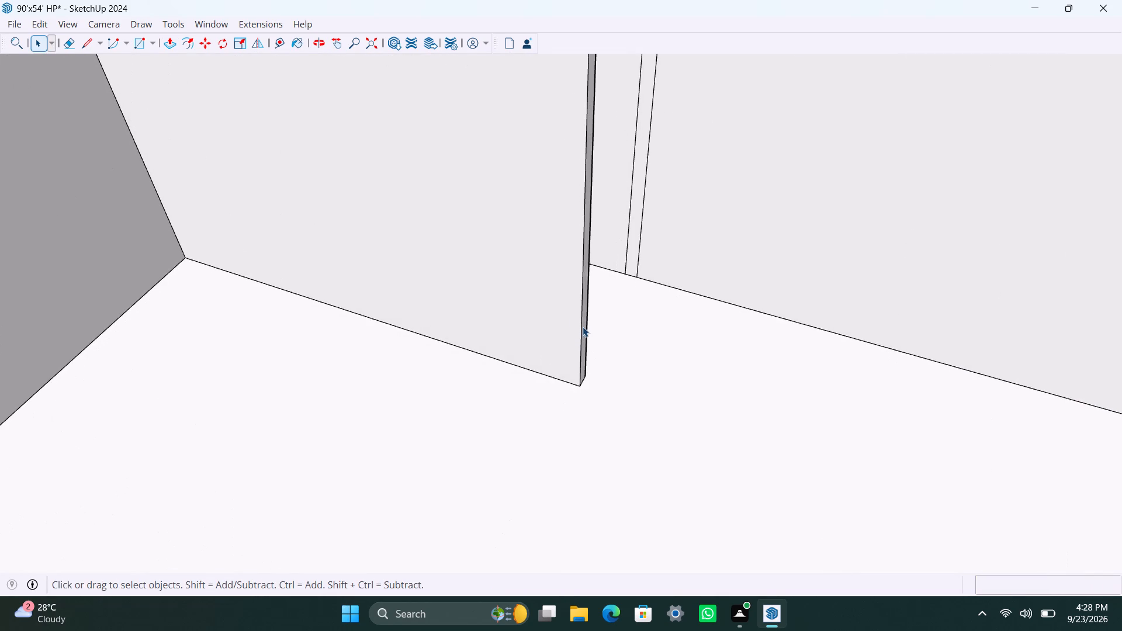
left_click(581, 331)
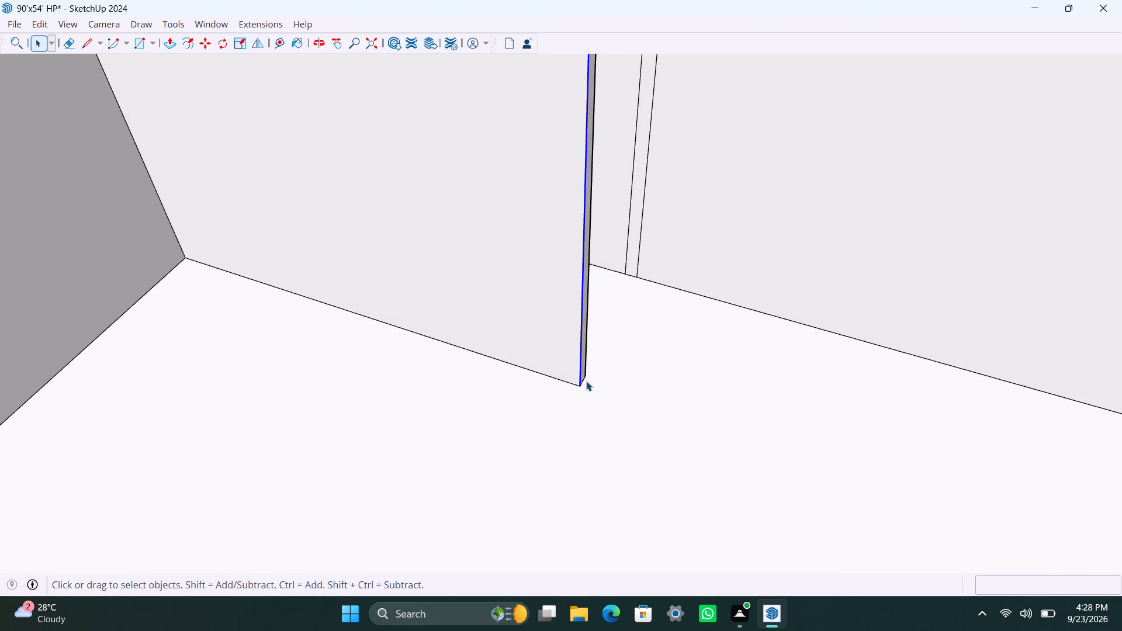
key("m")
left_click(584, 385)
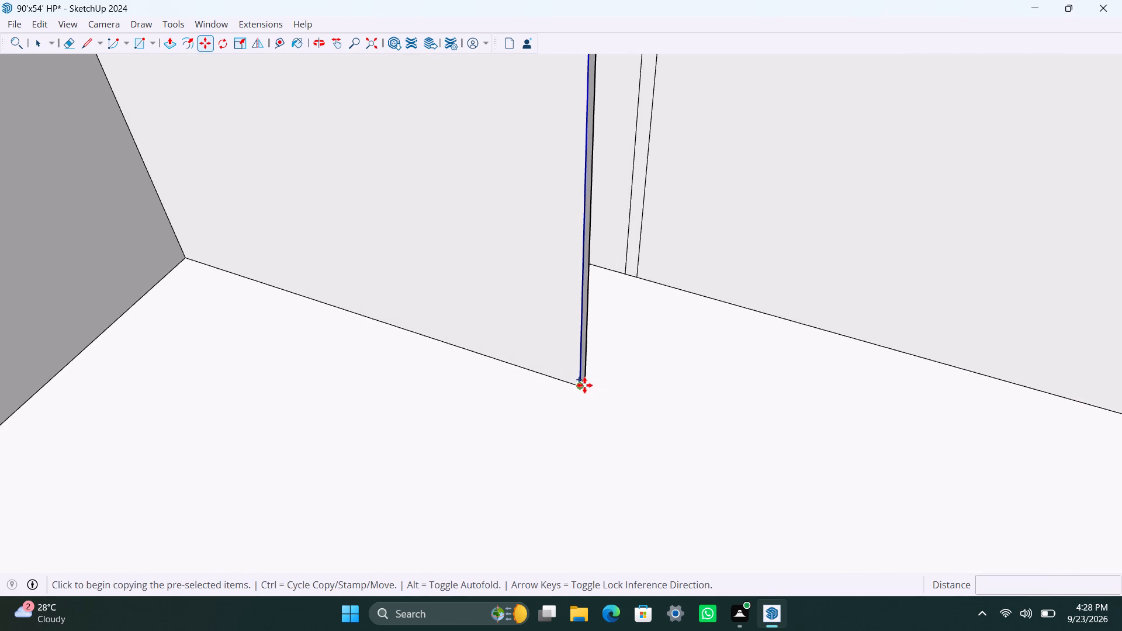
type("4.5\"")
key("Return")
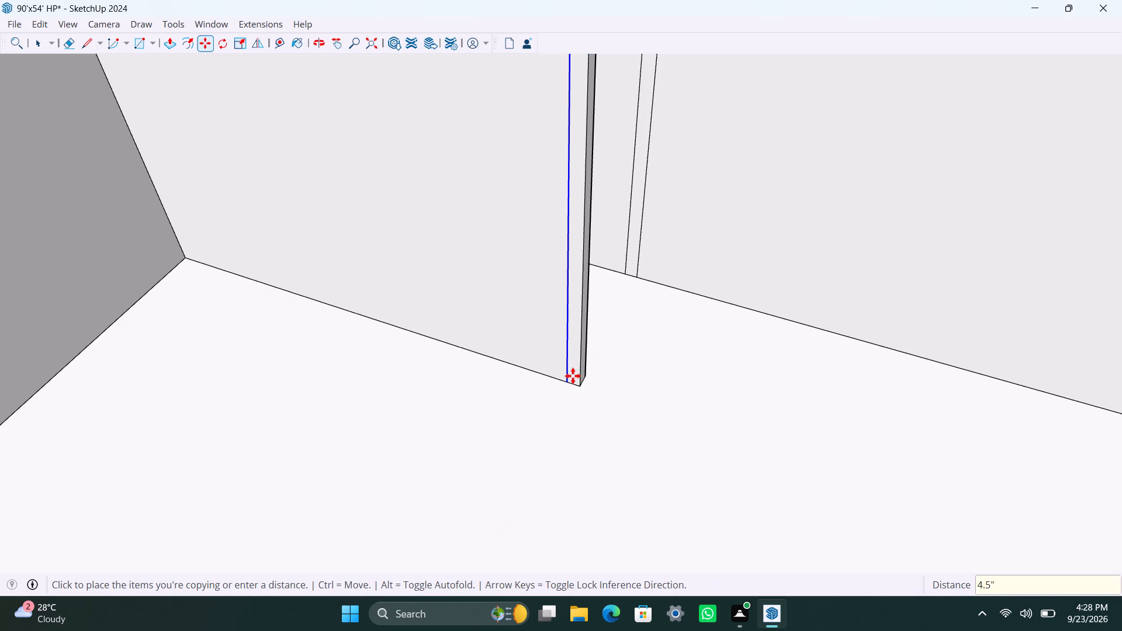
key("space")
Pull the 4.5" strip at the partition's end 3' into the room as a full-height return wall.
left_click(574, 374)
key("p")
left_click(574, 373)
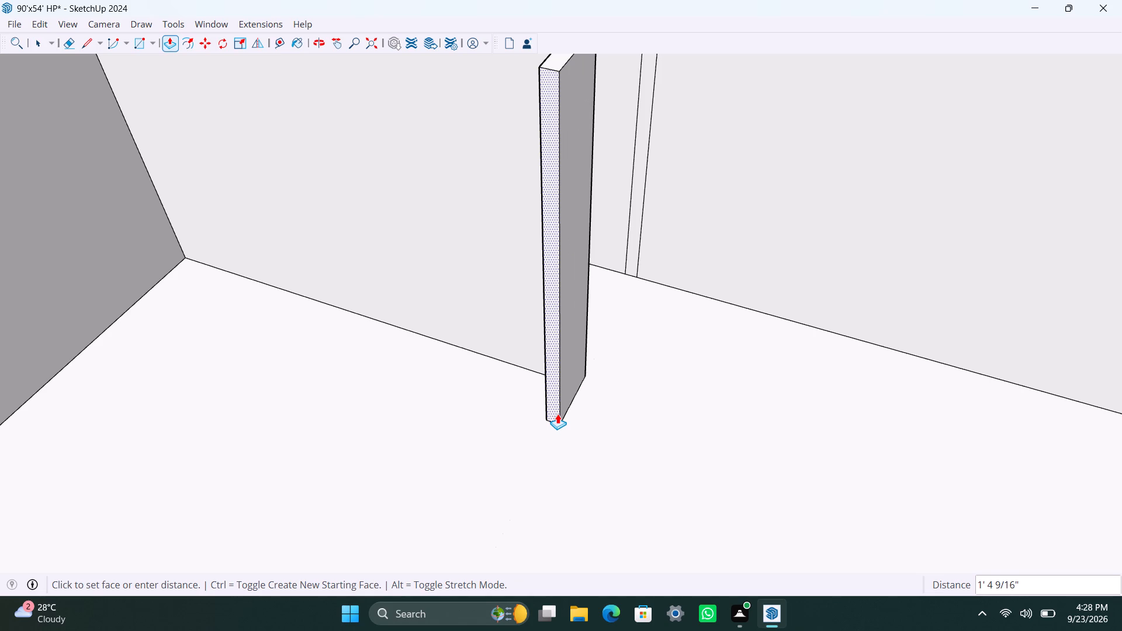
type("3'")
key("Return")
key("space")
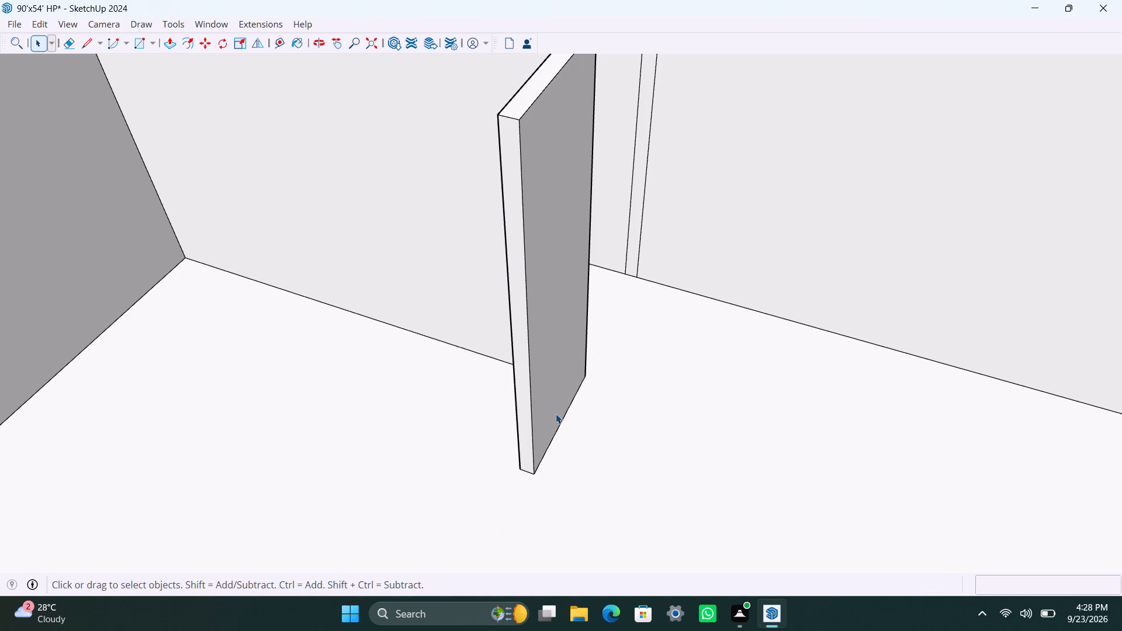
Place a vertical guide on the new partition's room-side face, 3' from its corner with the return wall.
scroll(558, 350, "down", 5)
scroll(595, 287, "down", 5)
scroll(541, 280, "up", 2)
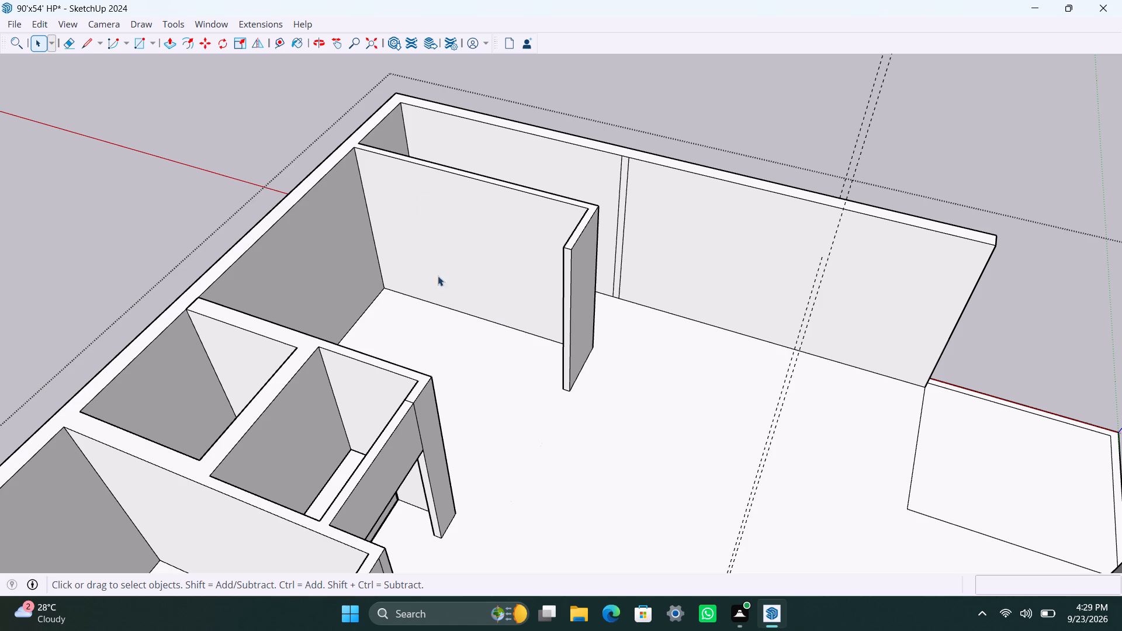
scroll(446, 287, "up", 1)
middle_click_drag(460, 317, 631, 357)
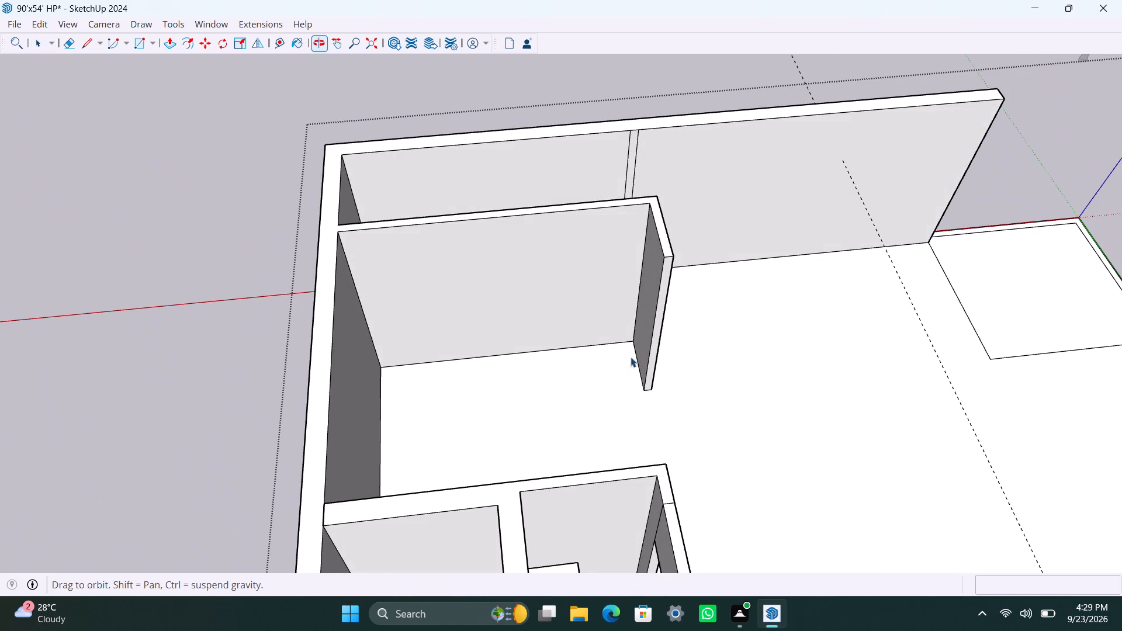
middle_click_drag(631, 357, 633, 360)
scroll(559, 353, "up", 1)
middle_click_drag(538, 370, 489, 342)
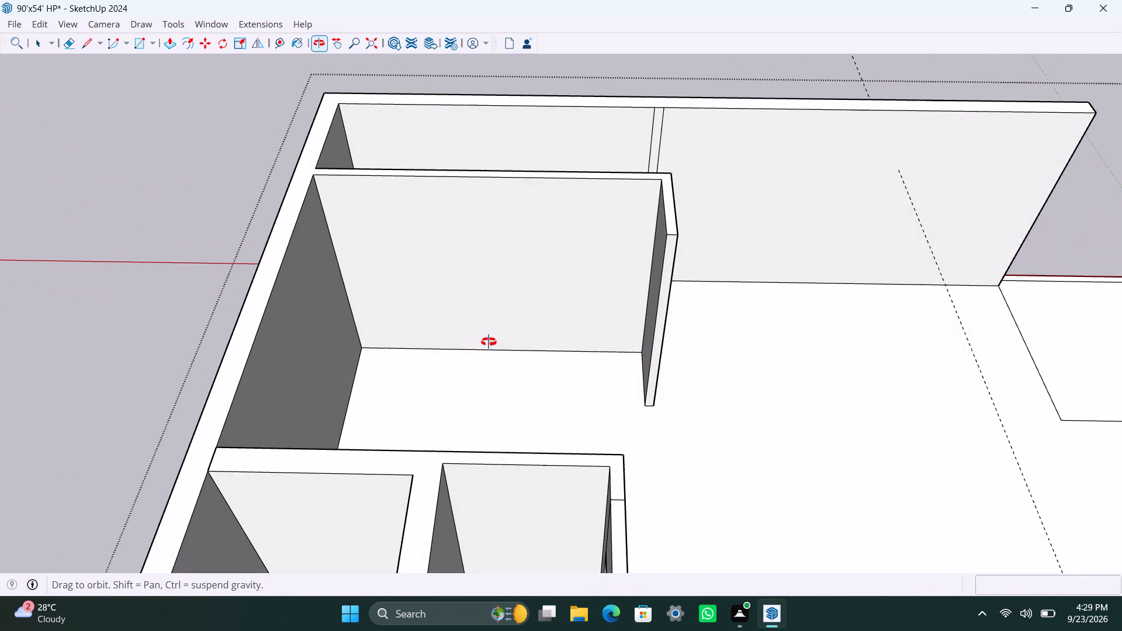
middle_click_drag(489, 342, 489, 339)
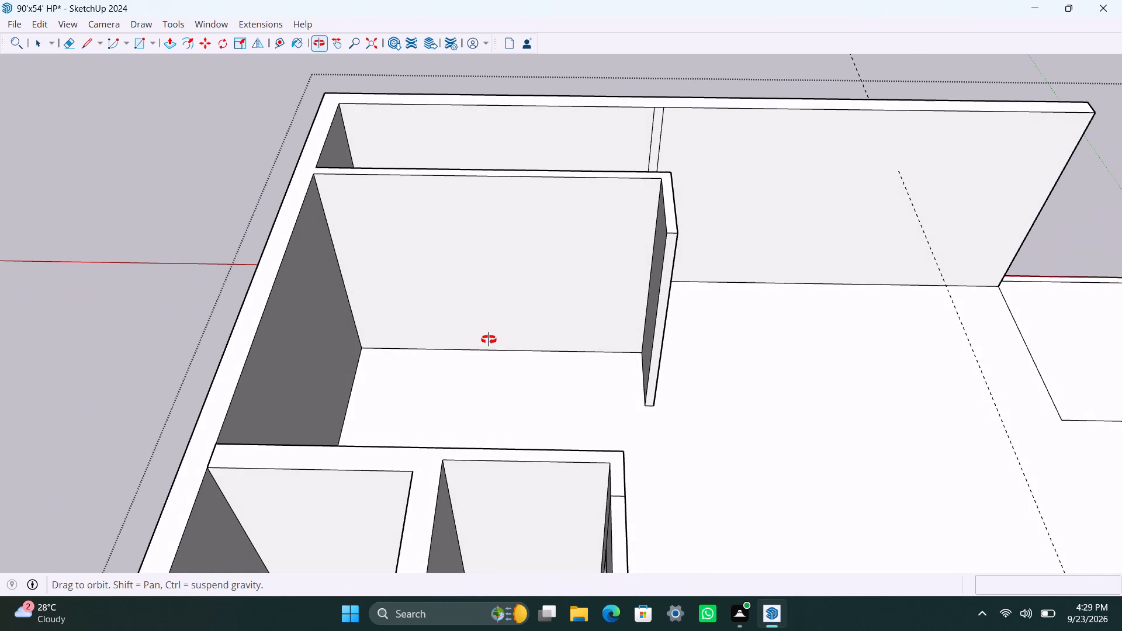
middle_click_drag(489, 339, 489, 339)
middle_click_drag(489, 339, 520, 325)
key("t")
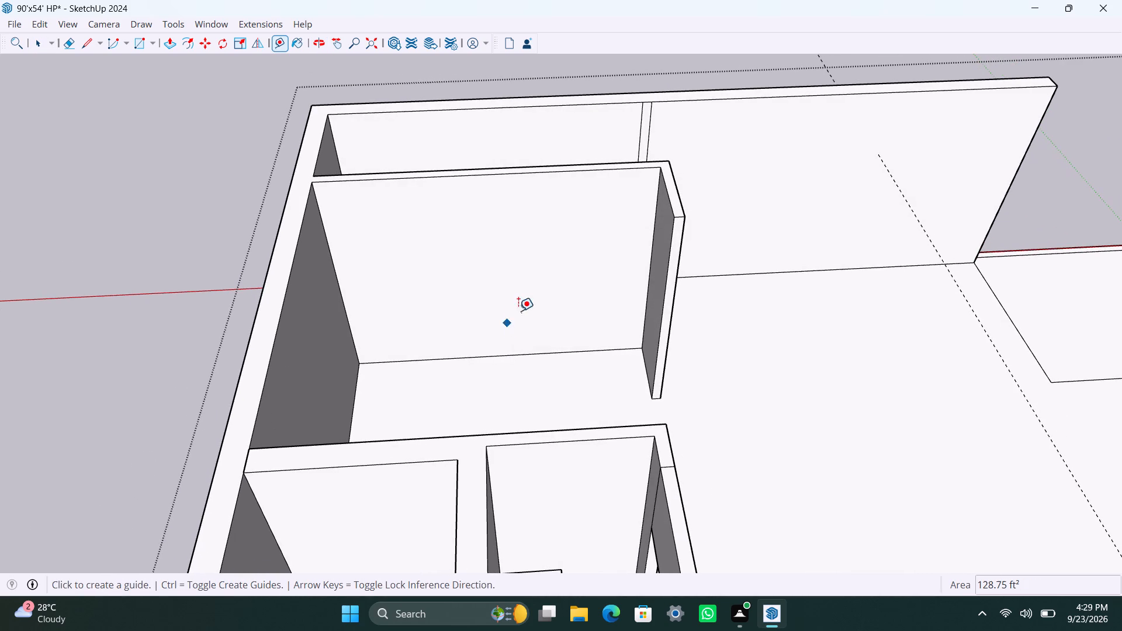
left_click(655, 200)
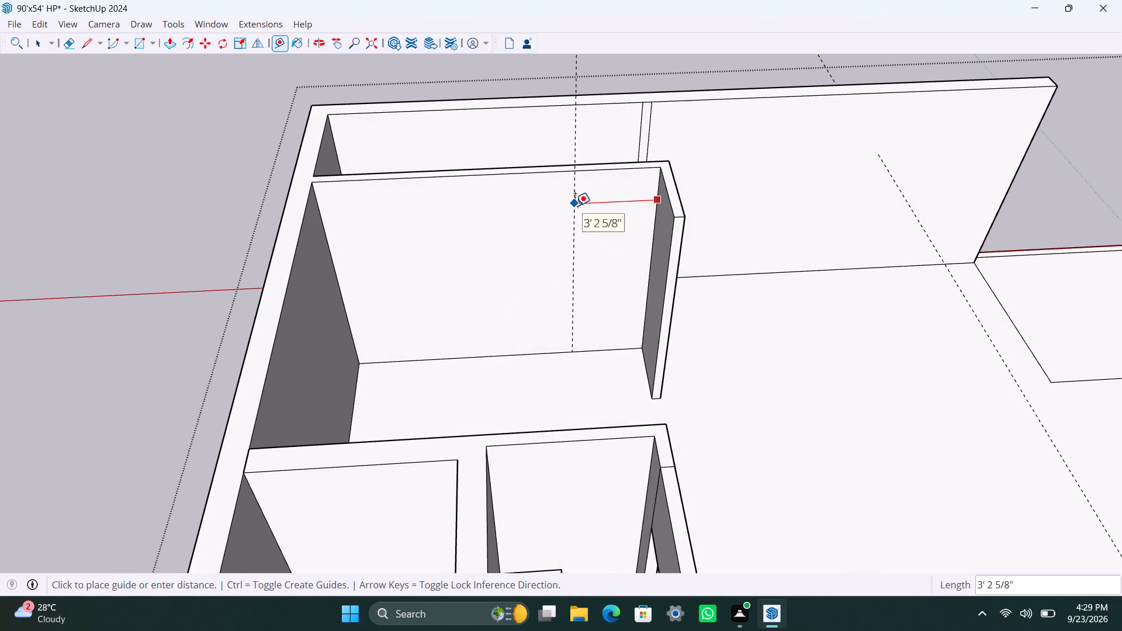
type("3'")
key("Return")
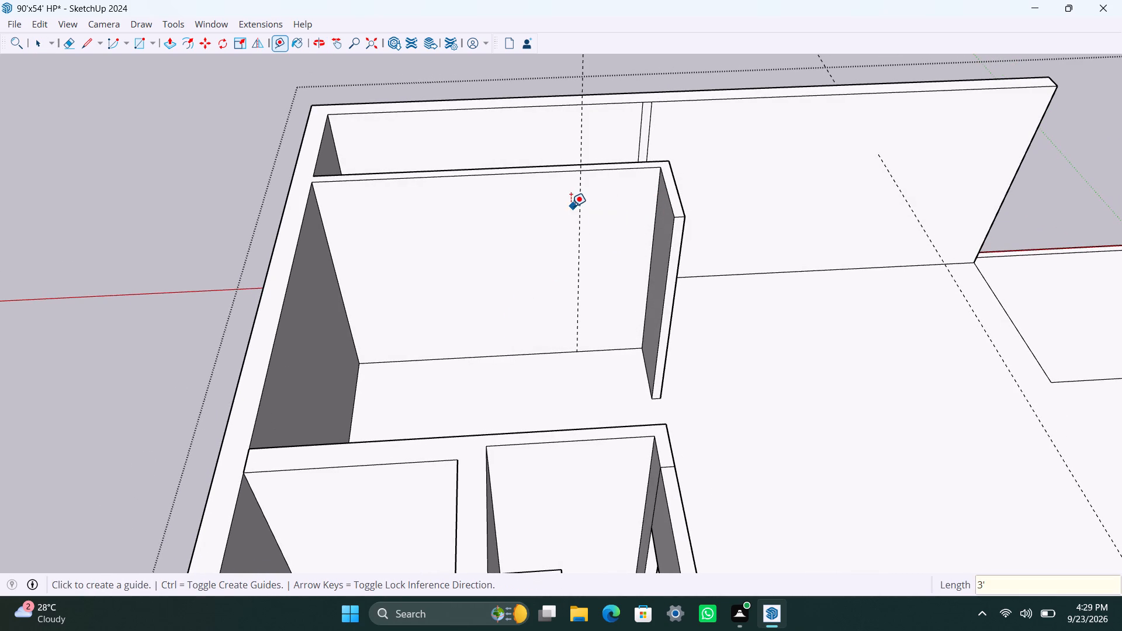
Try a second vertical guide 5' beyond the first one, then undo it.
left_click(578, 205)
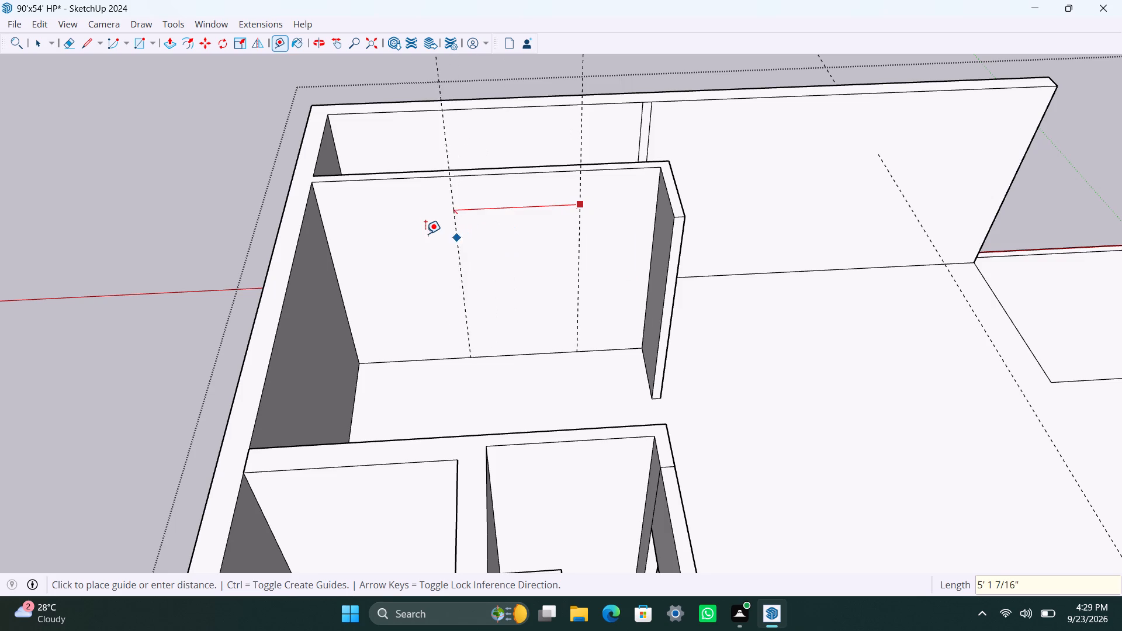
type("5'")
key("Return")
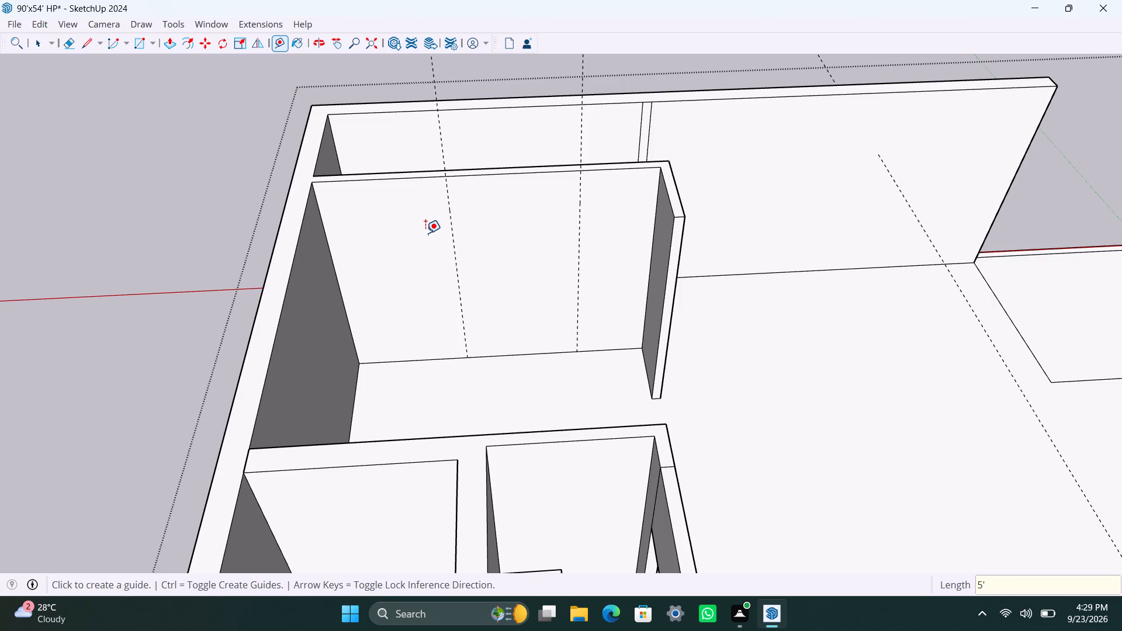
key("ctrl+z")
Add guides for the opening: a vertical one 6' beyond the first and a horizontal one 2' below the partition's top edge.
left_click_drag(581, 231, 574, 230)
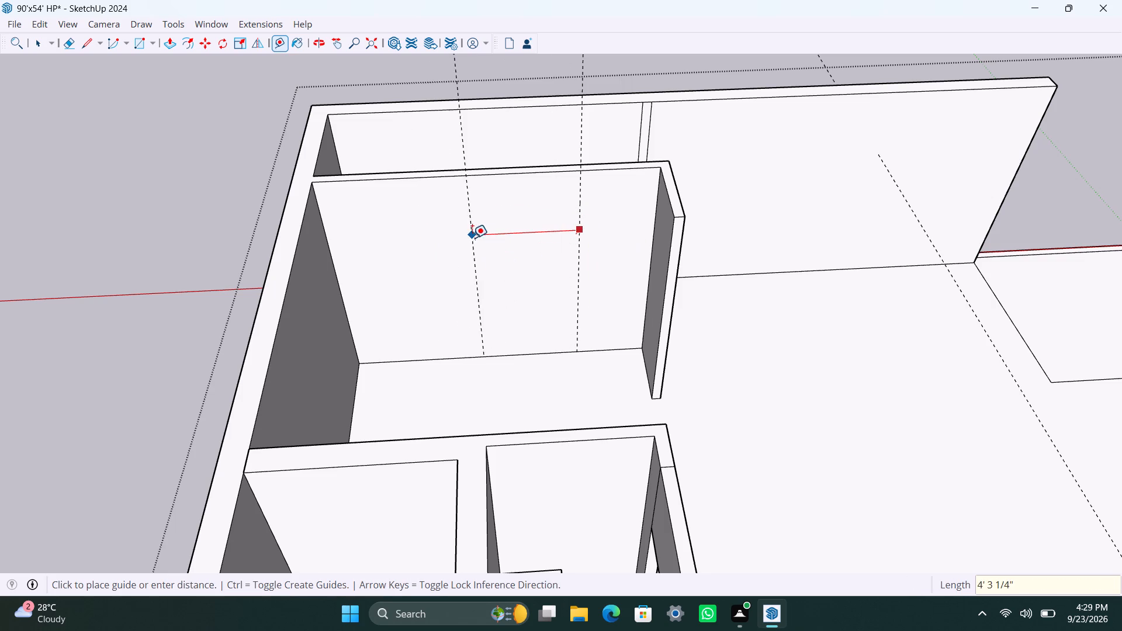
type("6'")
key("Return")
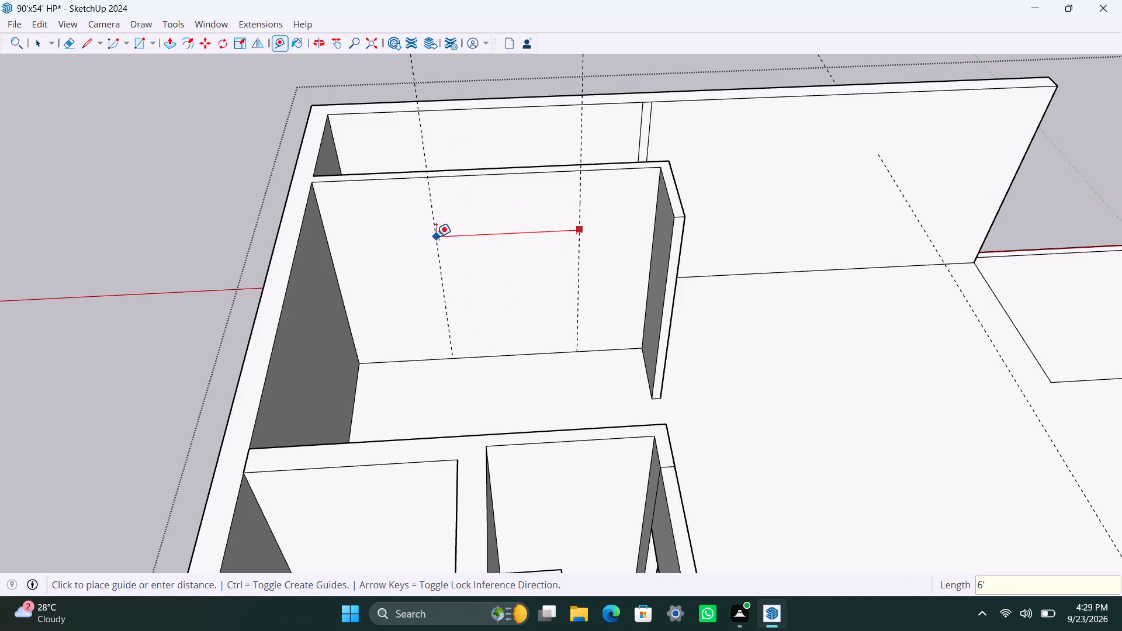
left_click(490, 178)
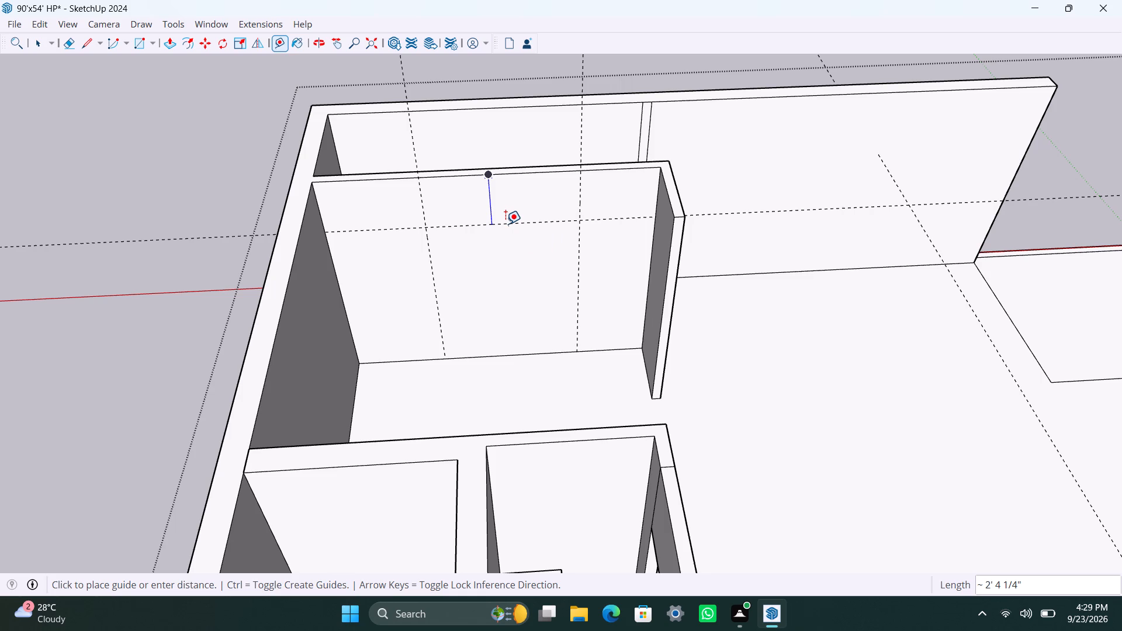
key("2")
key("apostrophe")
key("Return")
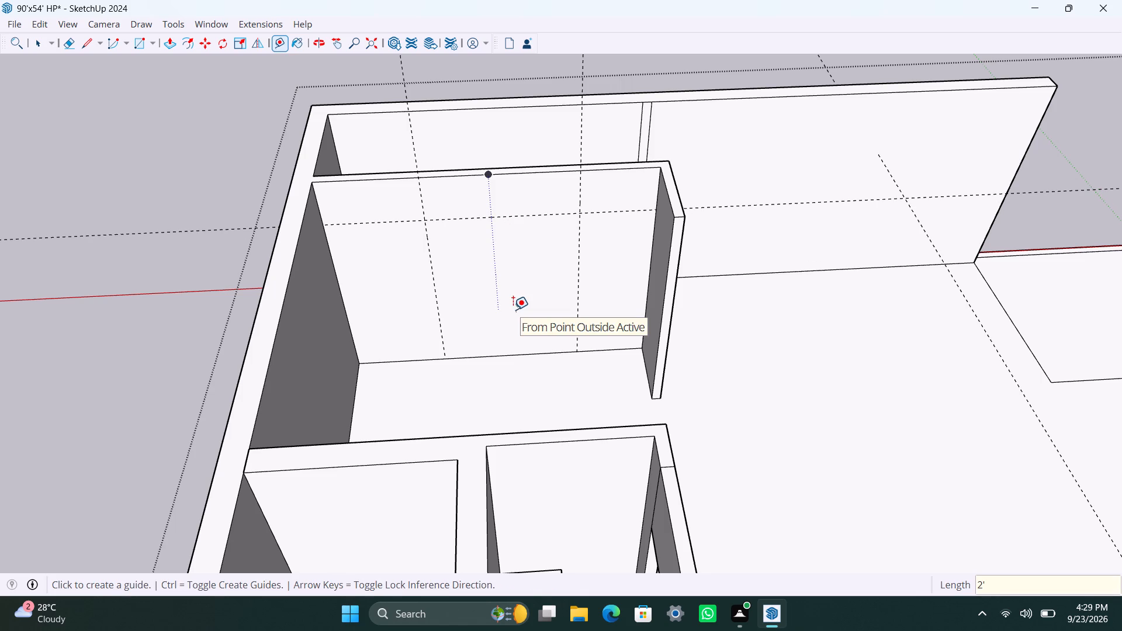
Draw a 6' by 8' rectangle on the partition between the guides, reaching down to the floor line.
key("space")
key("r")
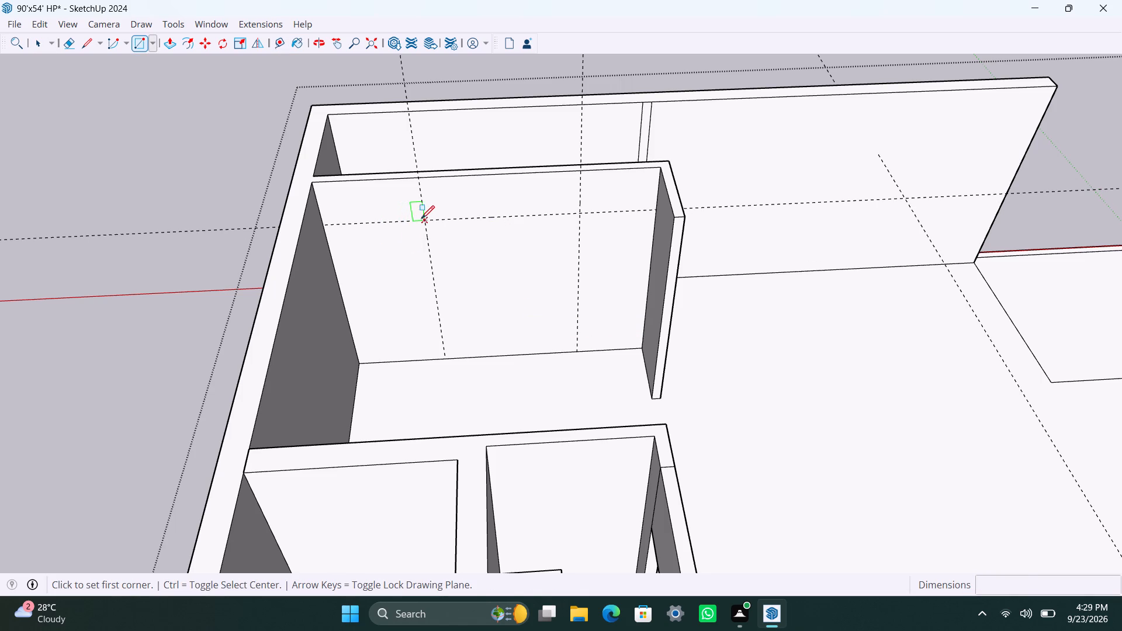
left_click(424, 221)
left_click(577, 350)
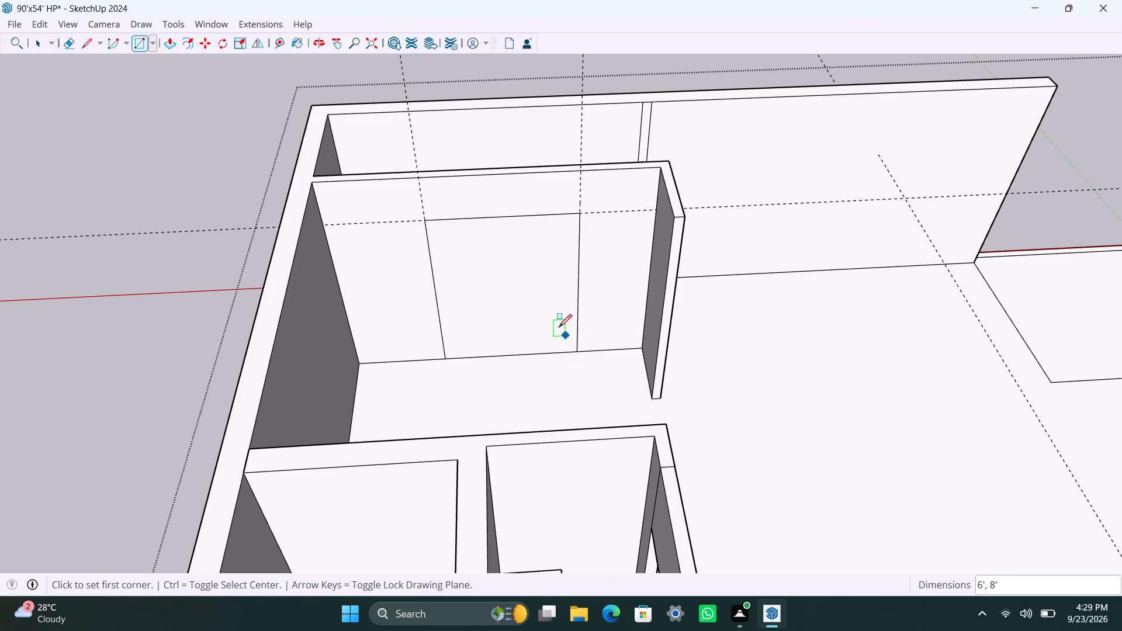
Push the rectangle 4.5" through the partition to cut the opening.
key("space")
left_click(557, 321)
key("p")
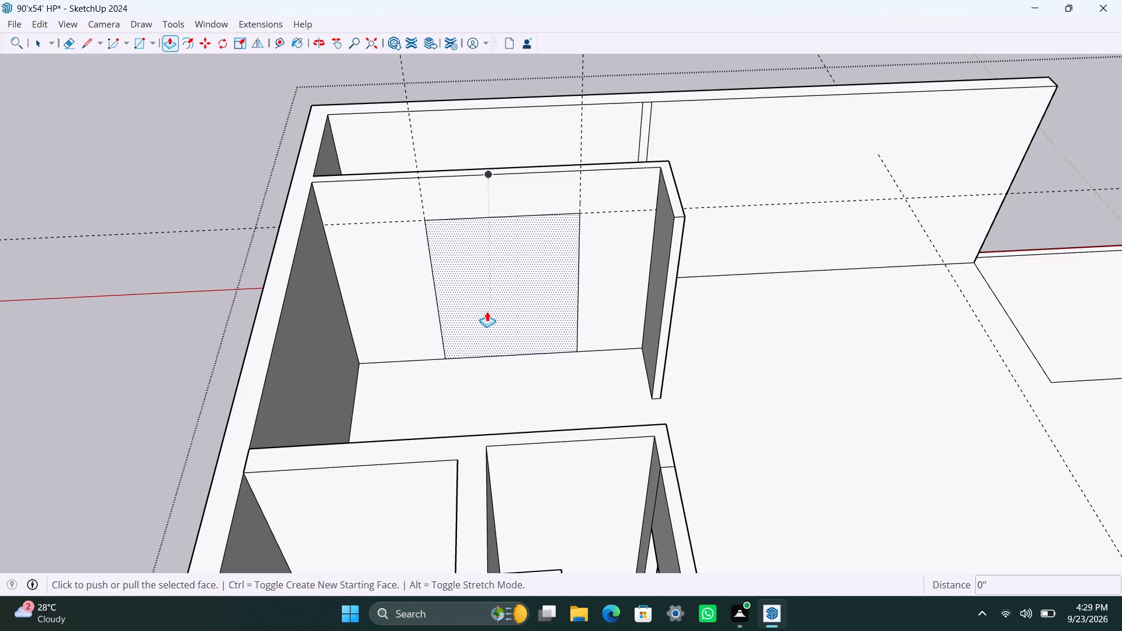
left_click(487, 311)
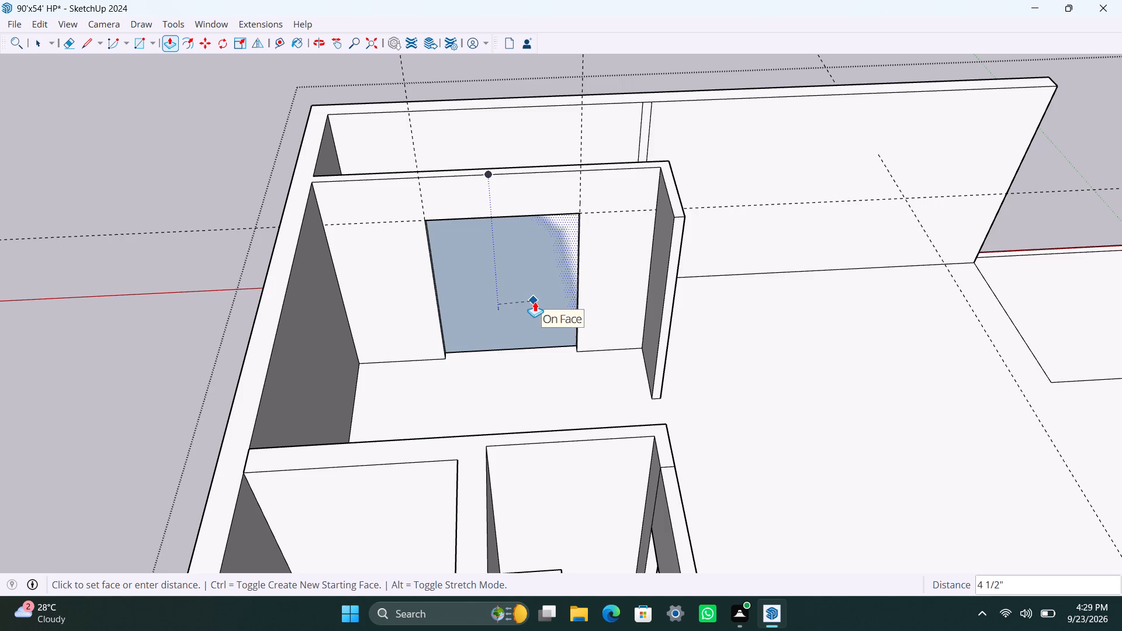
left_click(535, 301)
scroll(512, 358, "down", 5)
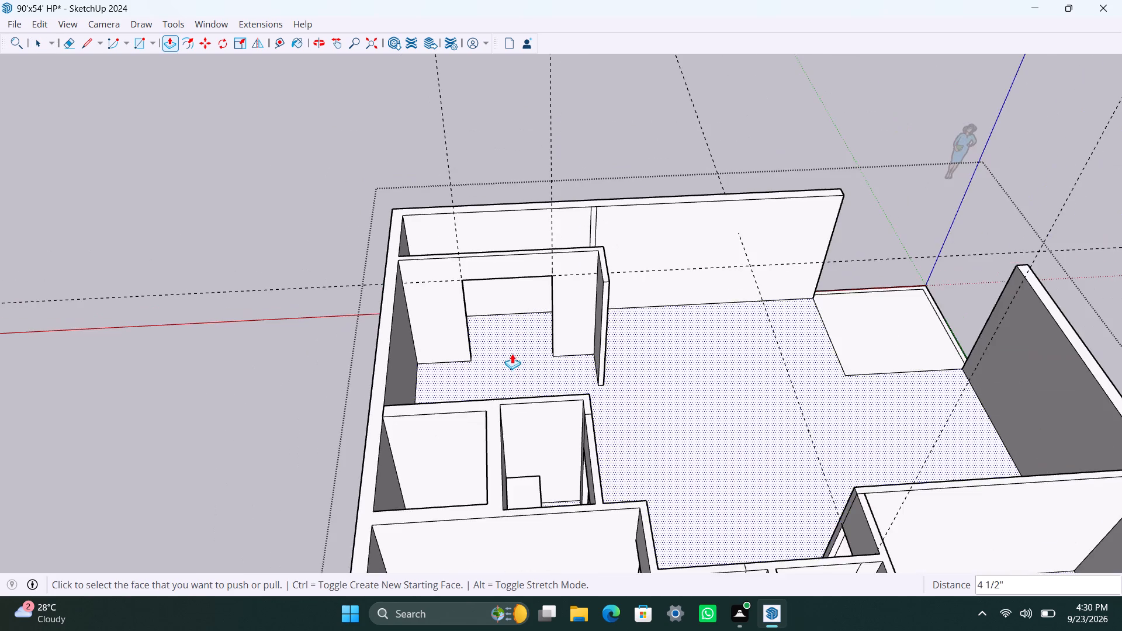
scroll(512, 347, "up", 7)
key("space")
Save the model.
scroll(511, 338, "down", 5)
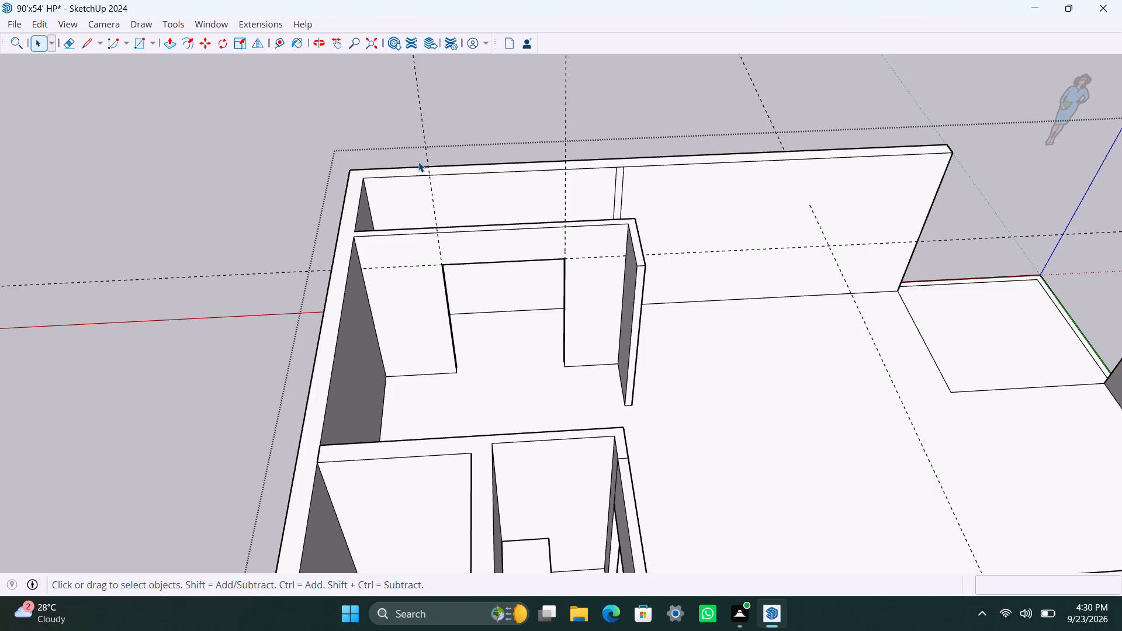
key("ctrl+s")
Copy the vertical edge at the partition's free-end corner 4.5" back along the face toward the parallel outer wall.
scroll(488, 220, "down", 1)
scroll(444, 196, "up", 6)
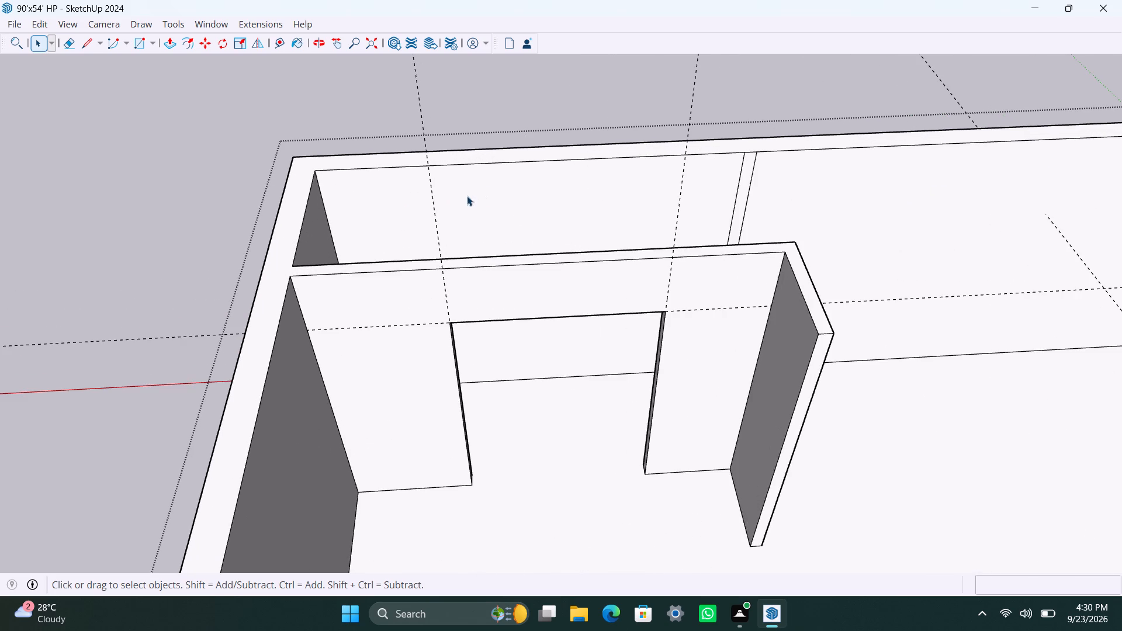
middle_click_drag(466, 201, 385, 353)
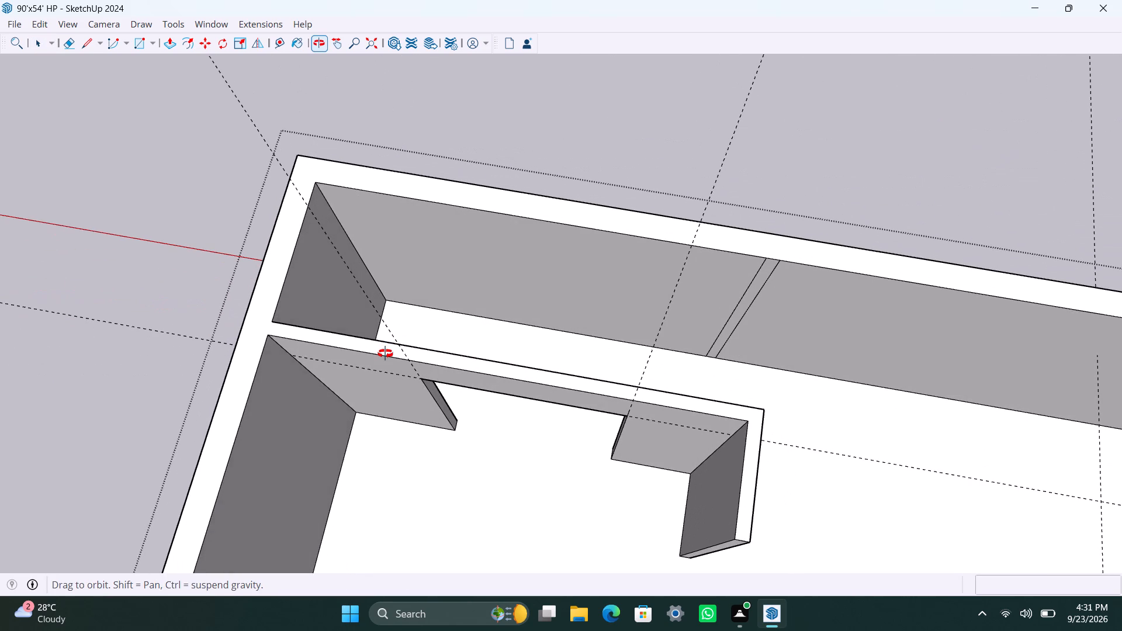
middle_click_drag(385, 353, 75, 266)
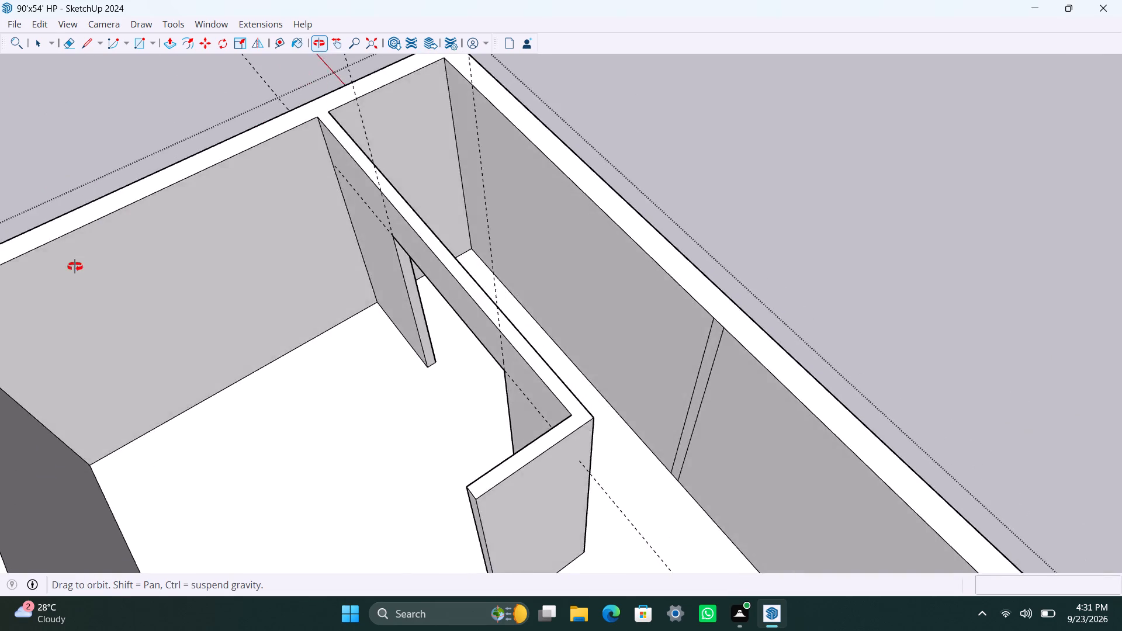
middle_click_drag(75, 266, 0, 266)
scroll(612, 557, "up", 2)
scroll(610, 505, "up", 4)
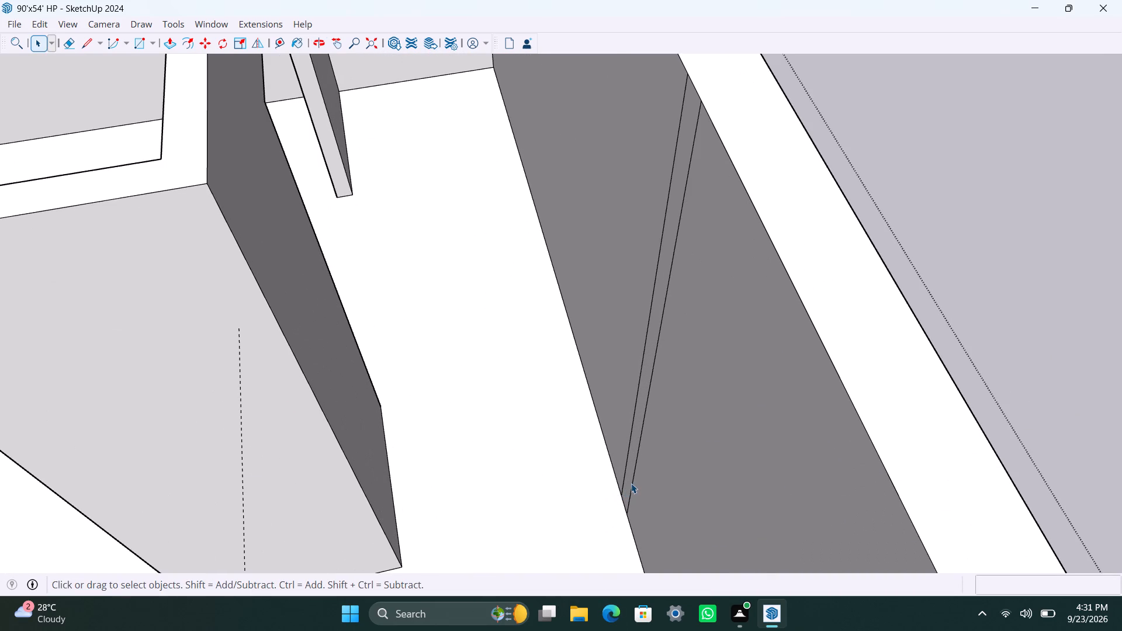
scroll(400, 441, "down", 7)
middle_click_drag(452, 430, 340, 463)
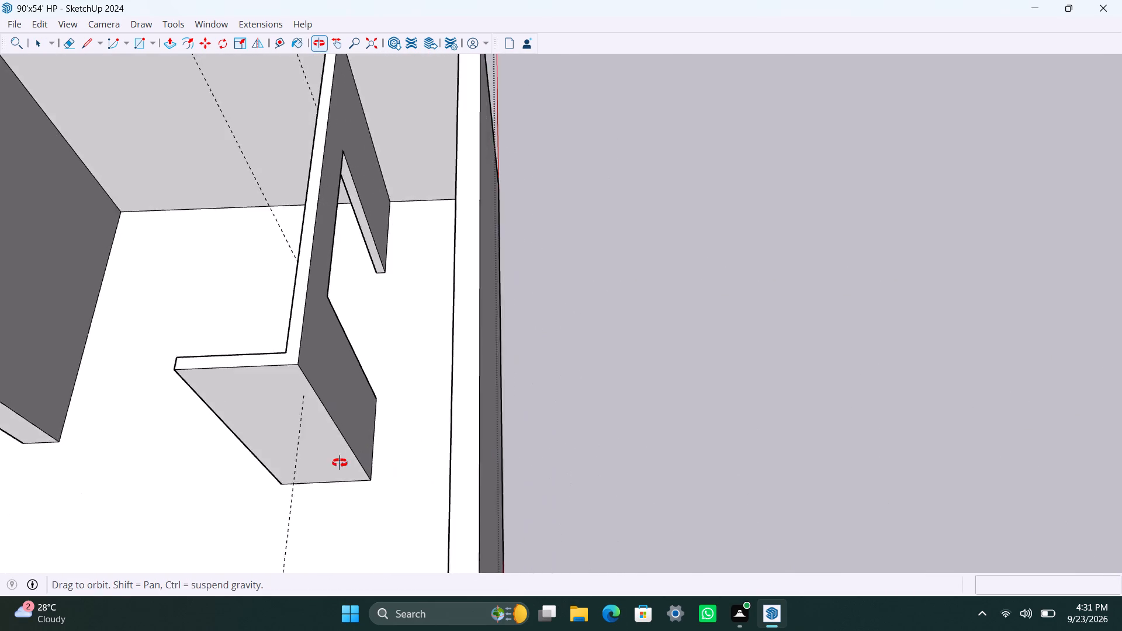
middle_click_drag(340, 463, 277, 471)
scroll(292, 389, "up", 4)
left_click(290, 380)
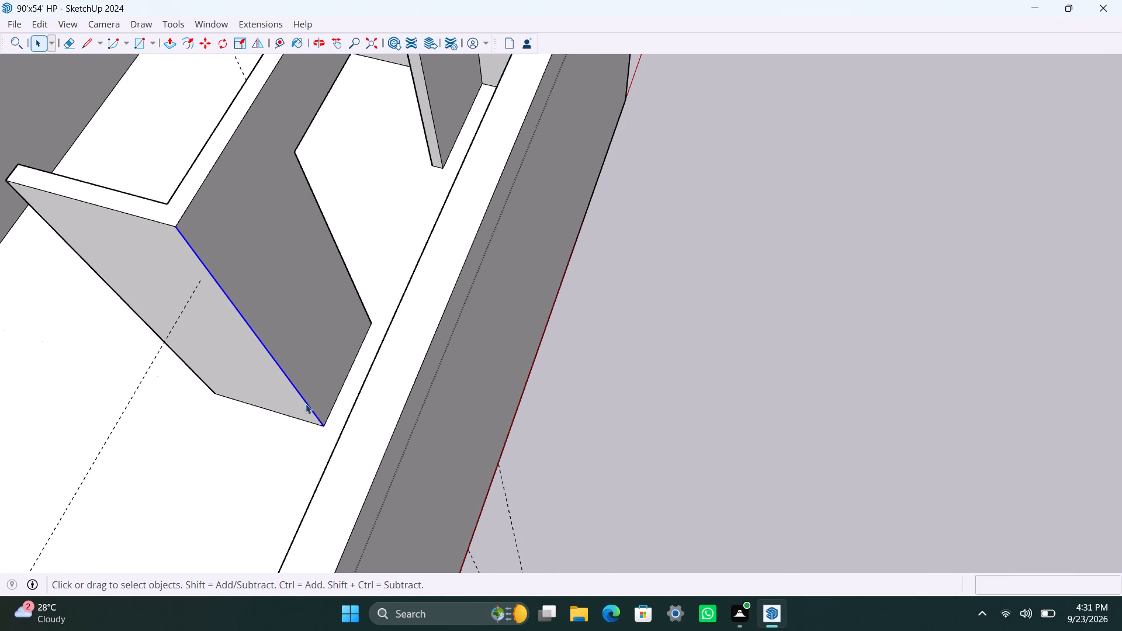
key("m")
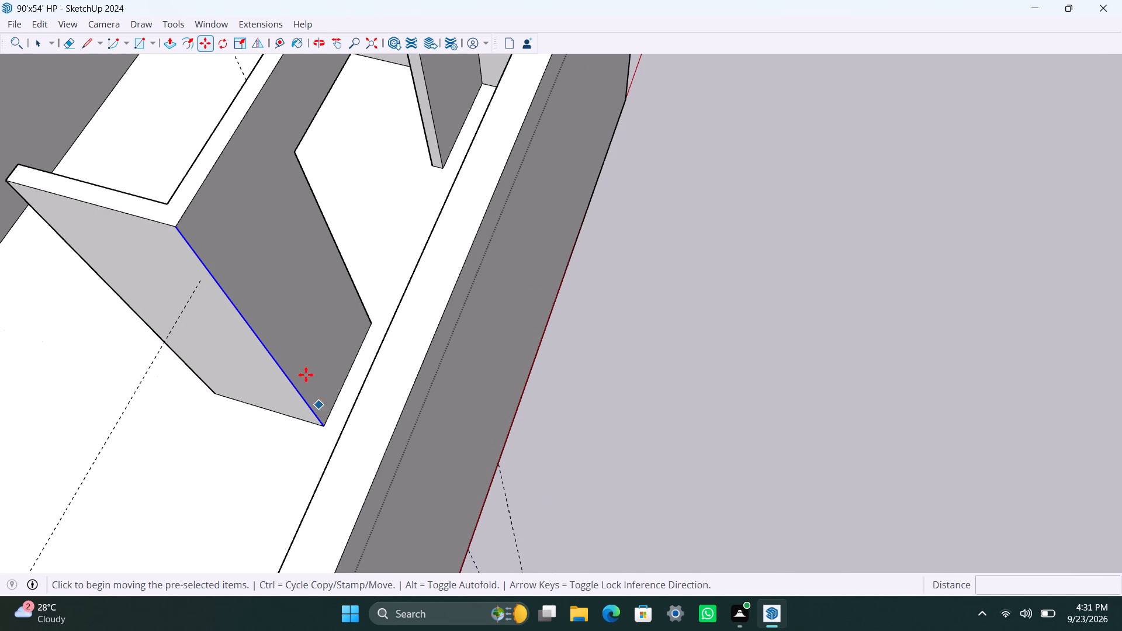
left_click(177, 222)
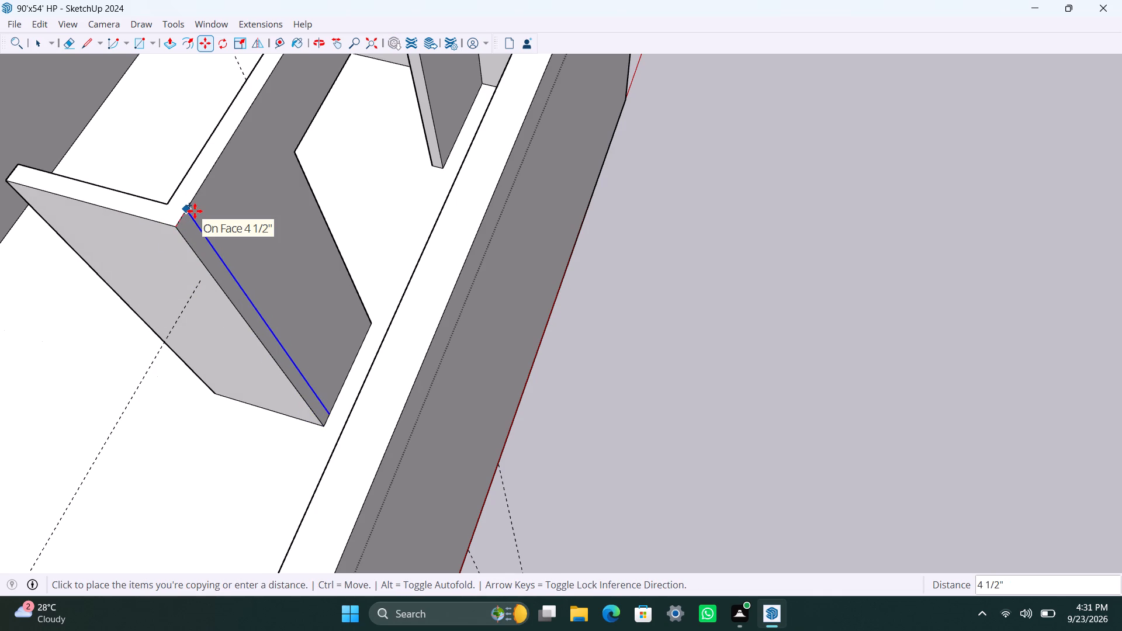
type("4.5")
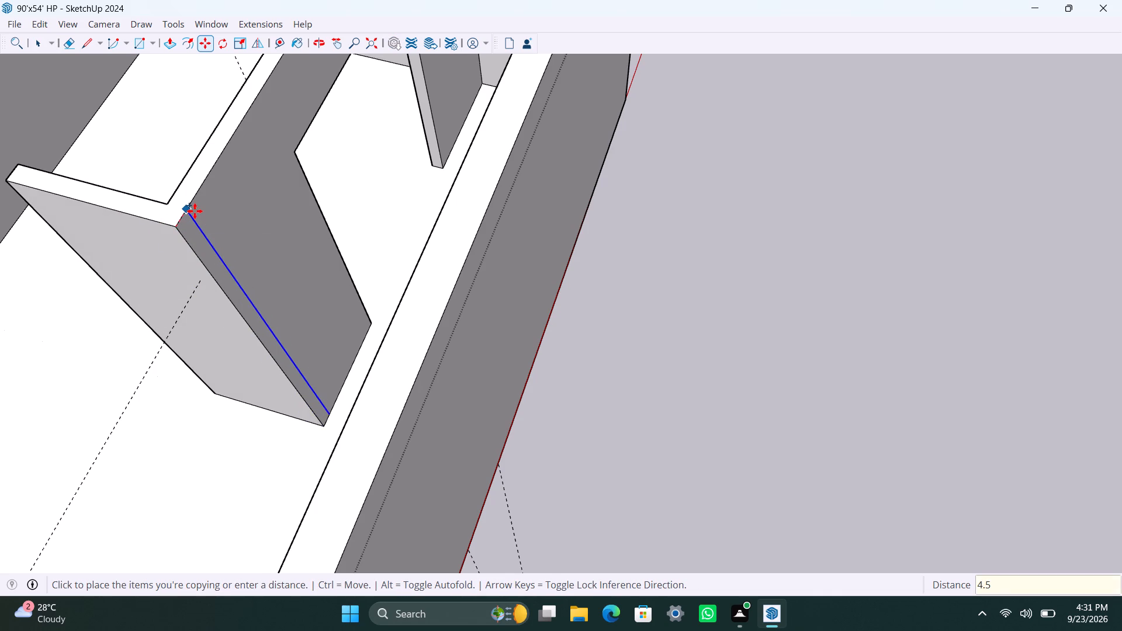
key("shift+quotedbl")
key("Return")
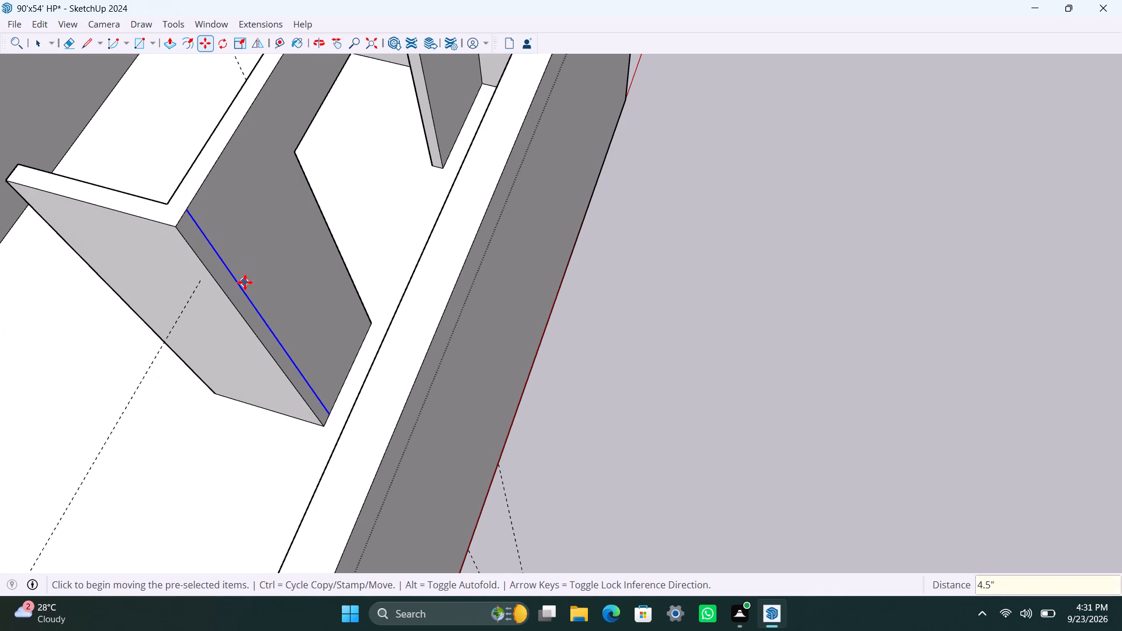
Pull the 4.5" strip at the partition's end across to the parallel outer wall as a full-height wall.
key("space")
left_click(232, 290)
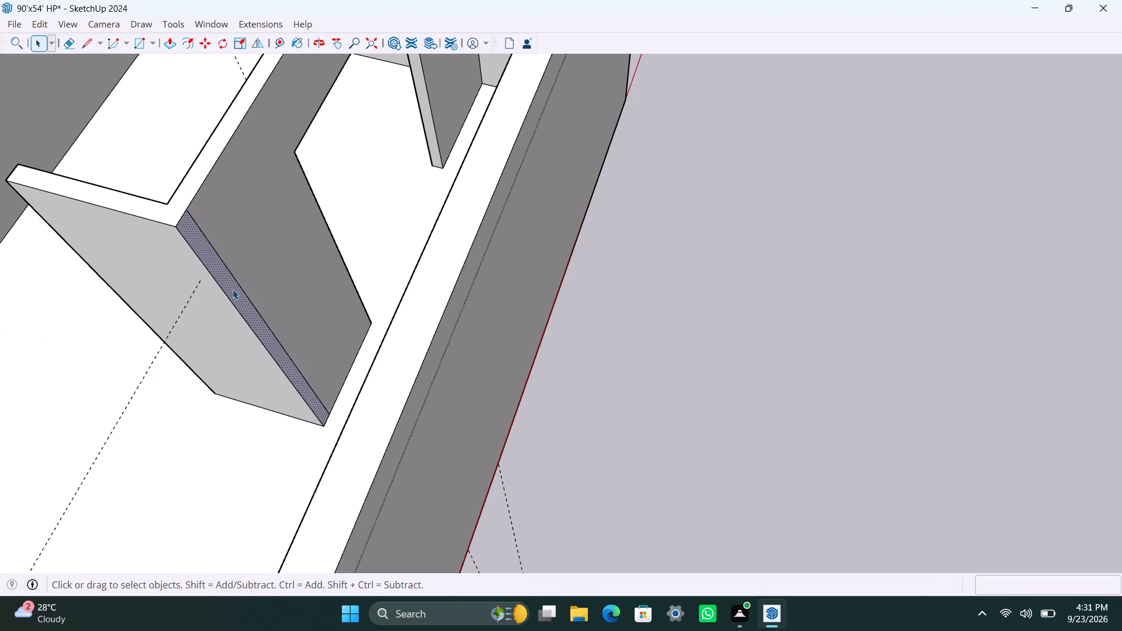
key("p")
left_click_drag(233, 289, 415, 273)
key("space")
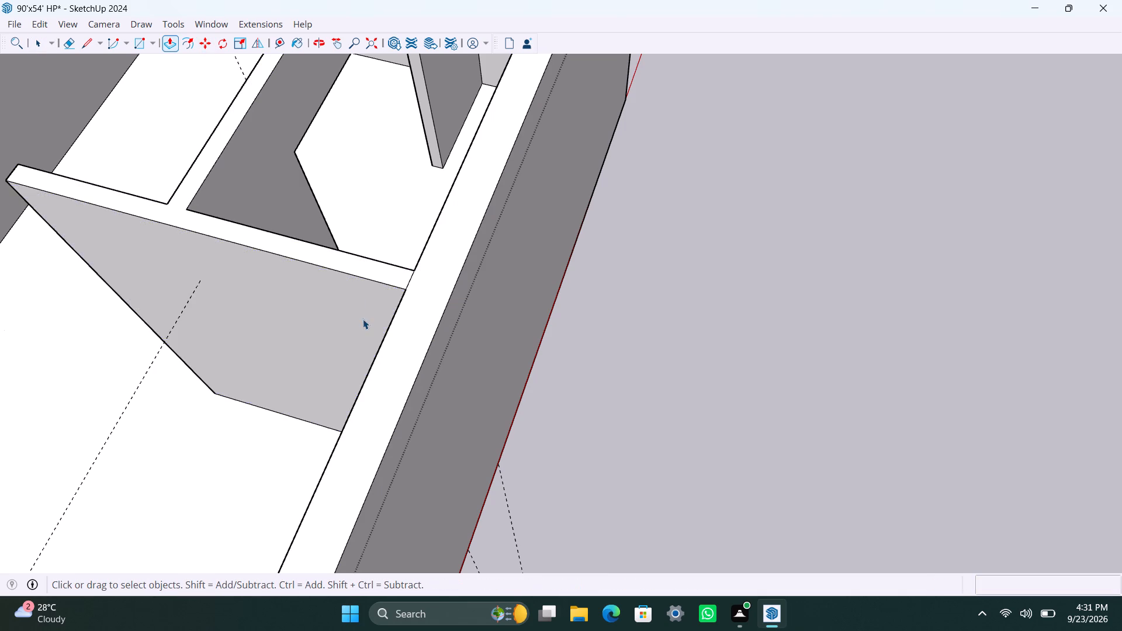
Place vertical guides on the corner room's outer wall face, 1' from the outer-wall corner and 3' from the opposite cross-partition.
scroll(354, 326, "down", 9)
middle_click_drag(209, 410, 936, 396)
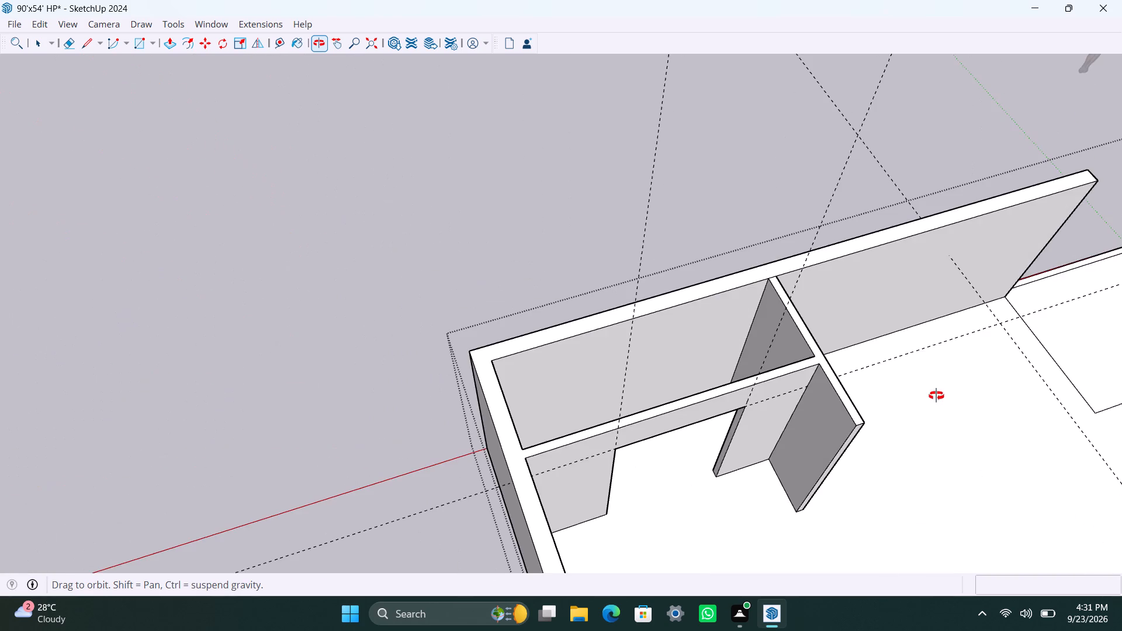
middle_click_drag(936, 396, 934, 396)
scroll(789, 411, "down", 5)
scroll(712, 432, "up", 6)
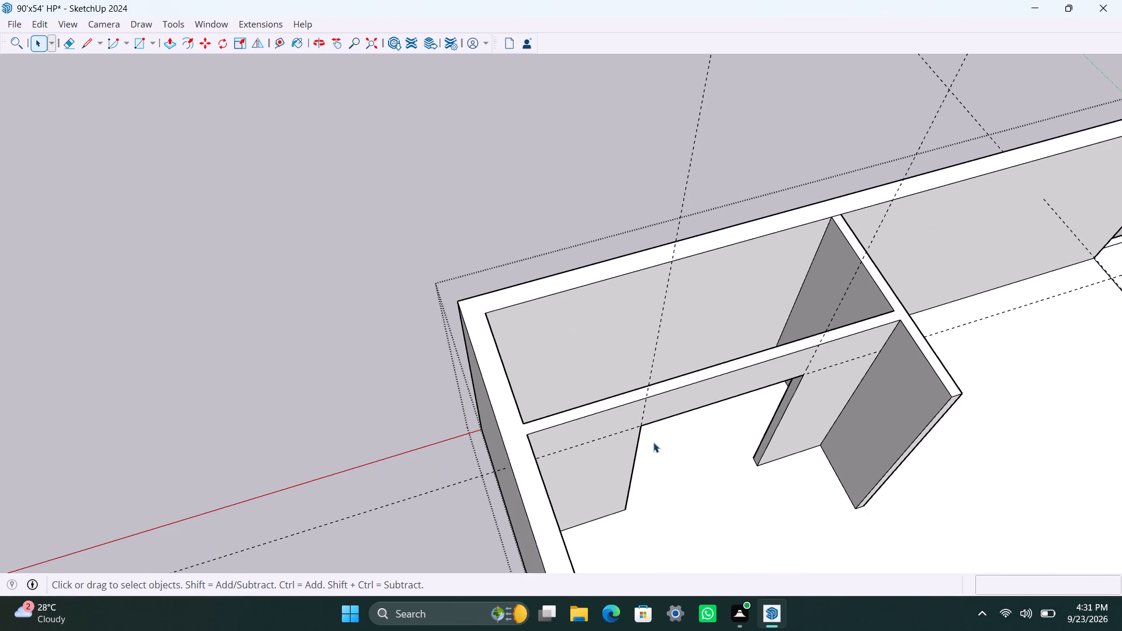
middle_click_drag(653, 441, 565, 399, "shift")
middle_click_drag(544, 399, 497, 384)
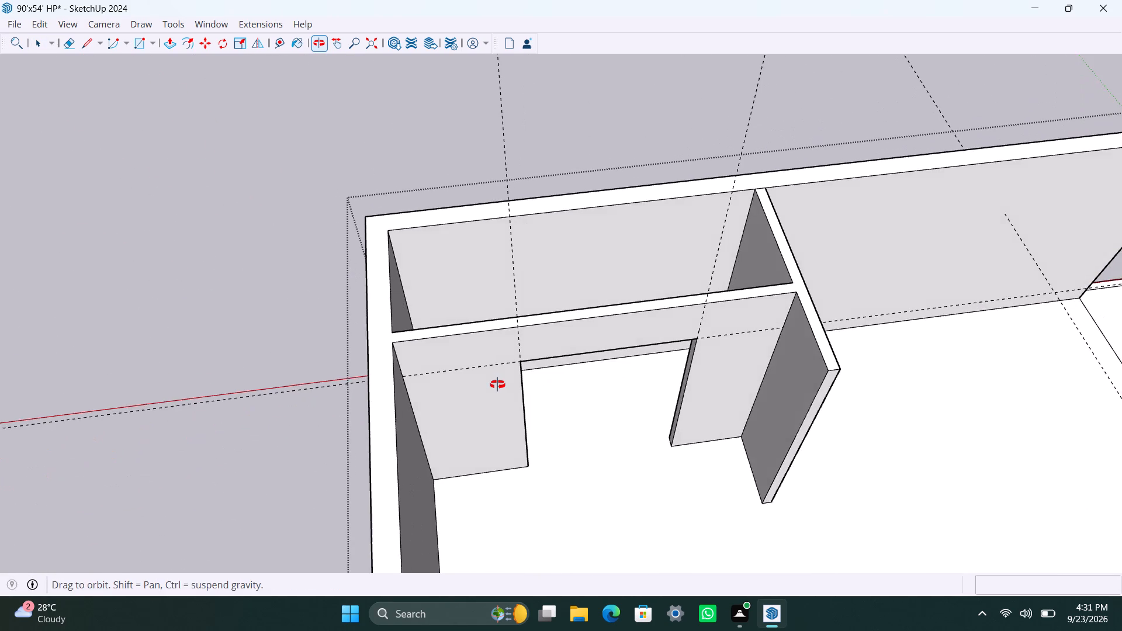
middle_click_drag(497, 384, 485, 381)
scroll(513, 288, "up", 1)
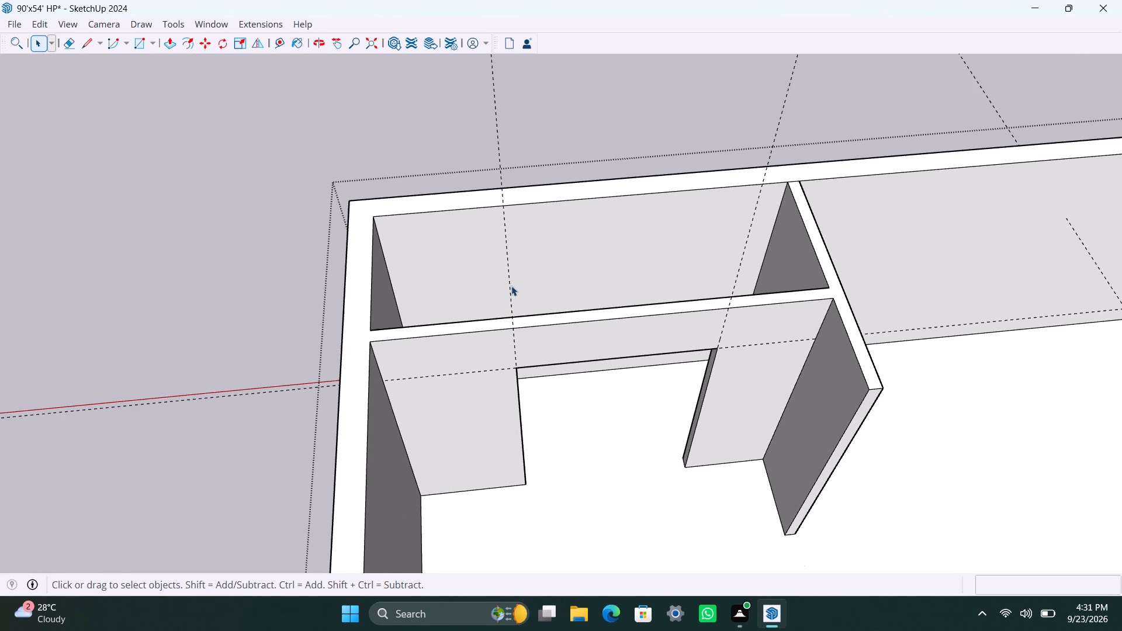
scroll(497, 276, "up", 2)
scroll(442, 260, "up", 2)
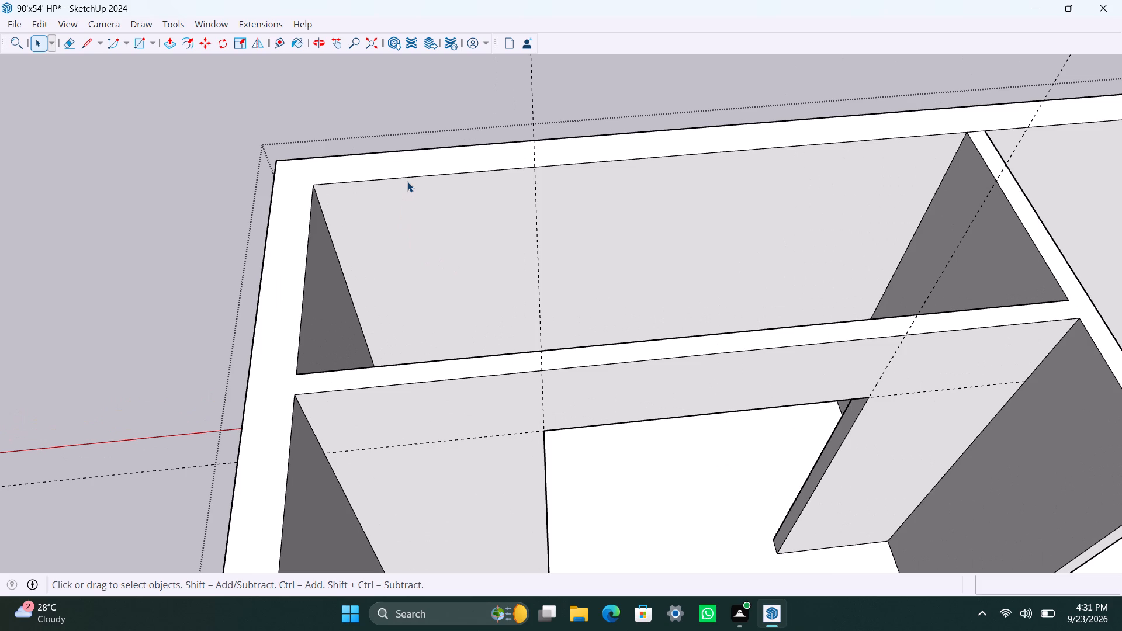
scroll(460, 218, "up", 1)
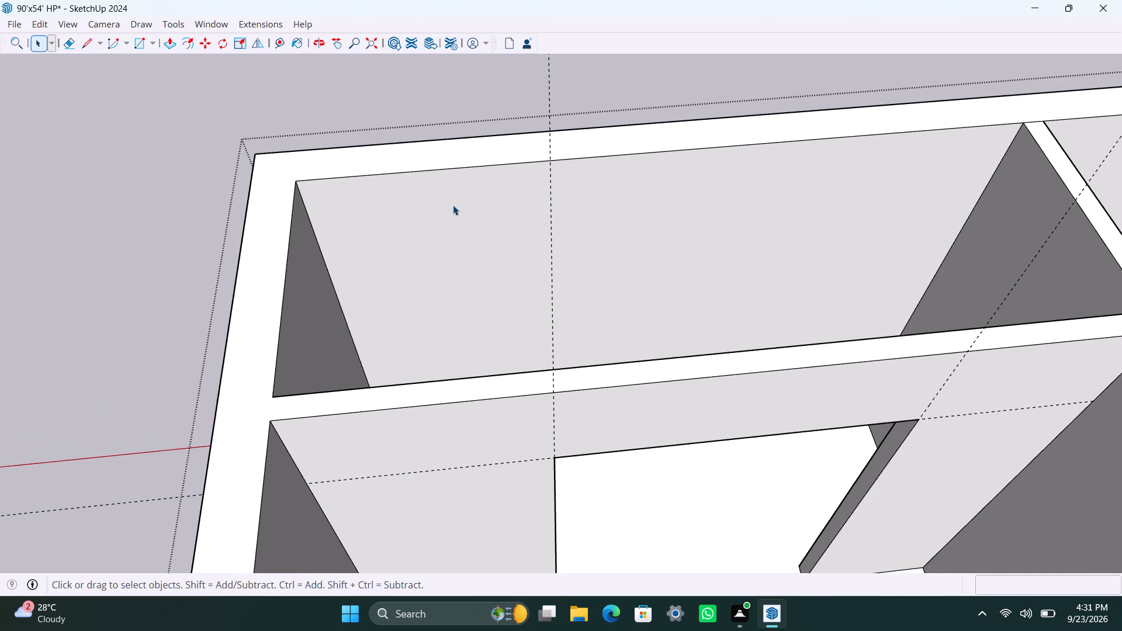
scroll(442, 179, "down", 9)
middle_click_drag(430, 197, 418, 288)
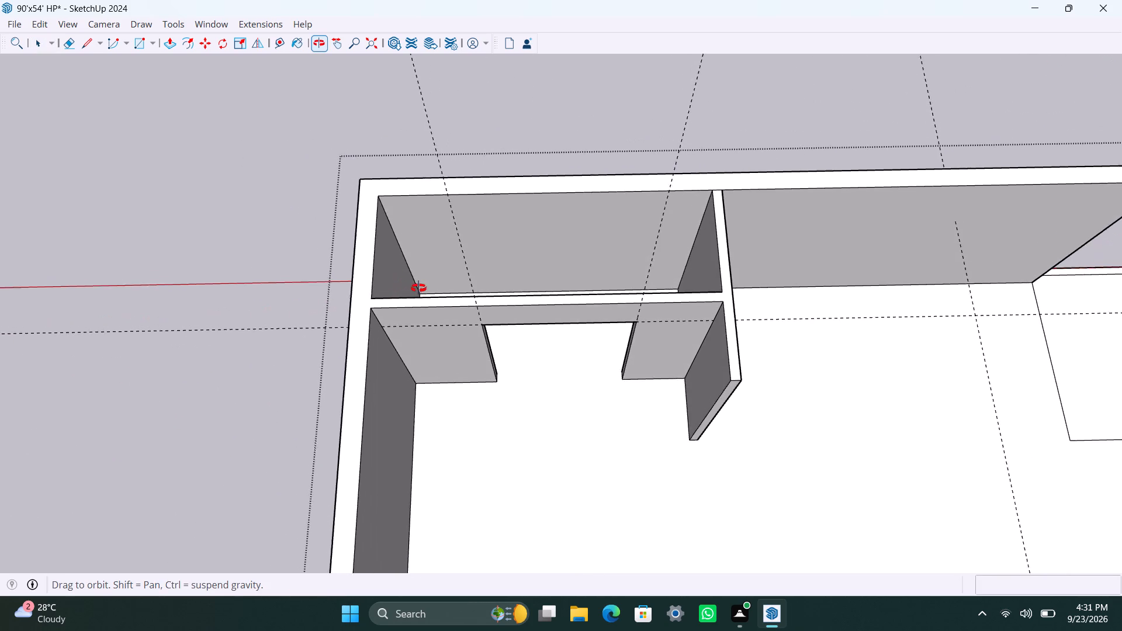
middle_click_drag(418, 288, 420, 288)
scroll(431, 275, "up", 2)
scroll(593, 247, "up", 2)
middle_click_drag(508, 263, 409, 294, "shift")
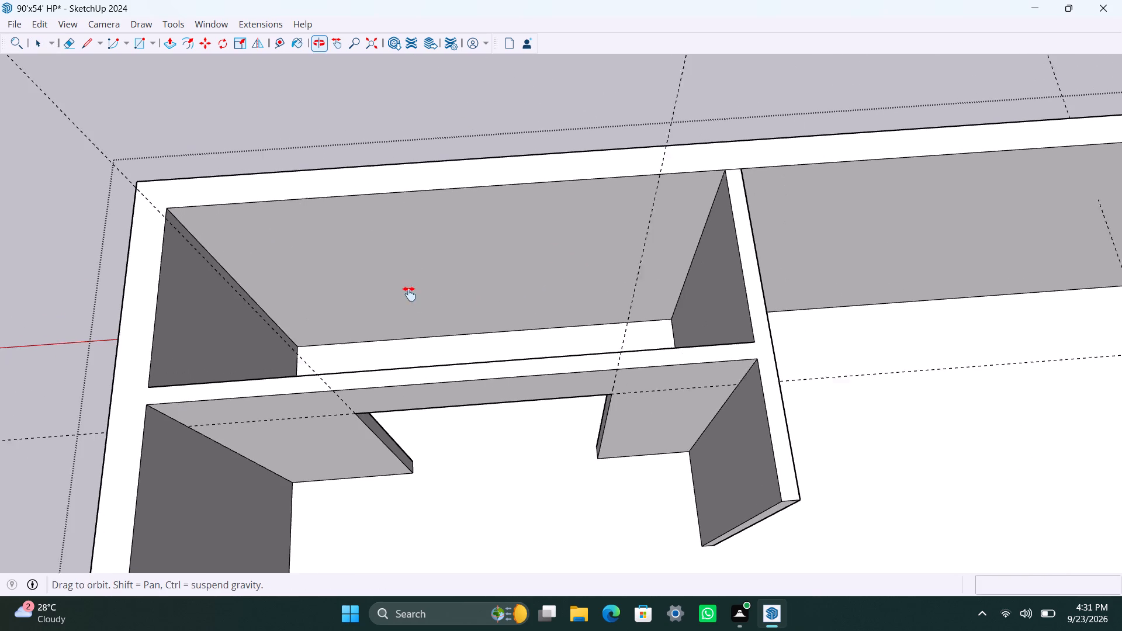
middle_click_drag(409, 294, 408, 294, "shift")
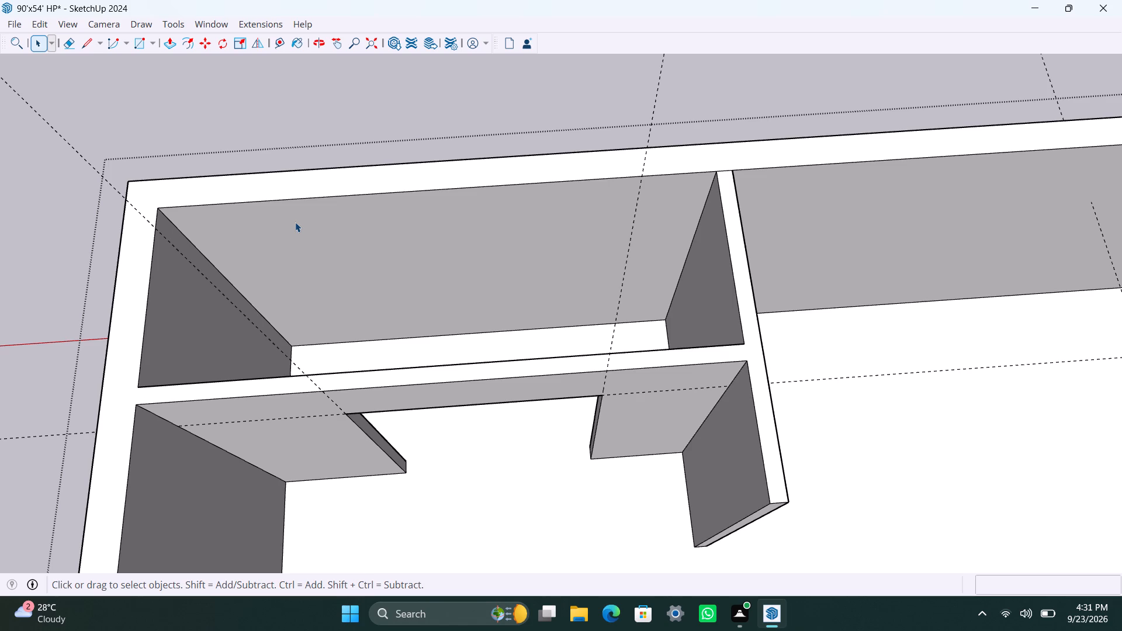
key("t")
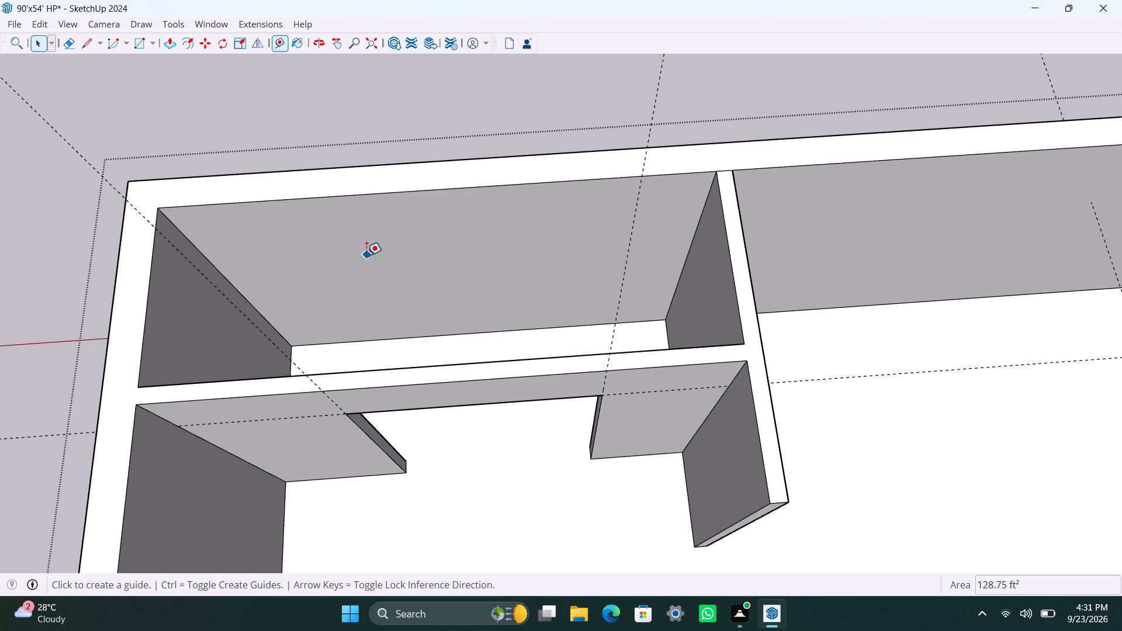
left_click(224, 270)
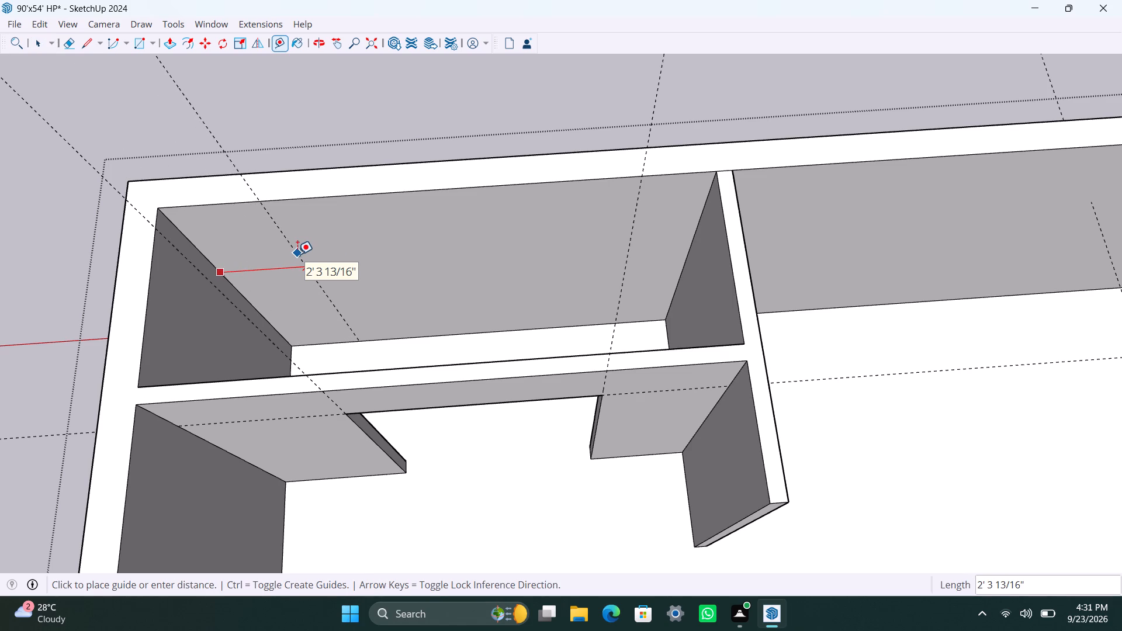
type("1'")
key("Return")
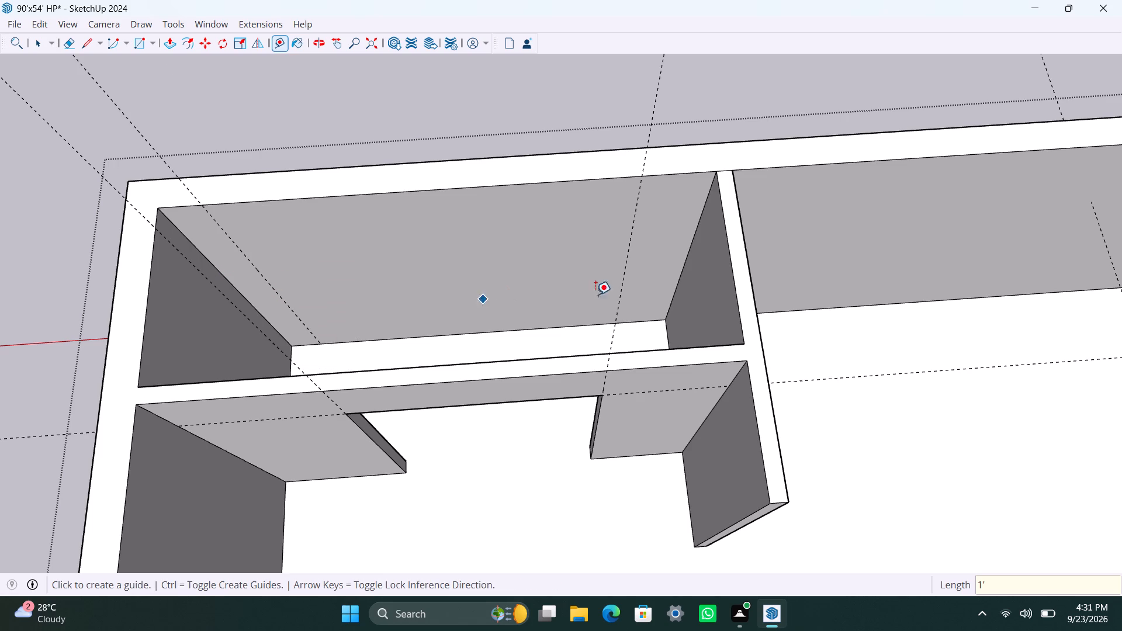
left_click(697, 229)
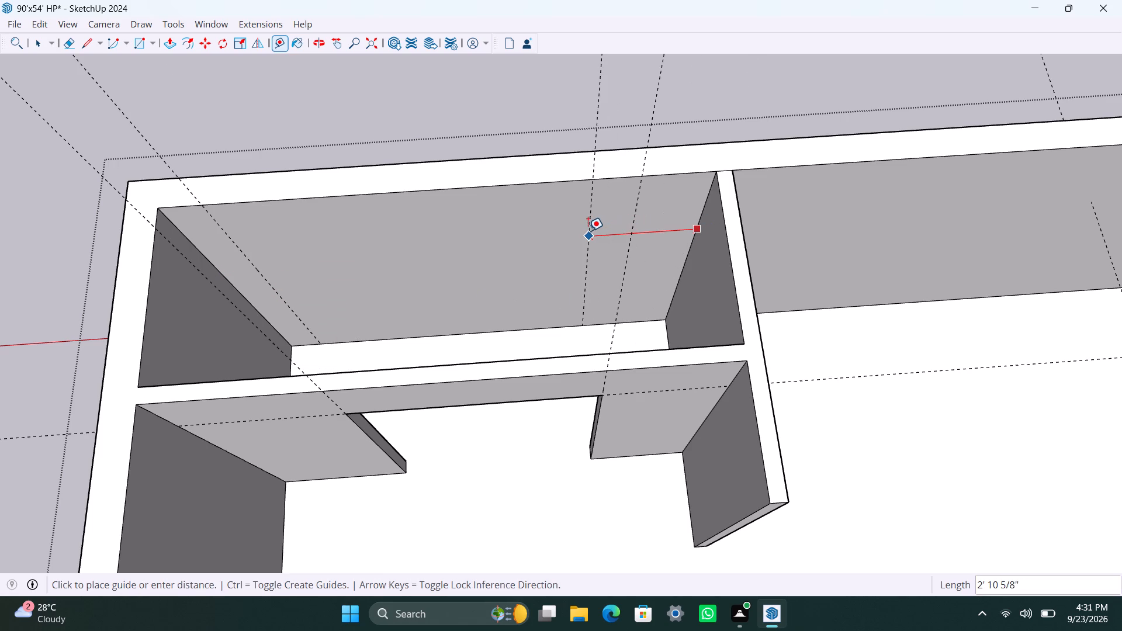
type("3'")
key("Return")
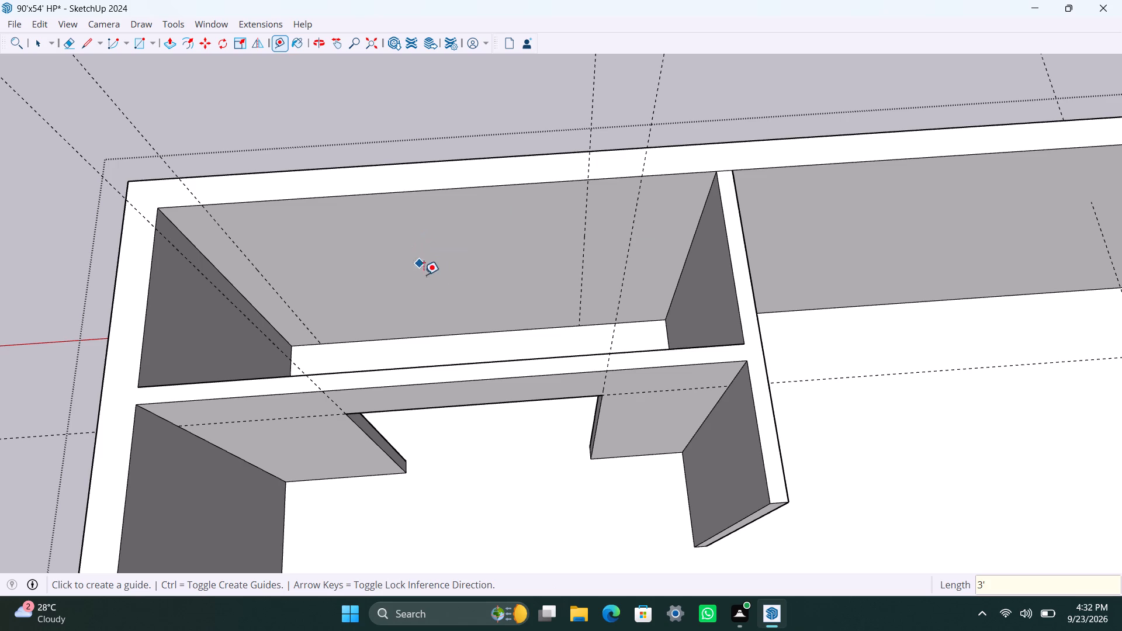
key("space")
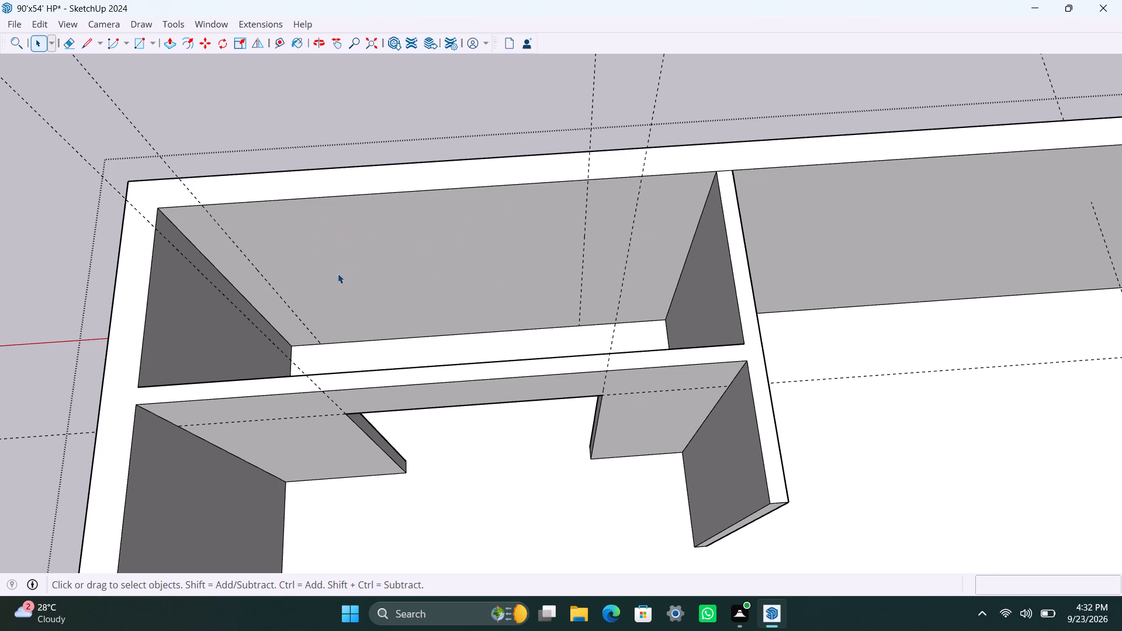
Draw a full-height 8'10.5" by 10' rectangle between the two vertical guides on the outer wall's inner face.
key("r")
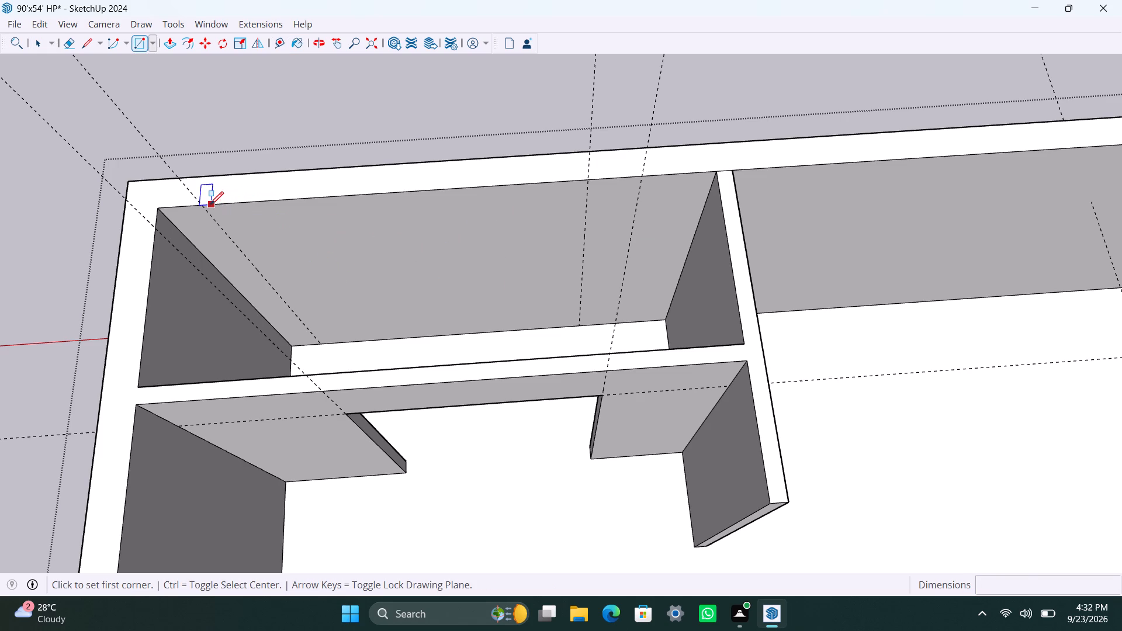
left_click_drag(202, 204, 216, 213)
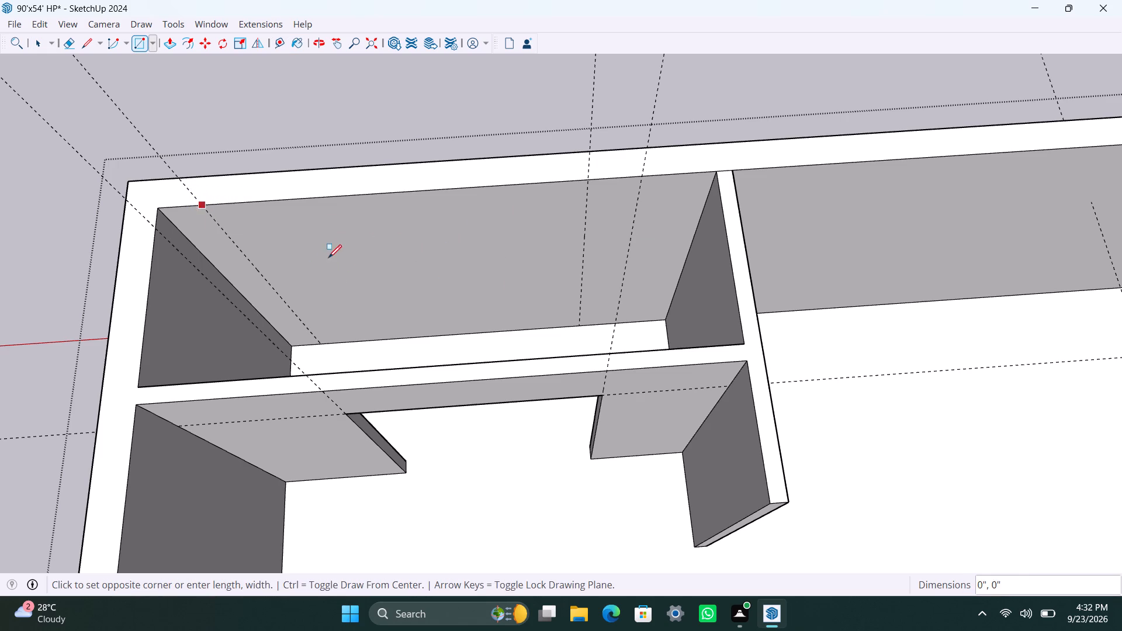
left_click(581, 327)
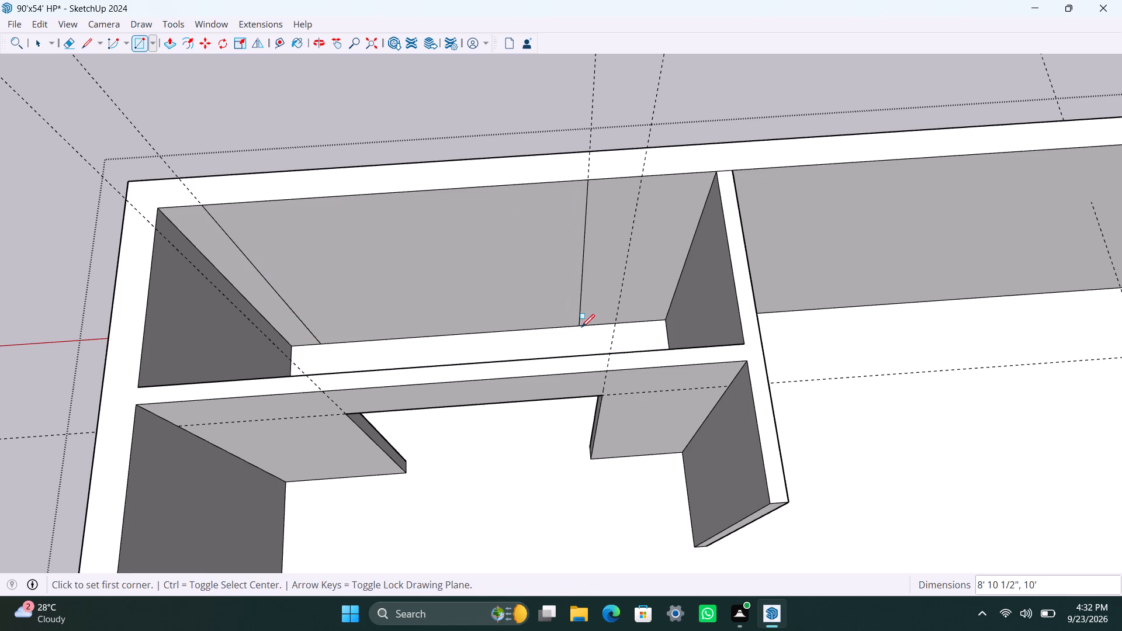
key("space")
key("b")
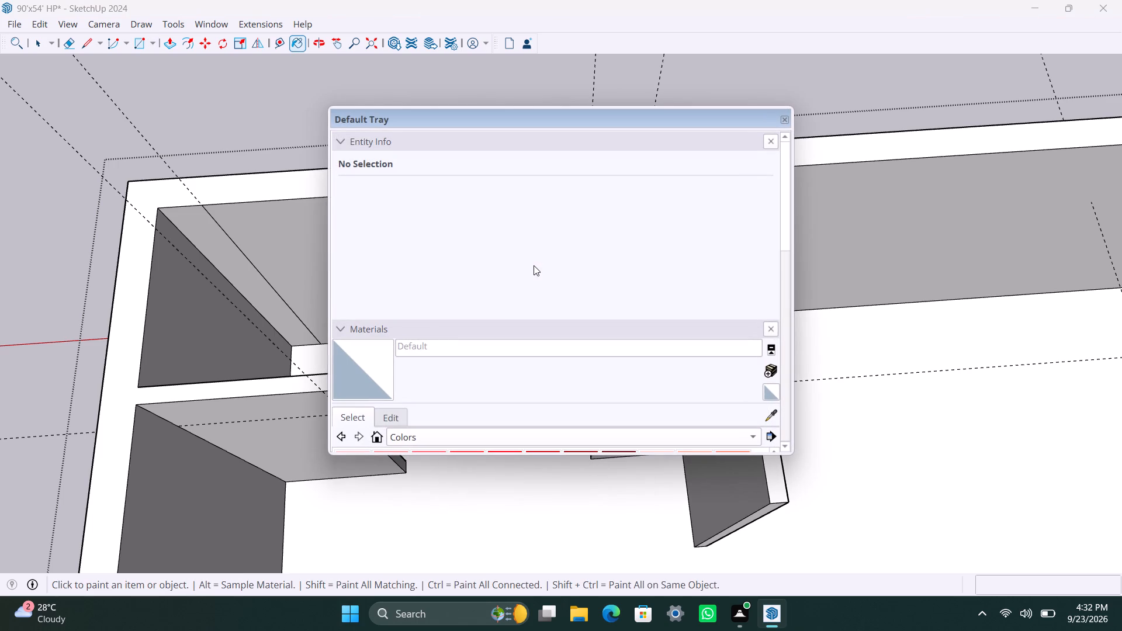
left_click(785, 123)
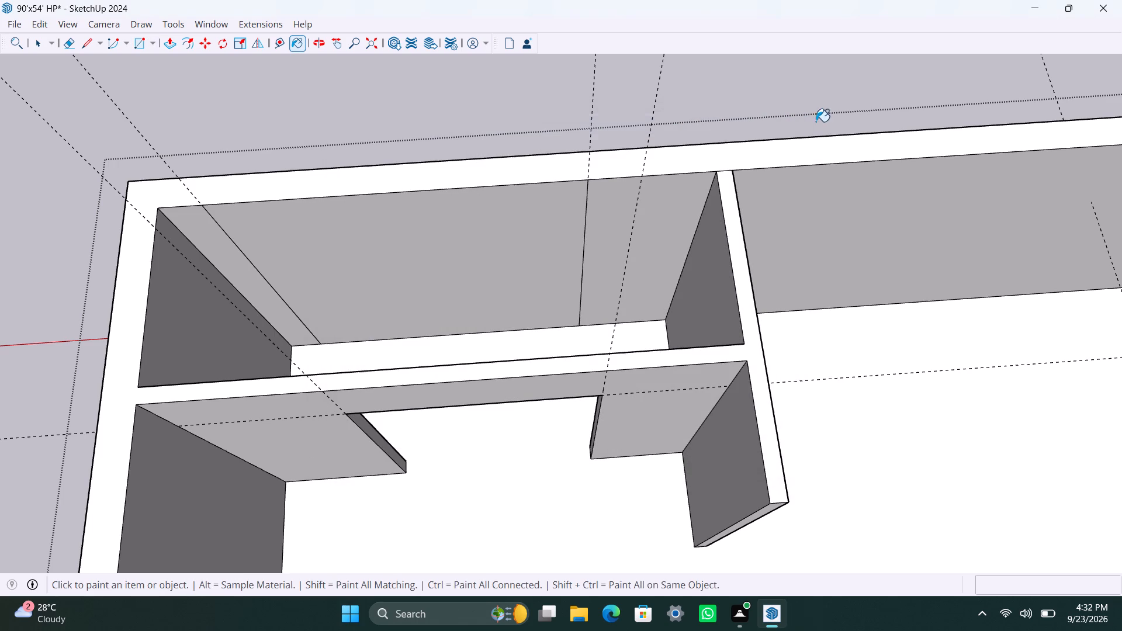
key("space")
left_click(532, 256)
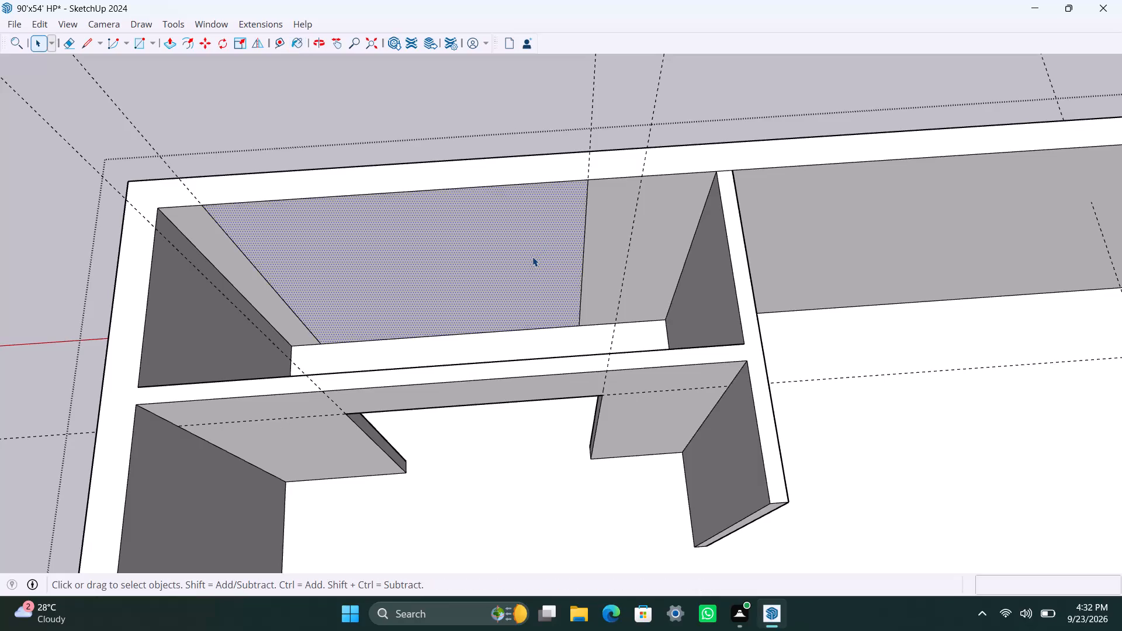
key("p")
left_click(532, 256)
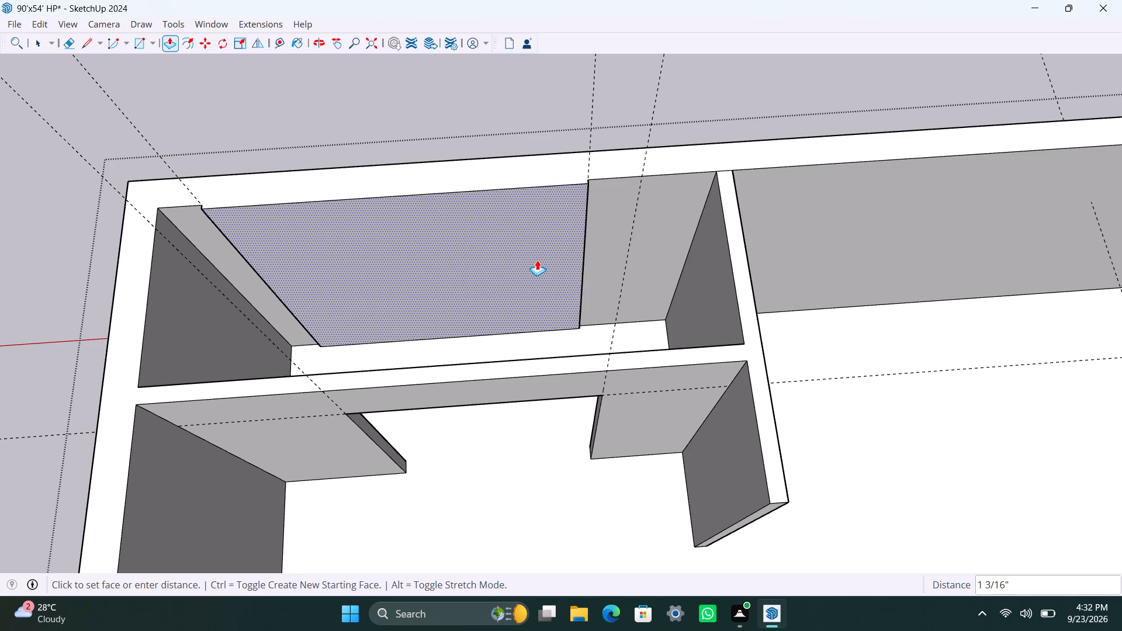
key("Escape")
Place a horizontal guide 3' below the top edge of the outer wall's inner face in the corner room.
key("t")
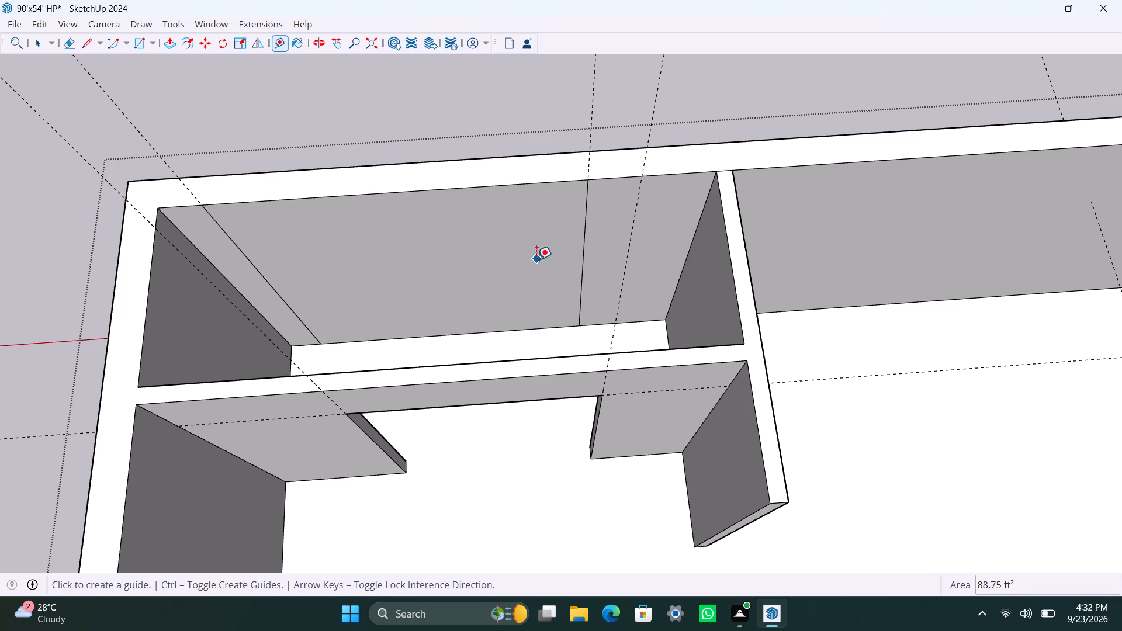
left_click(476, 185)
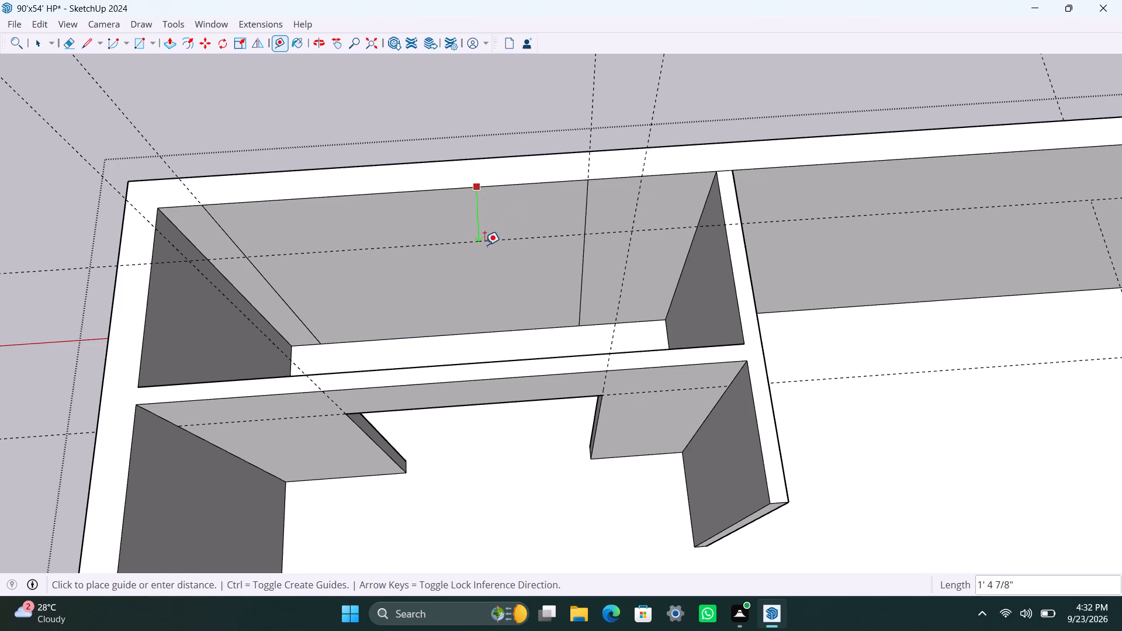
type("3'")
key("Return")
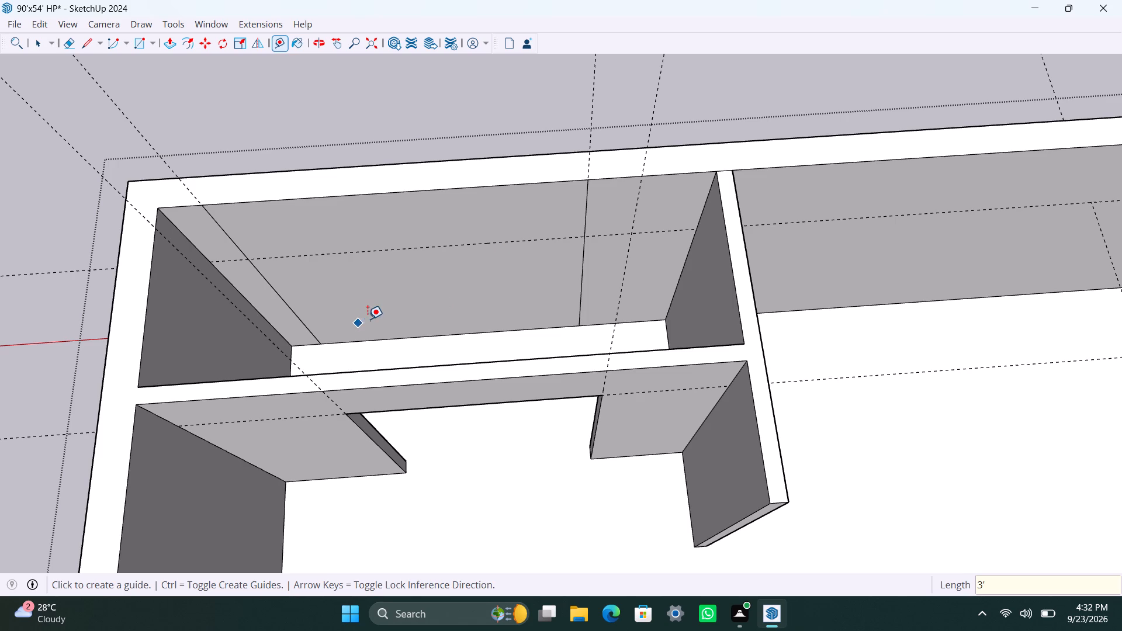
key("space")
Draw a 7' by 8'10.5" rectangle from the horizontal guide down to the floor between the vertical lines.
key("r")
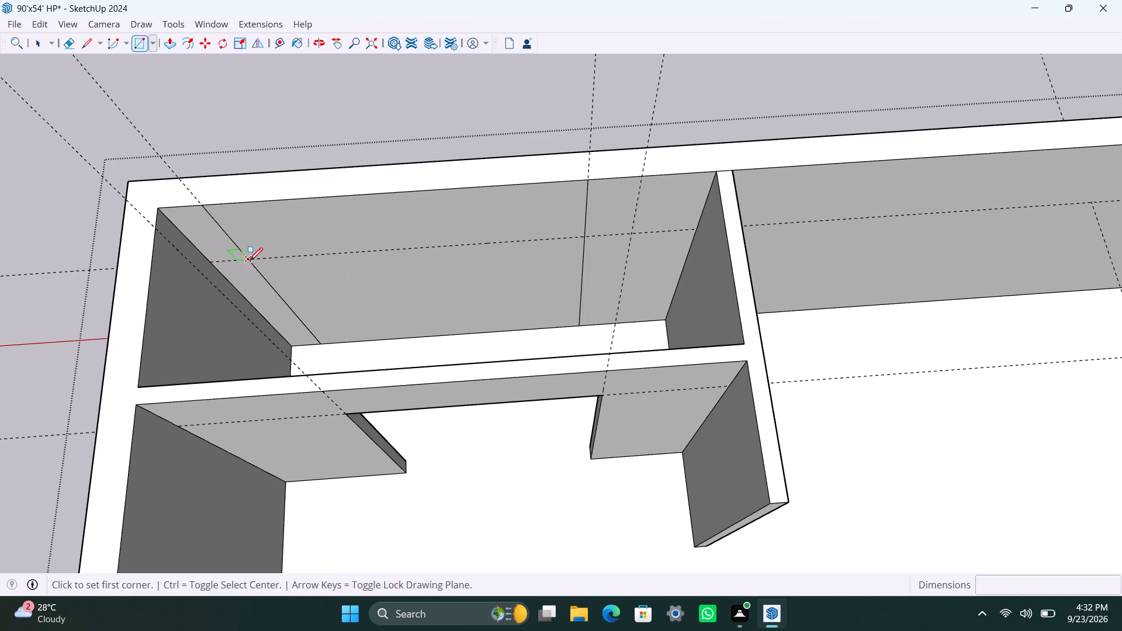
left_click(251, 259)
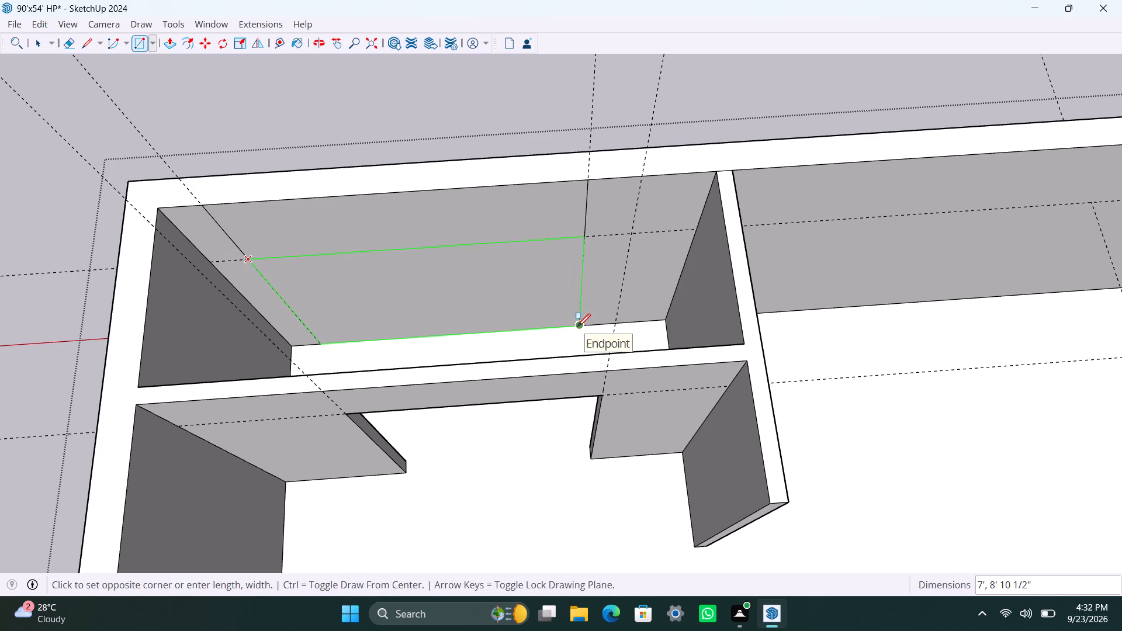
left_click(577, 327)
key("space")
Push the 7' high rectangle 9" through the outer wall to cut the opening.
left_click(493, 296)
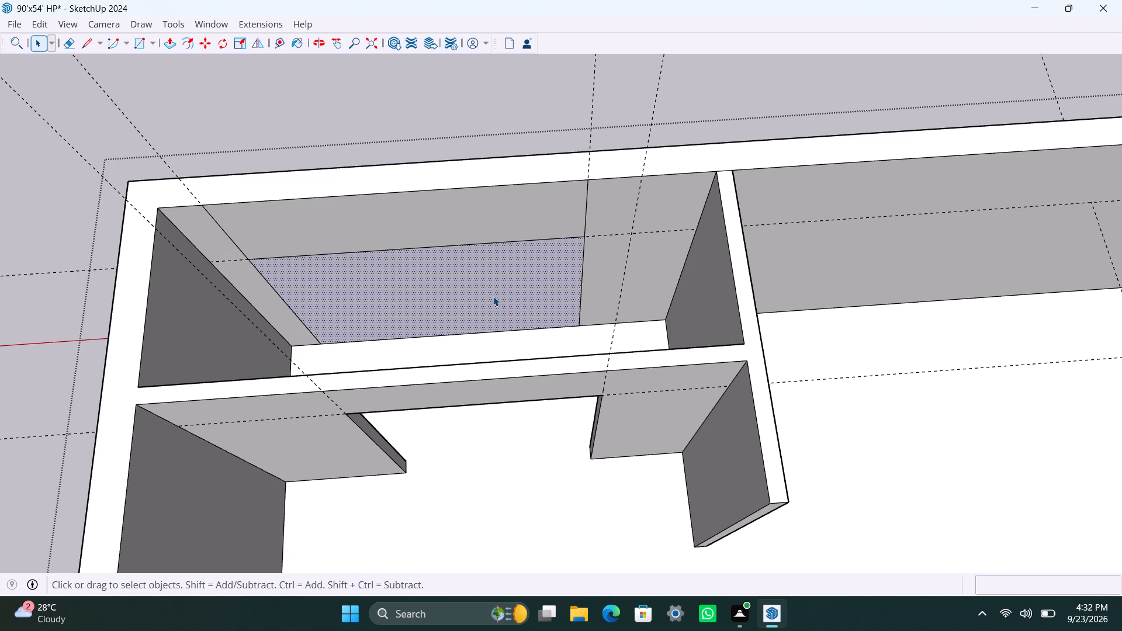
key("p")
left_click(493, 296)
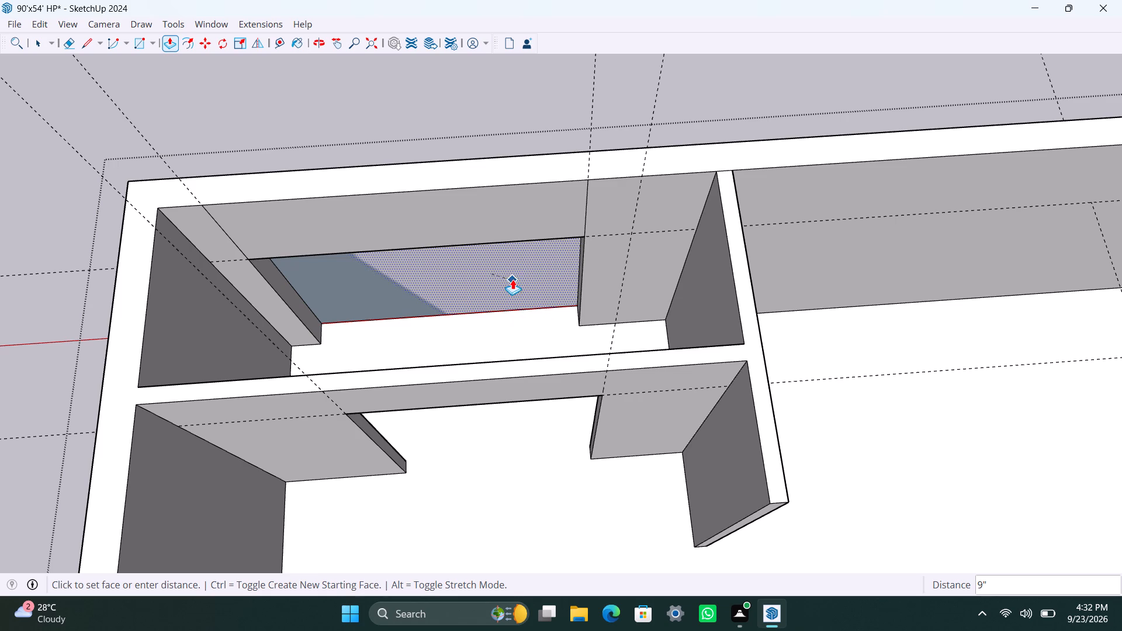
left_click(512, 279)
Examine the new outer-wall opening and its jambs from inside the corner room.
scroll(359, 335, "up", 4)
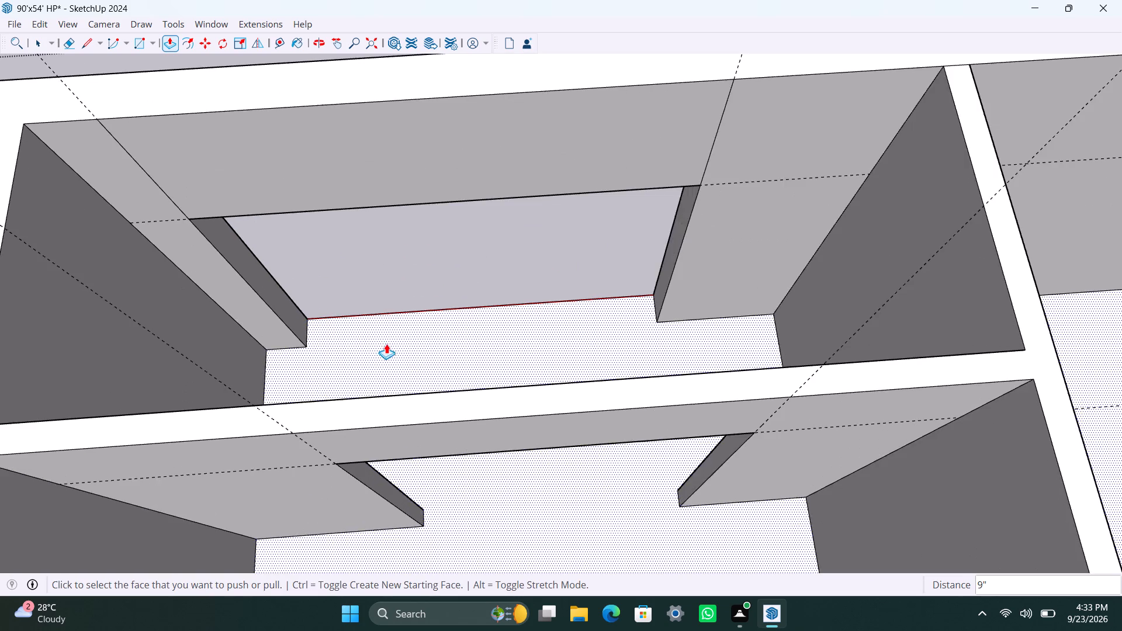
scroll(386, 344, "up", 1)
middle_click_drag(334, 324, 262, 294)
scroll(278, 220, "down", 2)
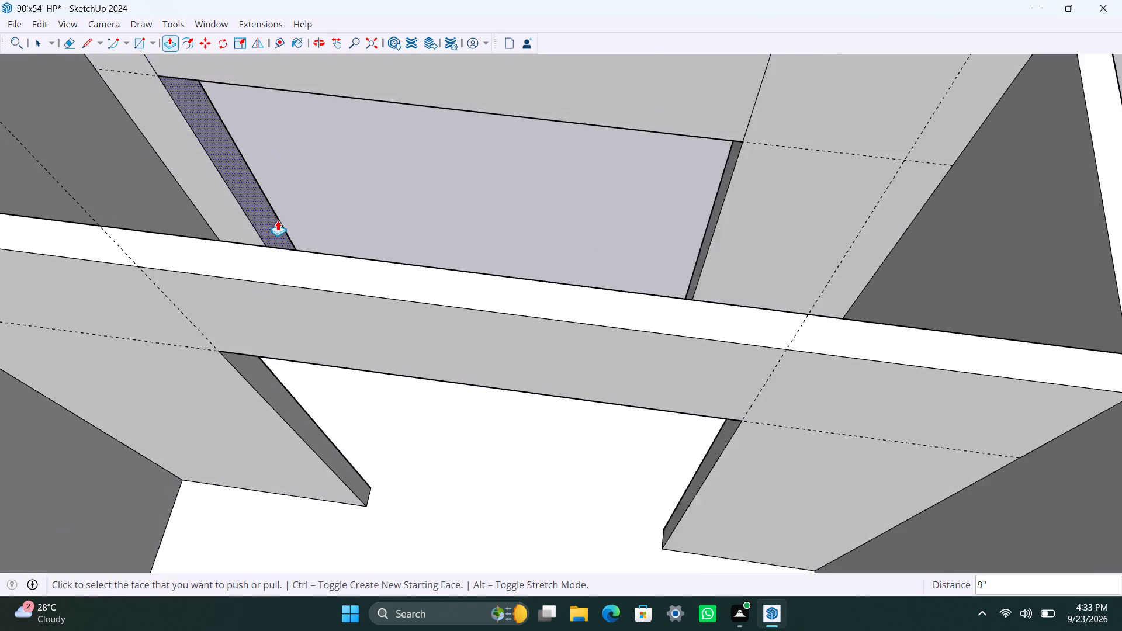
scroll(278, 220, "down", 4)
scroll(330, 178, "up", 4)
scroll(277, 178, "down", 2)
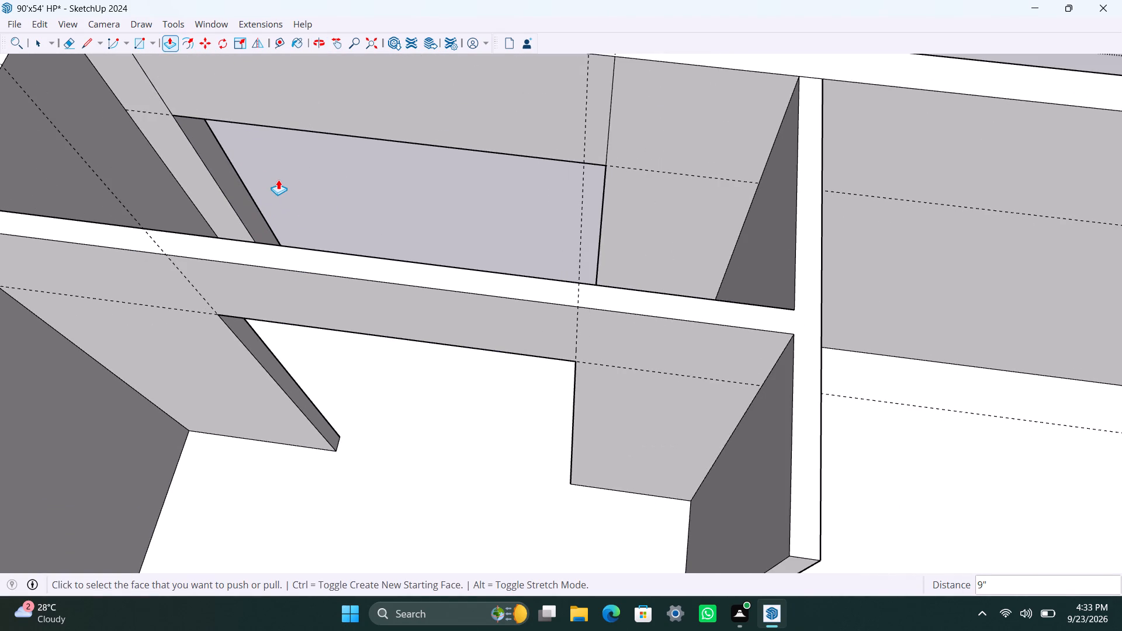
scroll(308, 180, "down", 2)
middle_click_drag(309, 199, 314, 254, "shift")
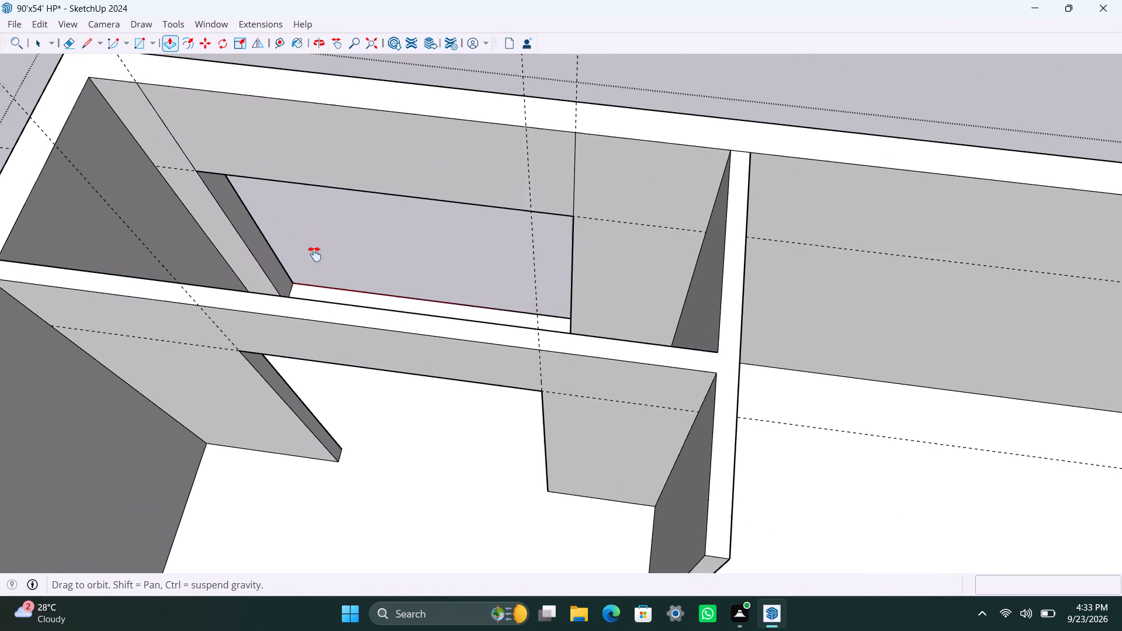
middle_click_drag(314, 254, 314, 266, "shift")
scroll(268, 230, "up", 3)
key("space")
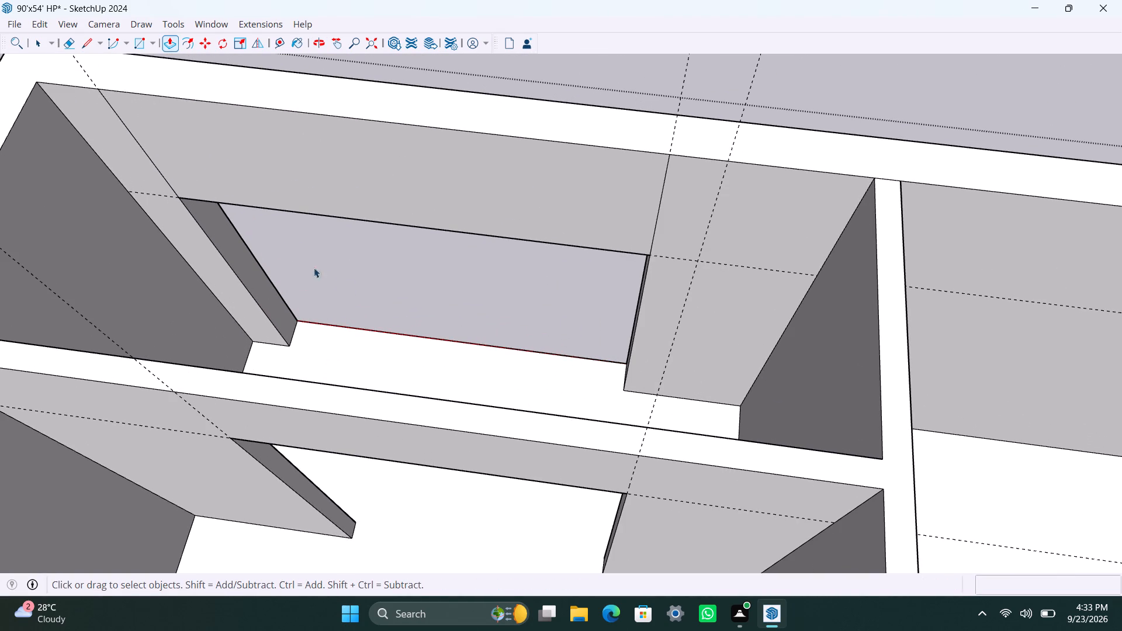
scroll(290, 264, "up", 2)
middle_click_drag(289, 321, 316, 334)
scroll(116, 281, "up", 3)
middle_click_drag(271, 281, 269, 273)
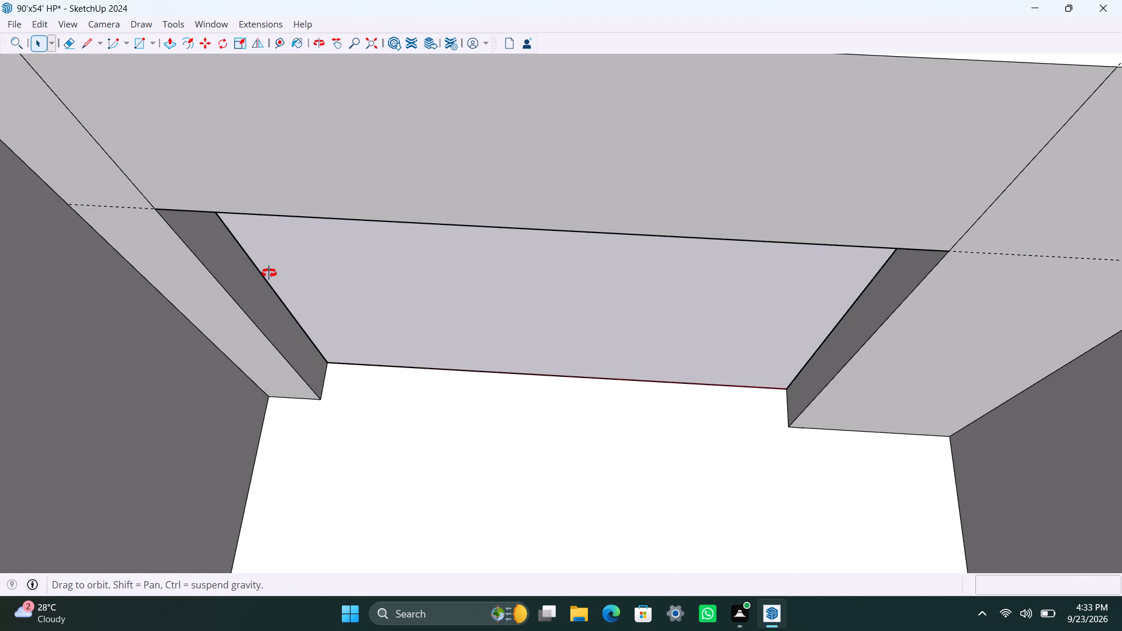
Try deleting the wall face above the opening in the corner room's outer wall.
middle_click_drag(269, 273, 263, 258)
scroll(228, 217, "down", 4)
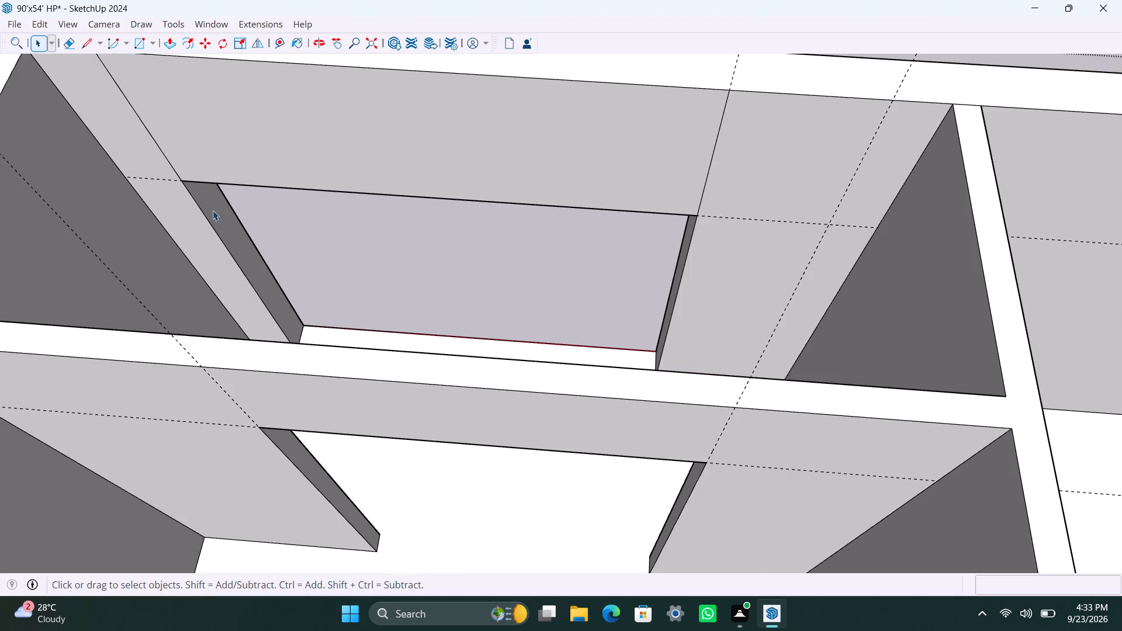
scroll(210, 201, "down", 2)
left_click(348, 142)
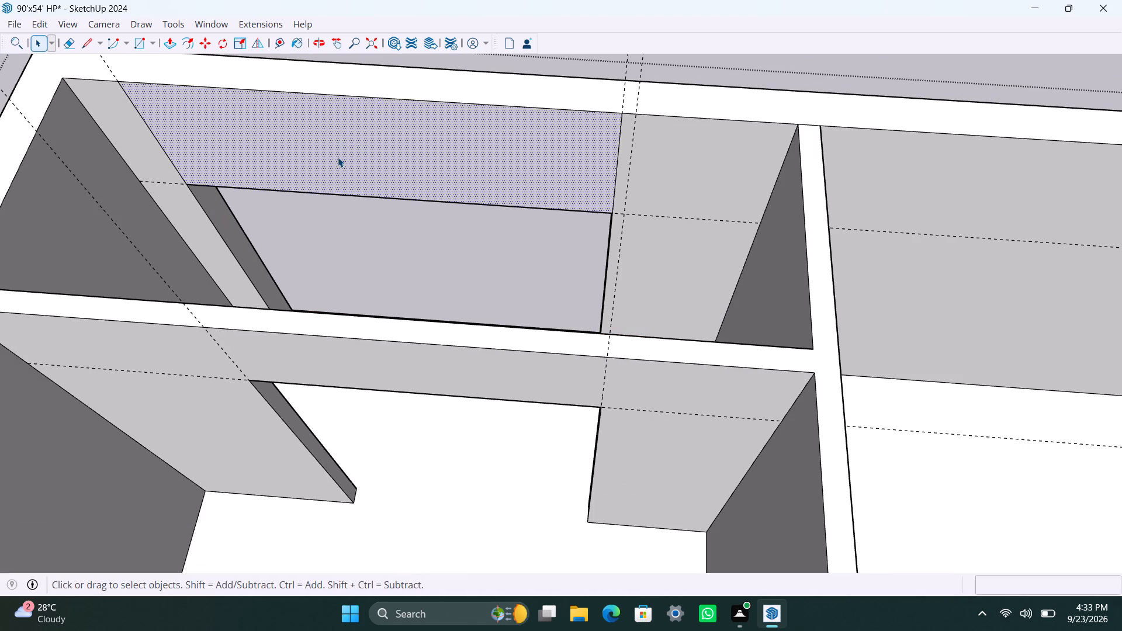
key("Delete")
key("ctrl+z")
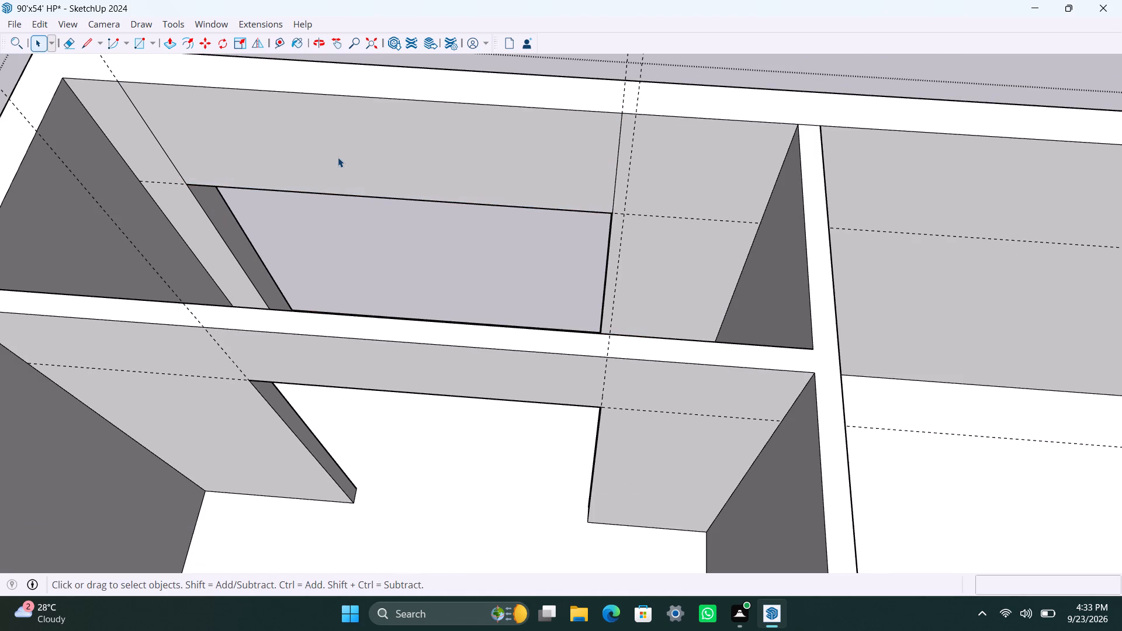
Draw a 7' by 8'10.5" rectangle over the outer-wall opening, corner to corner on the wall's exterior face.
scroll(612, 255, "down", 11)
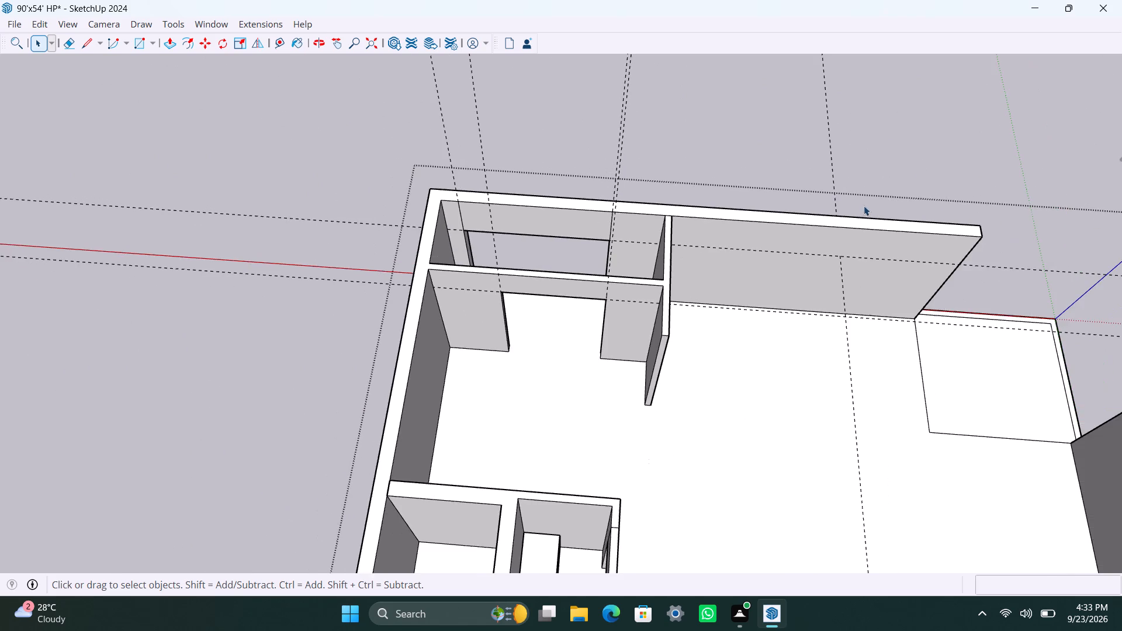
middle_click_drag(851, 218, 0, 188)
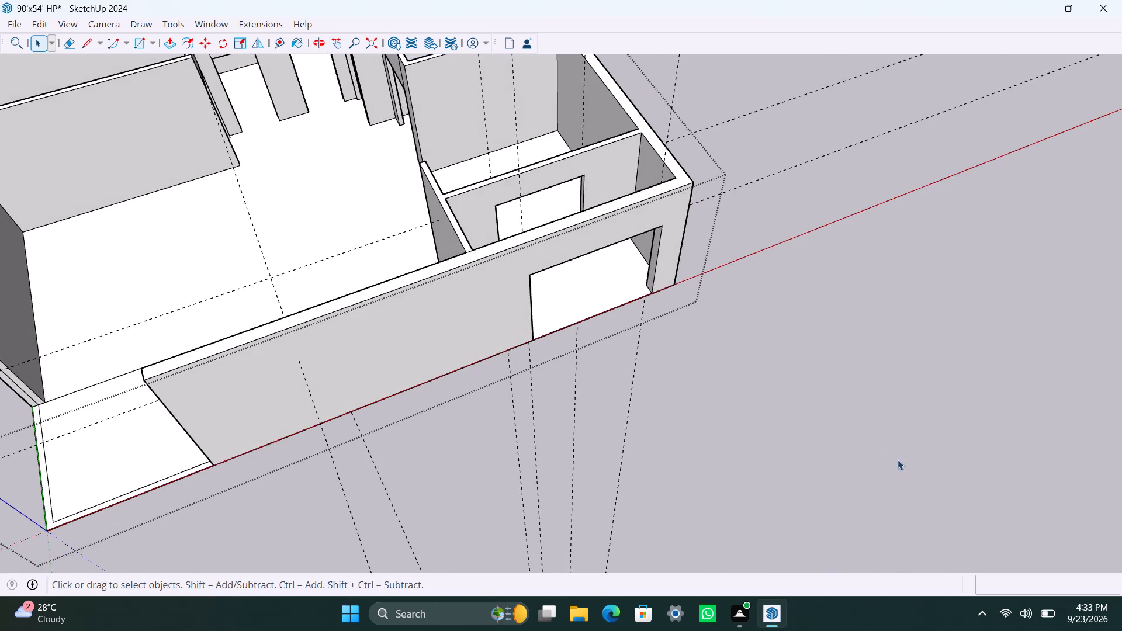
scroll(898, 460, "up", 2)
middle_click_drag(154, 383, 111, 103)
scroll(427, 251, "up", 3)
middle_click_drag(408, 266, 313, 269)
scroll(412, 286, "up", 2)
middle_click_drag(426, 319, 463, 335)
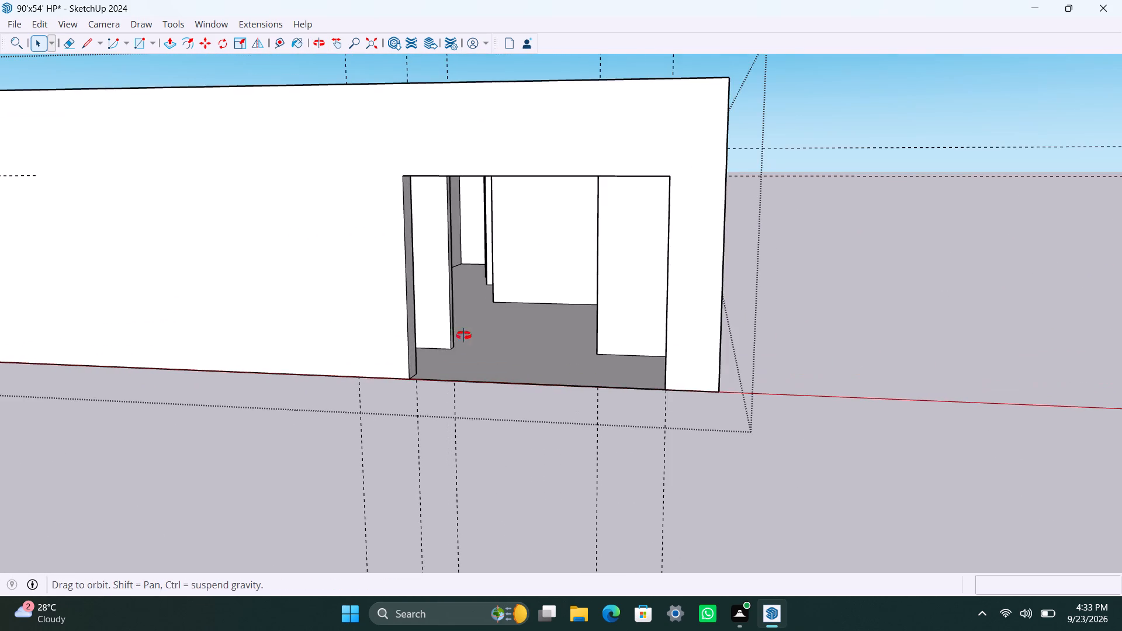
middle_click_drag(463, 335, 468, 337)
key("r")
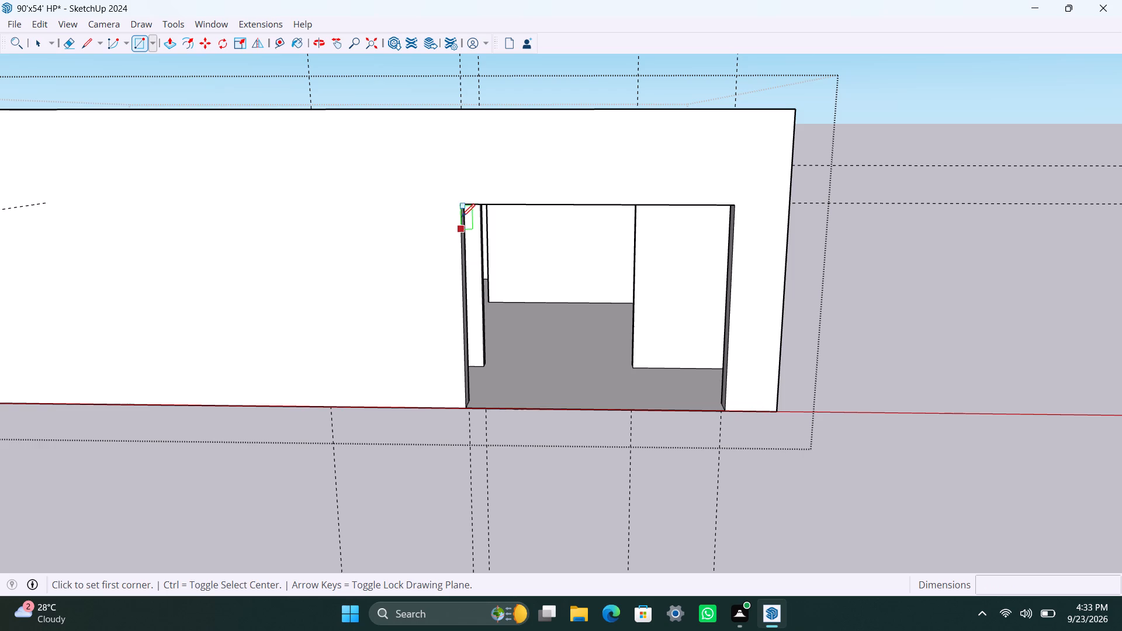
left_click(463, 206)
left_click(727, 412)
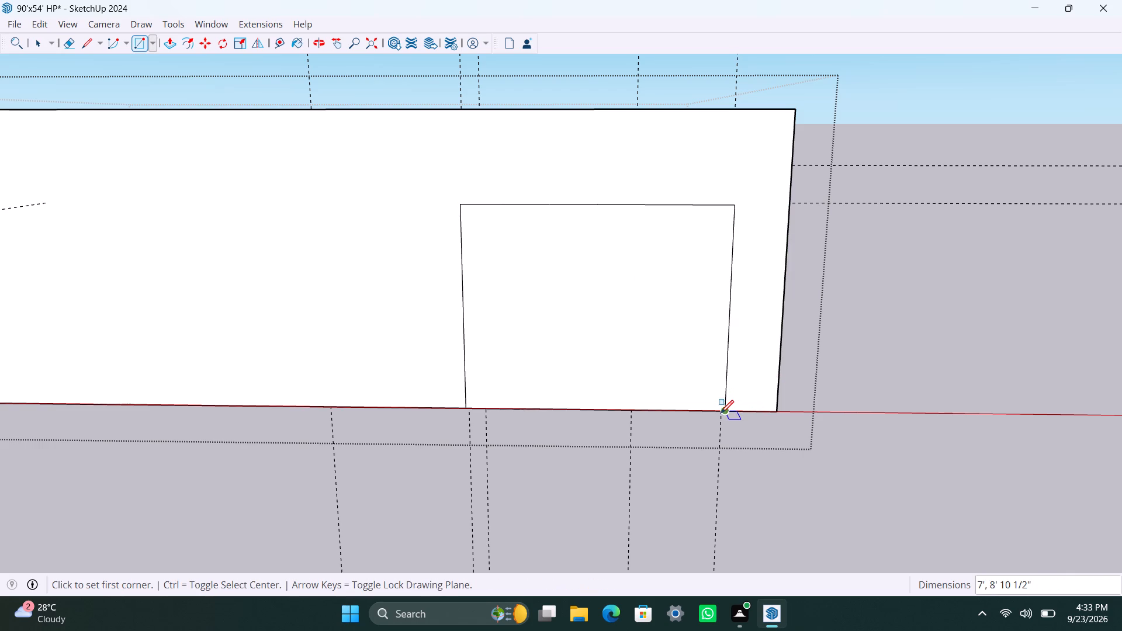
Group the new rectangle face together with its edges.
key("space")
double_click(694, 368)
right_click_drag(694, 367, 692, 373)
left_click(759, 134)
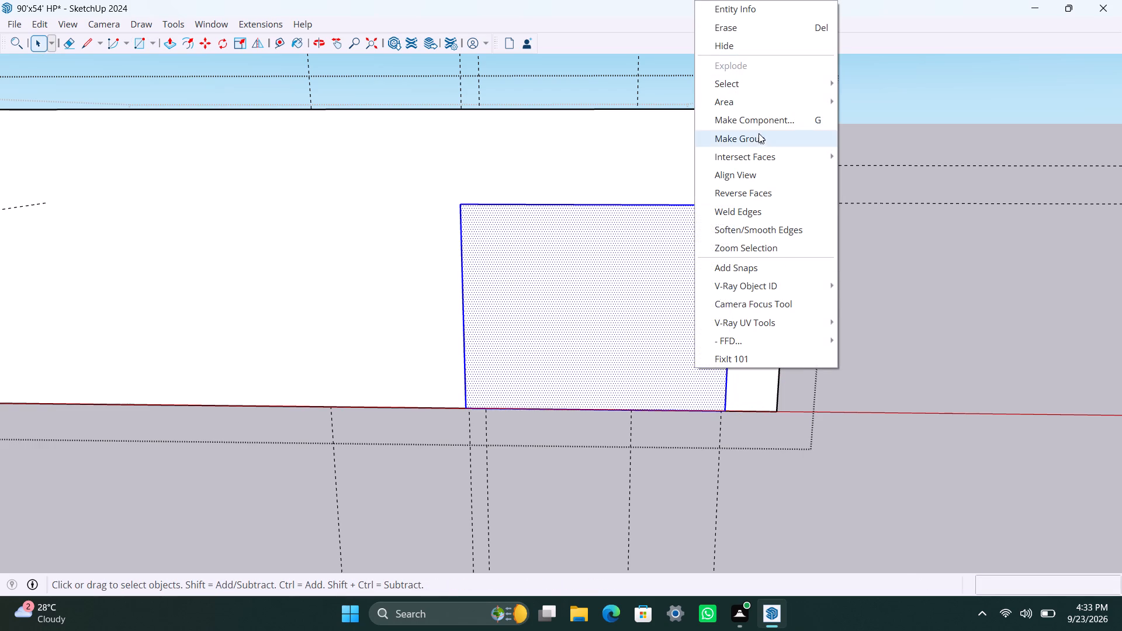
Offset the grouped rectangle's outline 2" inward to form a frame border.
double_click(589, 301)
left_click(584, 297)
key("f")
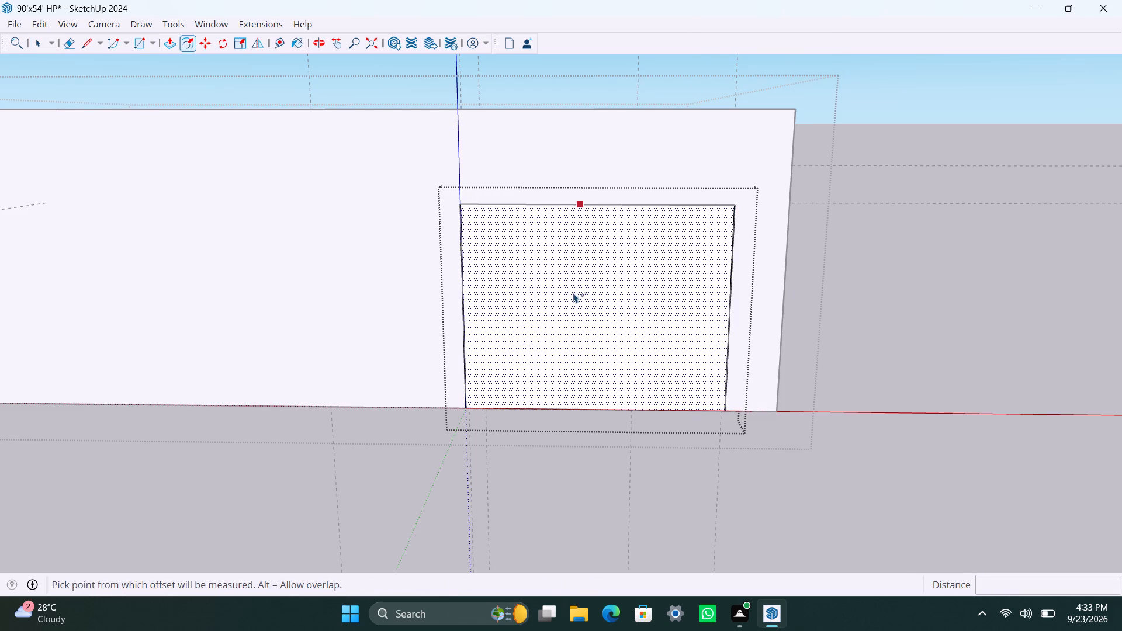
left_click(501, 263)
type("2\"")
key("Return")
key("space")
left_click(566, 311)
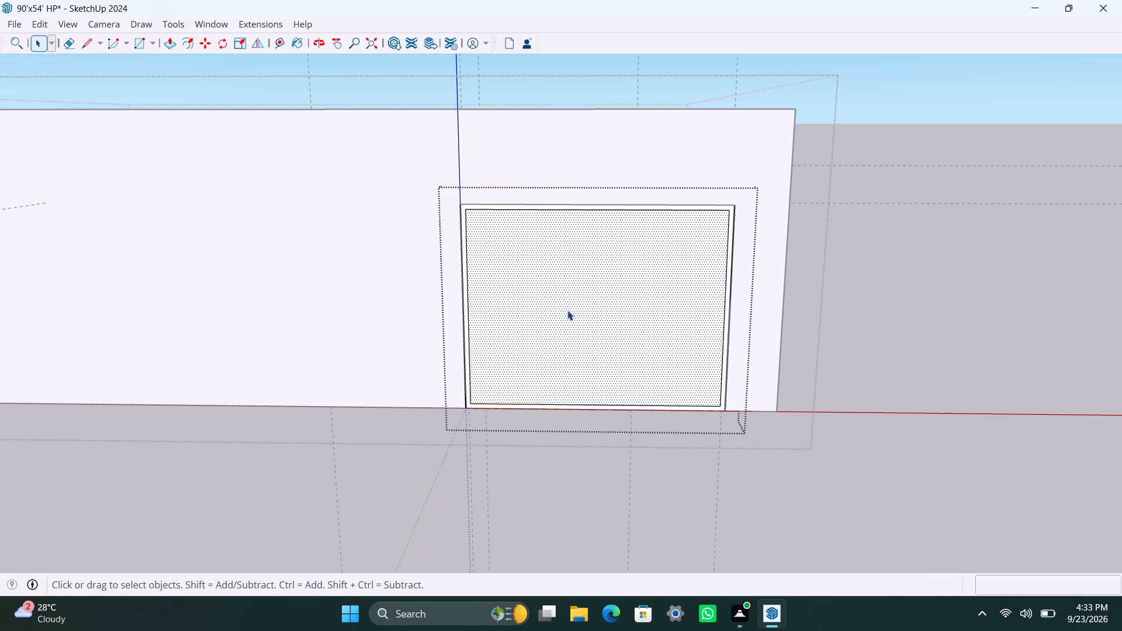
Undo the frame offset, the group, the covering rectangle and the 7' high opening cut through the outer wall.
key("ctrl+z")
key("z")
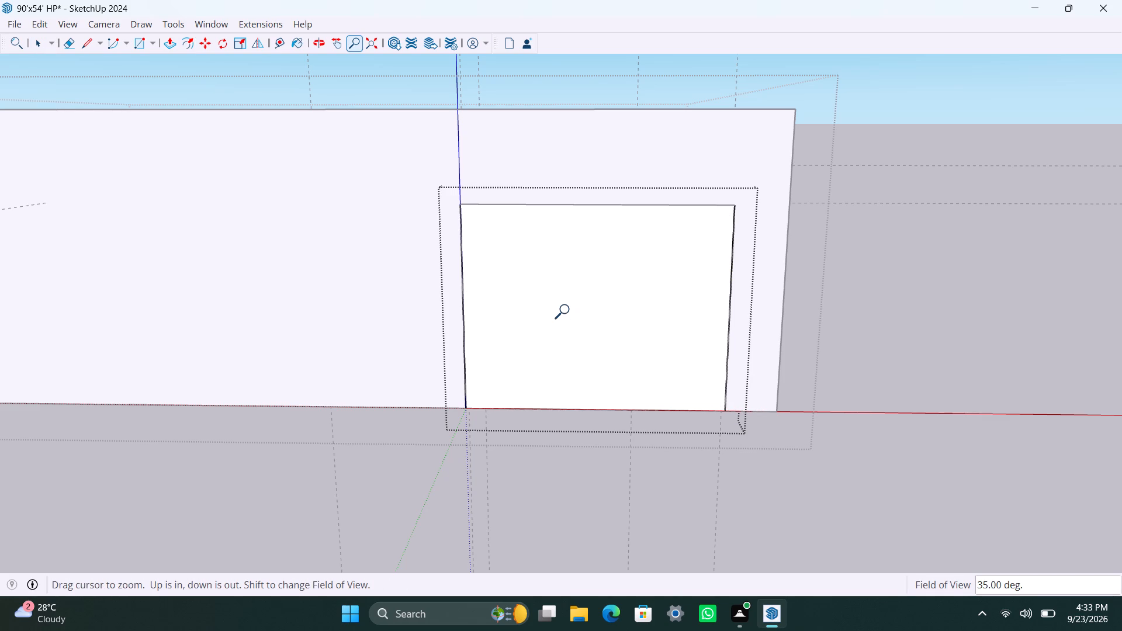
key("ctrl+z")
key("z")
key("ctrl+z")
key("ctrl+z")
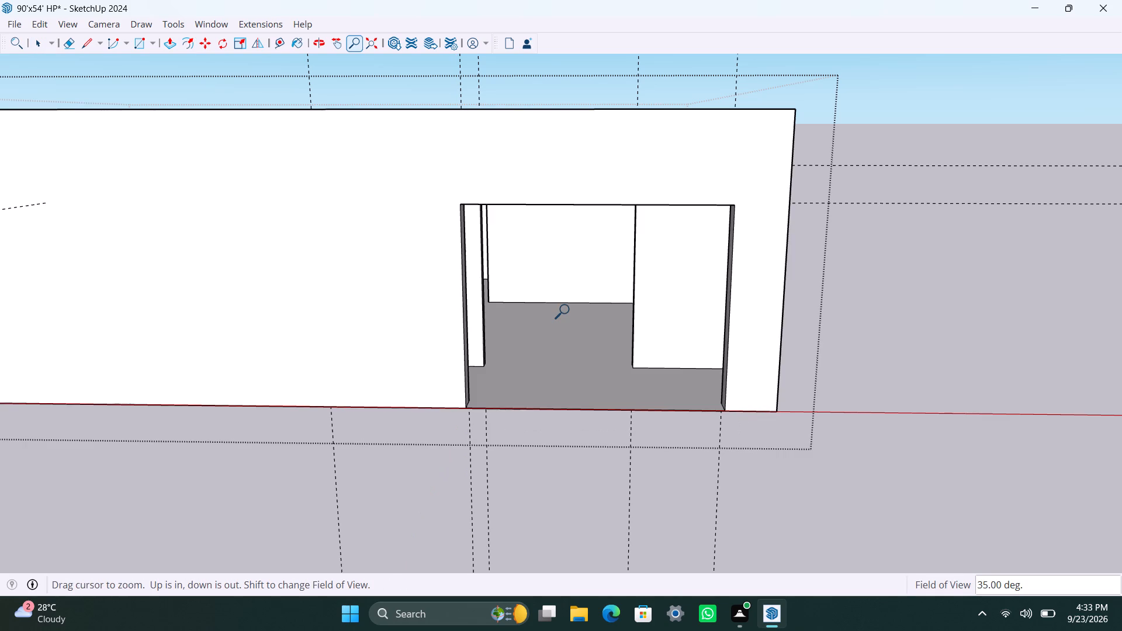
key("ctrl+z")
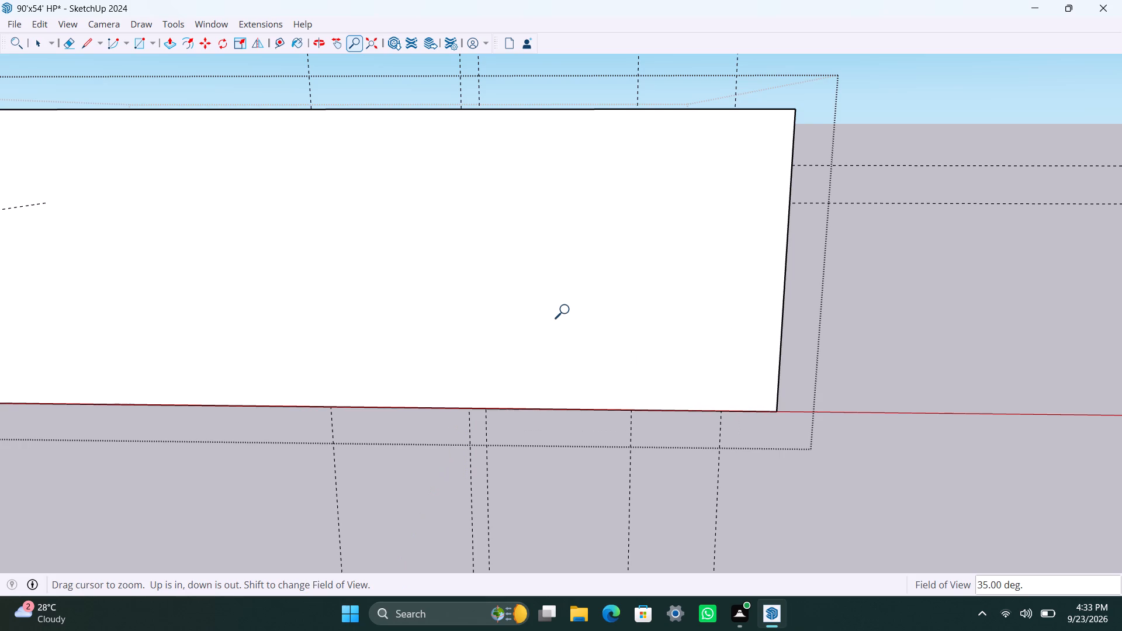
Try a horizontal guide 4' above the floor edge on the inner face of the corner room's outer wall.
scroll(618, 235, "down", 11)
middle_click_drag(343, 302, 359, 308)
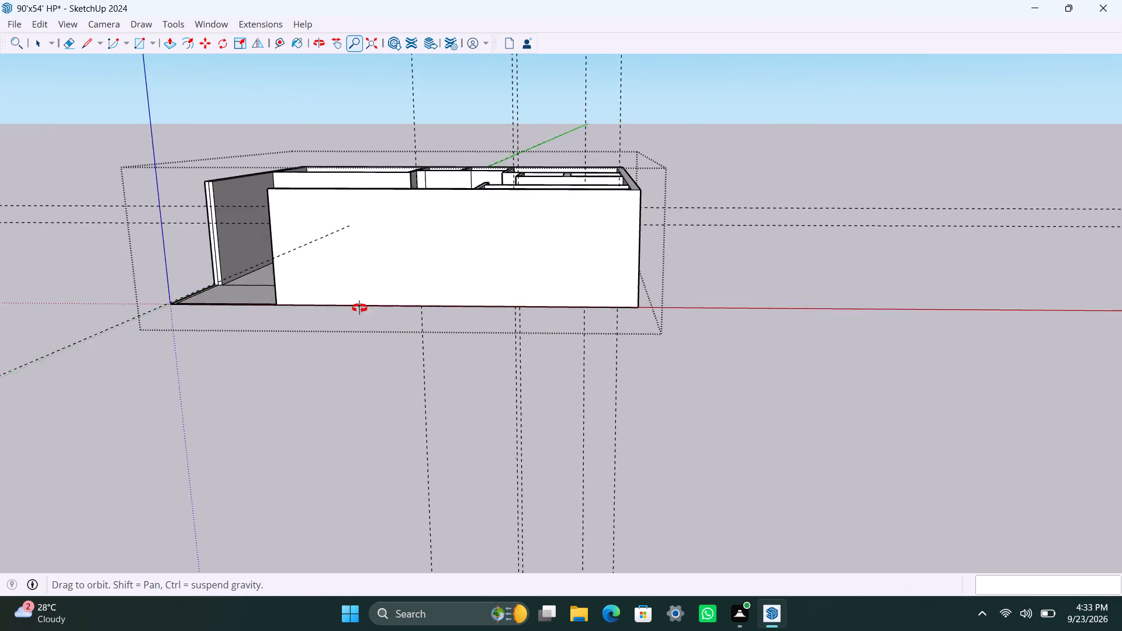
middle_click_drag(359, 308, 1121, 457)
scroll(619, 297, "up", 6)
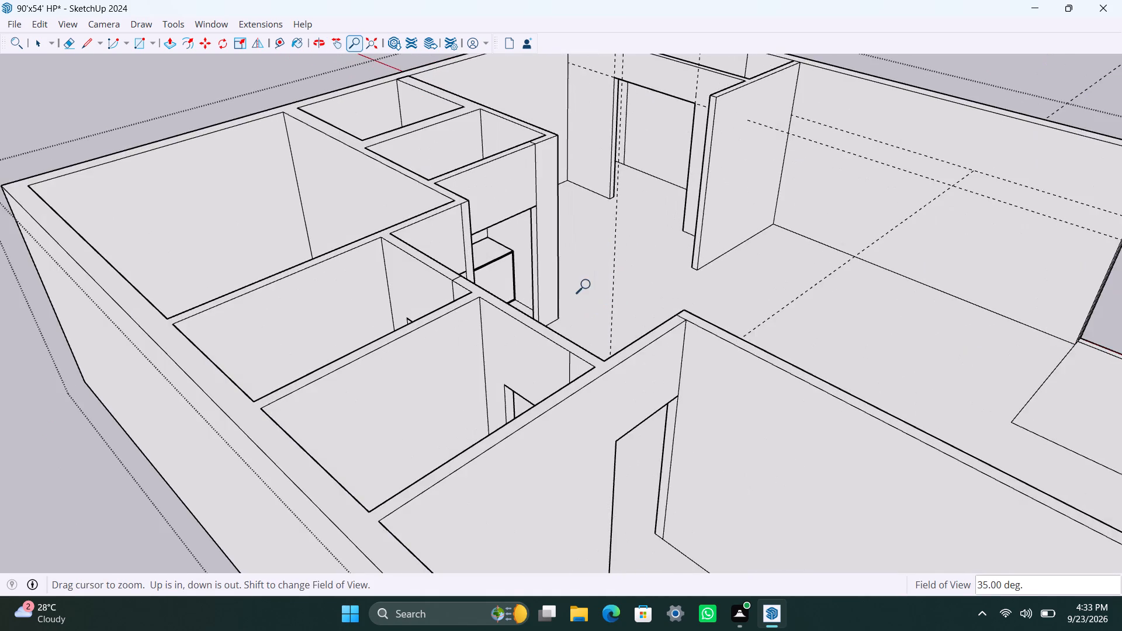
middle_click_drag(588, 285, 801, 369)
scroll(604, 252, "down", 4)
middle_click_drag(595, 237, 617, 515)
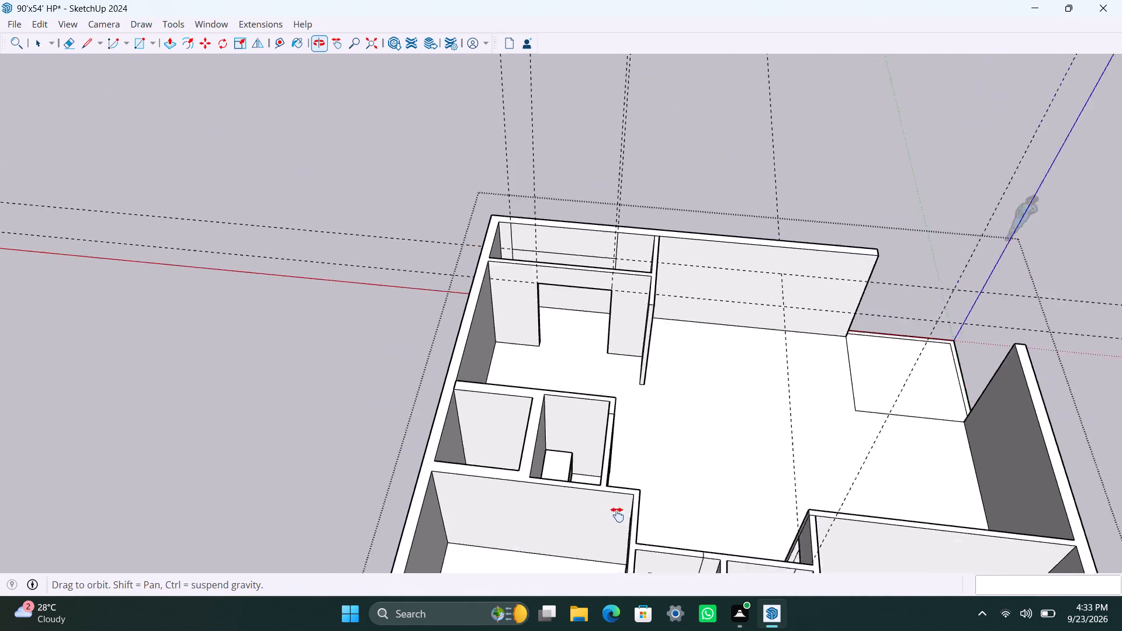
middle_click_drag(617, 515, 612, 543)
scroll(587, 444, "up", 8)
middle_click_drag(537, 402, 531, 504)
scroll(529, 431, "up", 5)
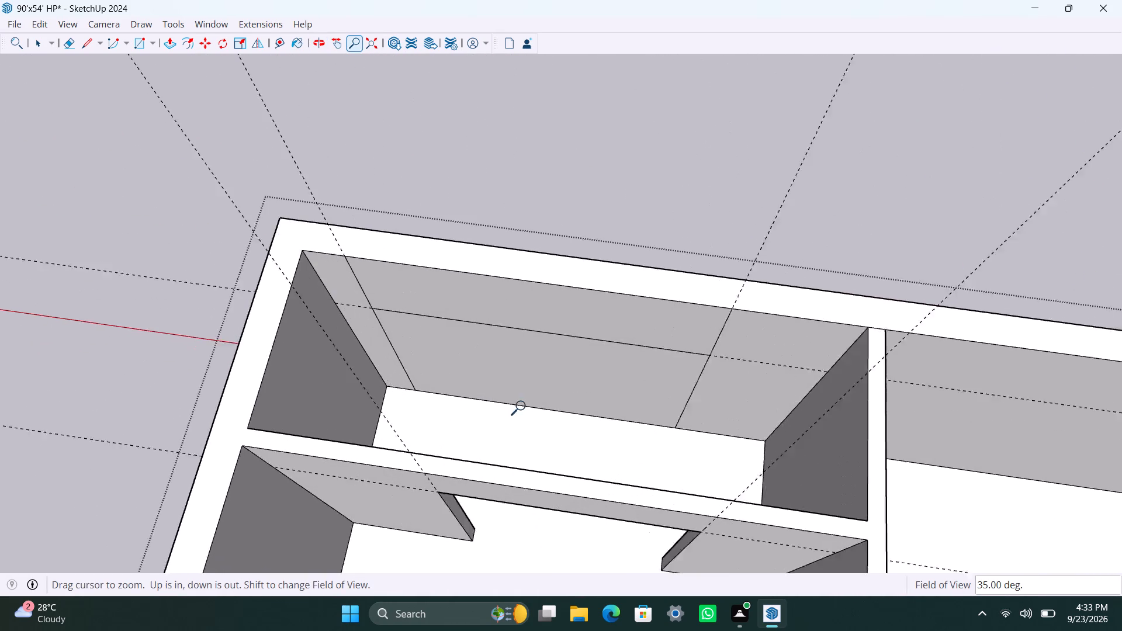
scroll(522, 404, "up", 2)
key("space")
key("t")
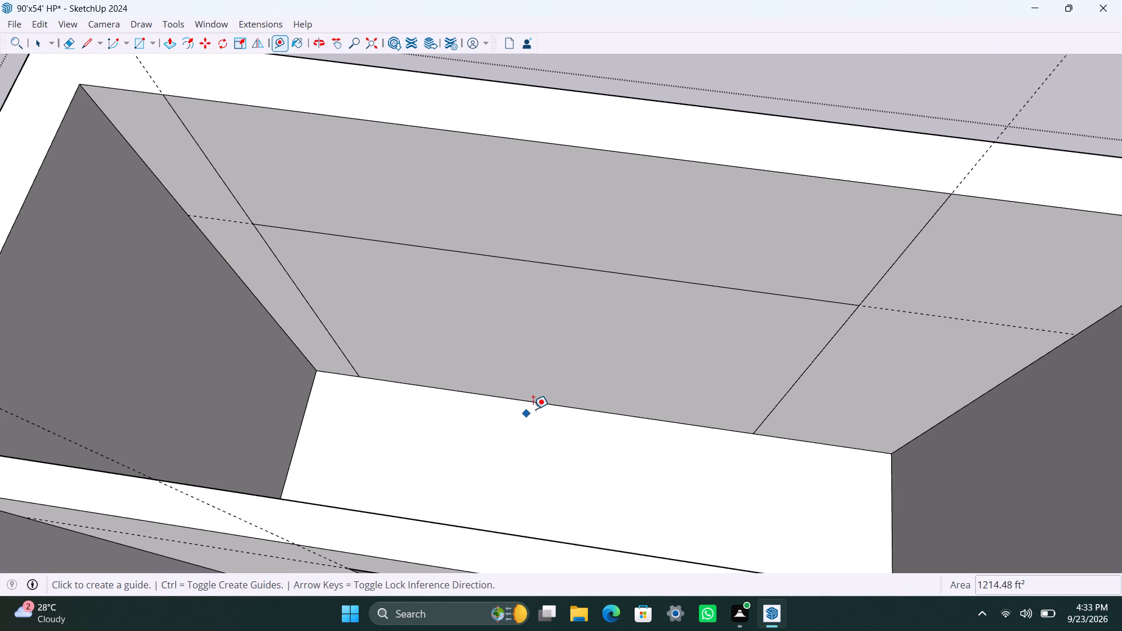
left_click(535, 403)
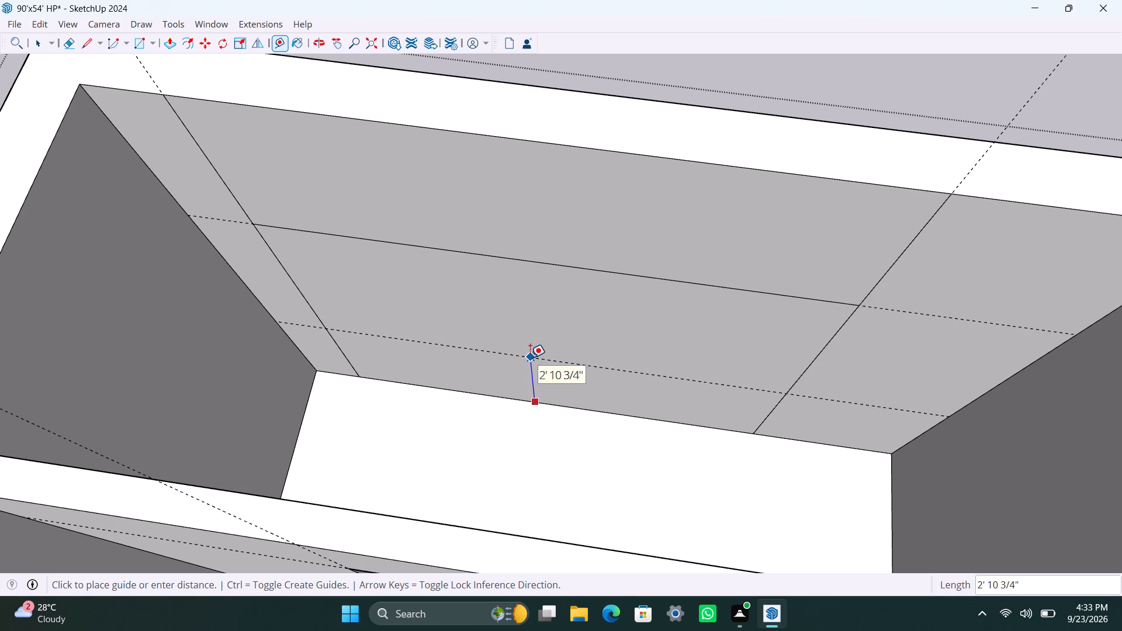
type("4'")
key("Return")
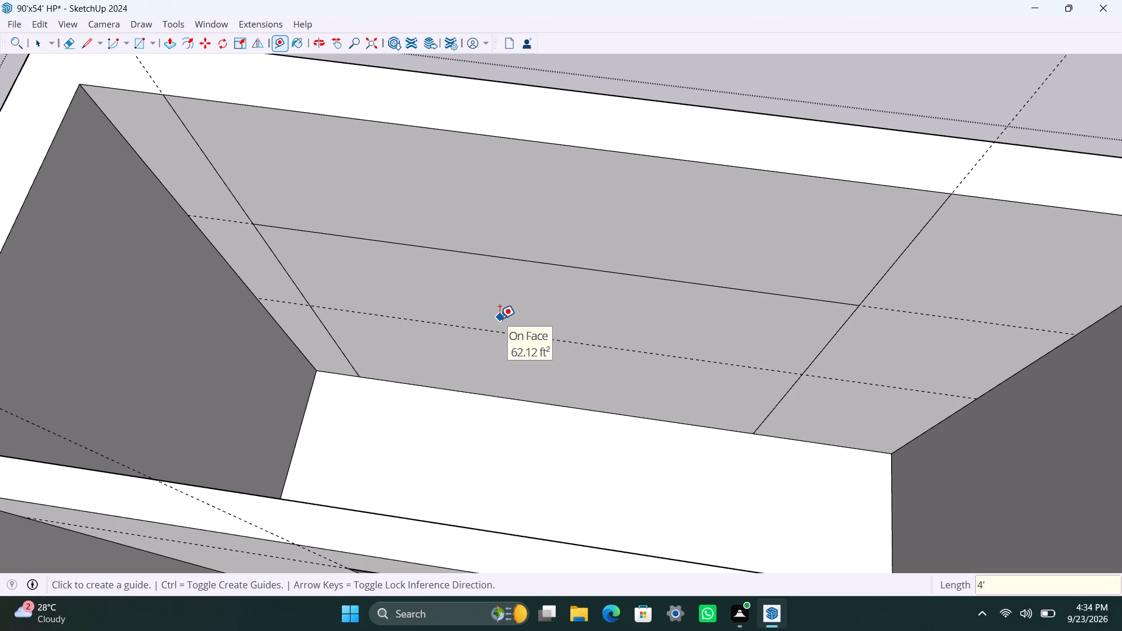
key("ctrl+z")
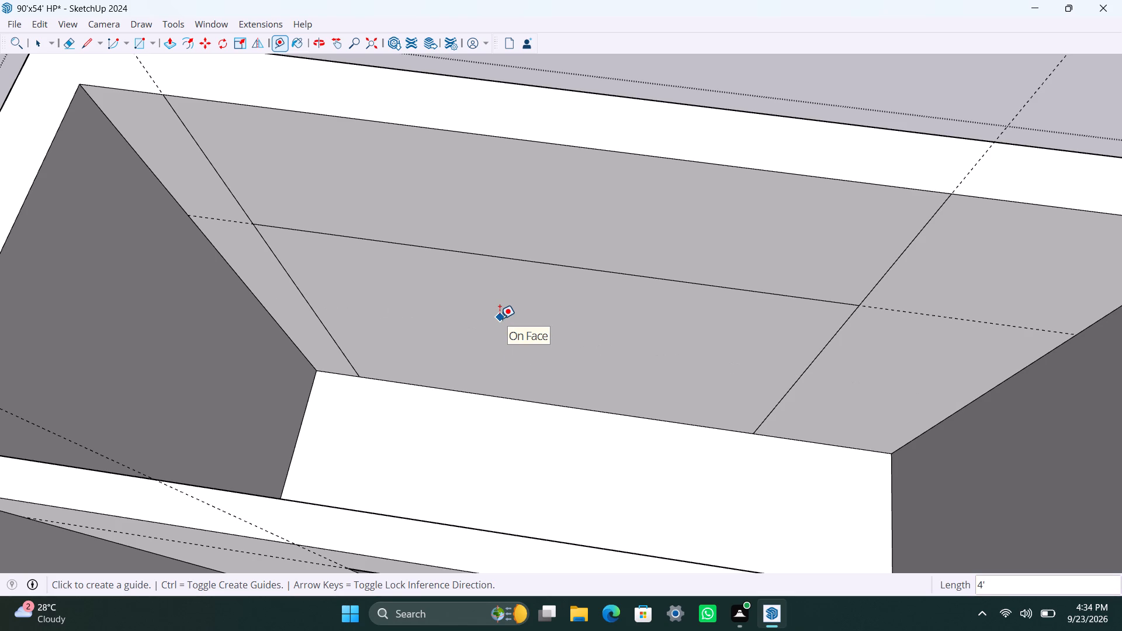
Place a horizontal guide 3' above the floor edge on the inner face of the corner room's outer wall.
left_click(593, 413)
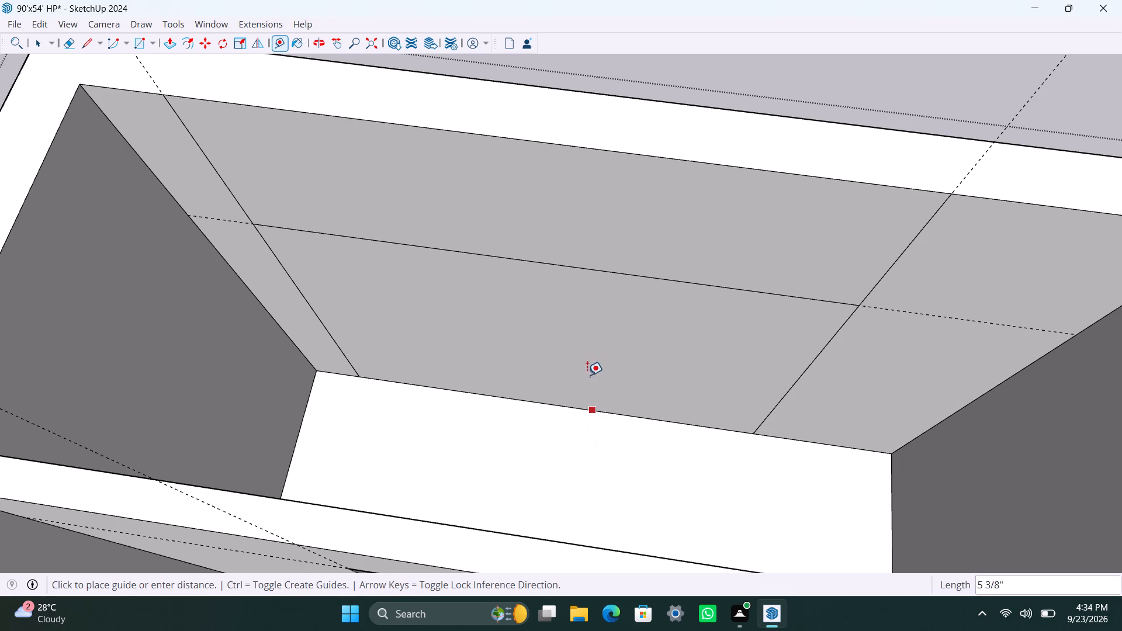
type("3'")
key("Return")
key("space")
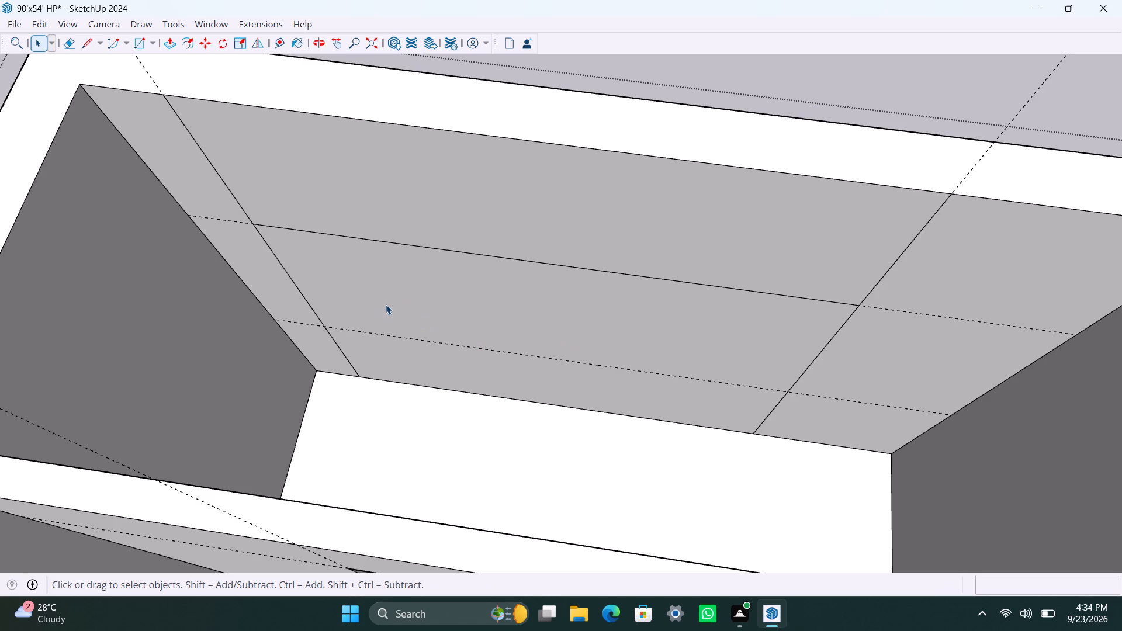
Draw an 8'10.5" line along the 3' guide between the two vertical lines to mark the window sill.
key("l")
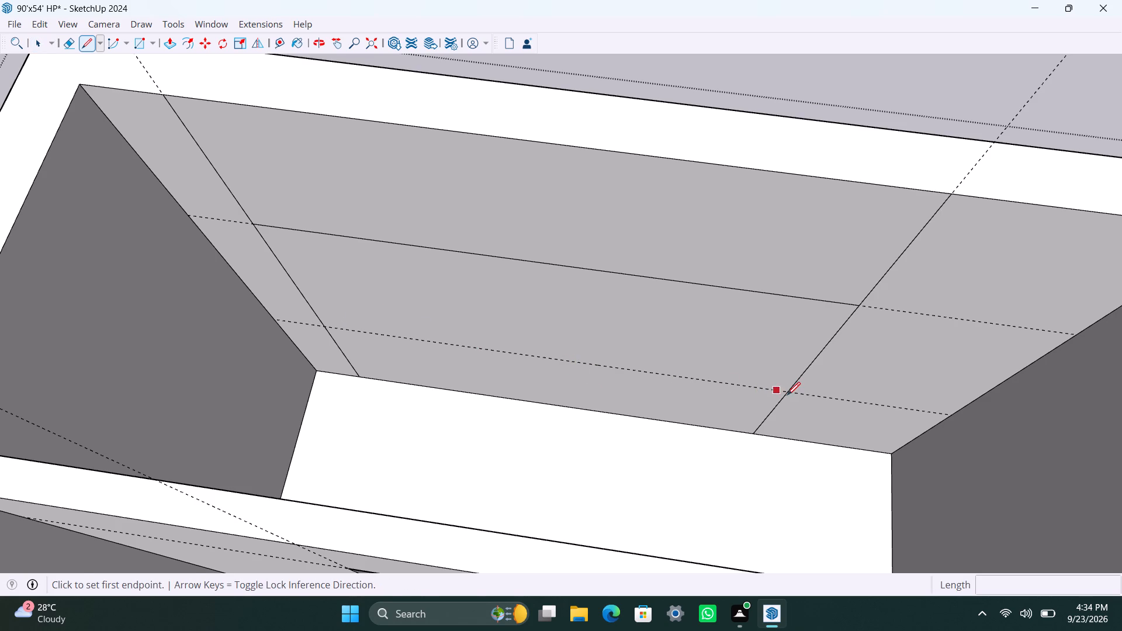
left_click_drag(789, 393, 778, 391)
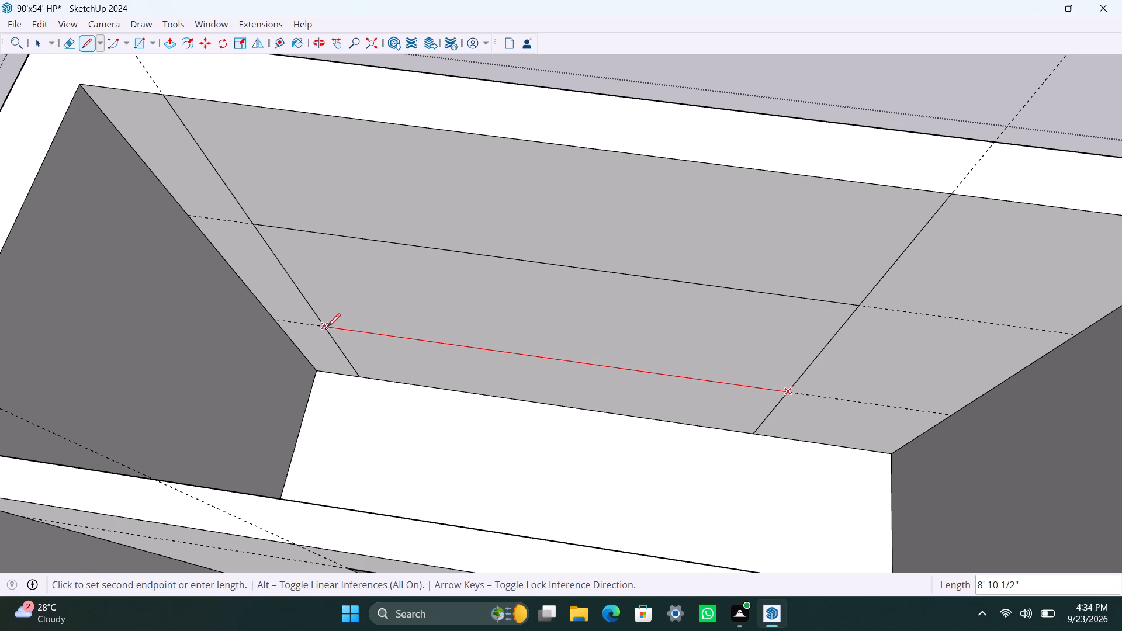
left_click(327, 325)
key("space")
Push the face above the sill line 9" through the outer wall to cut the window opening.
left_click(494, 329)
key("p")
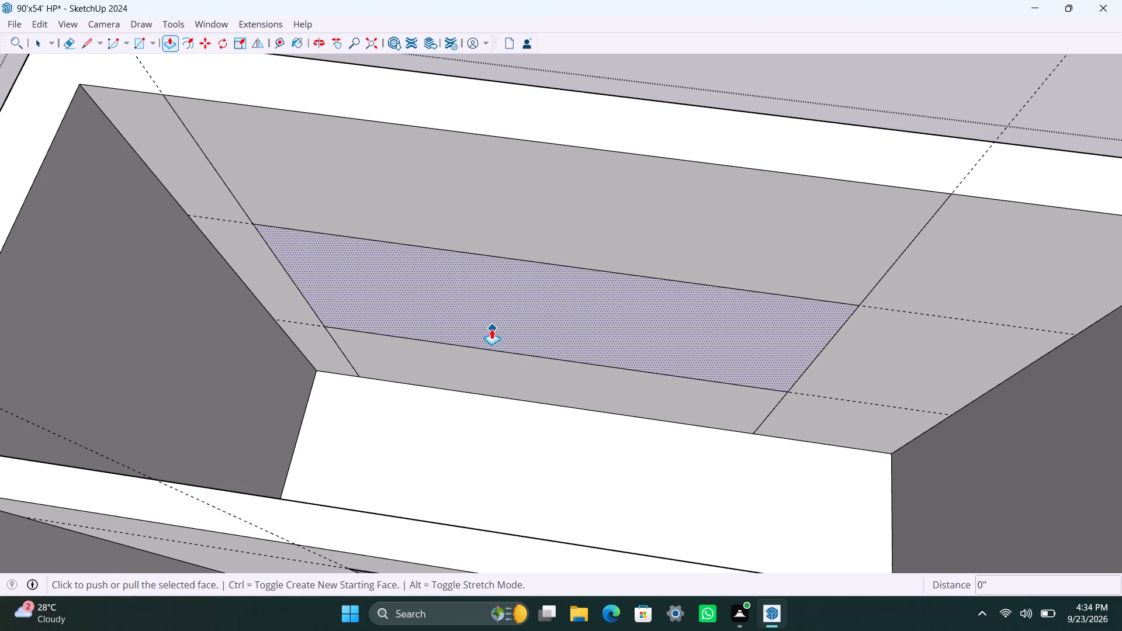
left_click(491, 329)
left_click(522, 293)
Save the model with the new window opening in the outer wall.
scroll(525, 277, "down", 3)
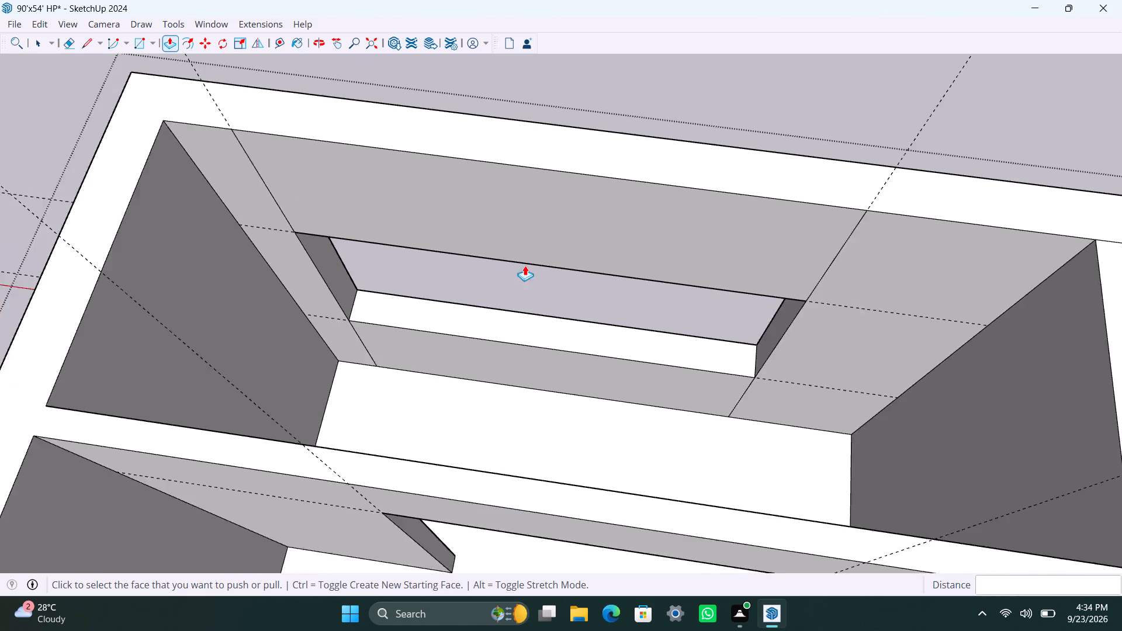
scroll(525, 265, "down", 15)
middle_click_drag(823, 212, 0, 144)
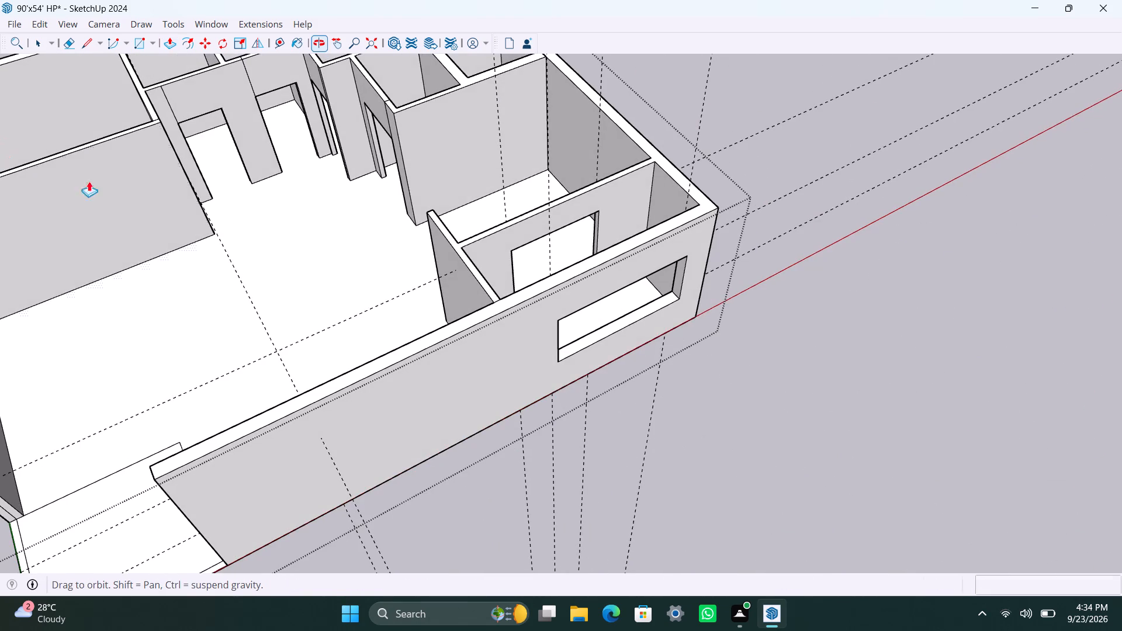
middle_click_drag(183, 363, 624, 428)
scroll(528, 421, "down", 2)
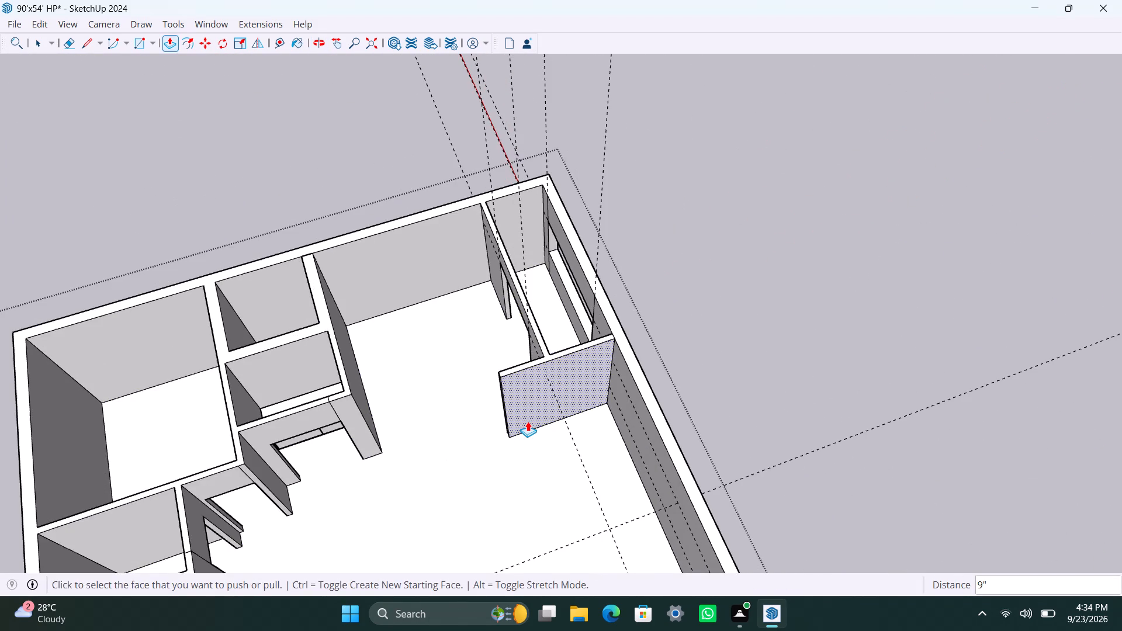
key("ctrl+s")
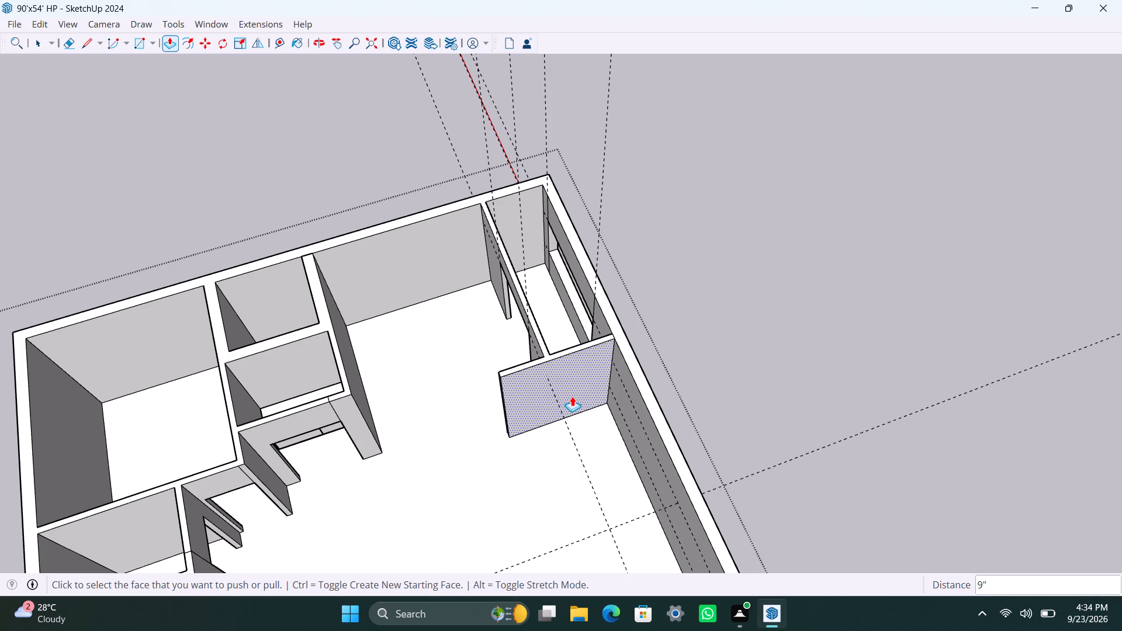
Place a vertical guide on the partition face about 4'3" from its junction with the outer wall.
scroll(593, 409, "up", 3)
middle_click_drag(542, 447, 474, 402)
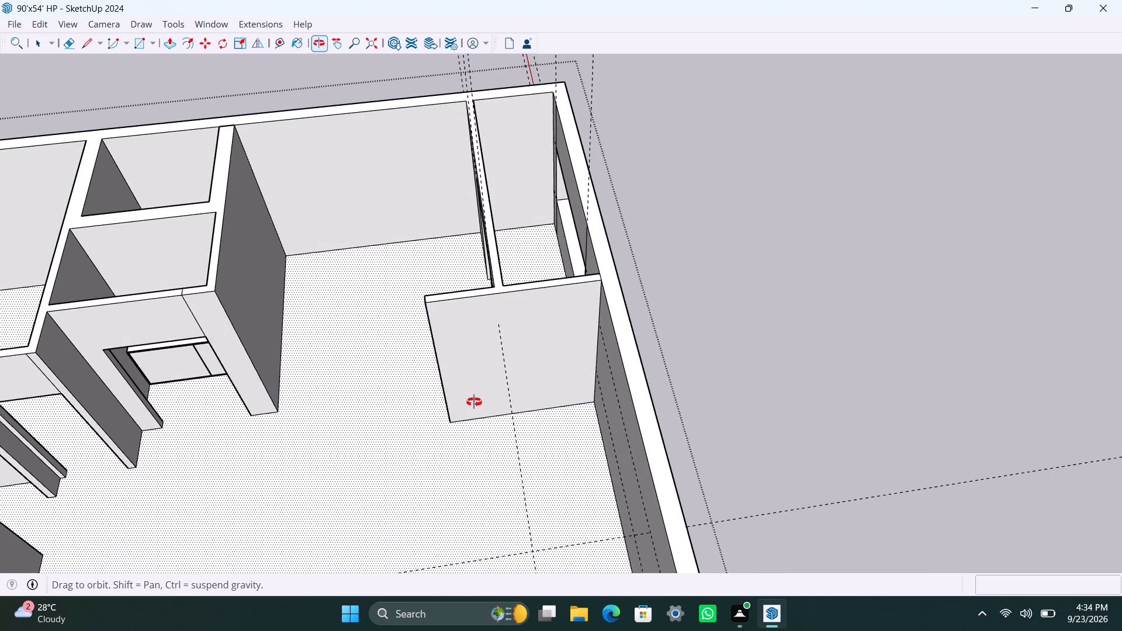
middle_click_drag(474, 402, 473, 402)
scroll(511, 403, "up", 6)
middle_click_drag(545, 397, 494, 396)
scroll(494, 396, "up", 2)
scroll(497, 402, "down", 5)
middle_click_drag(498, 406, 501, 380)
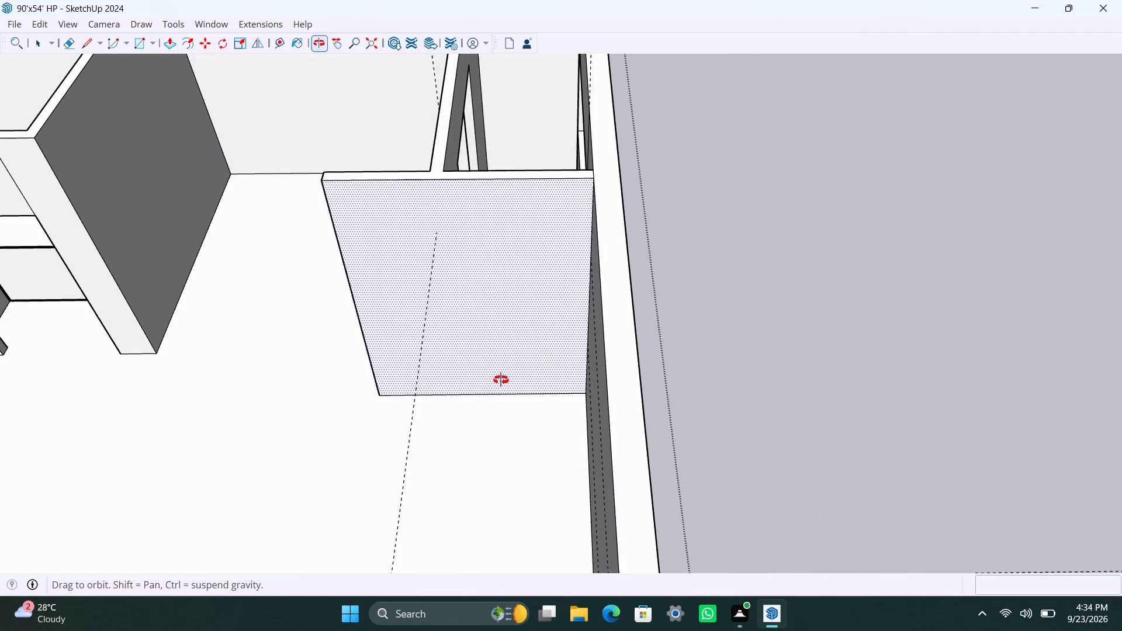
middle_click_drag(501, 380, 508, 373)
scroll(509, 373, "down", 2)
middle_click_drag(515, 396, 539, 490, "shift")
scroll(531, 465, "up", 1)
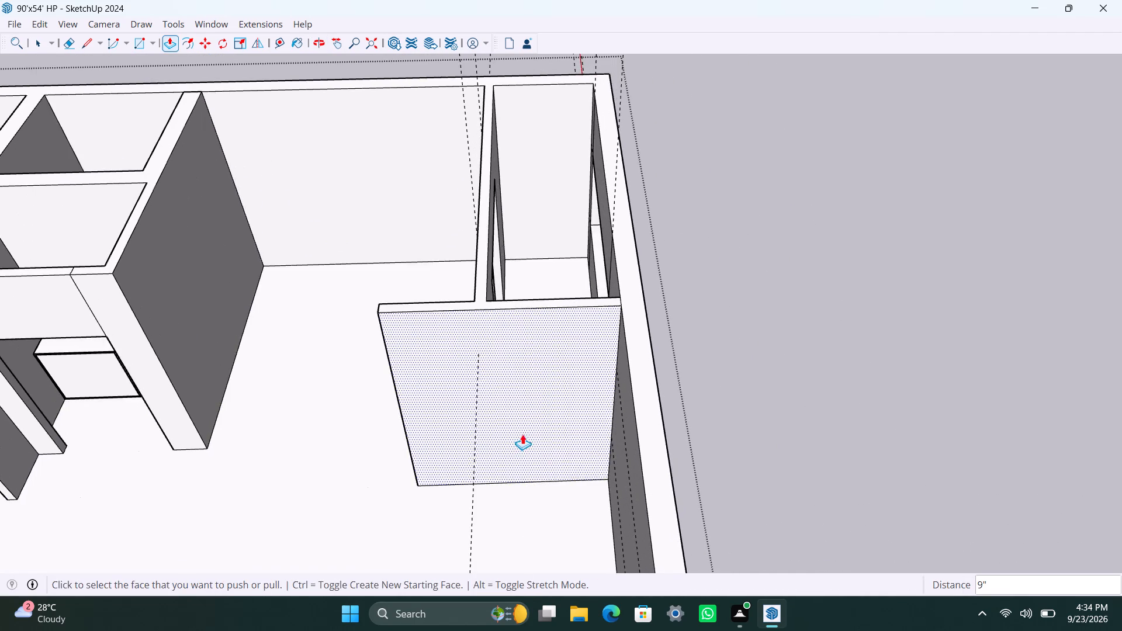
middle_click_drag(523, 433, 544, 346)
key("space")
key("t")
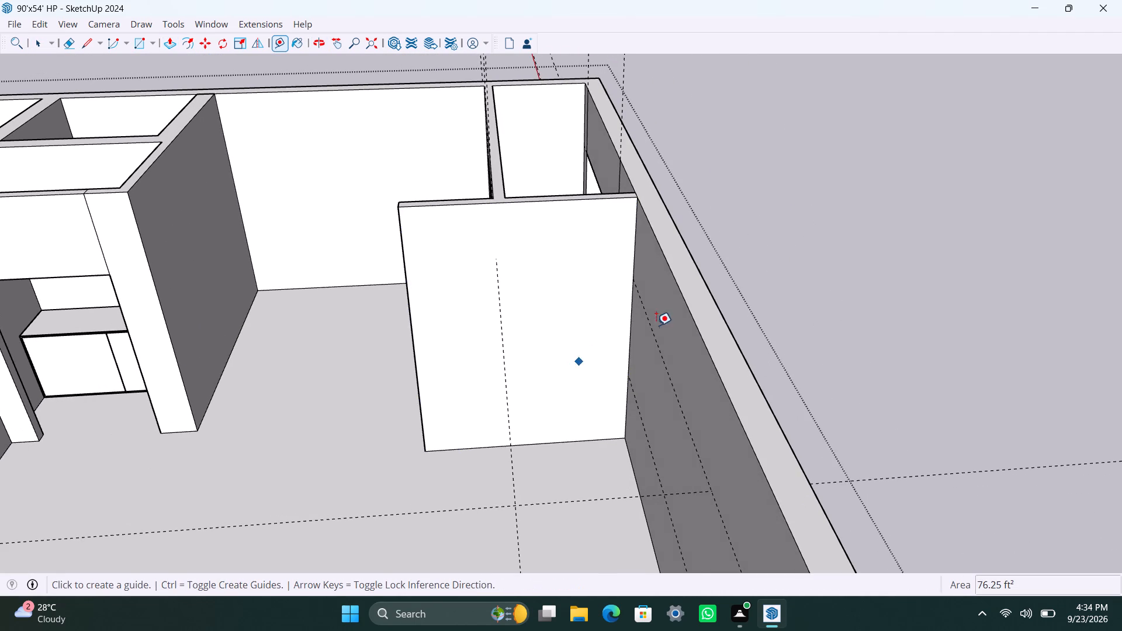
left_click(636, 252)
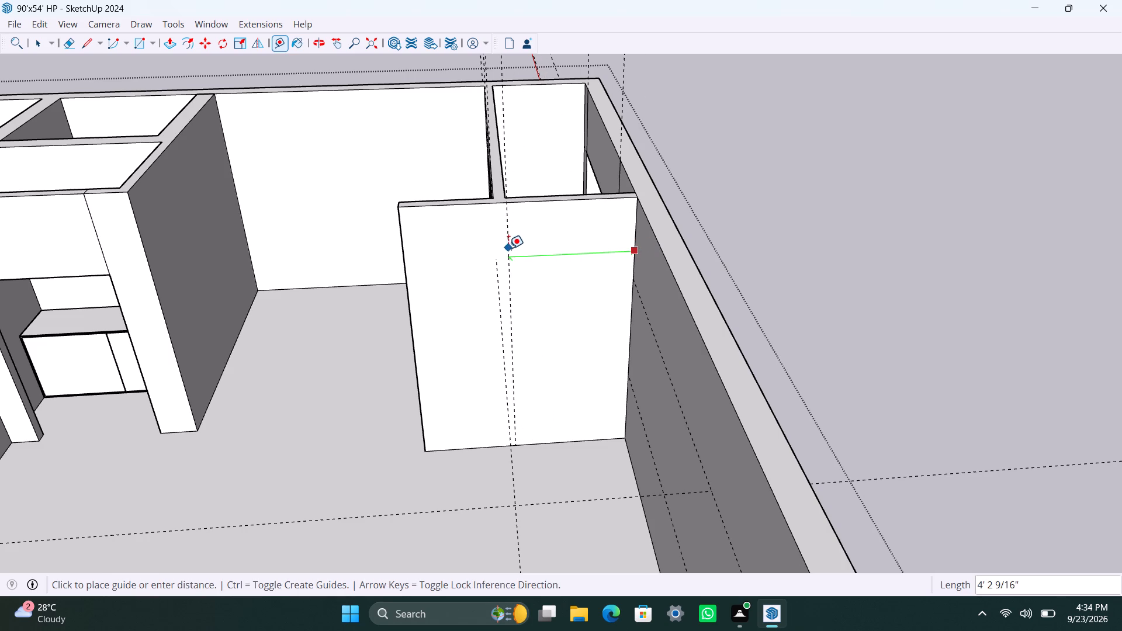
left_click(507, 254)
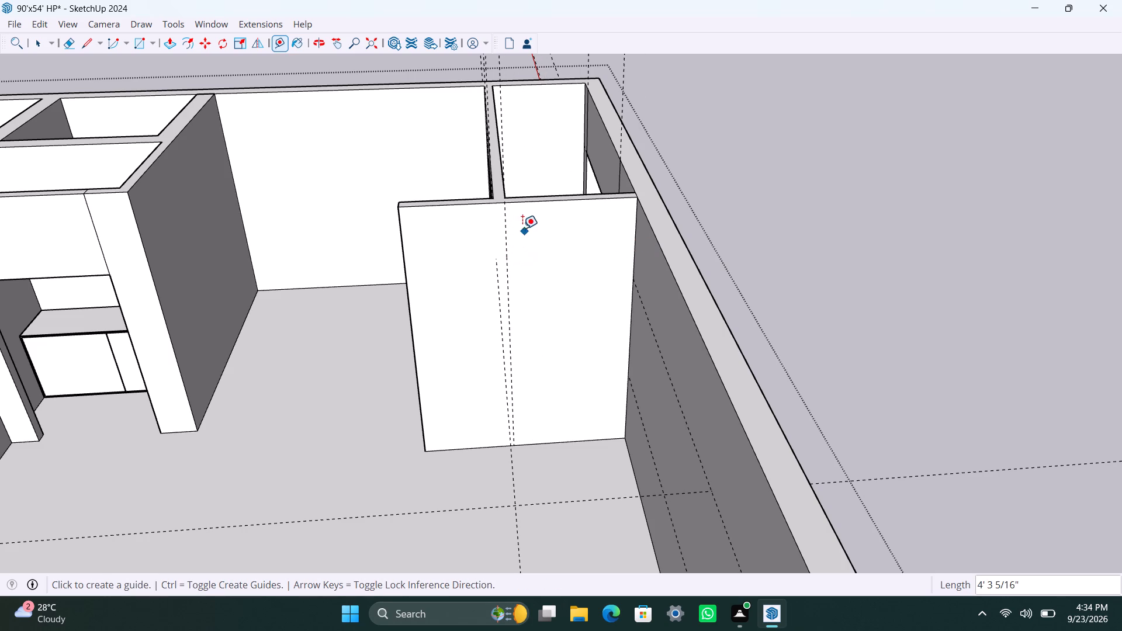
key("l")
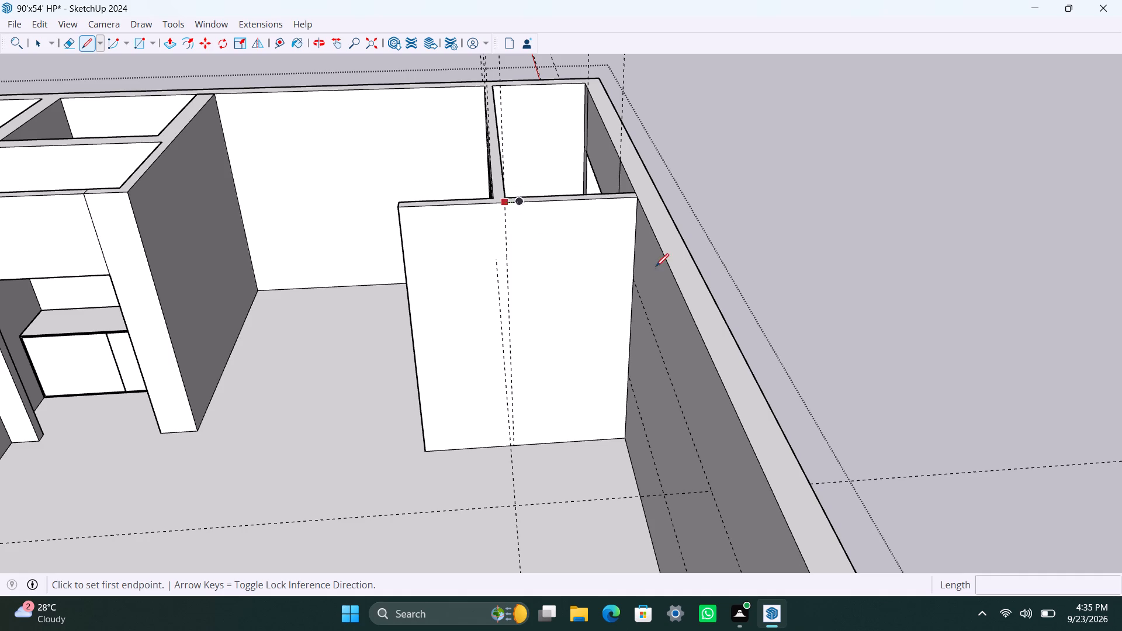
Undo the guide, window opening, sill line and window guides, back to before the partition extension reached the outer wall.
key("ctrl+z")
key("ctrl+z")
key("z")
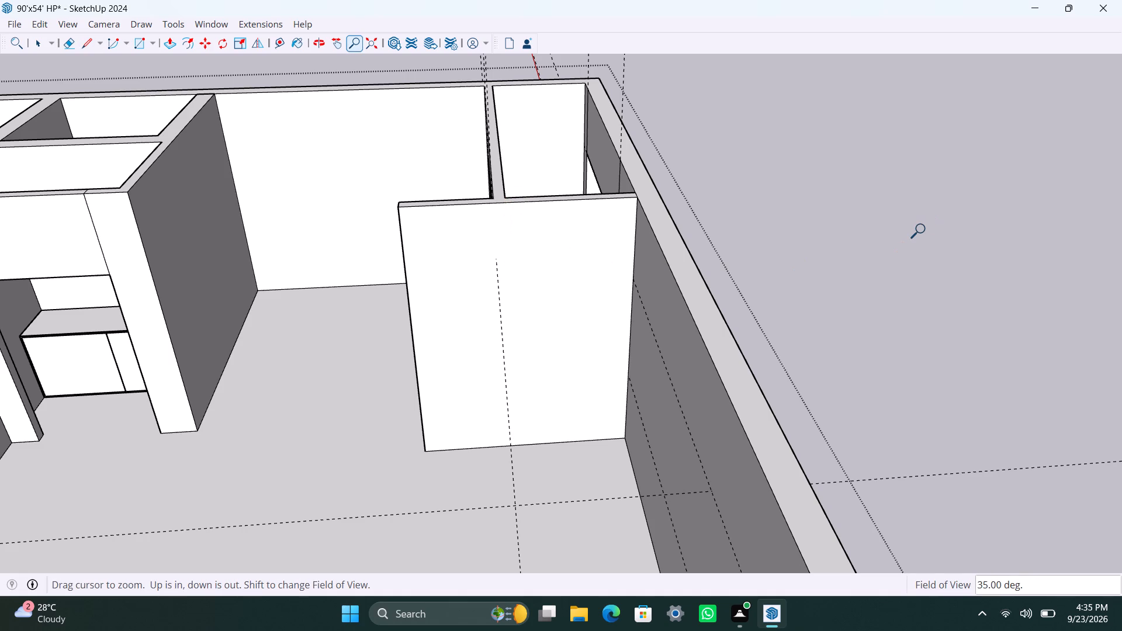
key("ctrl+z")
key("z")
type("Z")
key("space")
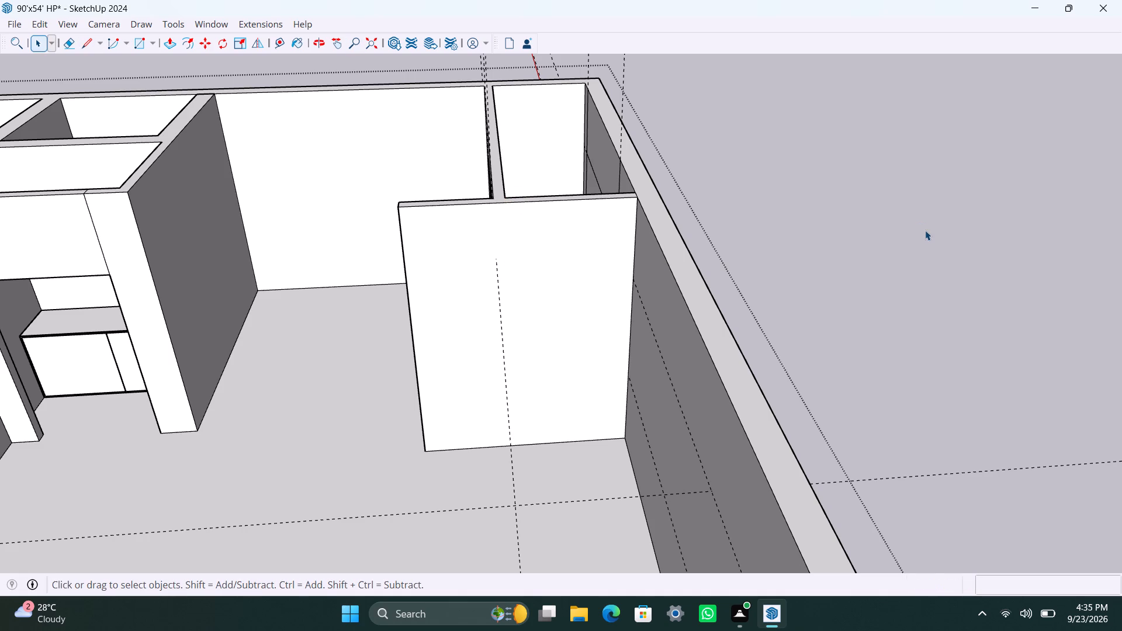
key("ctrl+z")
key("ctrl+z")
key("ctrl+z")
key("ctrl+z")
key("ctrl+z")
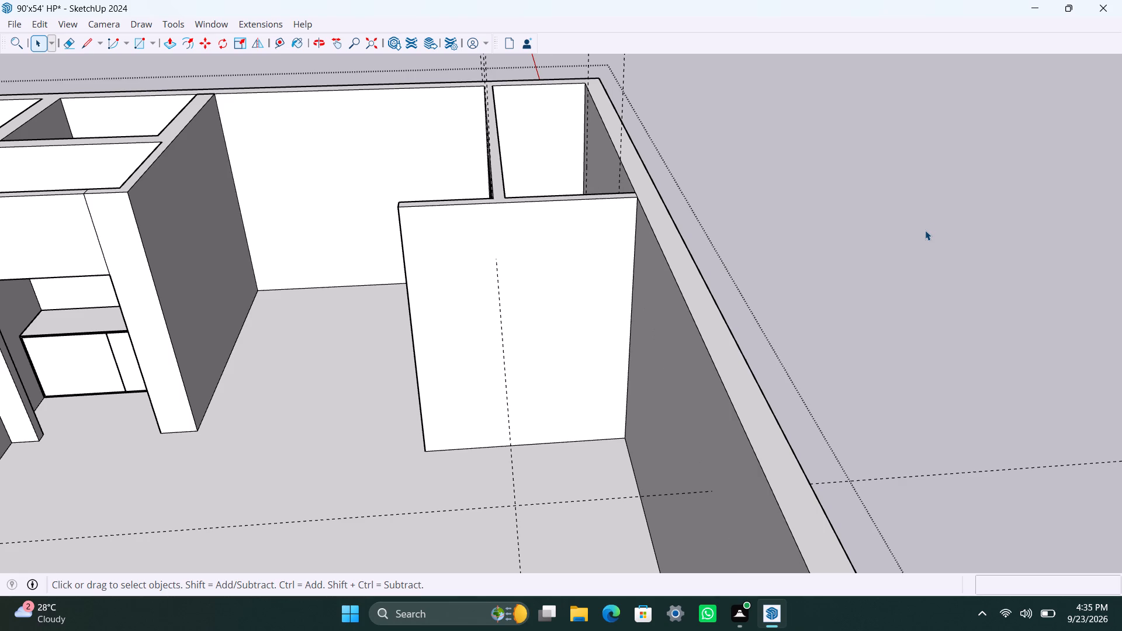
key("ctrl+z")
key("ctrl+z")
type("ZZ")
key("space")
key("space")
key("space")
key("ctrl+z")
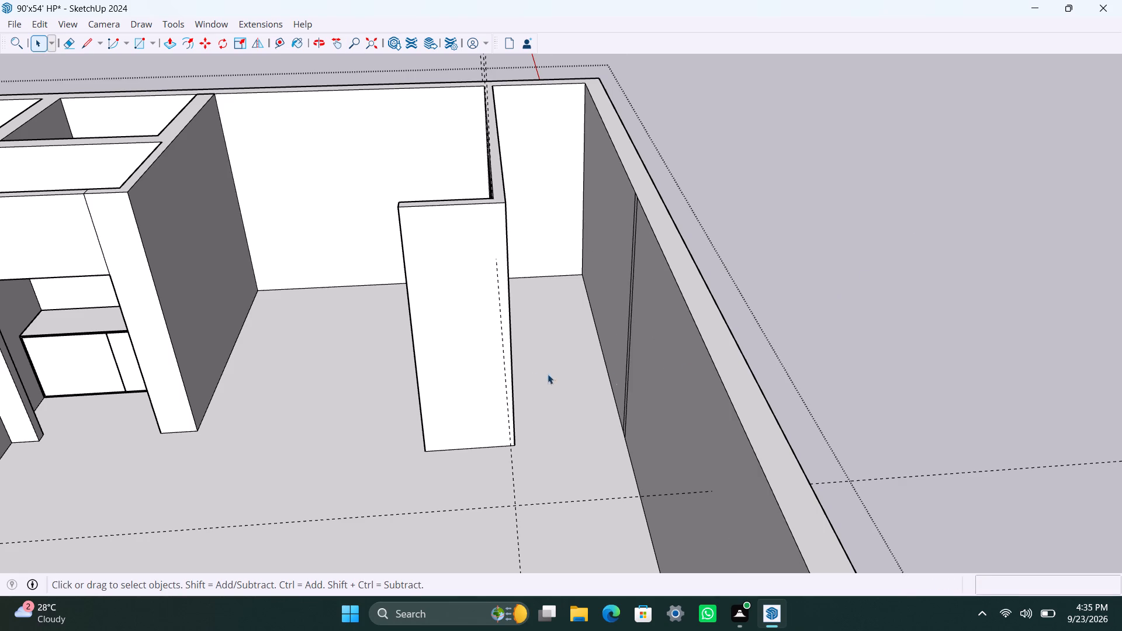
Delete the two leftover vertical partition lines on the outer wall's inner face.
scroll(530, 373, "up", 3)
scroll(591, 438, "up", 3)
scroll(534, 372, "down", 8)
middle_click_drag(614, 423, 709, 437)
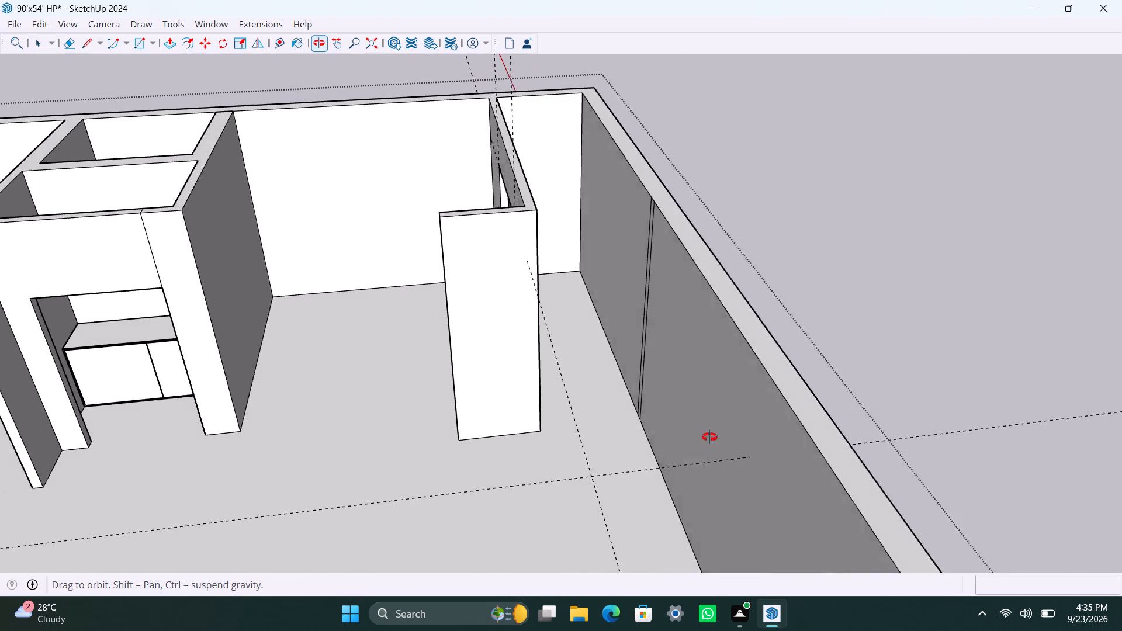
middle_click_drag(709, 437, 735, 445)
scroll(706, 413, "up", 7)
left_click(701, 391)
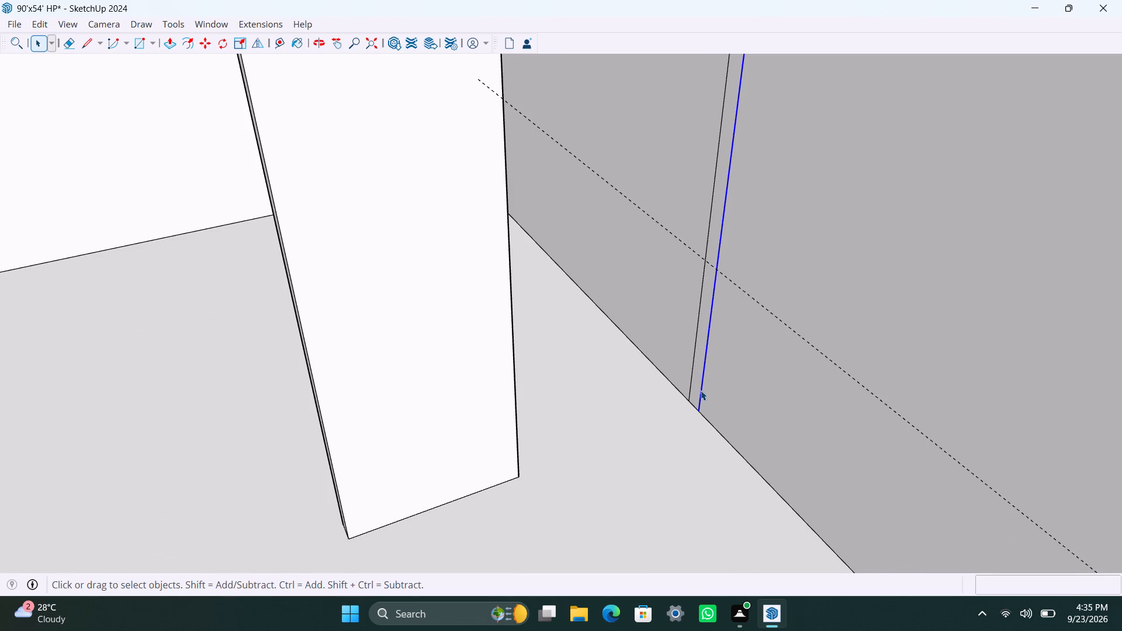
key("Delete")
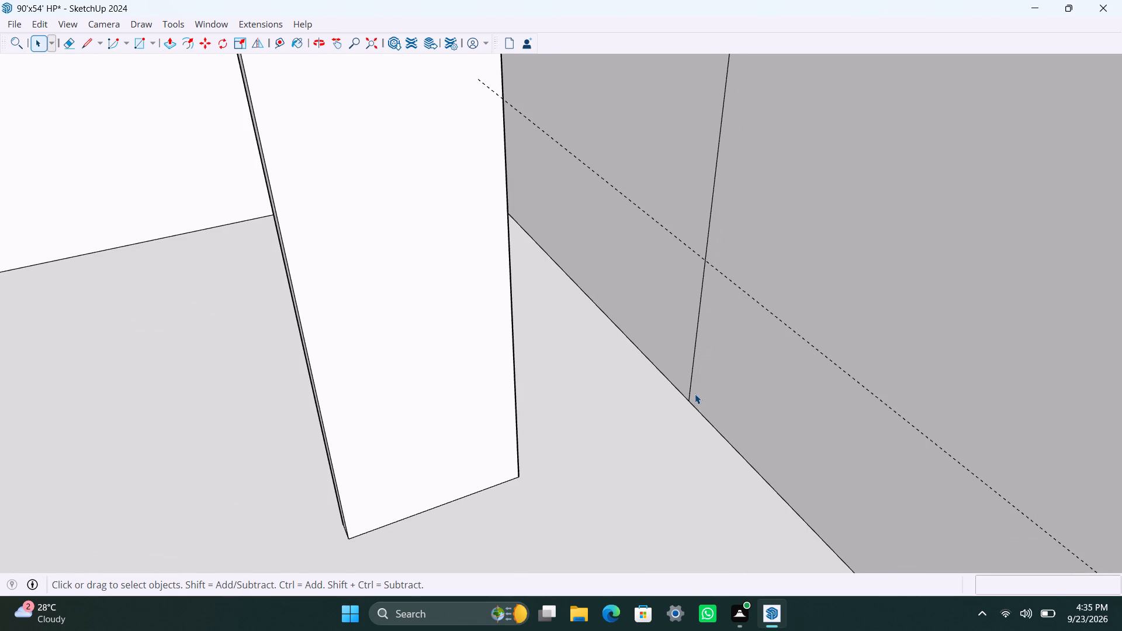
left_click(691, 386)
key("Delete")
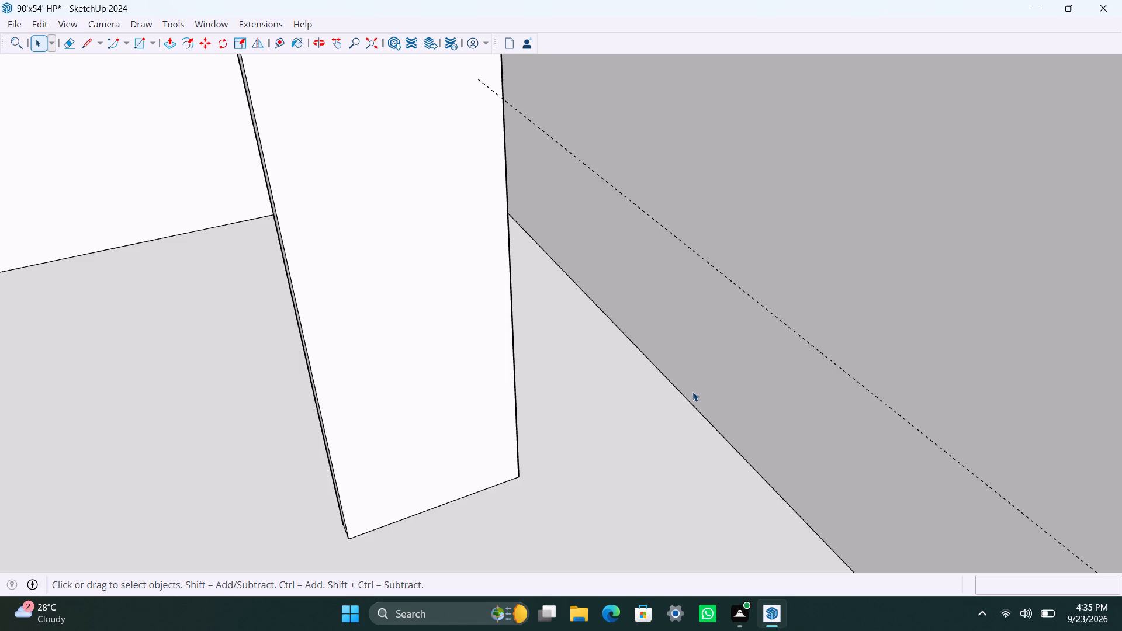
Delete all guides from the model.
scroll(681, 407, "down", 18)
middle_click_drag(580, 411, 832, 462)
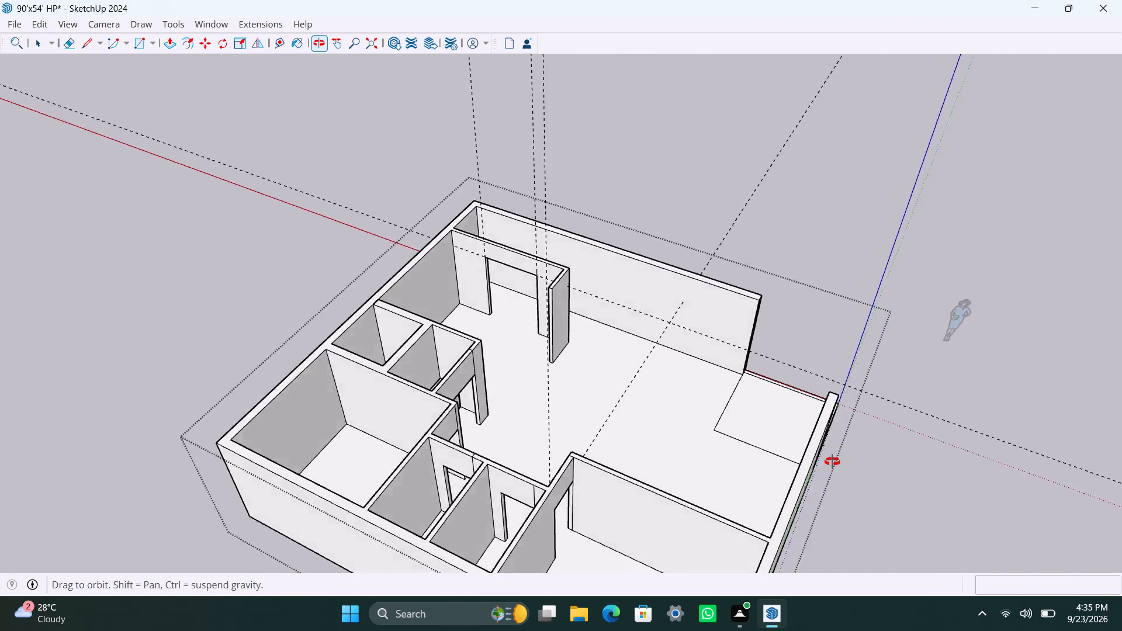
middle_click_drag(832, 462, 984, 469)
scroll(719, 353, "up", 3)
scroll(601, 352, "down", 3)
middle_click_drag(600, 353, 466, 335)
left_click(40, 21)
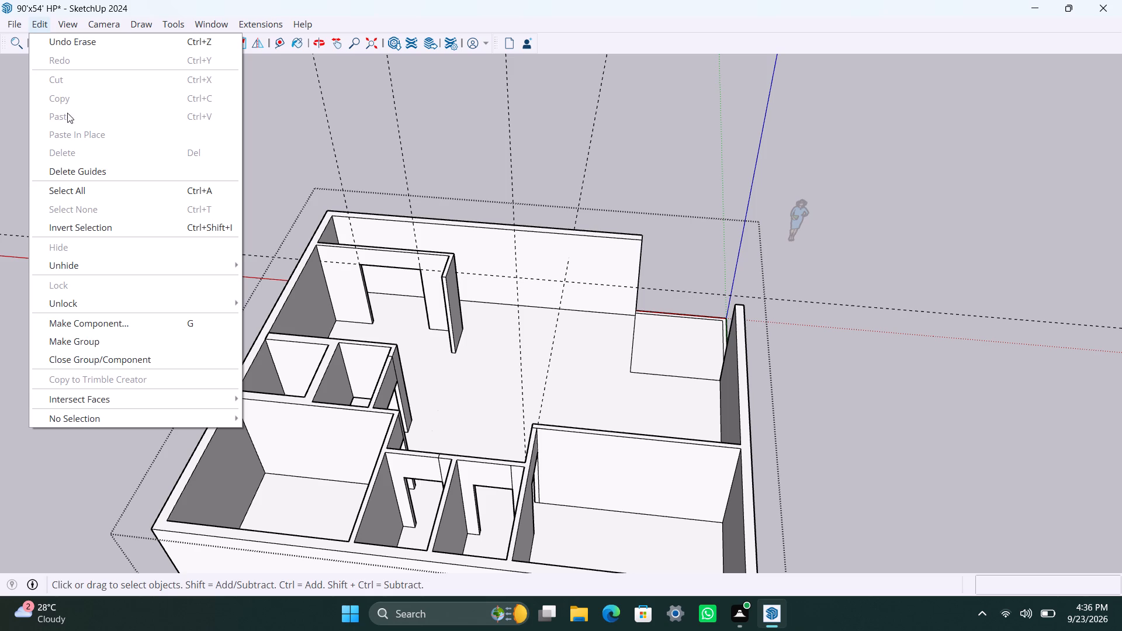
left_click(87, 173)
Copy the vertical edge at the outer wall's open end 12' inward along its inner face.
scroll(463, 281, "up", 2)
scroll(623, 296, "up", 2)
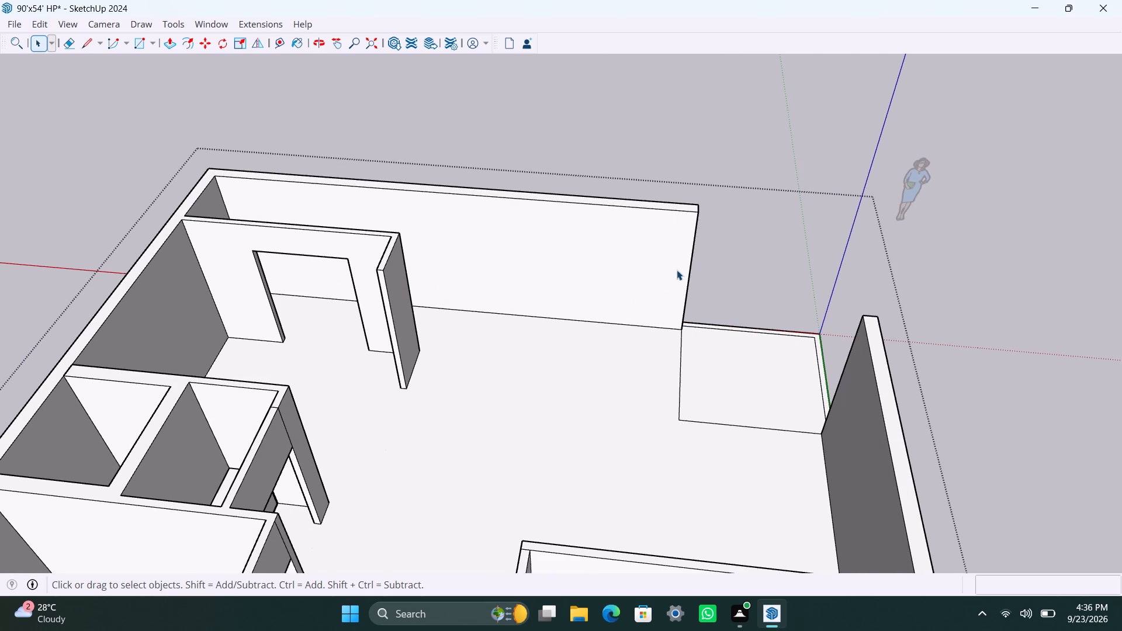
left_click(689, 254)
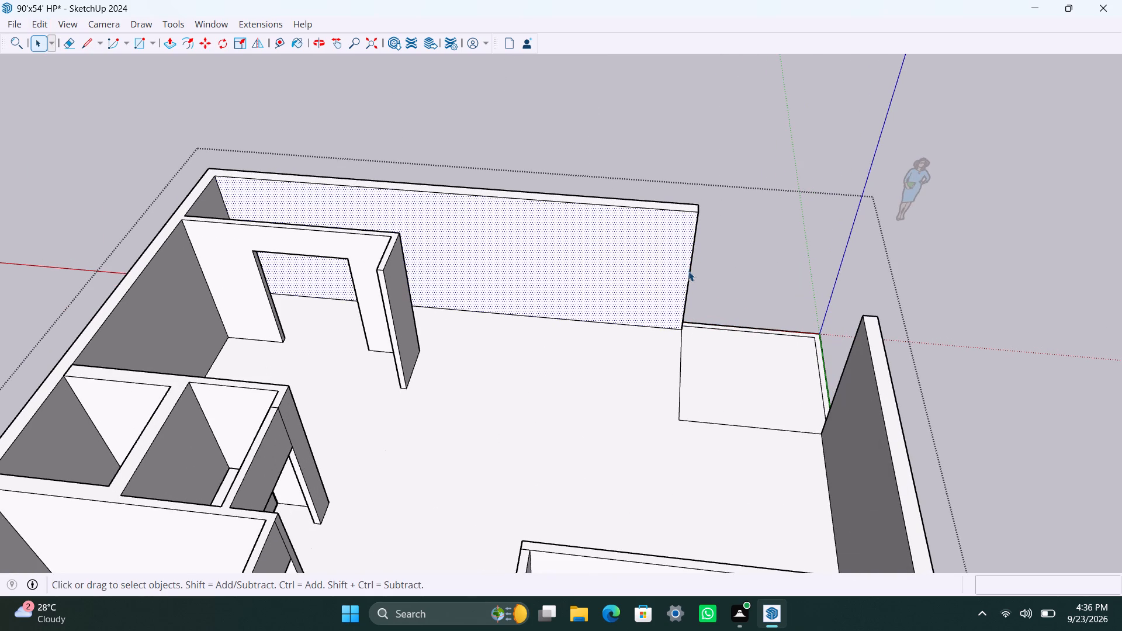
left_click(688, 271)
key("m")
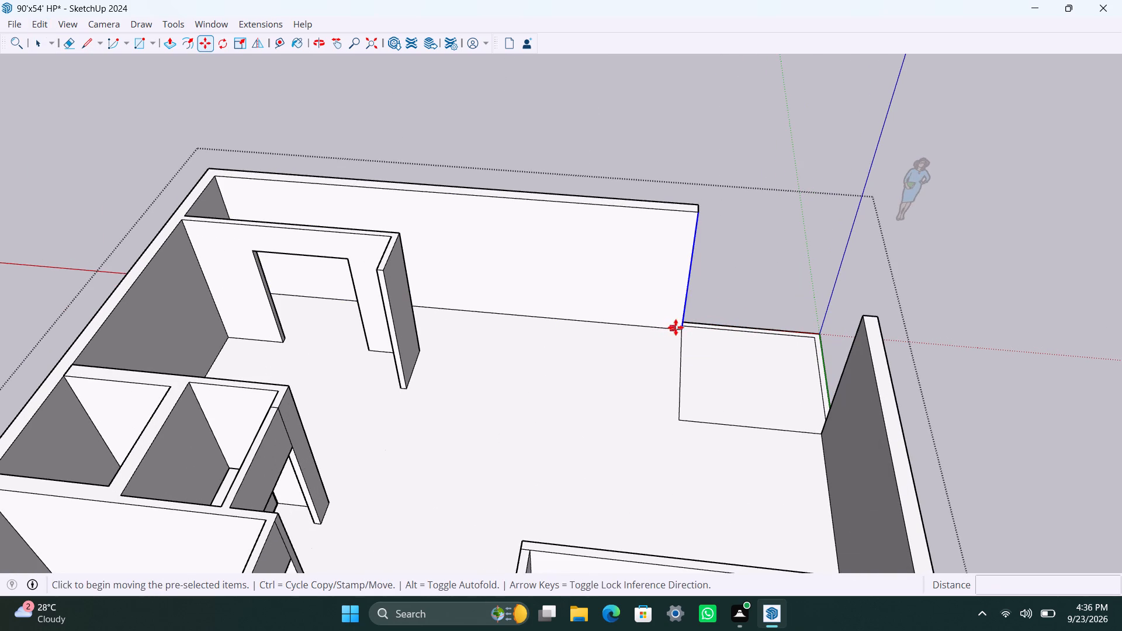
left_click_drag(681, 327, 676, 329)
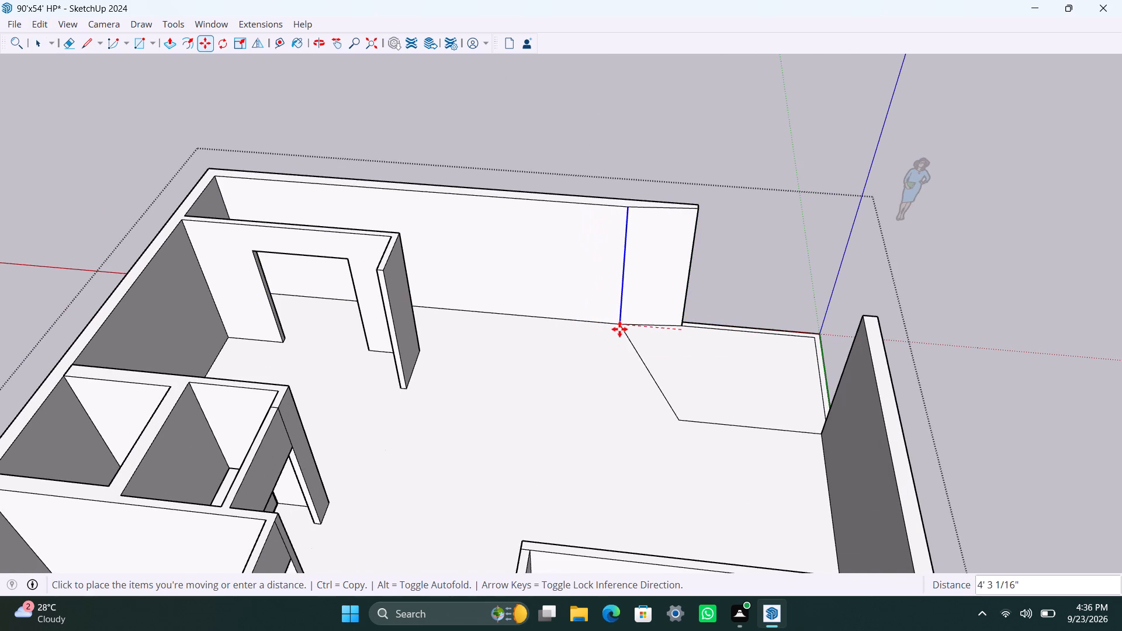
key("space")
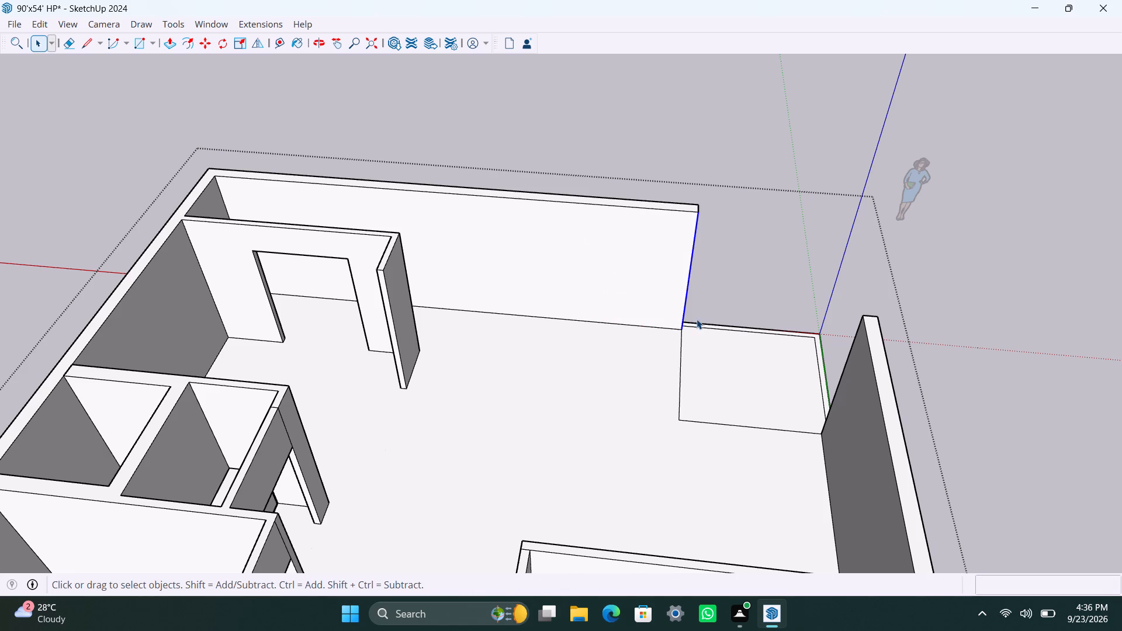
key("m")
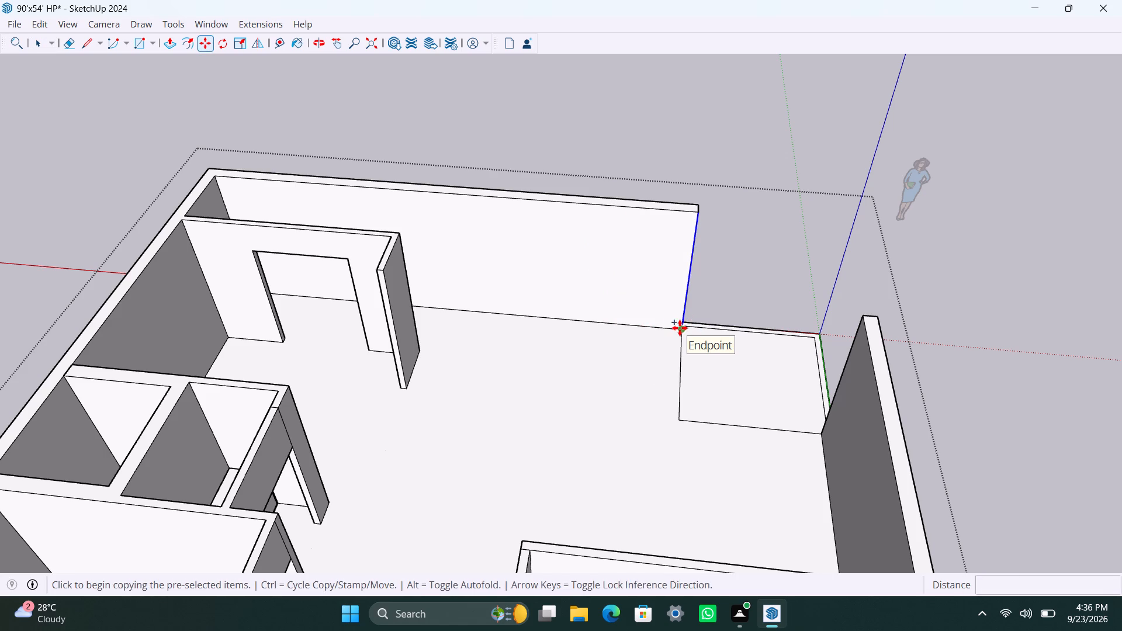
left_click(680, 327)
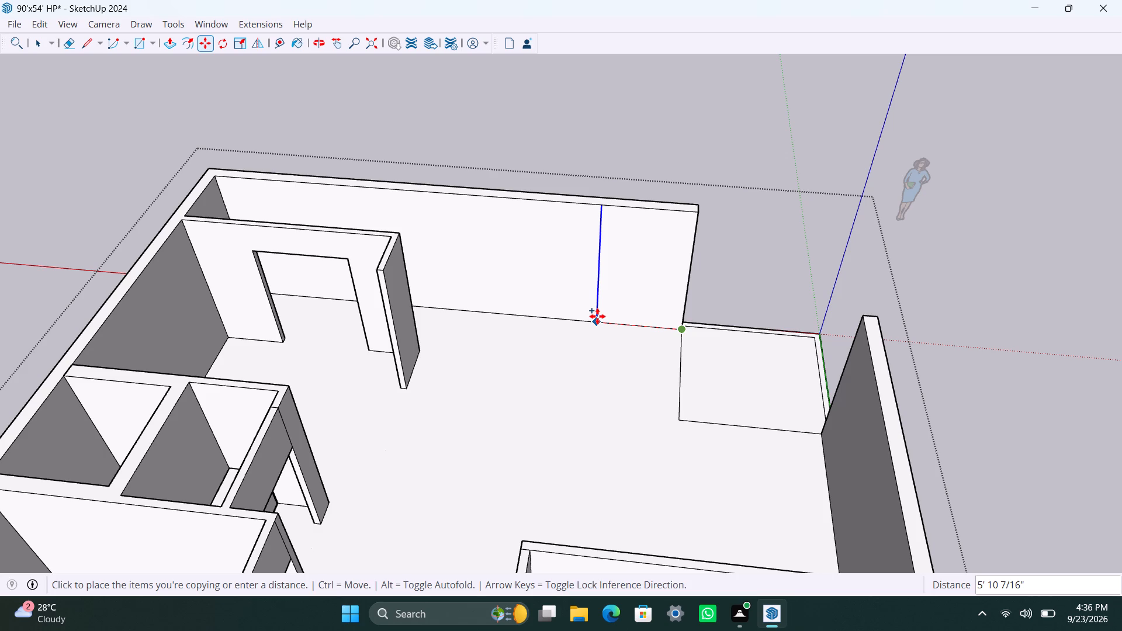
type("12")
key("apostrophe")
key("Return")
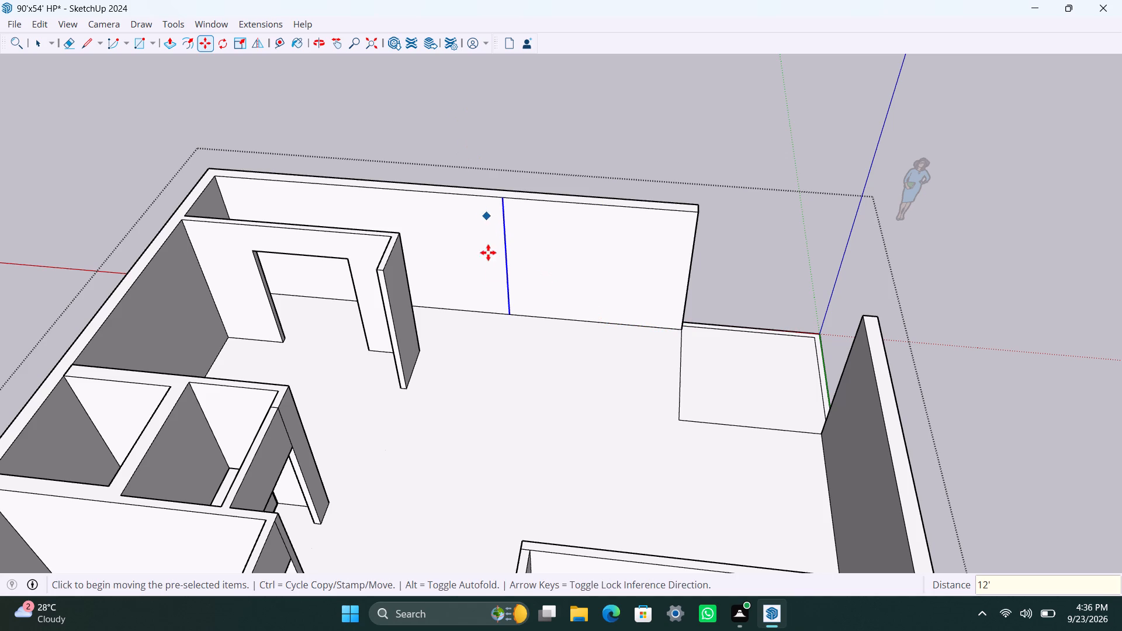
Copy the new vertical line 4.5" further along the wall to mark the partition's thickness.
left_click_drag(511, 309, 505, 308)
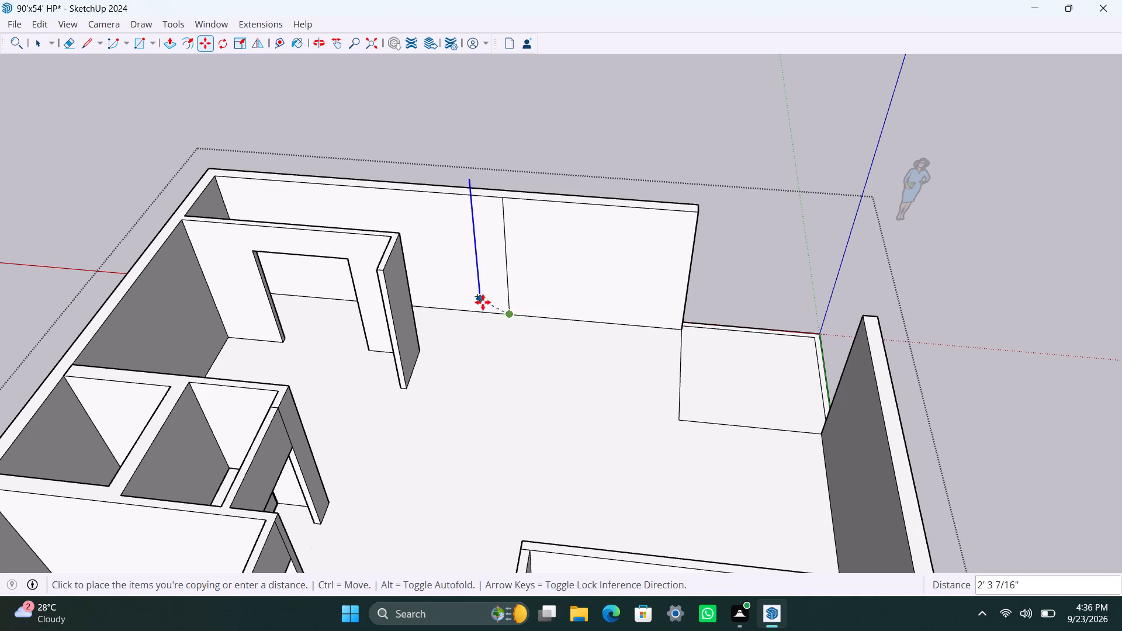
type("4,")
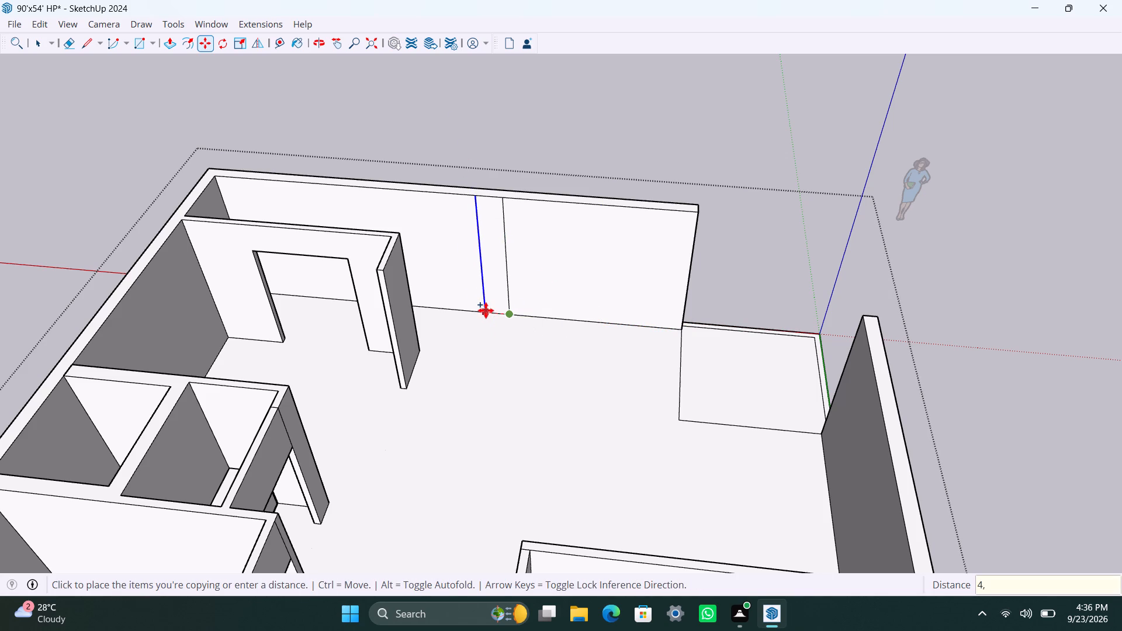
key("BackSpace")
type(".5\"")
key("Return")
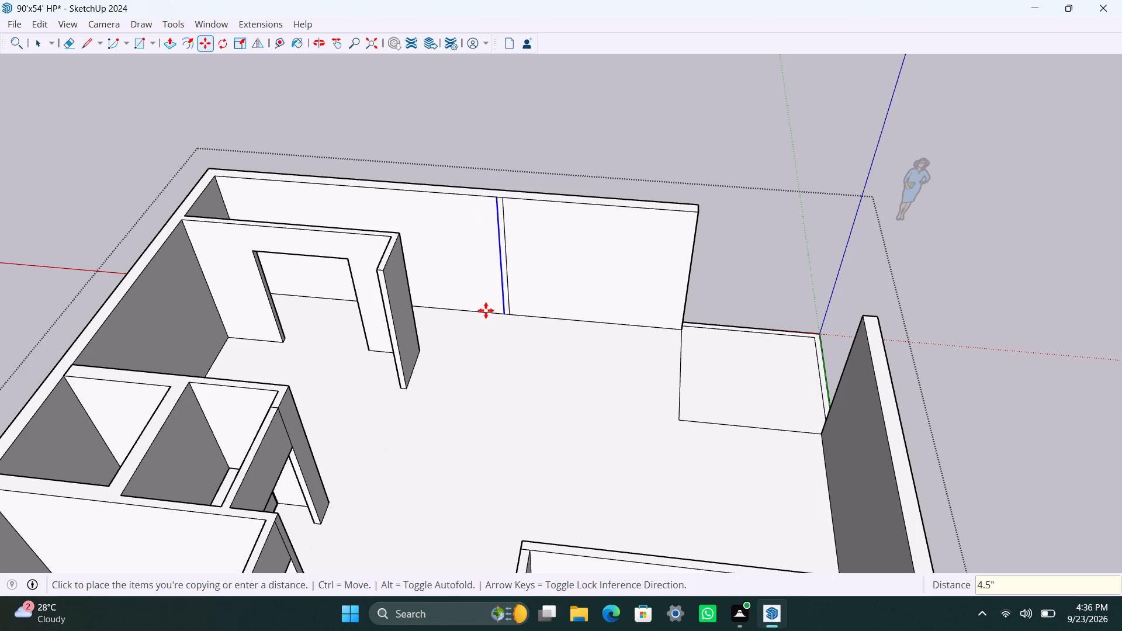
key("space")
Pull the 4.5" strip out 7'7.5" from the outer wall into the room to form a partition.
scroll(504, 303, "up", 6)
left_click(506, 298)
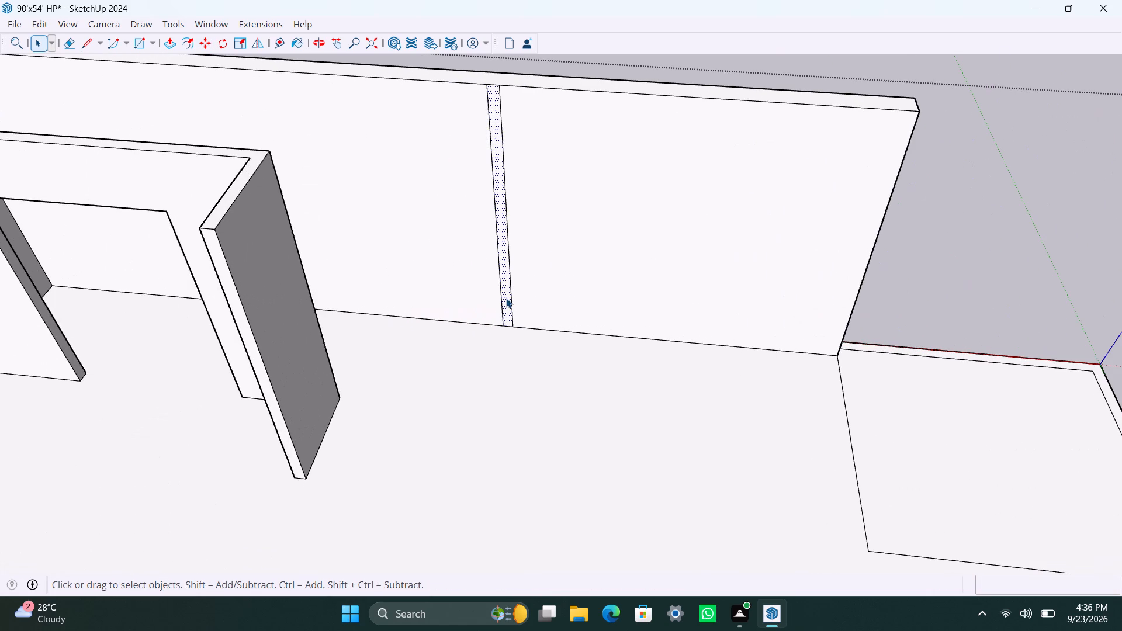
key("p")
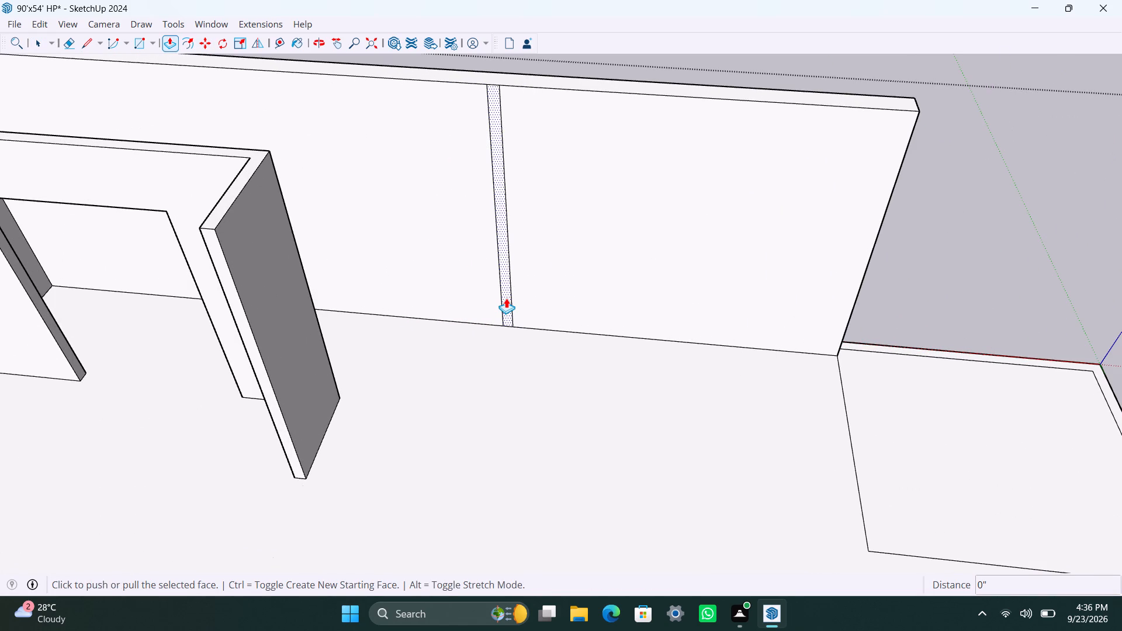
left_click(506, 298)
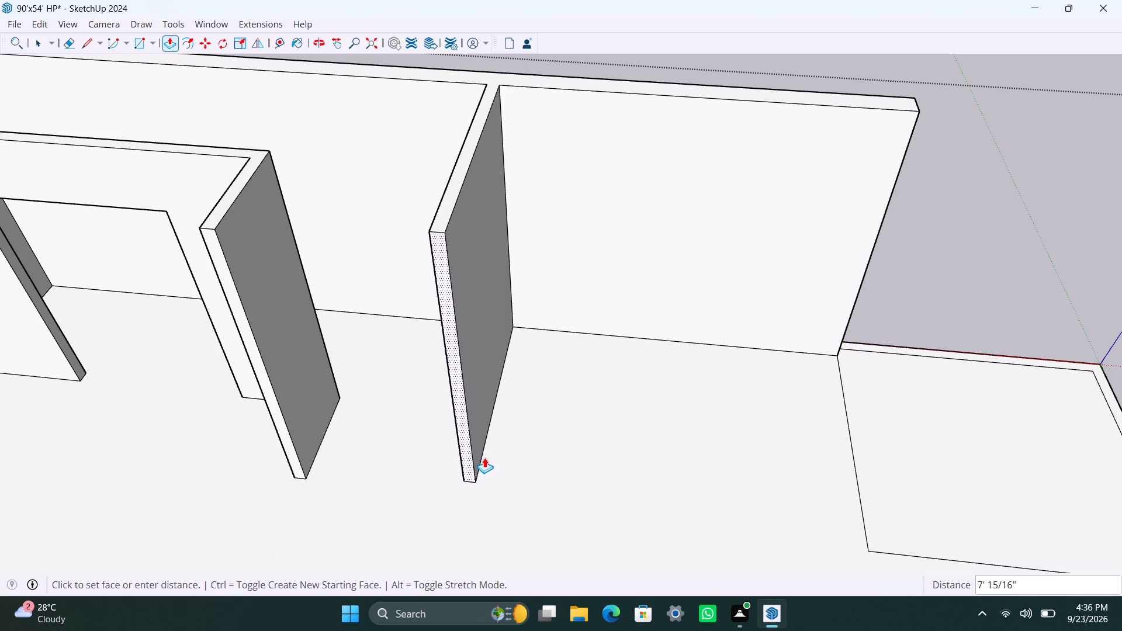
type("7'7.")
type("5\"")
key("Return")
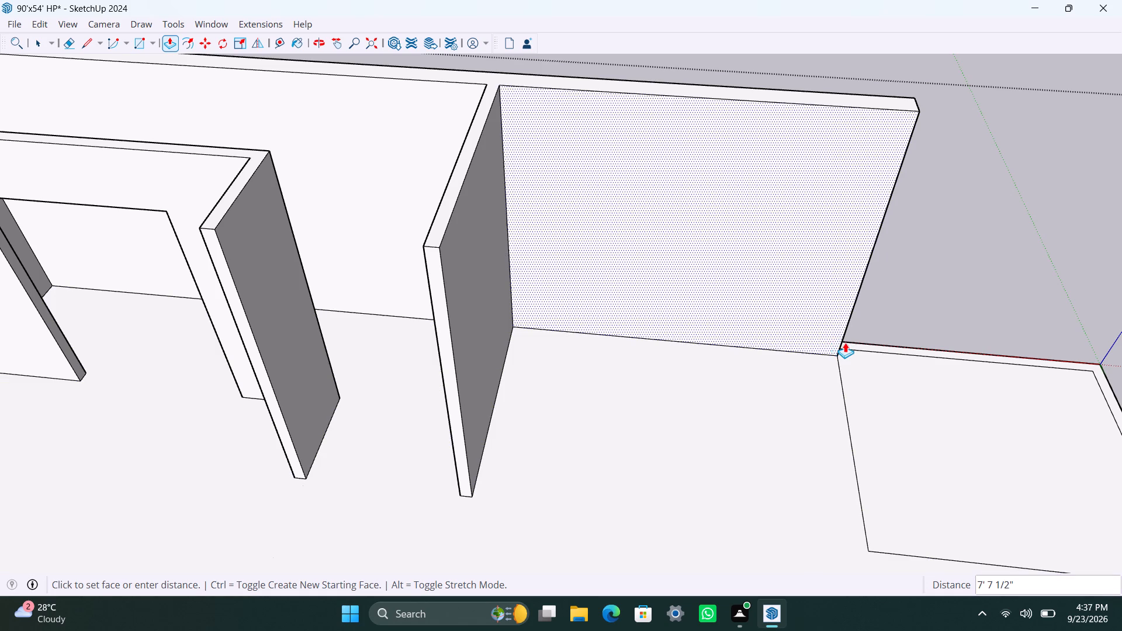
Copy the vertical edge at the outer wall's open end 4.5" inward along the wall's inner face.
key("space")
left_click(840, 348)
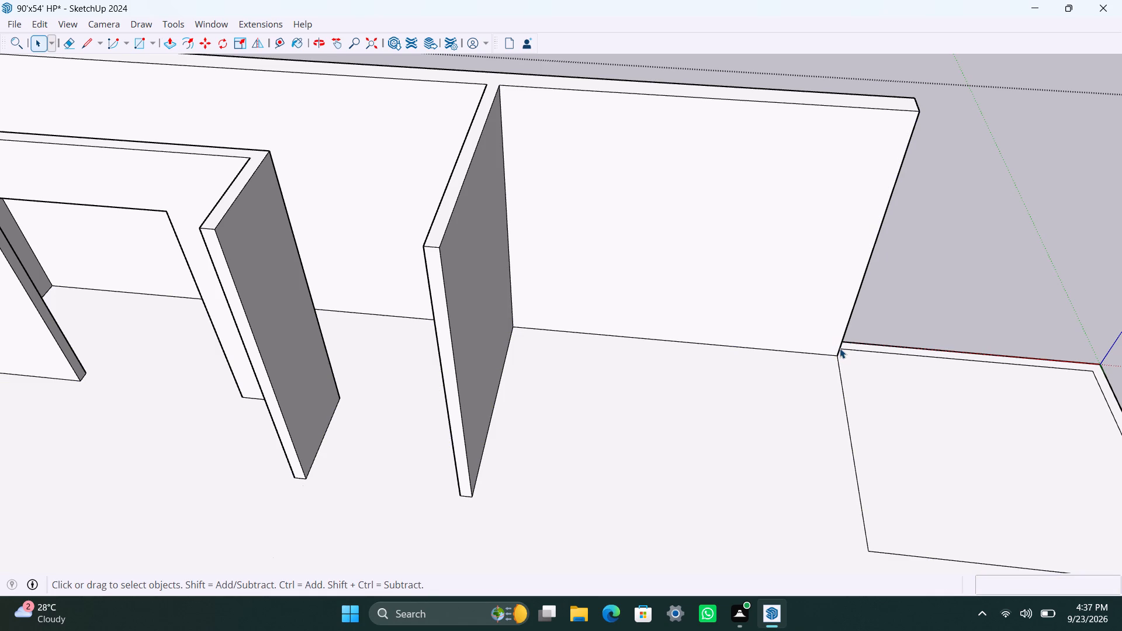
key("m")
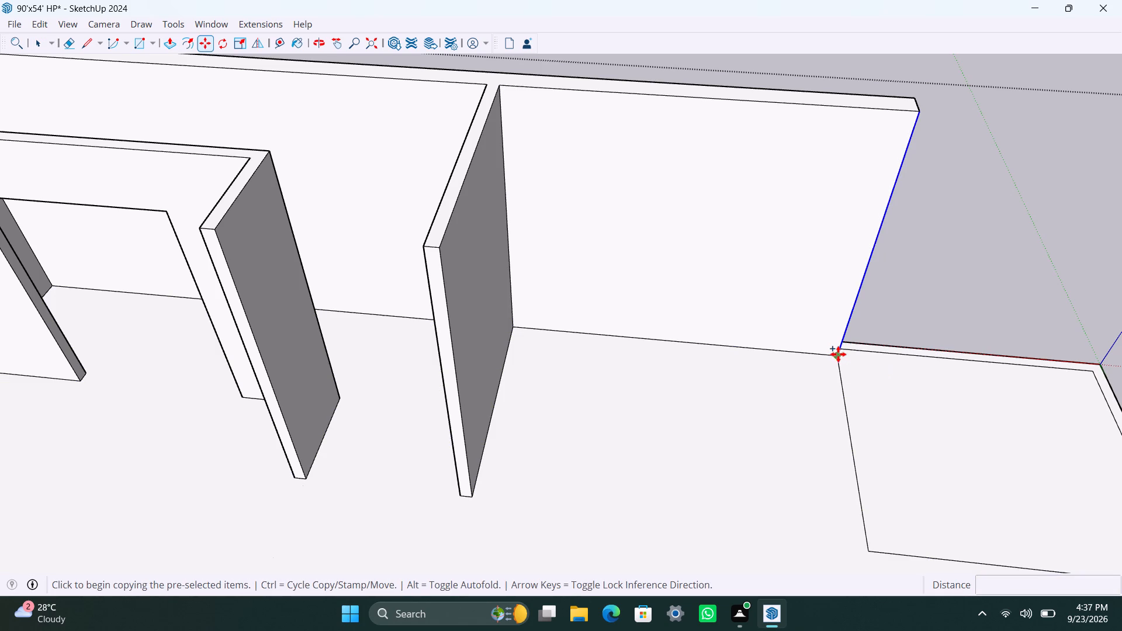
left_click(838, 354)
type("4.5\"")
key("Return")
key("space")
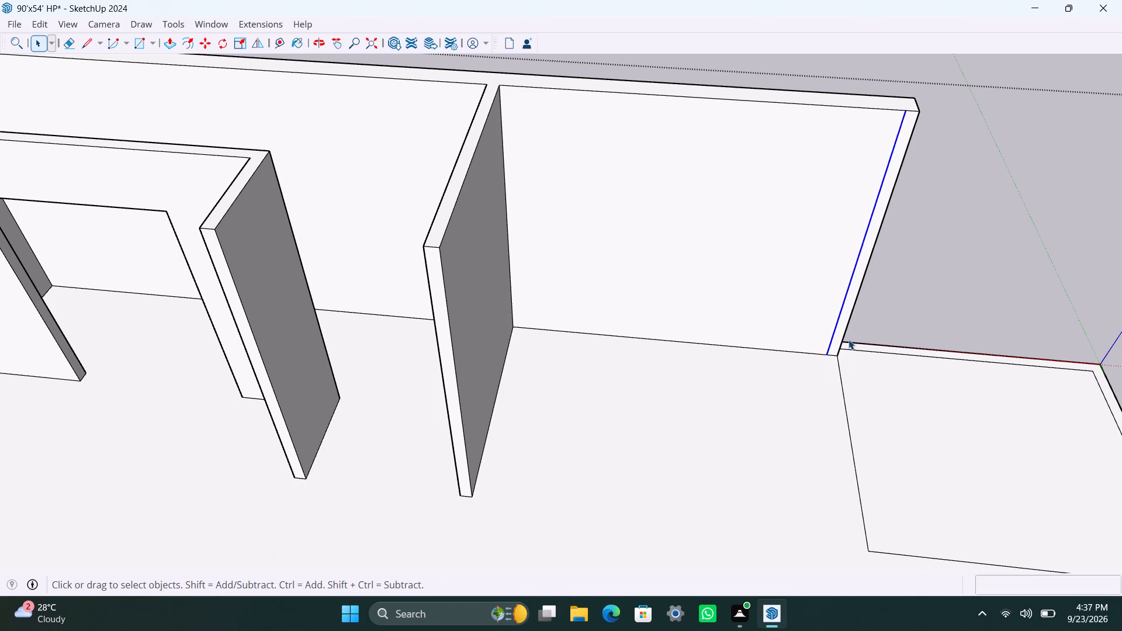
Pull the 4.5" strip at the outer wall's open end 7'7.5" into the room to form an end partition.
left_click(839, 326)
left_click(841, 331)
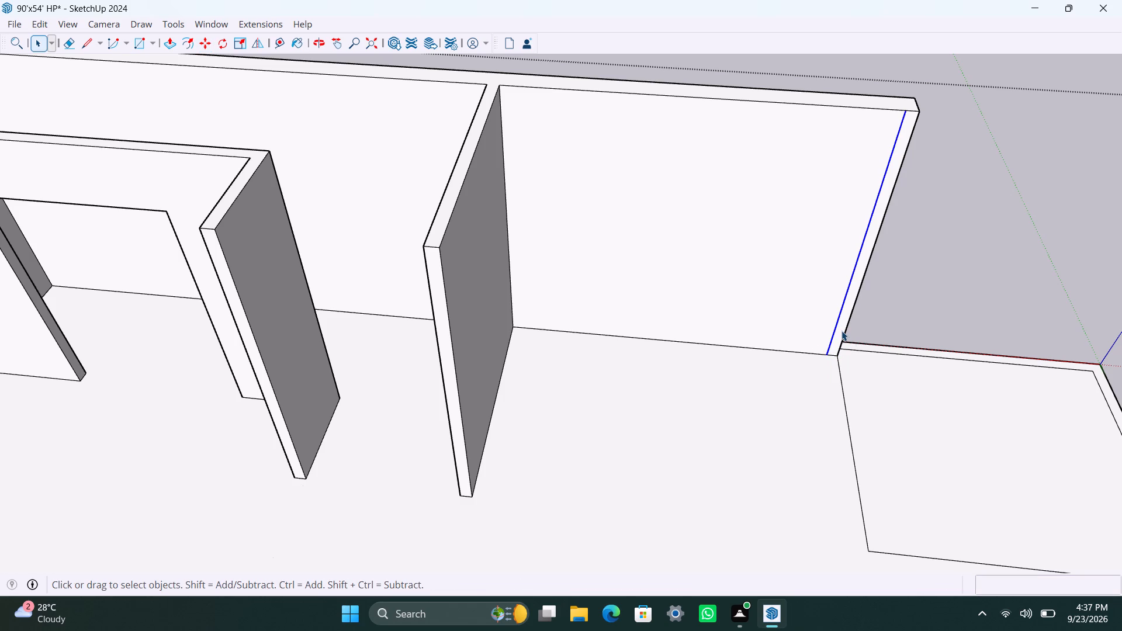
key("p")
left_click(841, 331)
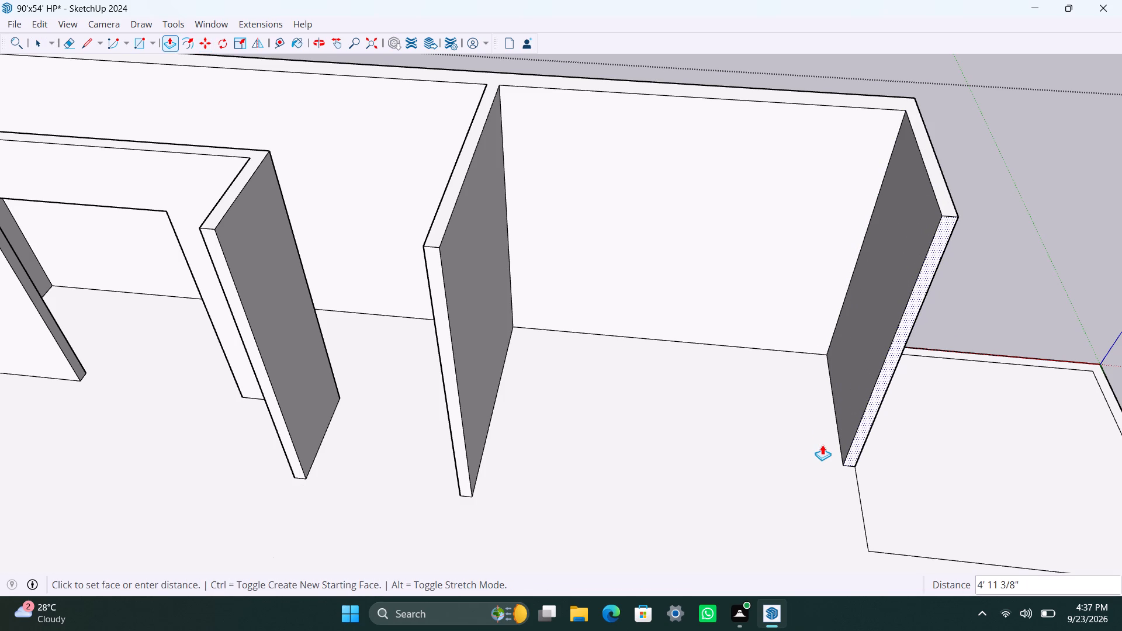
type("7'7.5\"")
key("Return")
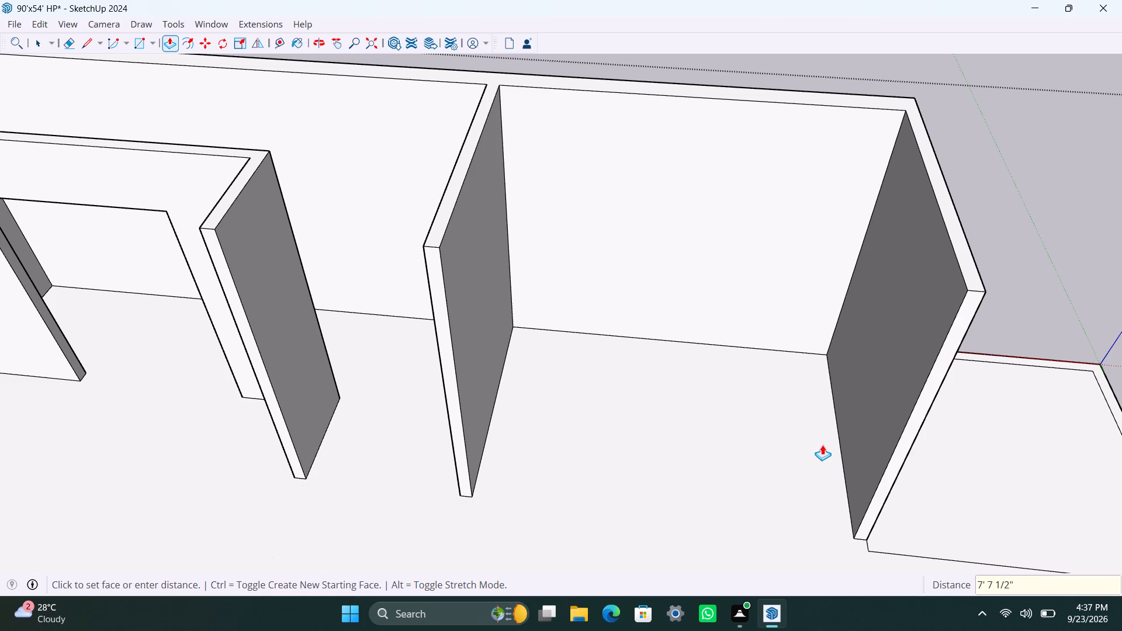
Extend the free end of the new end partition by another 4.5".
left_click(872, 502)
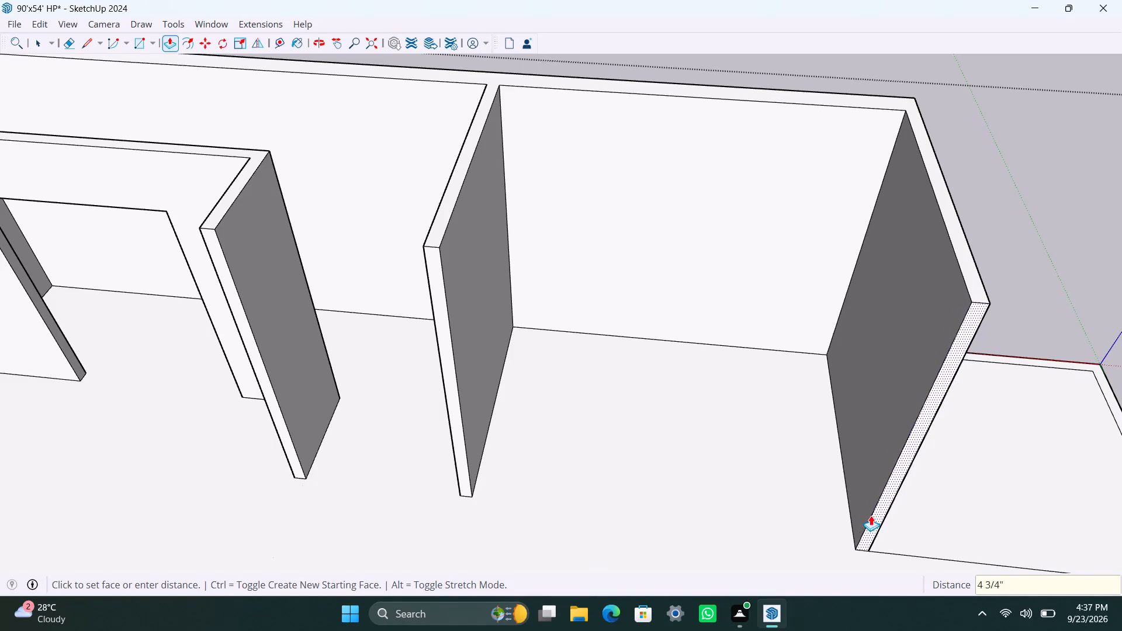
type("4.5\"")
key("Return")
Copy the vertical edge at the end partition's free end 4.5" back along its room-side face.
scroll(807, 541, "down", 2)
middle_click_drag(753, 523, 846, 536)
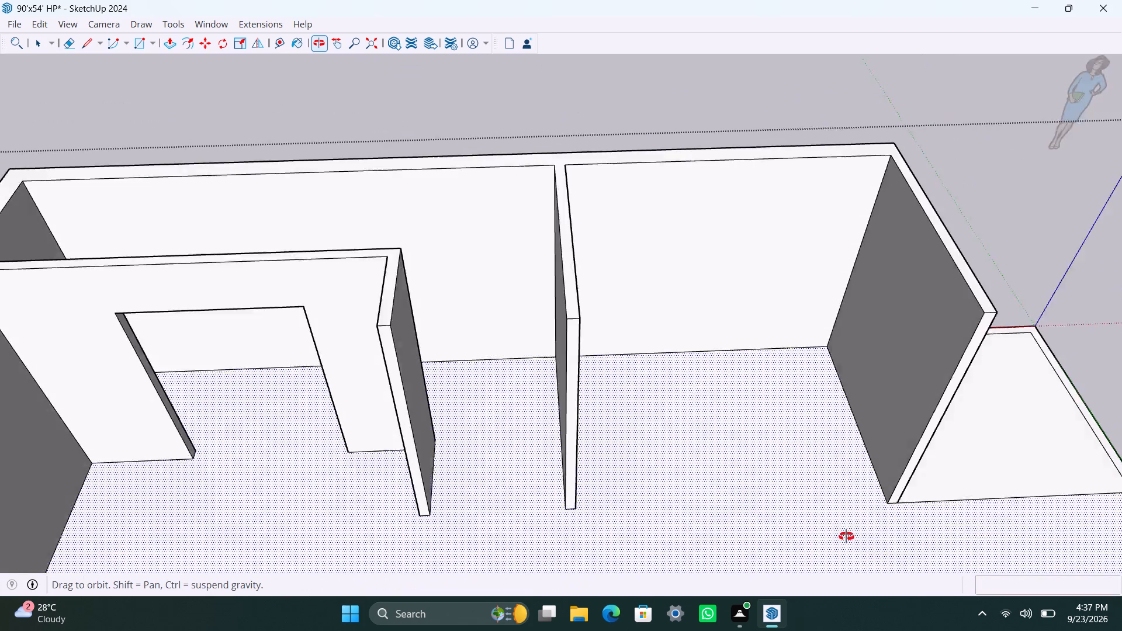
middle_click_drag(846, 536, 1004, 580)
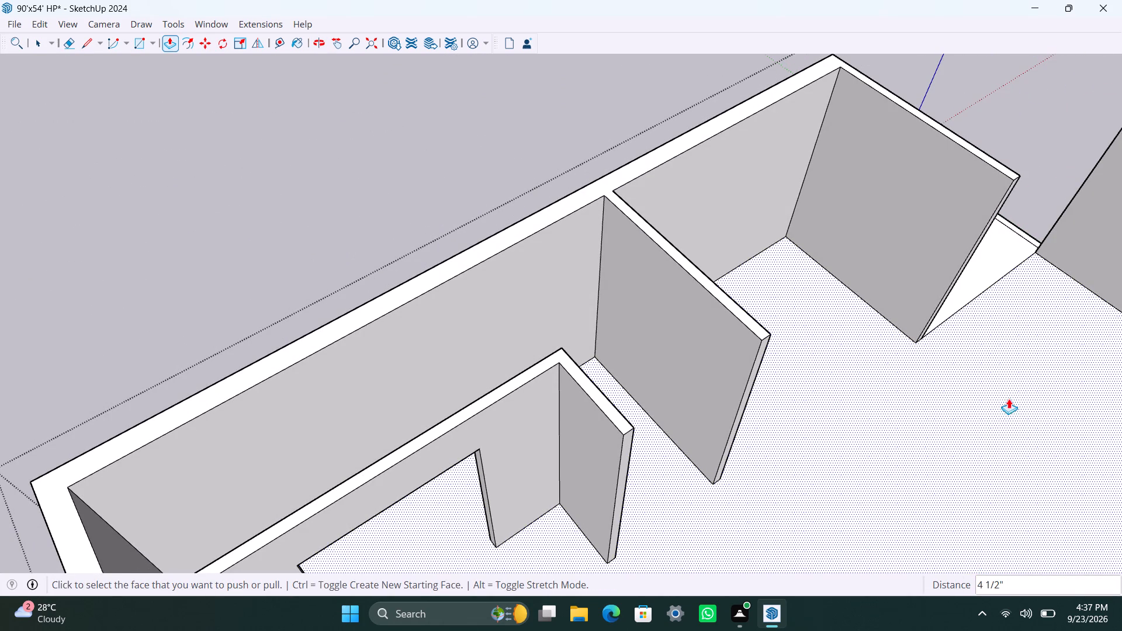
scroll(910, 358, "up", 3)
key("space")
scroll(920, 327, "up", 2)
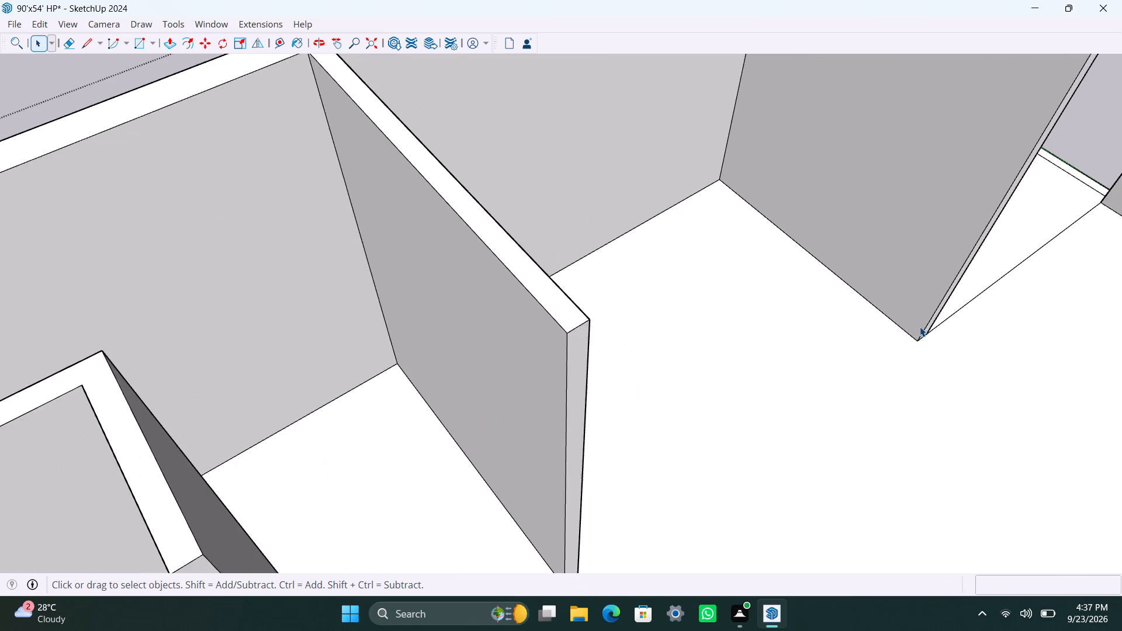
scroll(920, 327, "up", 5)
left_click(923, 332)
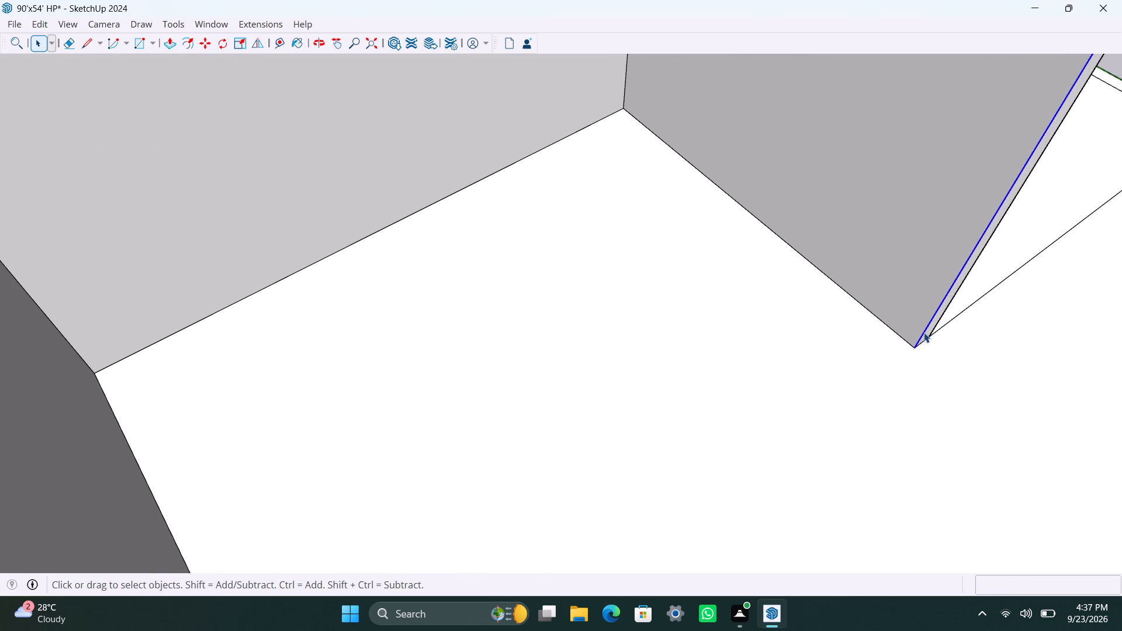
key("m")
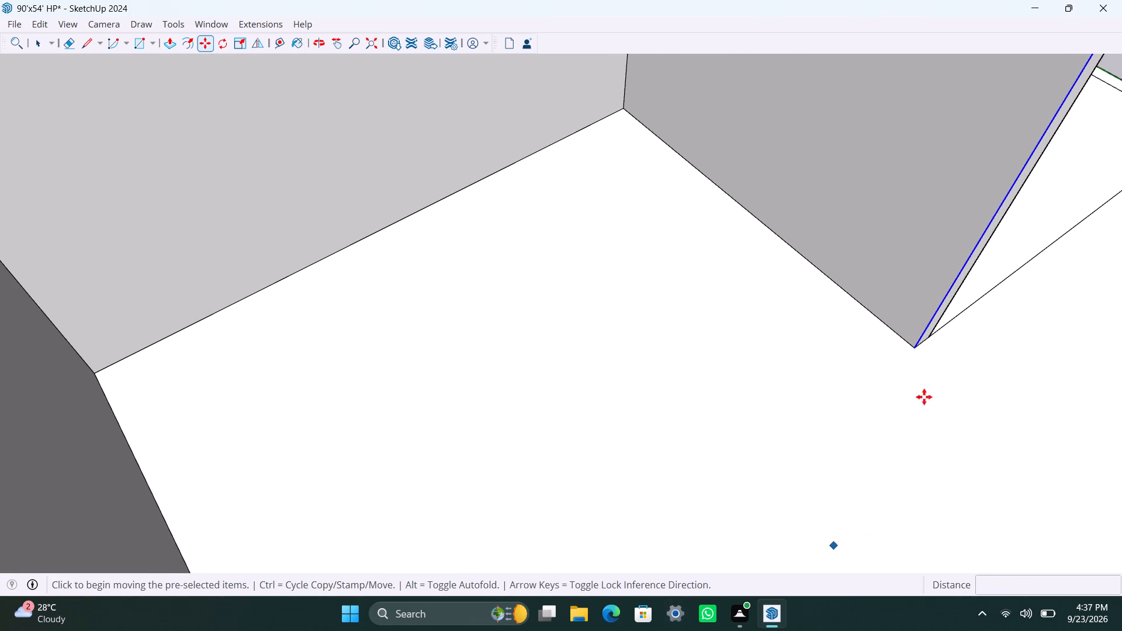
left_click(916, 341)
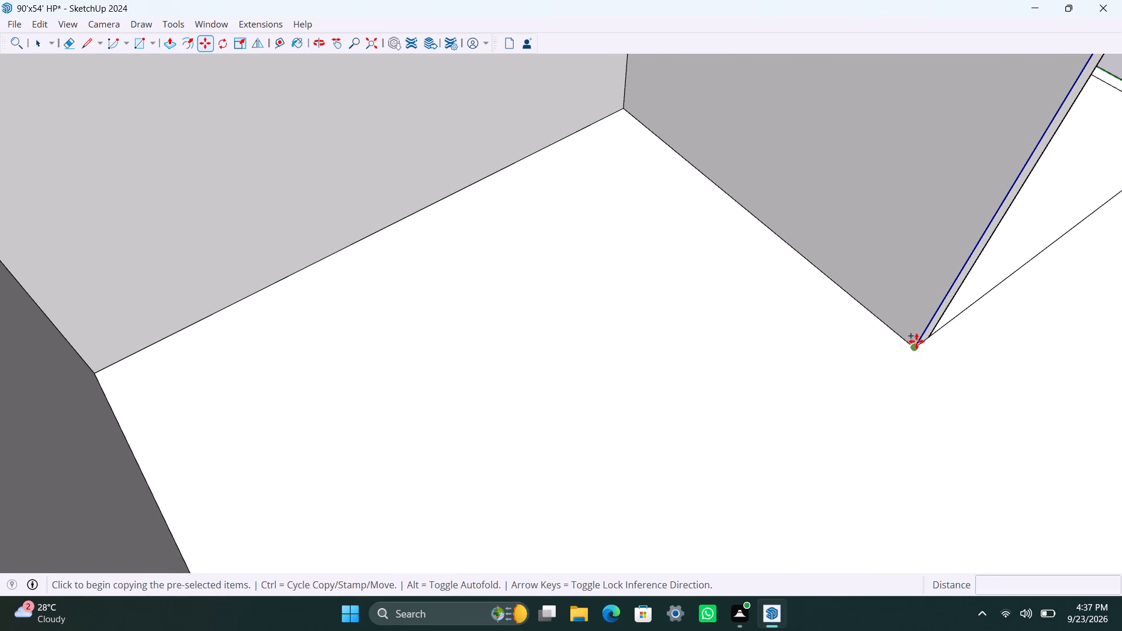
type("4.5\"")
key("Return")
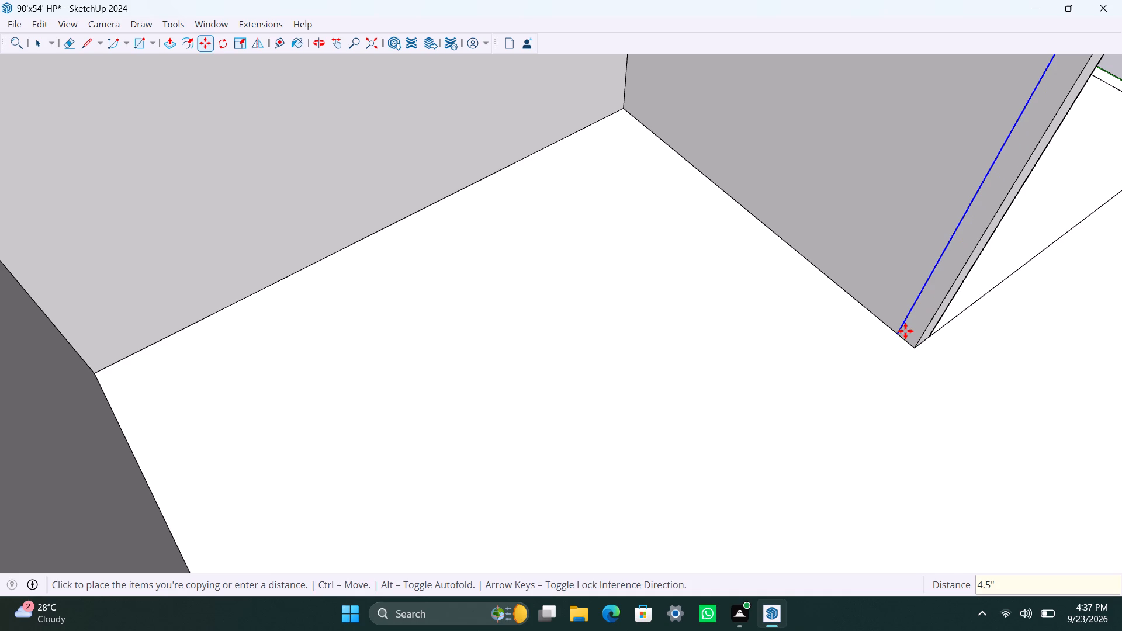
key("space")
Pull the new 4.5" strip on the end partition out 3' to form a return wall.
left_click(919, 322)
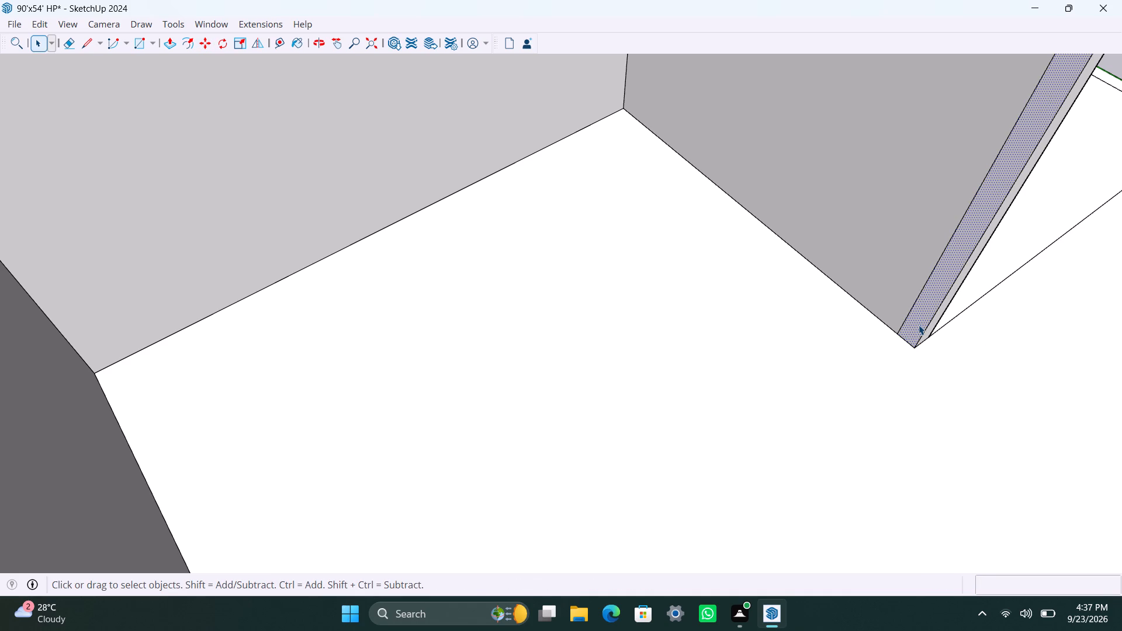
key("p")
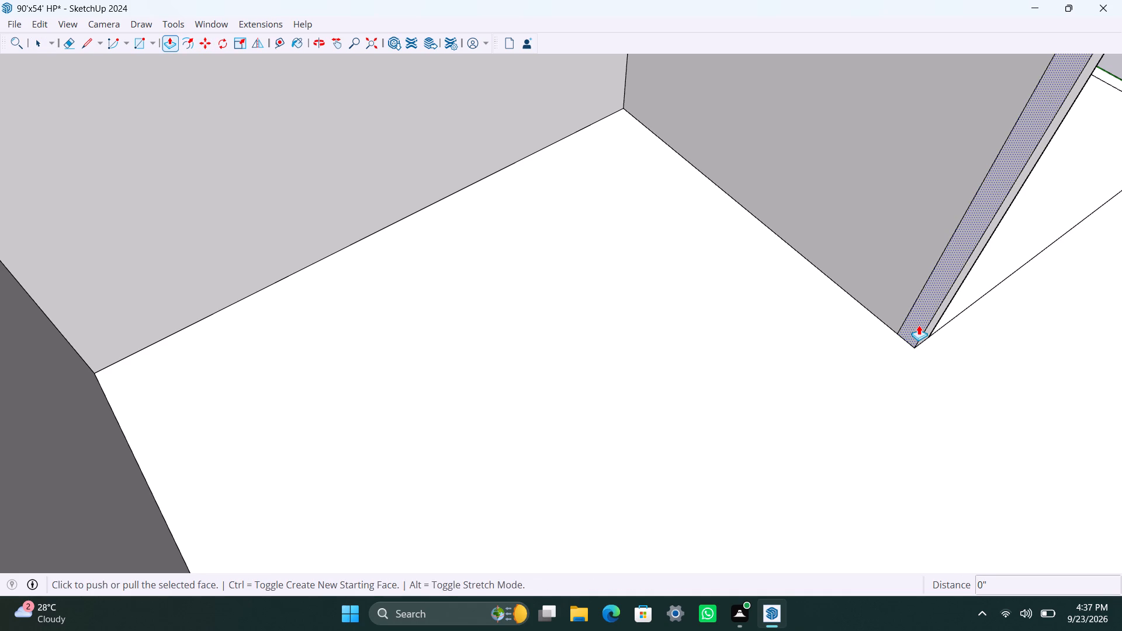
left_click(917, 331)
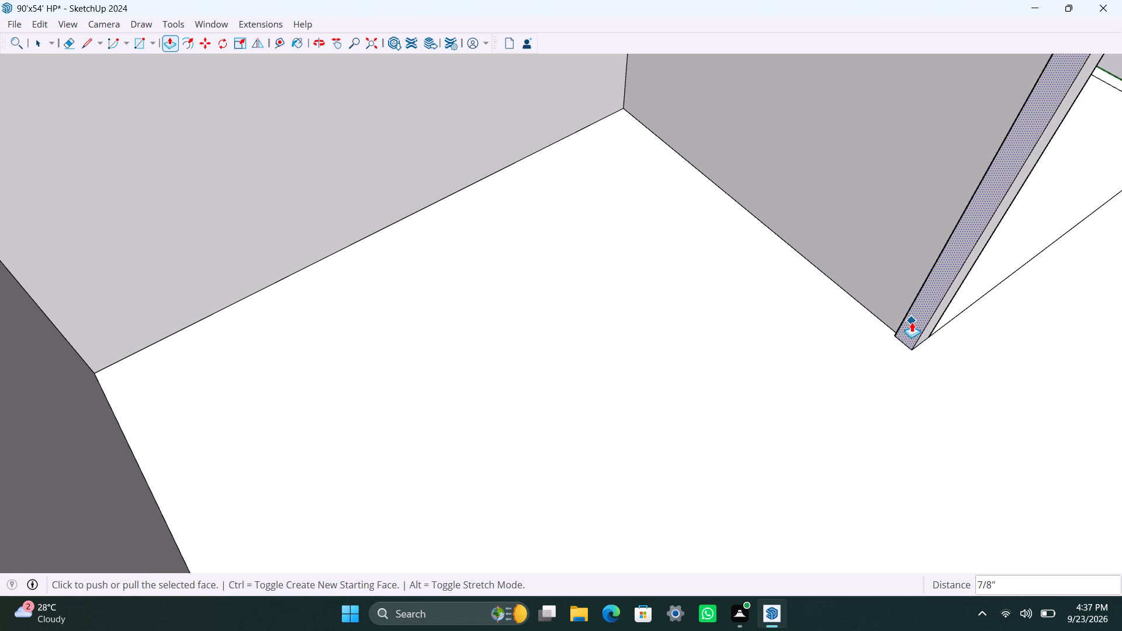
key("ctrl+z")
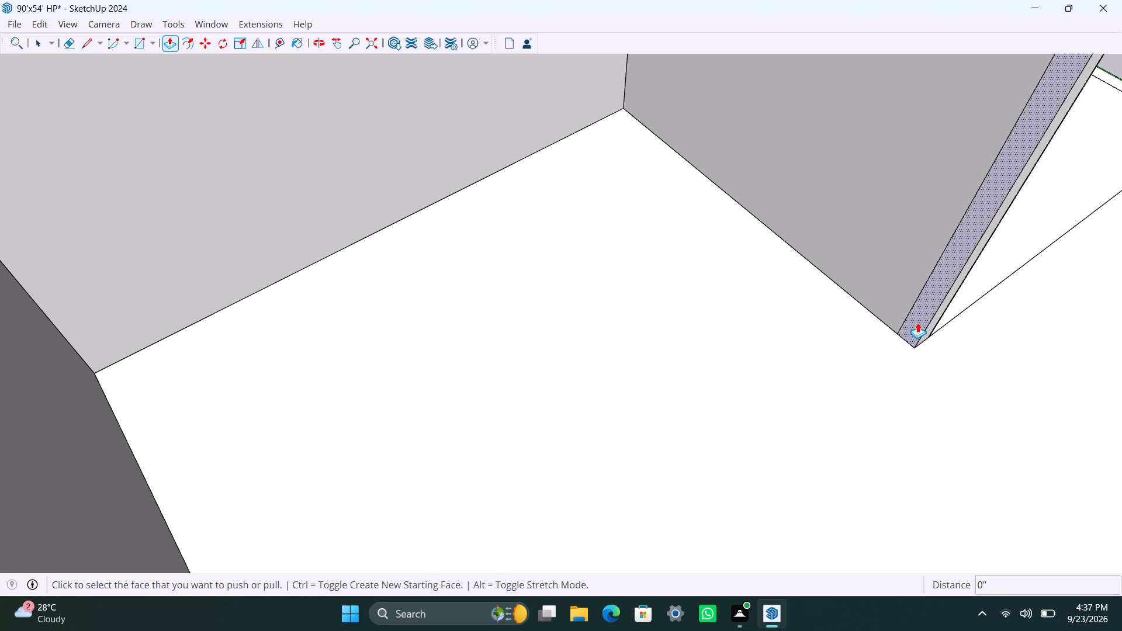
left_click(918, 323)
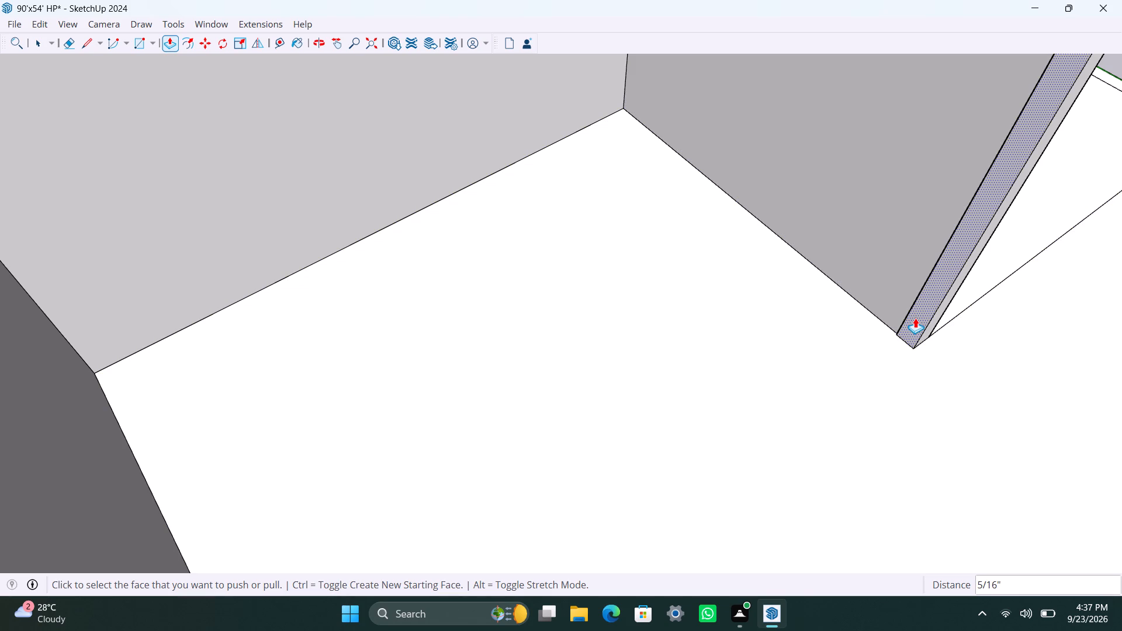
key("ctrl+z")
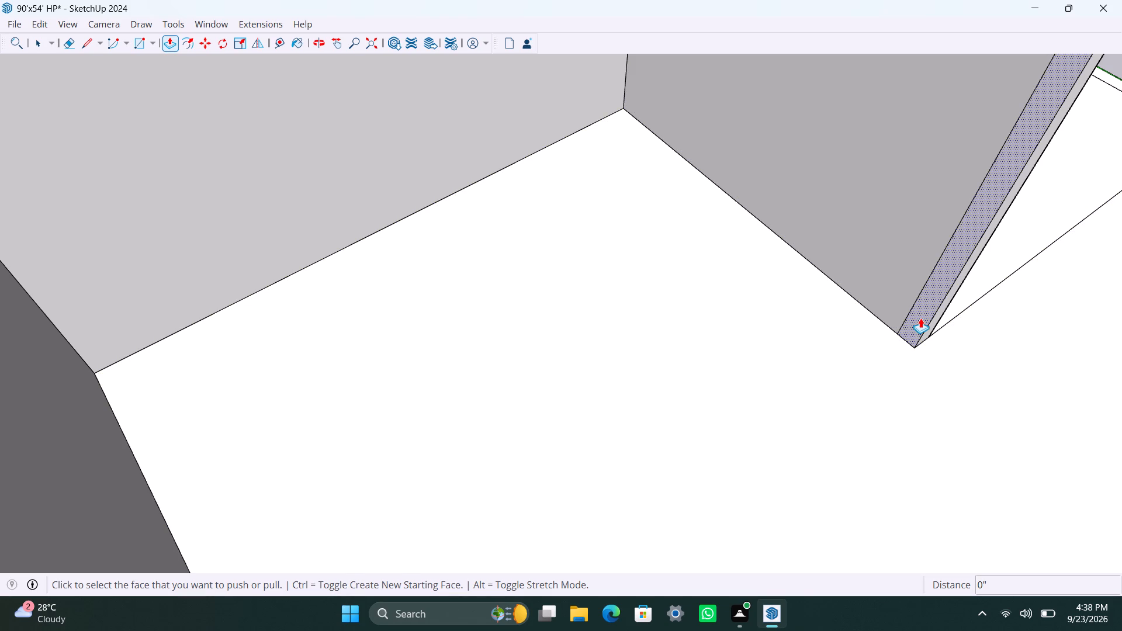
left_click_drag(921, 317, 876, 360)
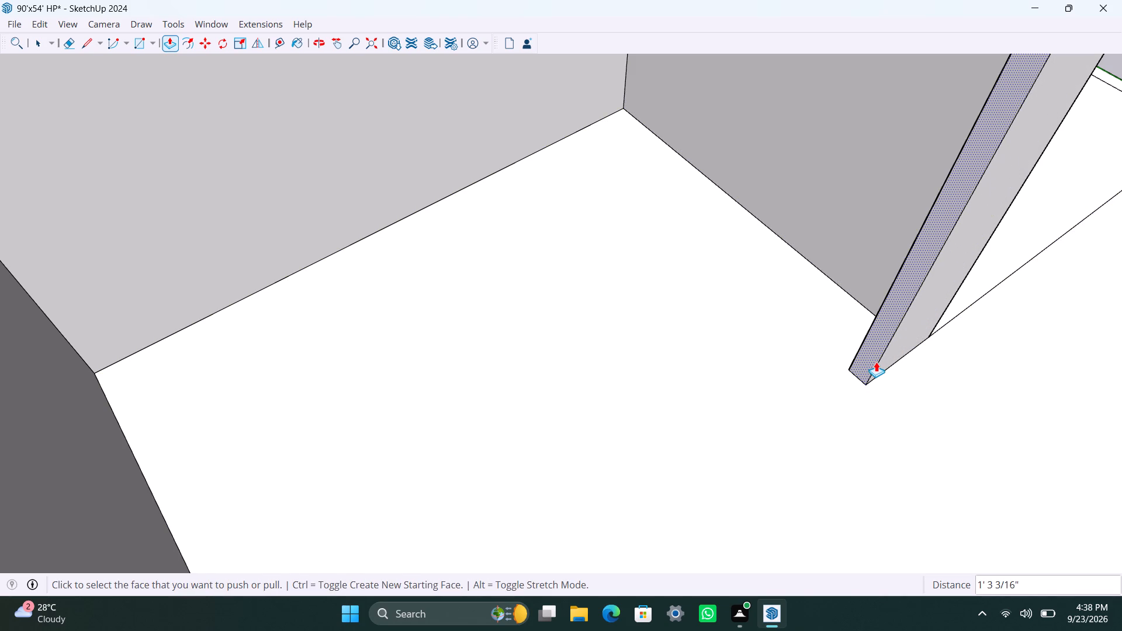
type("3'")
key("Return")
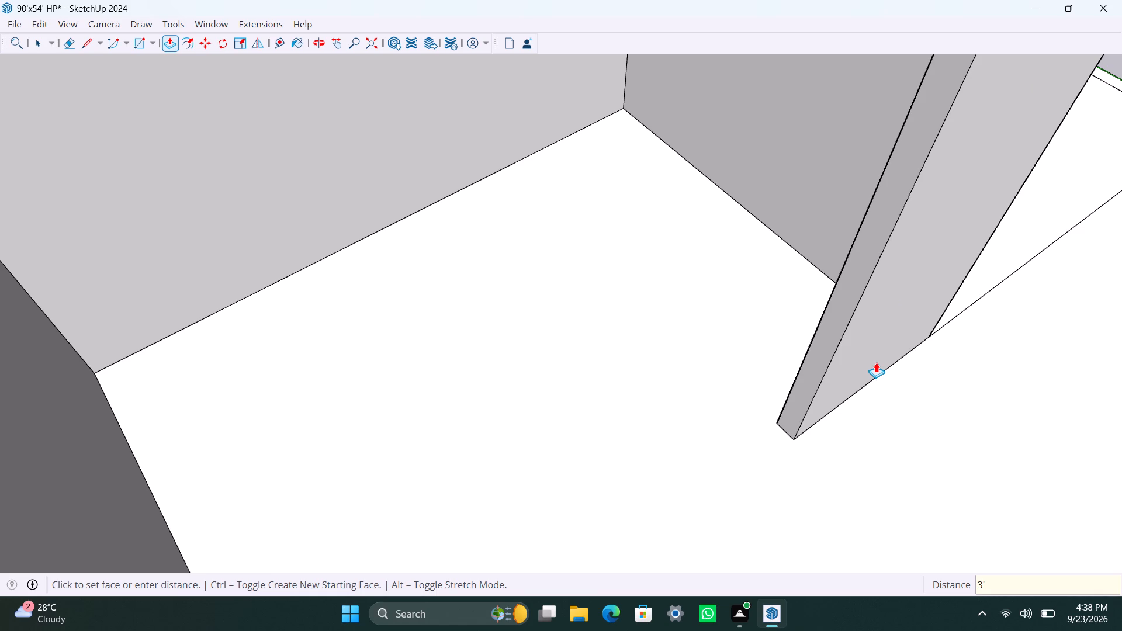
Extend the free end of the return wall by another 1'.
left_click(794, 393)
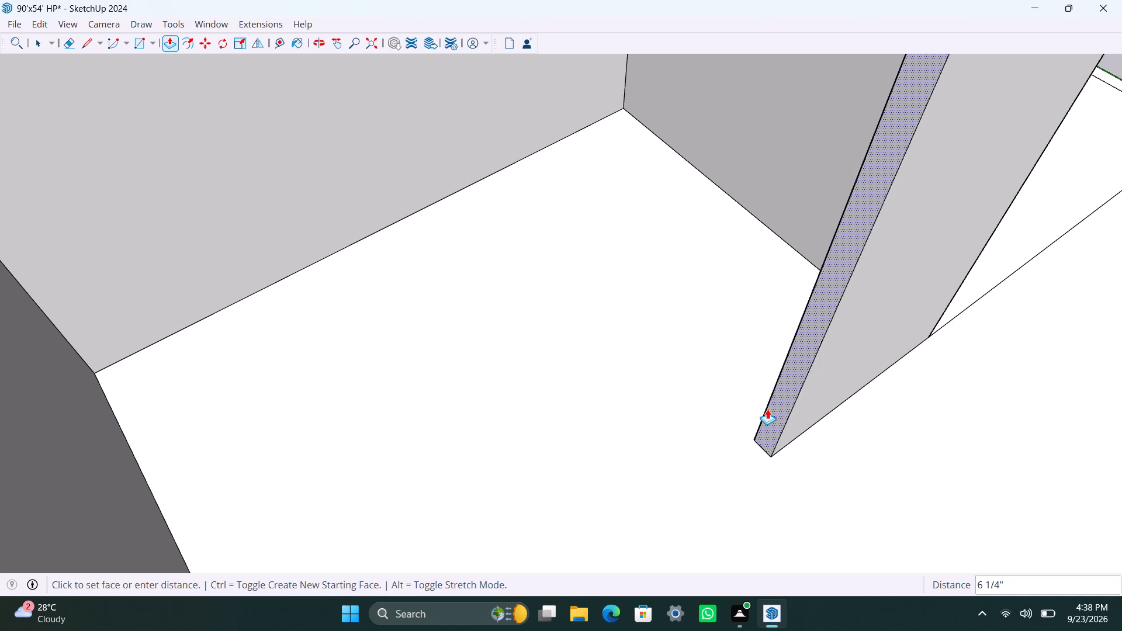
type("1'")
key("Return")
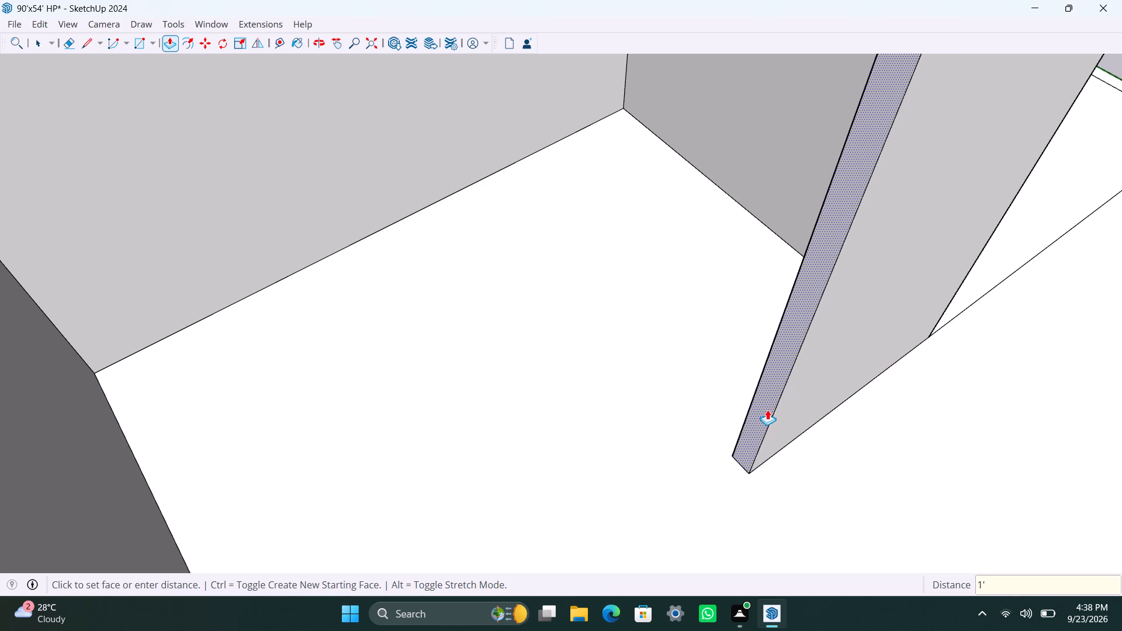
key("space")
Pull the return wall's outer face, beside the open floor area, outward 4.5".
scroll(770, 454, "down", 12)
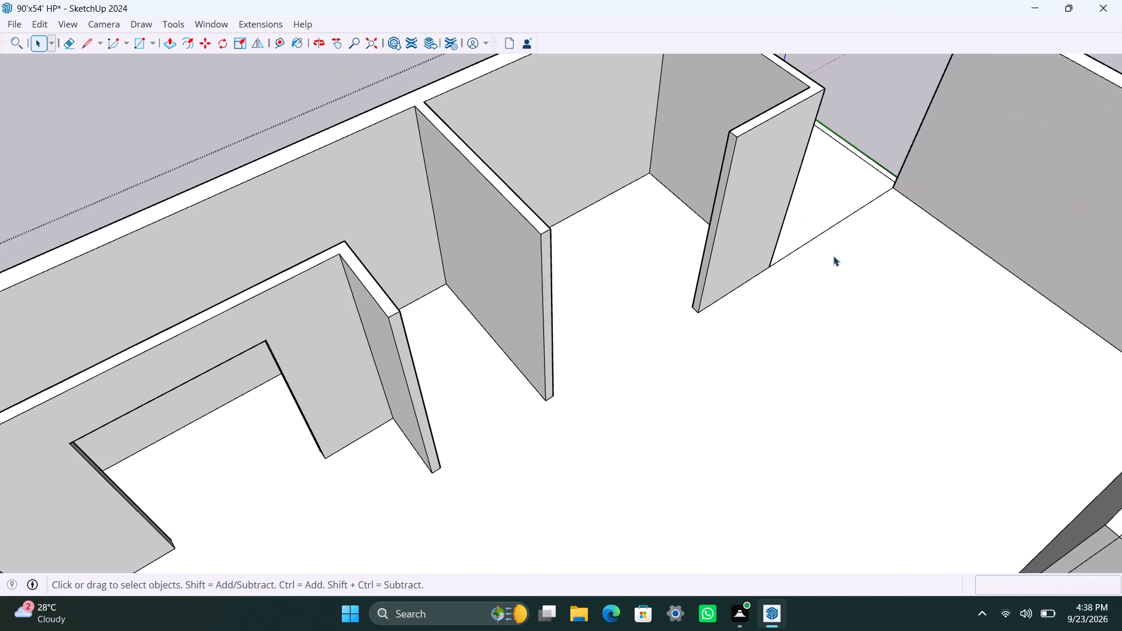
scroll(833, 256, "up", 1)
scroll(775, 276, "down", 3)
middle_click_drag(670, 304, 883, 412)
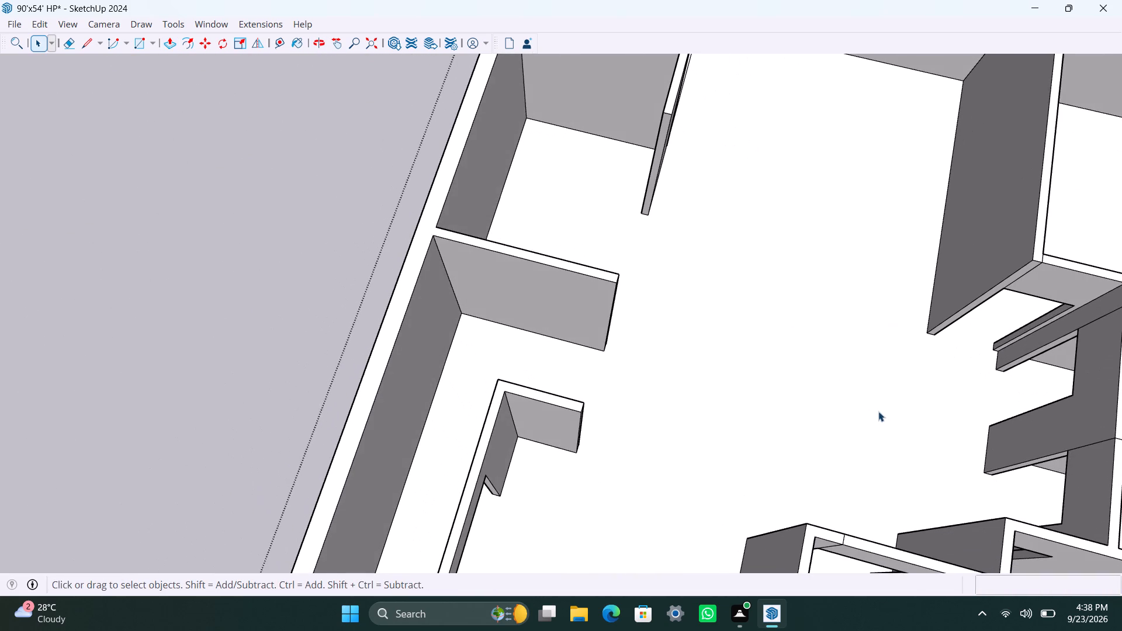
scroll(738, 183, "down", 3)
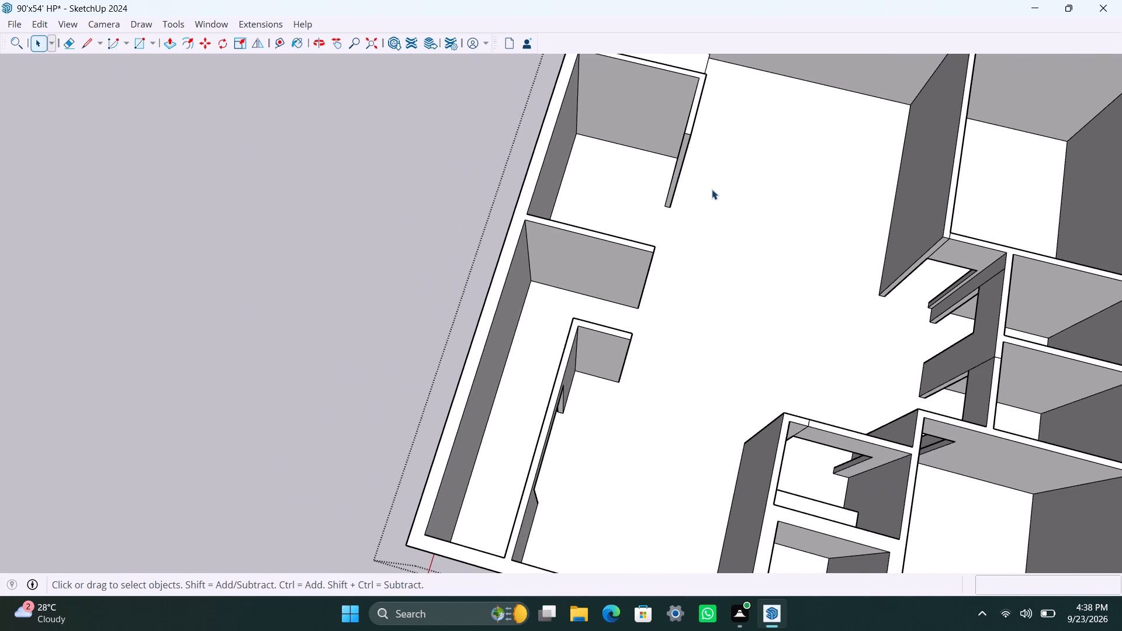
middle_click_drag(709, 193, 600, 408, "shift")
scroll(581, 374, "up", 7)
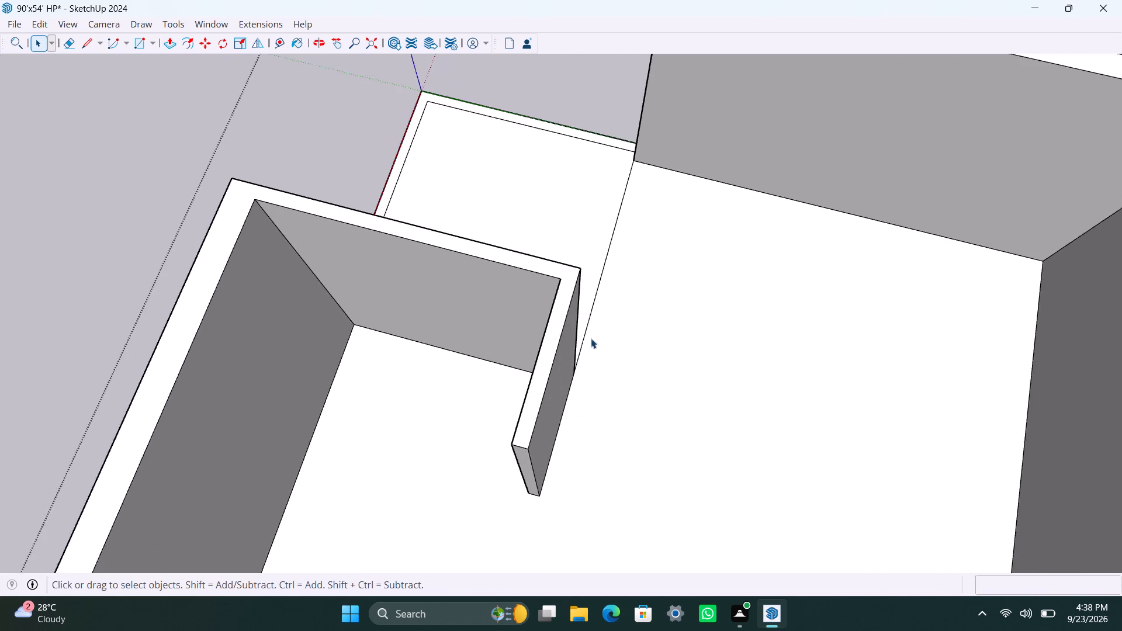
scroll(591, 338, "up", 3)
middle_click_drag(624, 370, 243, 359)
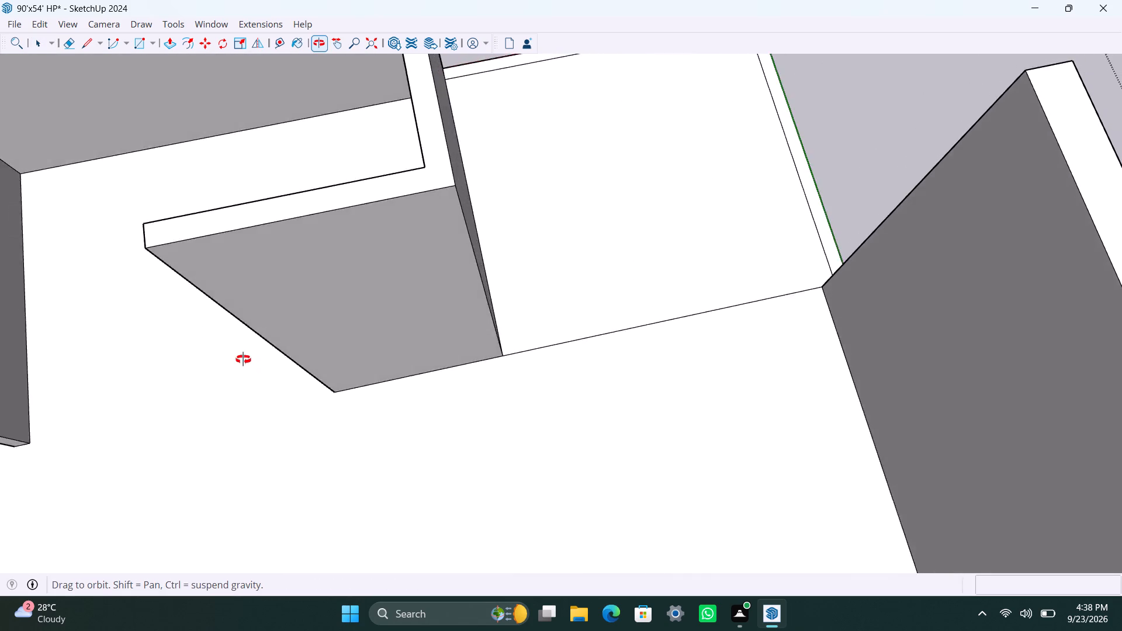
middle_click_drag(243, 359, 172, 309)
scroll(473, 324, "up", 2)
left_click(451, 299)
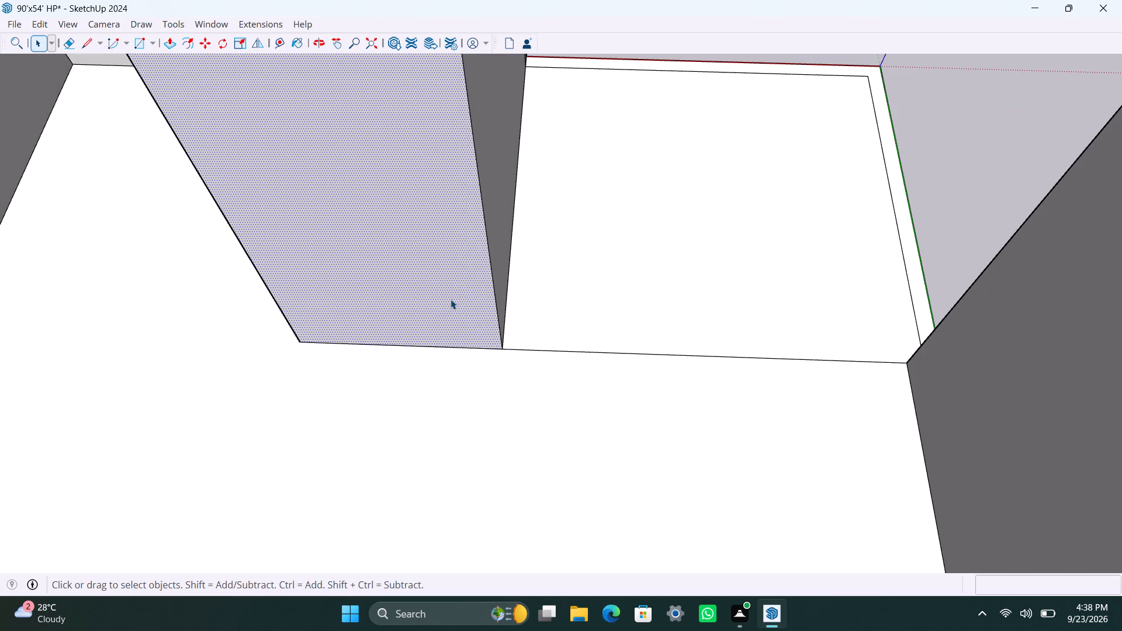
key("p")
left_click(451, 299)
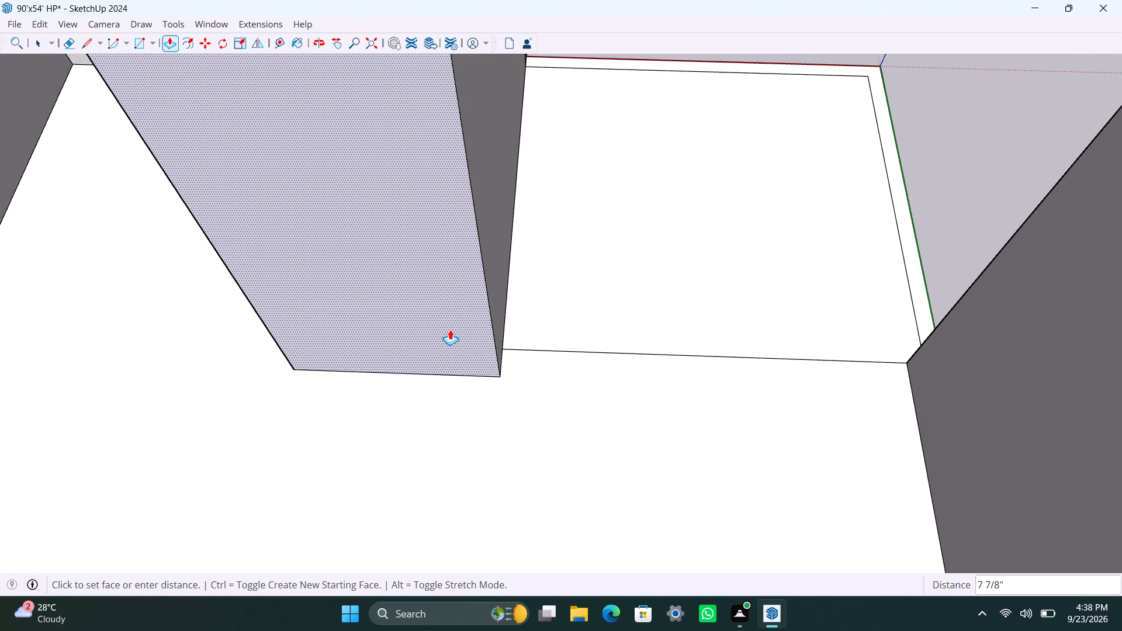
type("4.5\"")
key("Return")
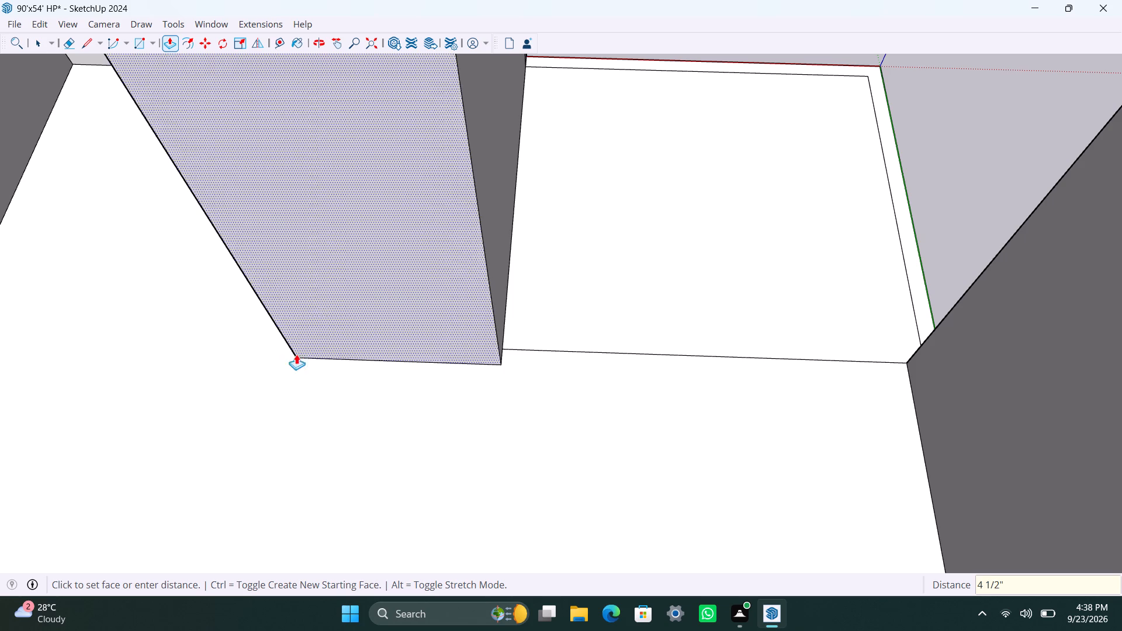
Push the return wall's inner face, on the small room's side, 4.5" toward the open floor area to thin it.
scroll(316, 302, "down", 9)
middle_click_drag(314, 310, 887, 363)
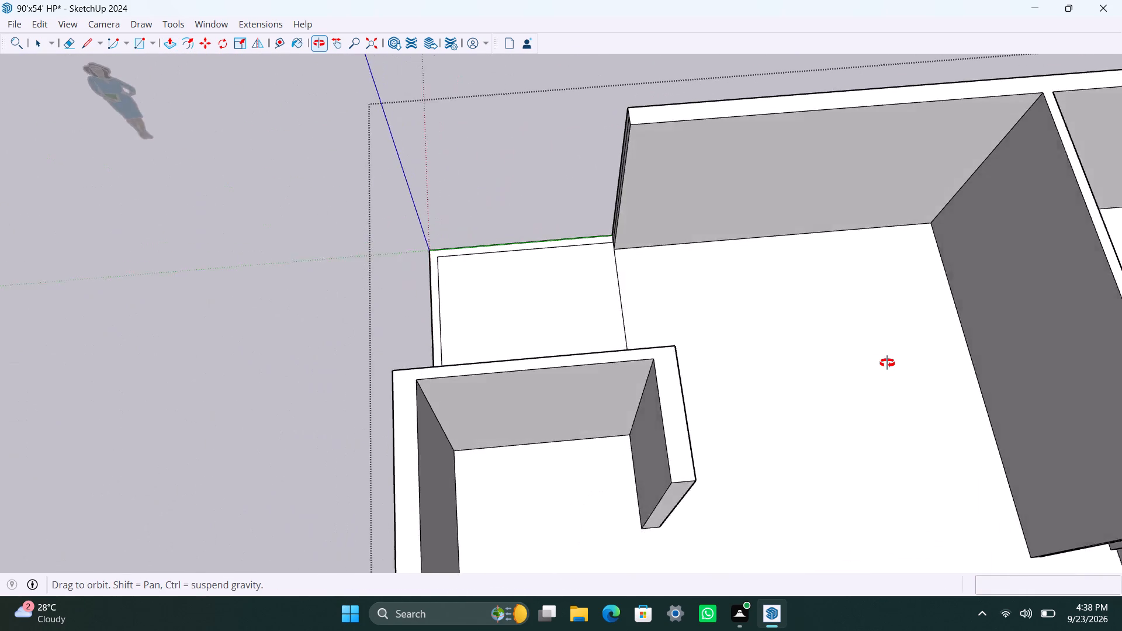
middle_click_drag(887, 363, 895, 372)
scroll(664, 491, "up", 3)
left_click(662, 472)
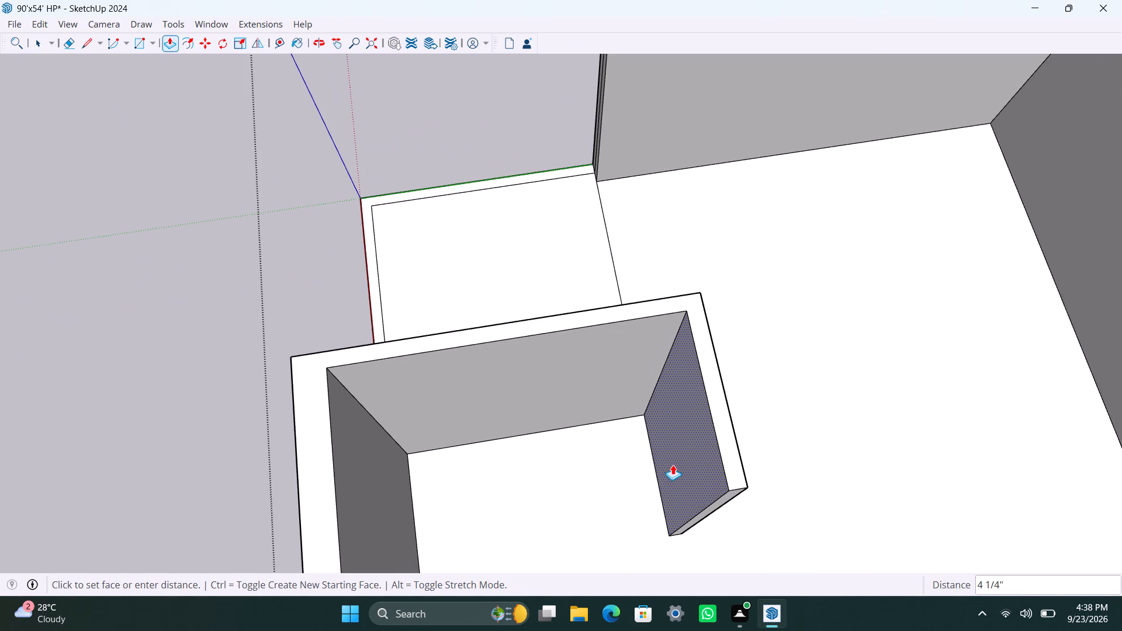
type("4.5\"")
key("Return")
key("space")
Copy the vertical corner edge of the end partition 4.5" along its face toward the corner slab.
scroll(744, 345, "down", 4)
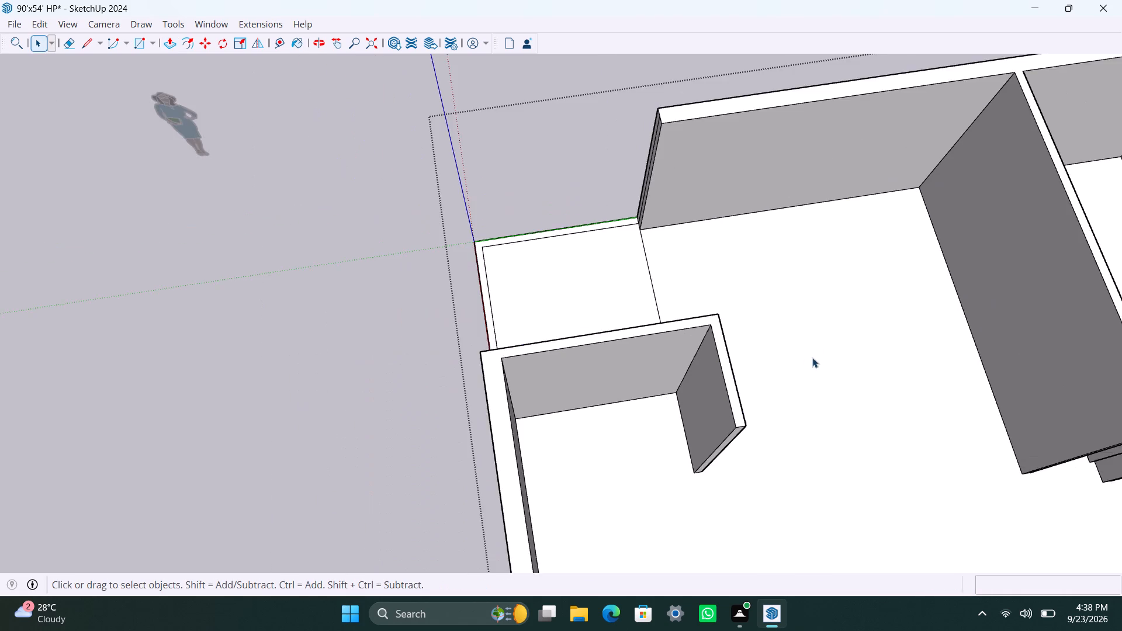
middle_click_drag(812, 357, 74, 335)
scroll(432, 427, "up", 2)
middle_click_drag(459, 393, 306, 370)
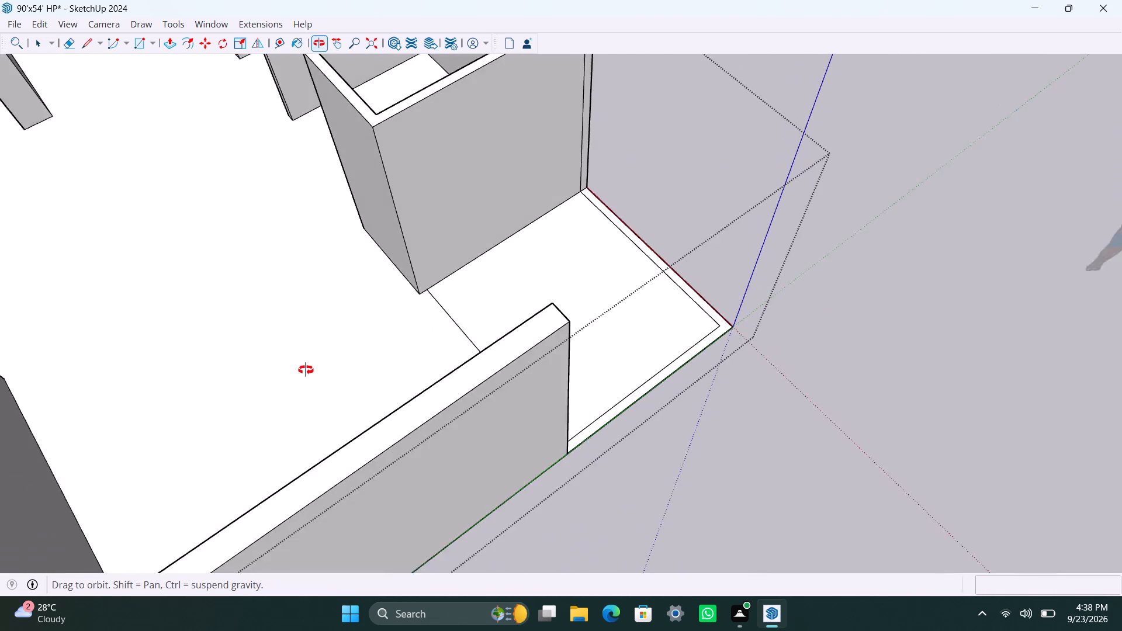
middle_click_drag(306, 370, 306, 367)
scroll(403, 291, "up", 4)
left_click(419, 261)
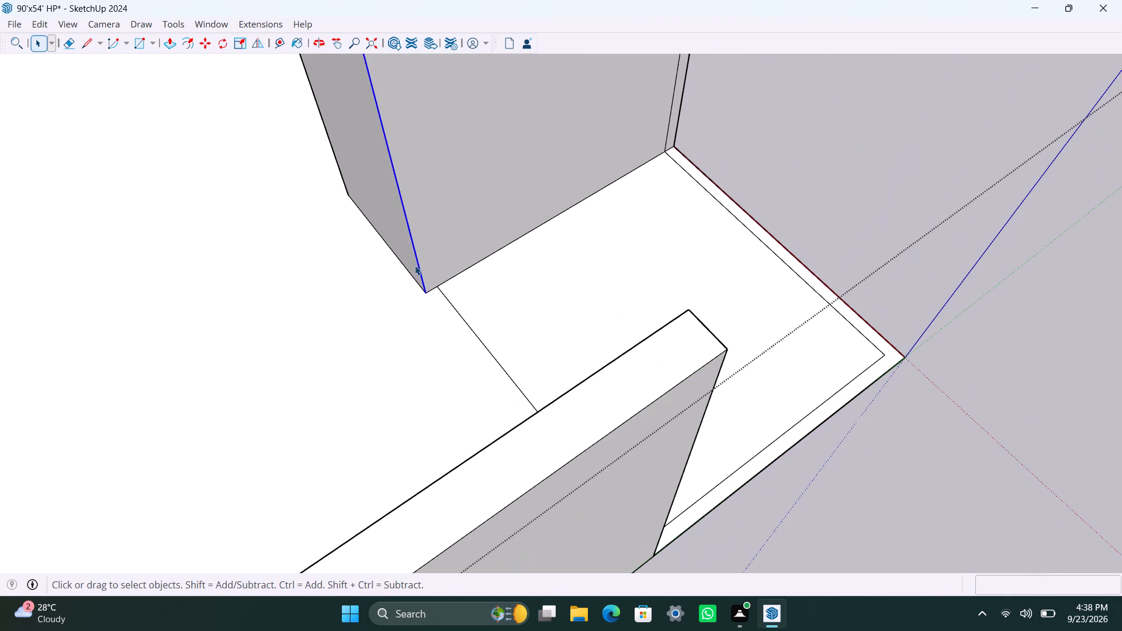
key("m")
left_click(422, 292)
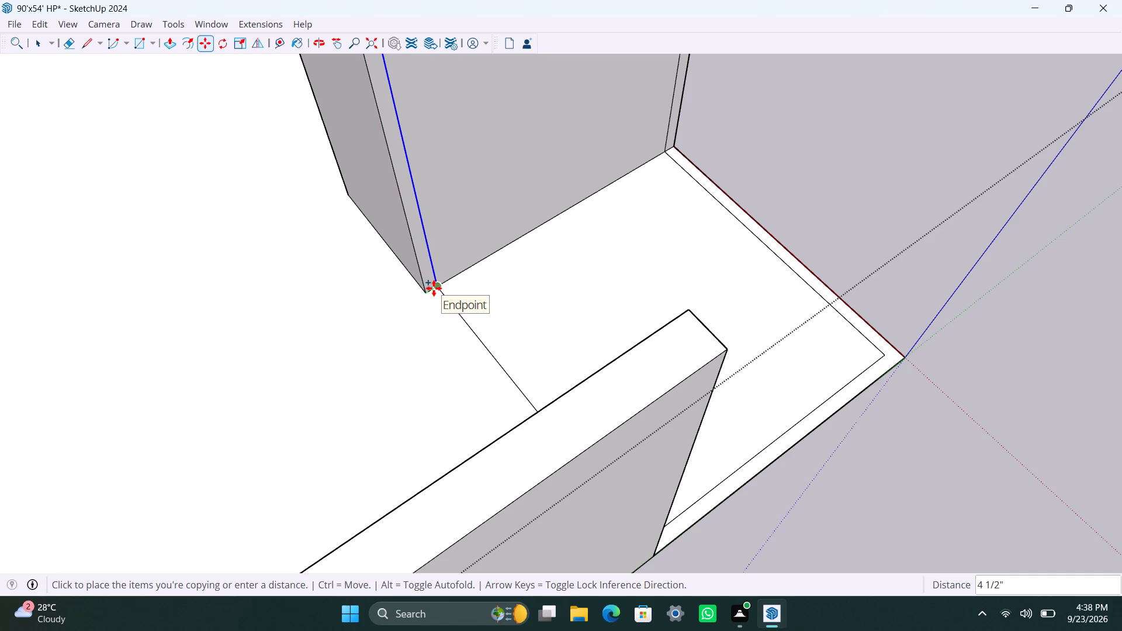
type("4.5\"")
key("Return")
key("space")
Pull the new 4.5" strip 8'7 1/2" across to the outer wall's end, closing off the corner slab.
left_click(428, 261)
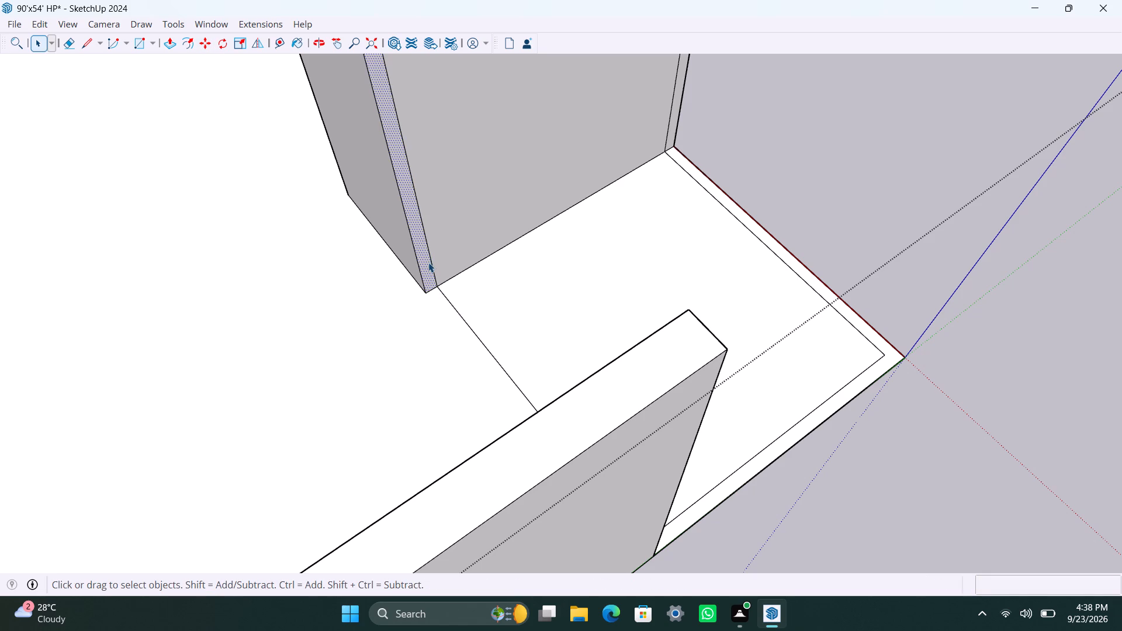
key("p")
left_click(425, 263)
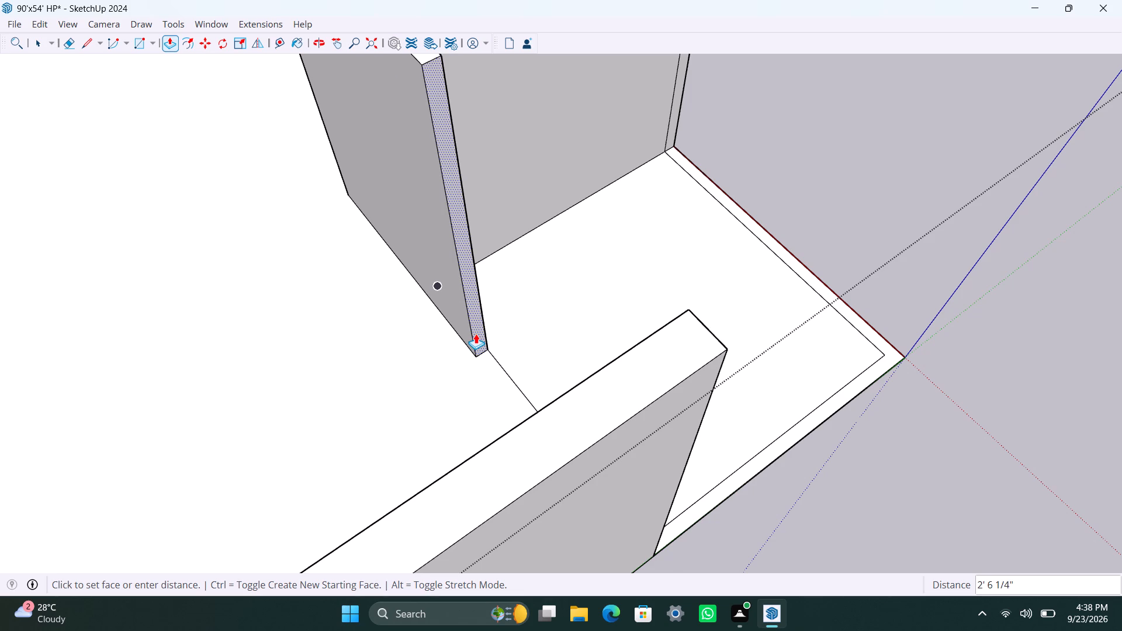
scroll(476, 334, "down", 4)
middle_click_drag(476, 332, 733, 393)
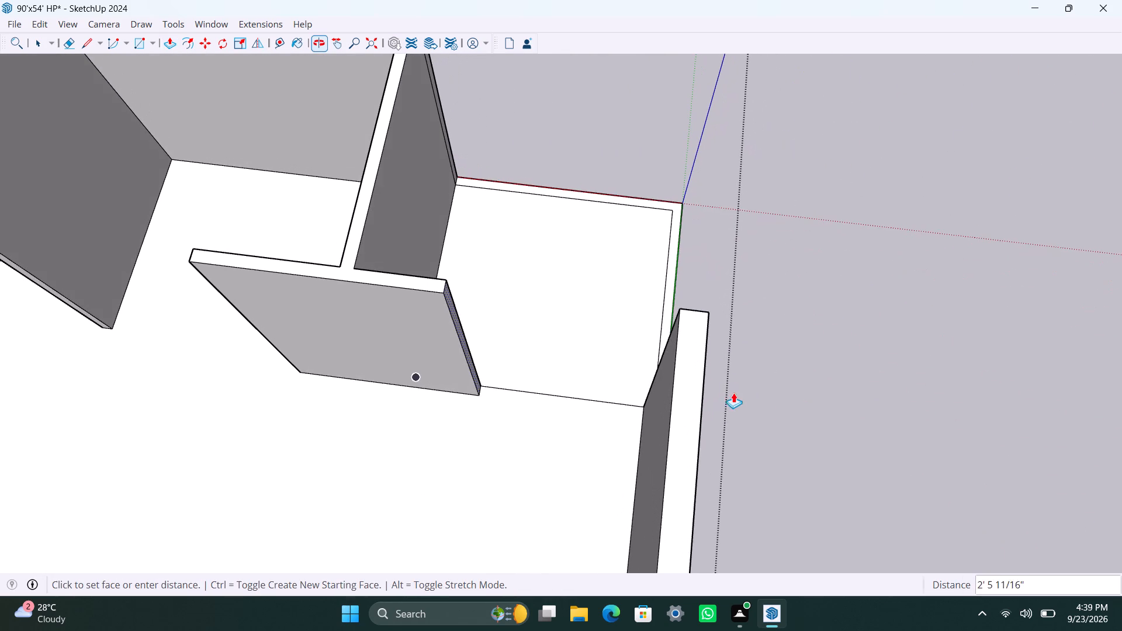
left_click(690, 304)
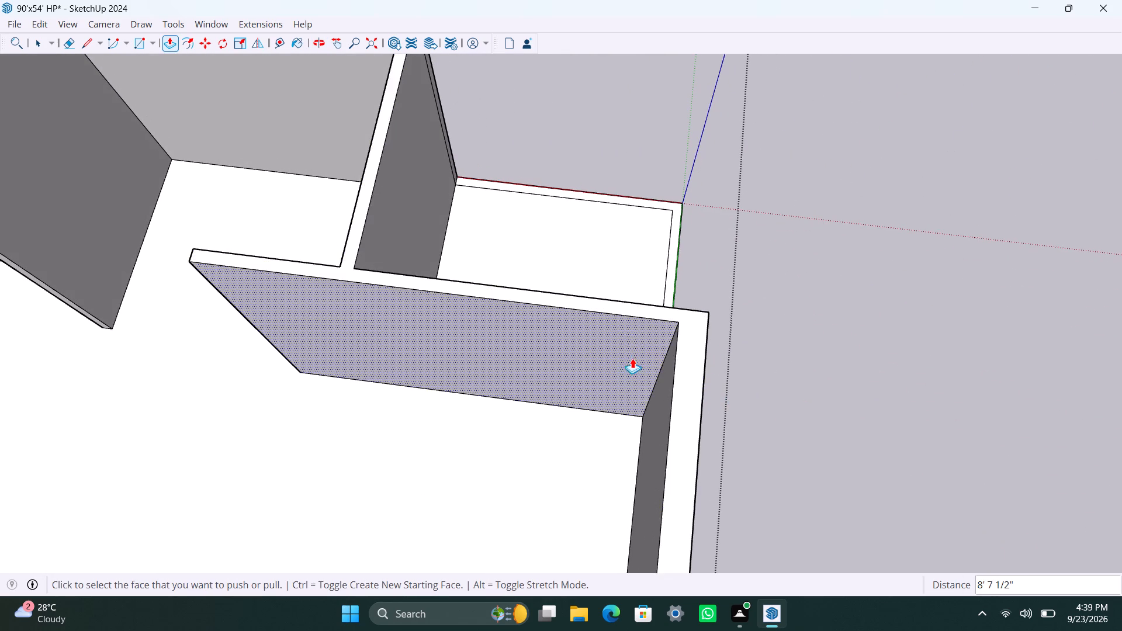
Save the model.
scroll(591, 346, "down", 9)
scroll(525, 354, "up", 3)
scroll(536, 353, "down", 4)
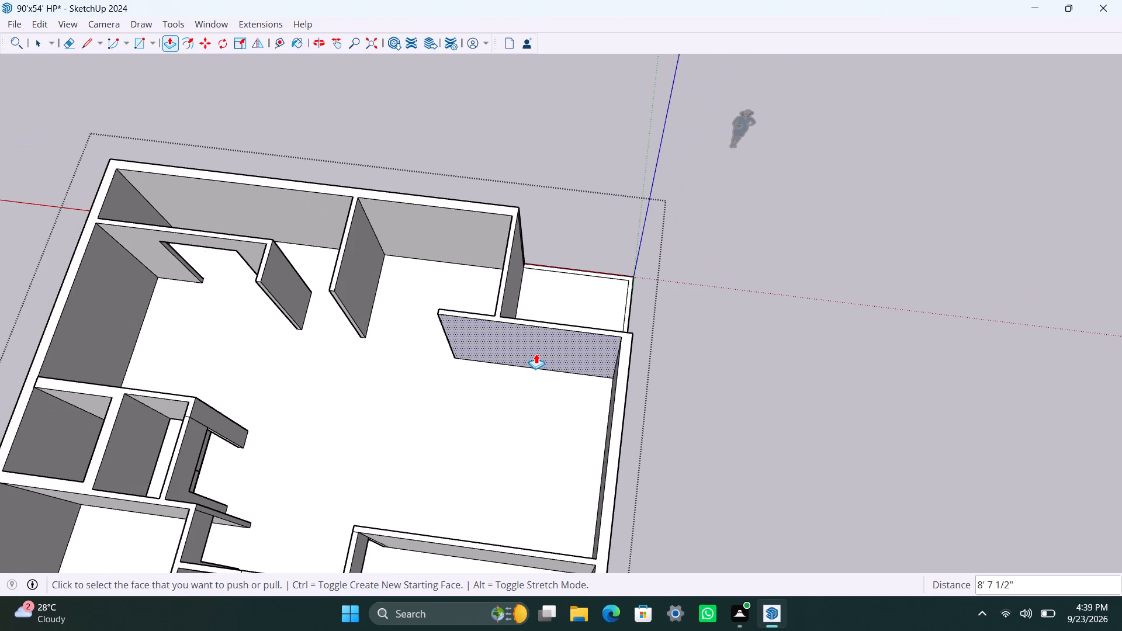
key("ctrl+s")
Examine the large room beside the corner slab and the adjoining rooms from several angles.
key("space")
scroll(542, 415, "down", 3)
middle_click_drag(414, 442, 816, 495)
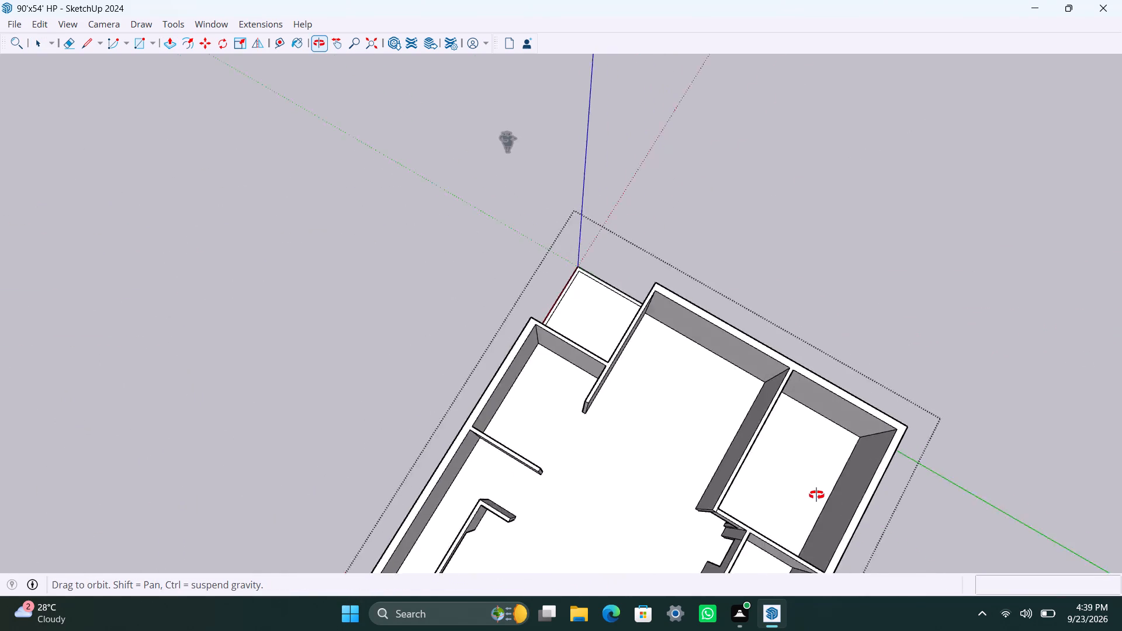
middle_click_drag(816, 495, 828, 474)
scroll(771, 396, "up", 3)
scroll(677, 380, "up", 2)
middle_click_drag(674, 378, 571, 398, "shift")
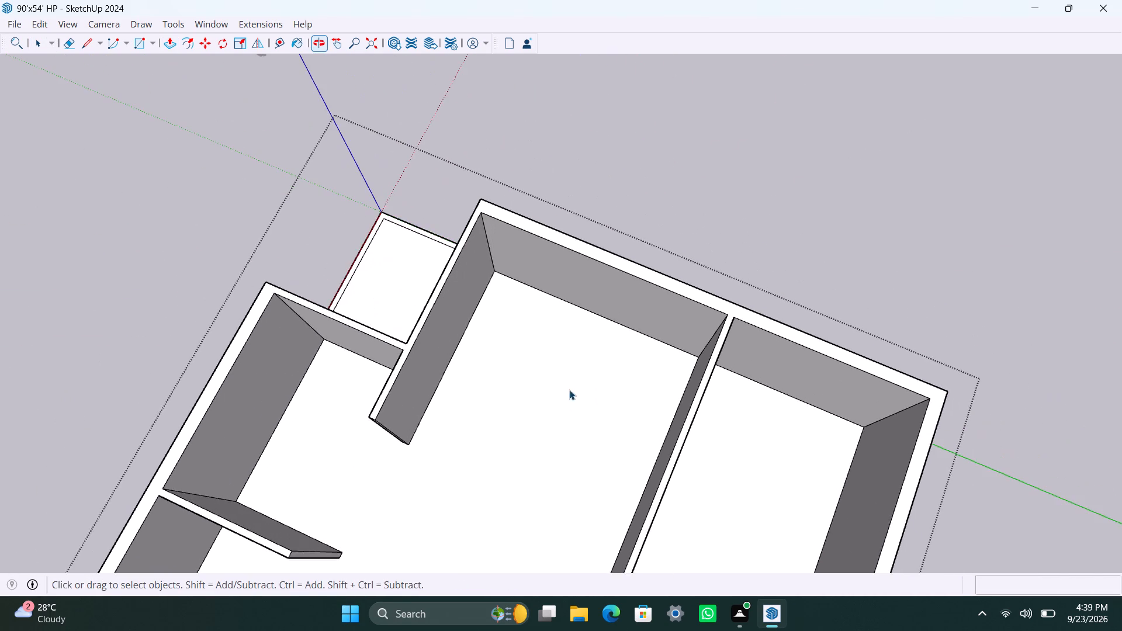
scroll(557, 346, "up", 3)
scroll(482, 262, "down", 4)
middle_click_drag(414, 323, 532, 319)
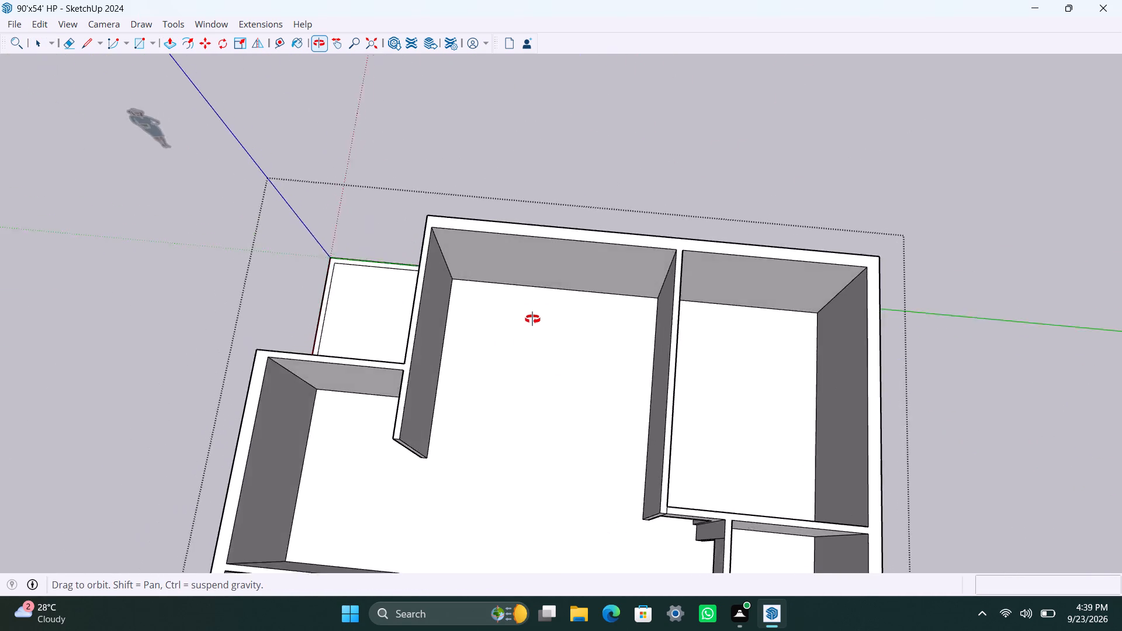
middle_click_drag(532, 319, 518, 289)
scroll(381, 299, "up", 2)
scroll(434, 317, "down", 2)
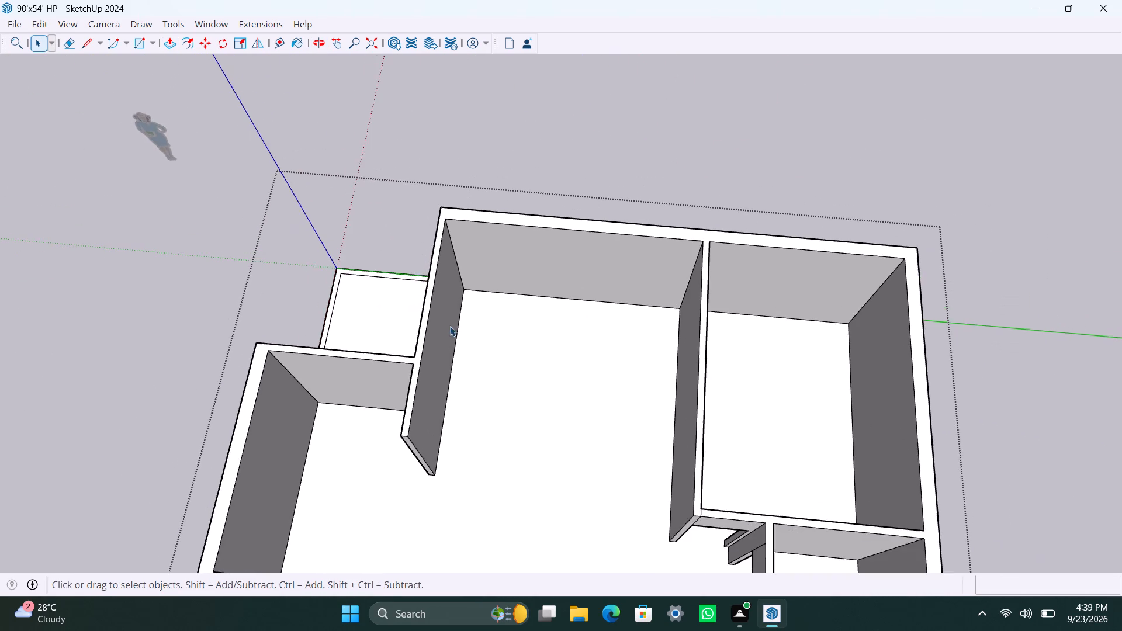
middle_click_drag(452, 325, 320, 305, "shift")
scroll(356, 301, "up", 3)
middle_click_drag(337, 287, 390, 247)
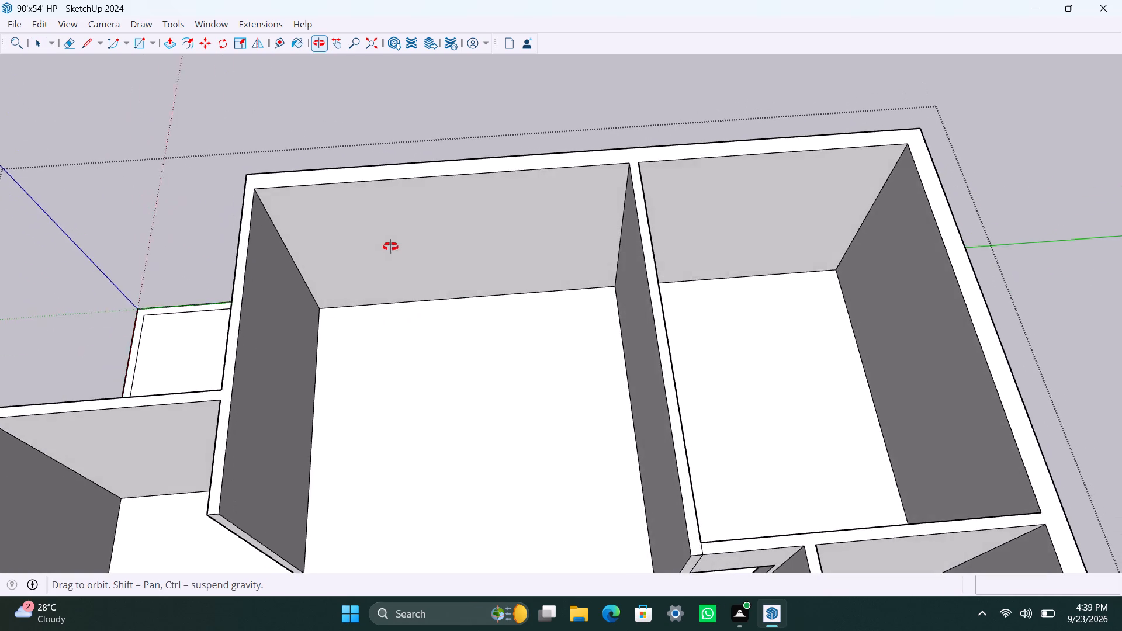
middle_click_drag(390, 247, 362, 195)
scroll(331, 196, "down", 3)
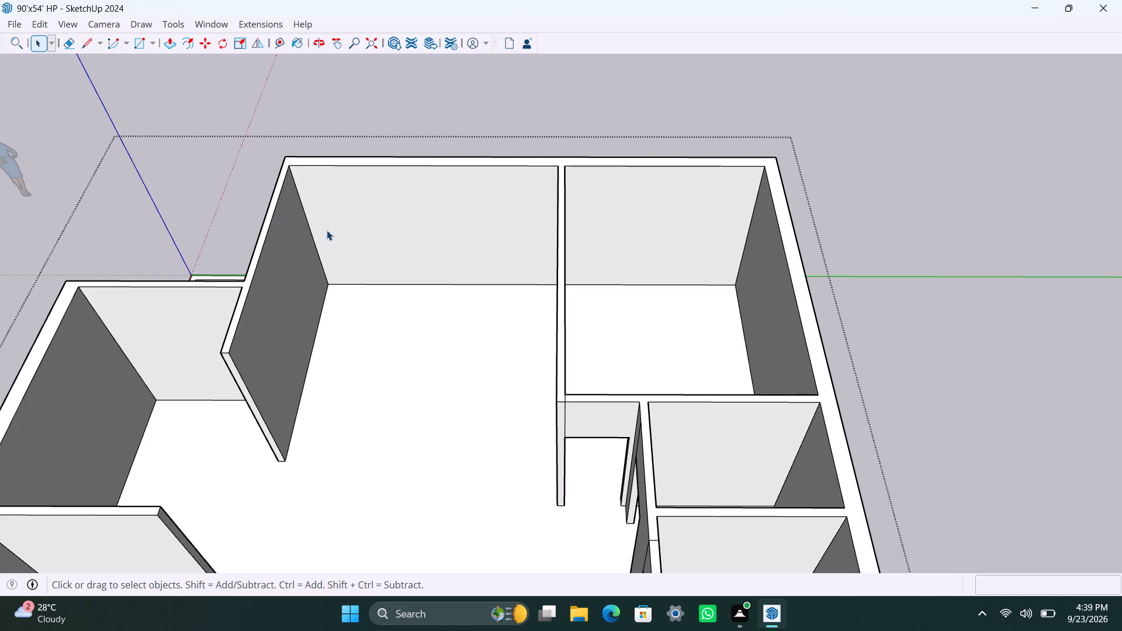
Copy the large room's vertical corner edge, on the corner-slab side, 12'7.5" along the outer wall's inner face.
scroll(305, 258, "down", 6)
middle_click_drag(313, 272, 424, 394, "shift")
scroll(424, 393, "down", 1, "shift")
scroll(428, 379, "up", 10)
left_click(417, 379)
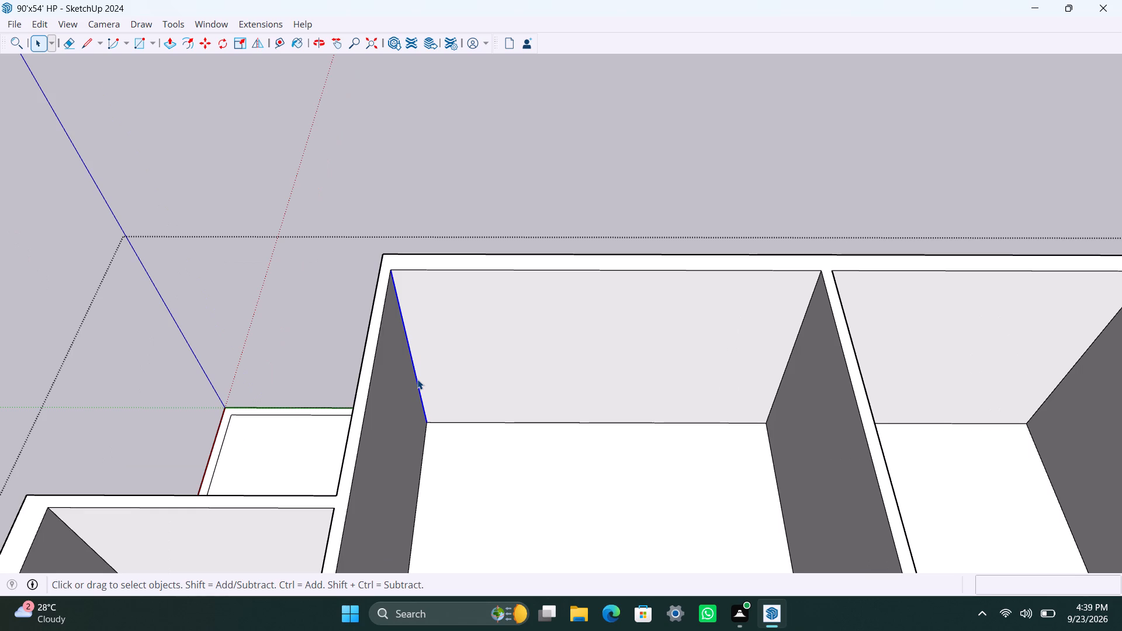
scroll(415, 394, "down", 5)
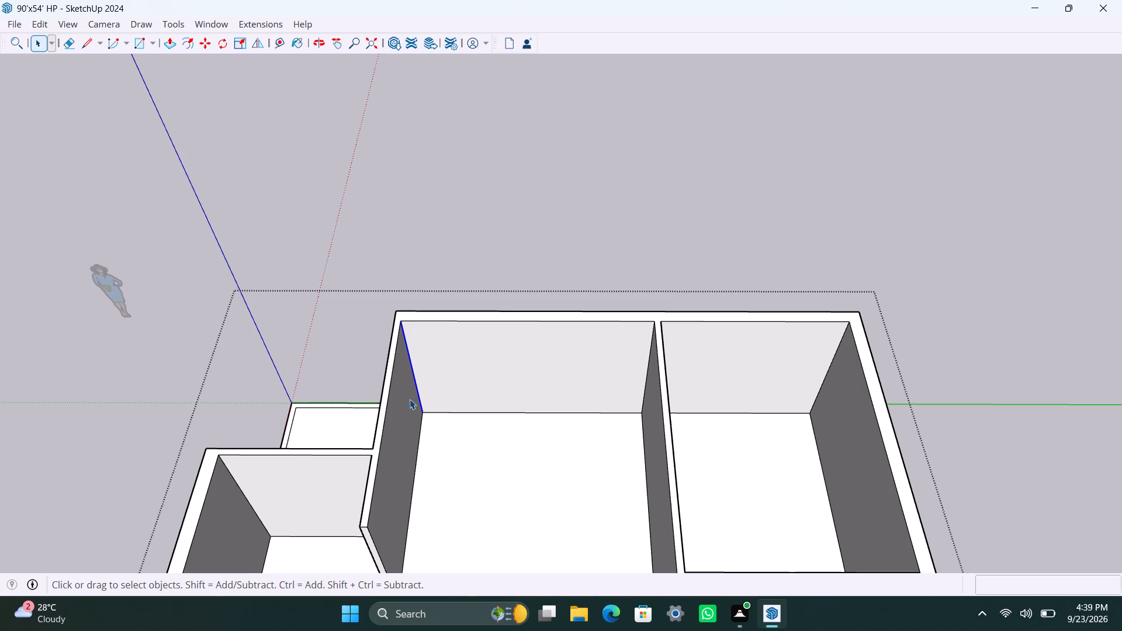
key("m")
left_click(422, 412)
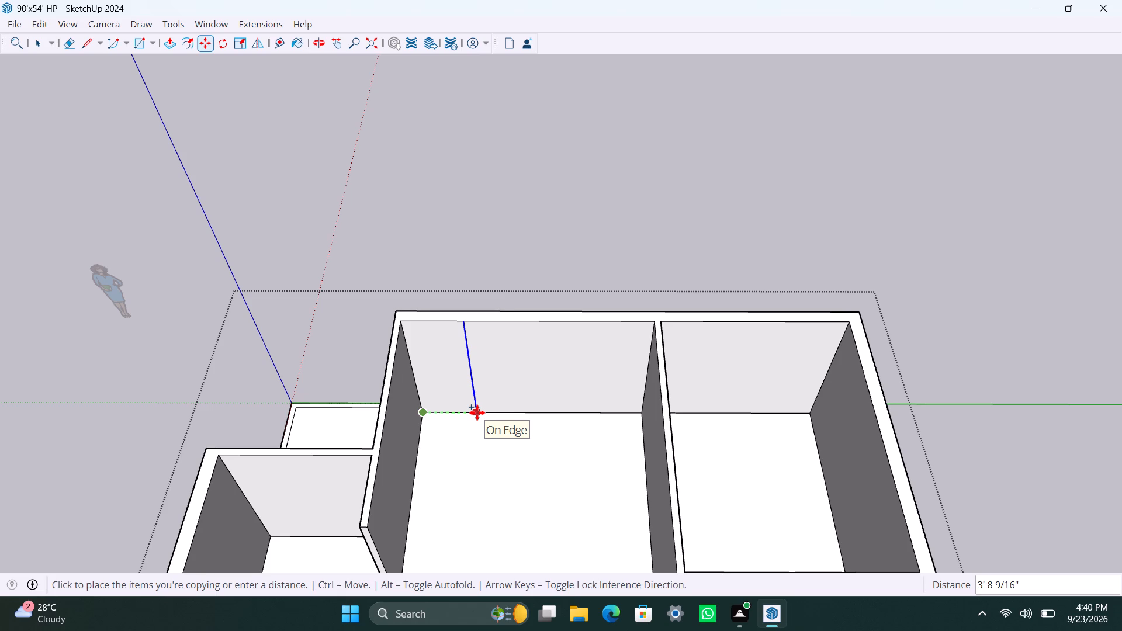
type("12'")
key("7")
type(".5\"")
key("Return")
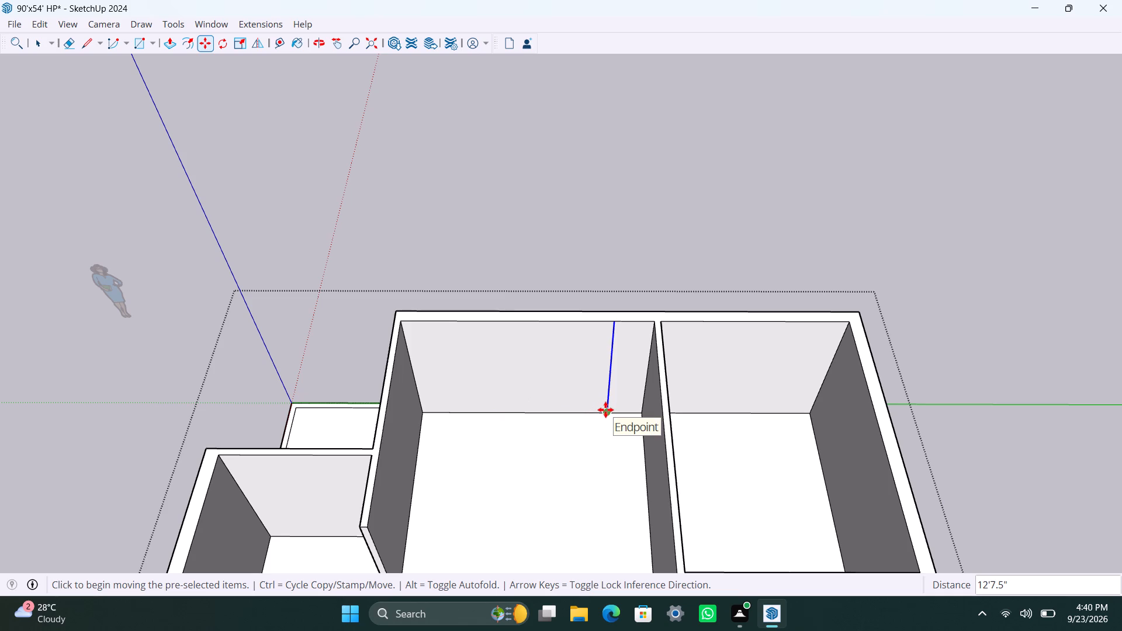
Set the copied edge's distance from the room corner to 10'6".
key("1")
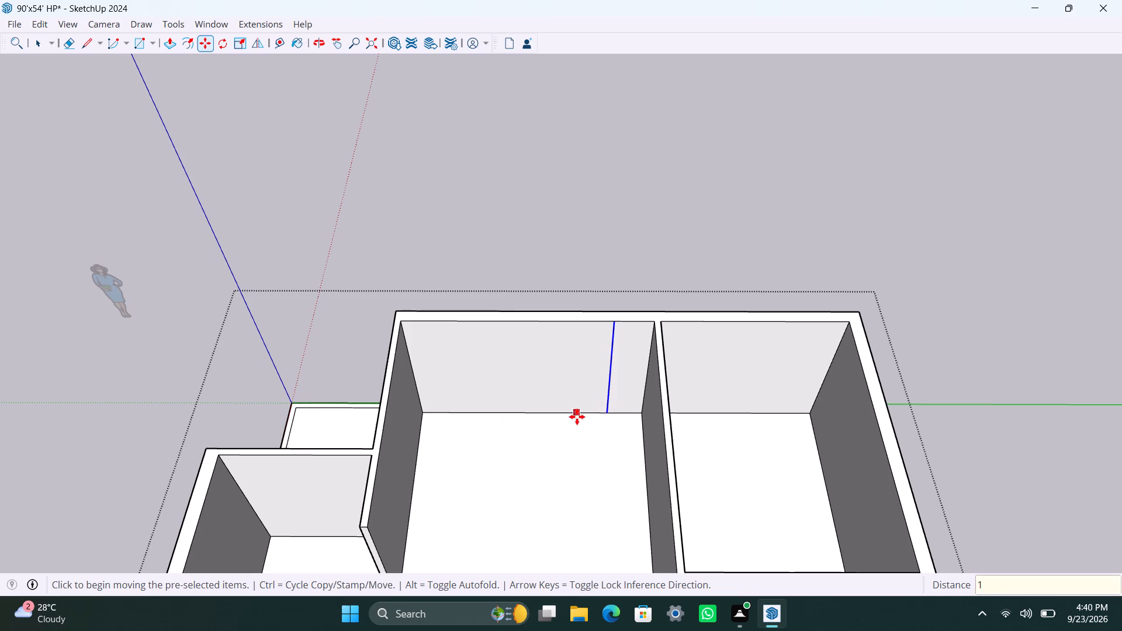
type("0'")
key("6")
key("shift+quotedbl")
key("Return")
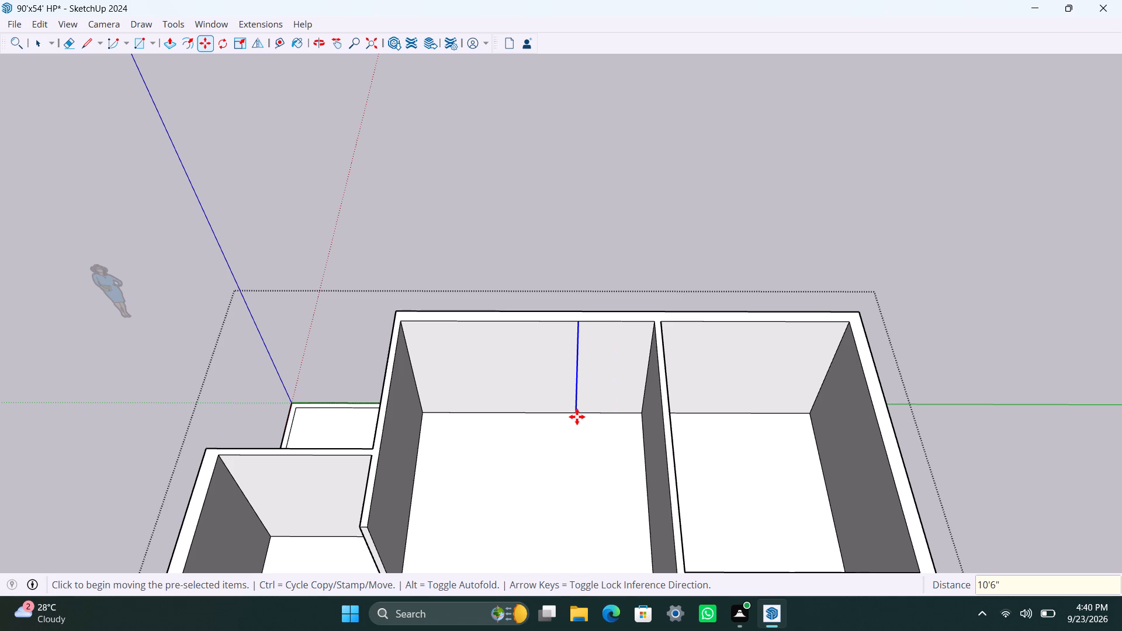
Copy the new vertical edge 4.5" along the outer wall toward the adjoining room, marking a strip.
scroll(578, 418, "down", 15)
scroll(578, 431, "up", 6)
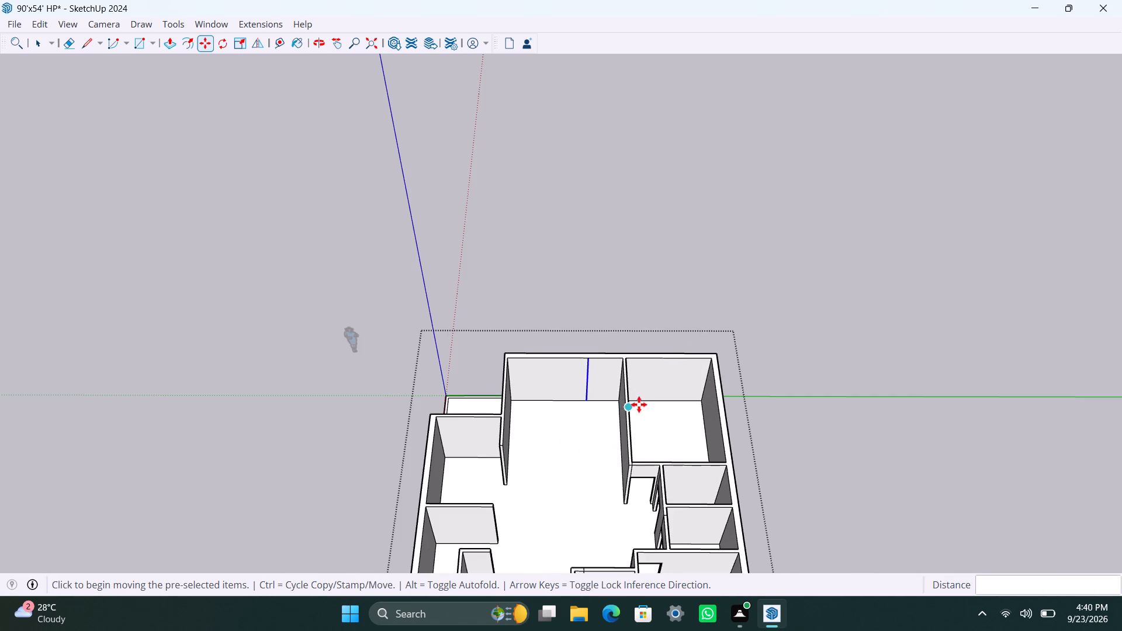
scroll(597, 403, "up", 6)
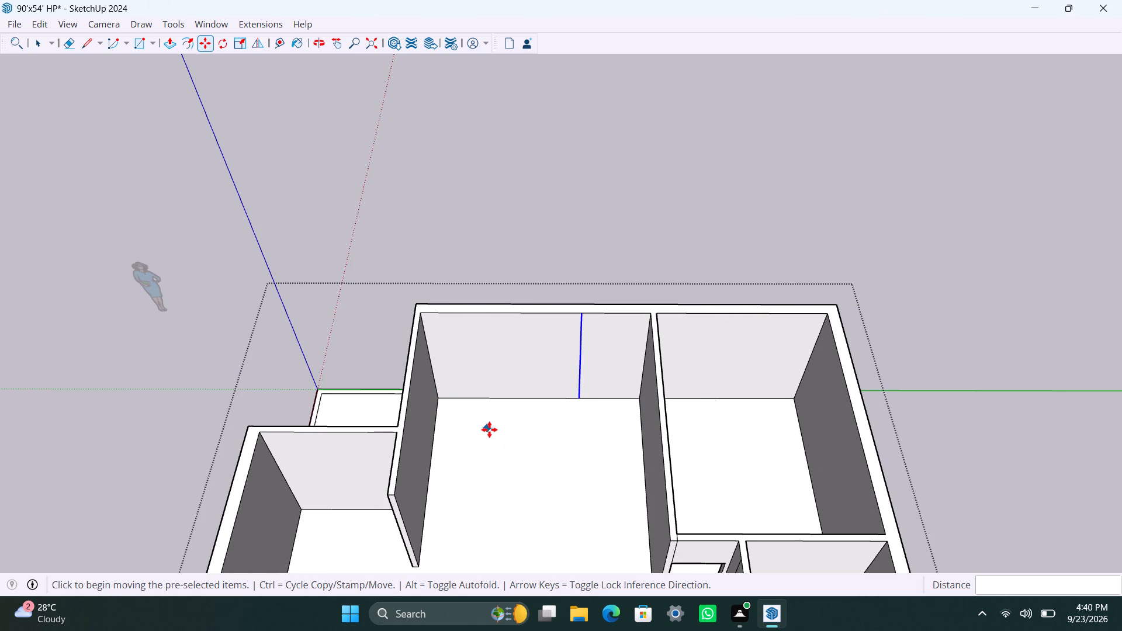
scroll(587, 405, "up", 6)
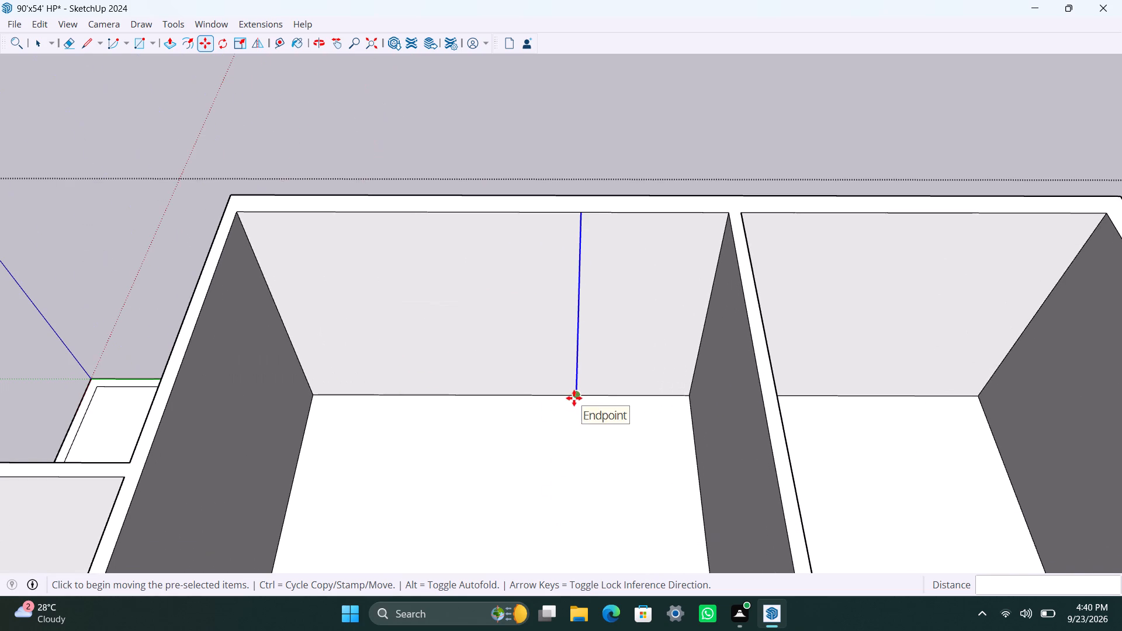
key("m")
left_click(575, 395)
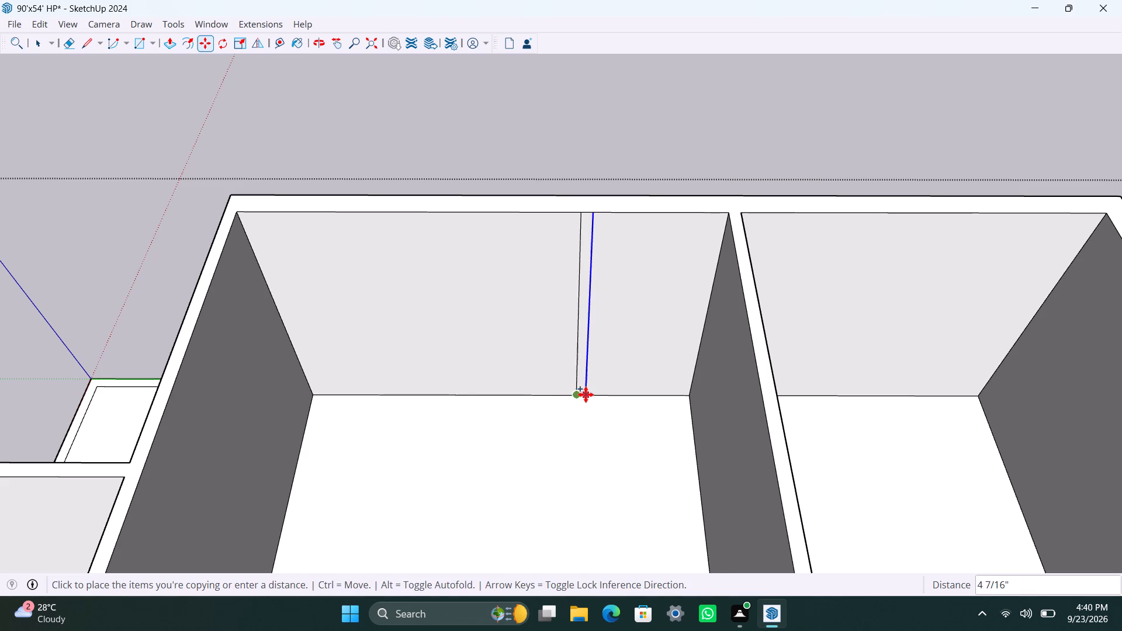
type("4.5\"")
key("Return")
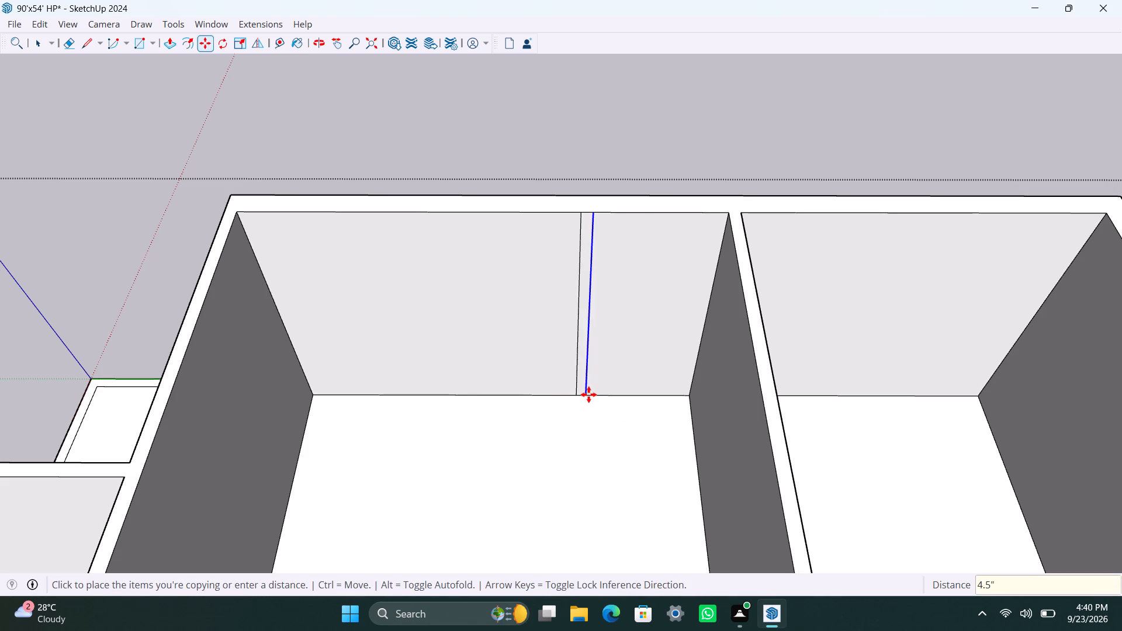
scroll(564, 405, "up", 2)
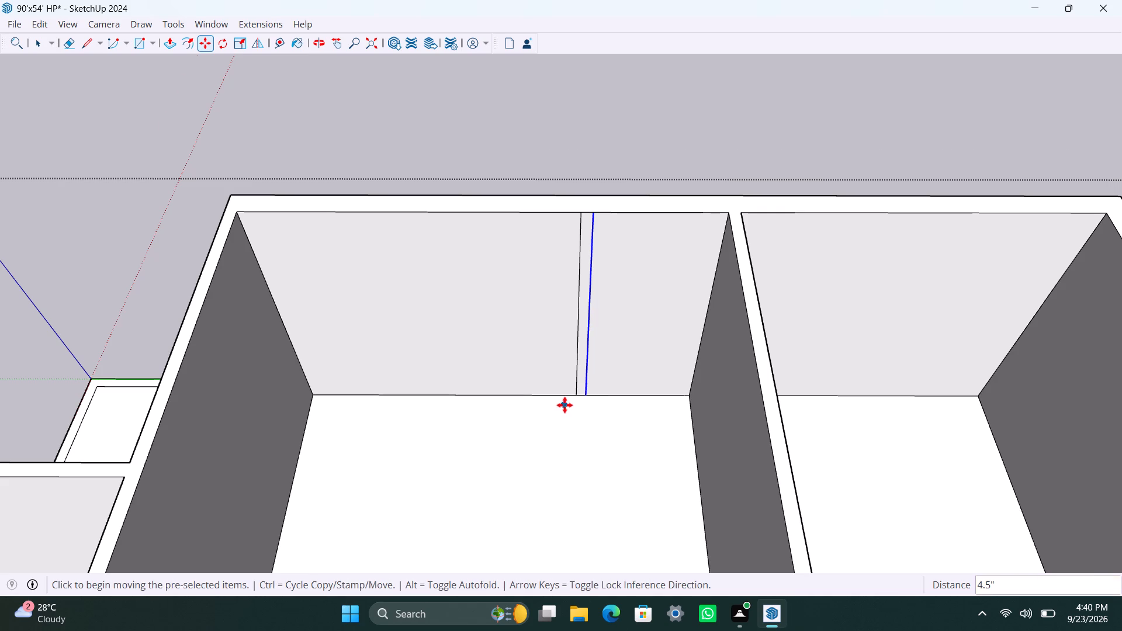
Extrude the 4.5" strip on the outer wall's inner face 7'6" into the large room as a partition.
scroll(565, 405, "up", 1)
key("space")
scroll(578, 396, "up", 3)
left_click(586, 363)
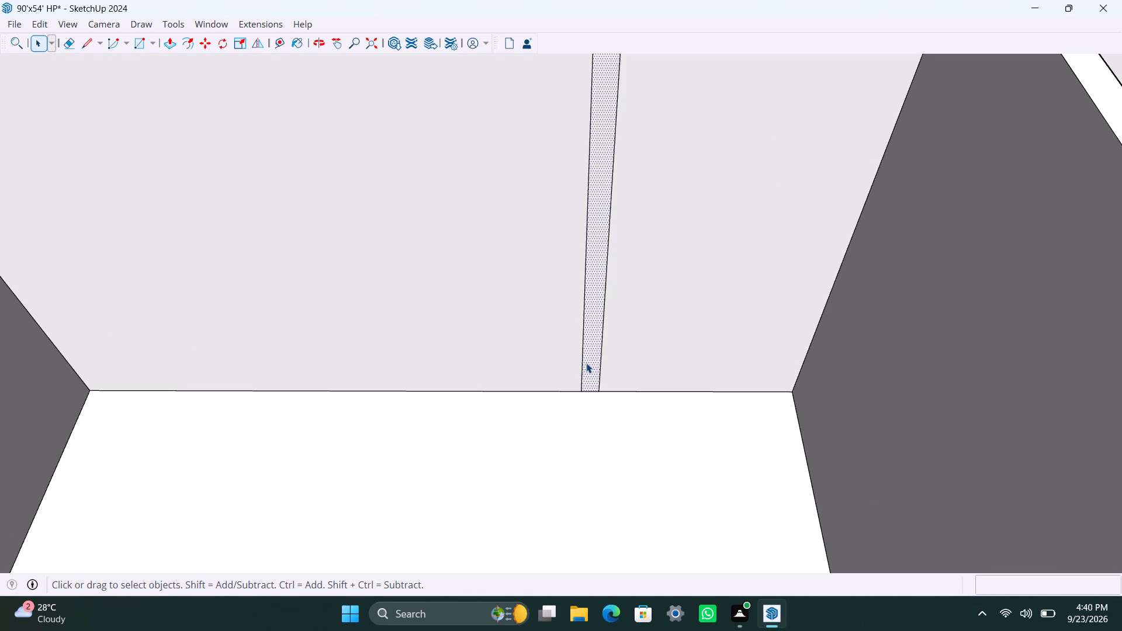
key("p")
left_click(587, 363)
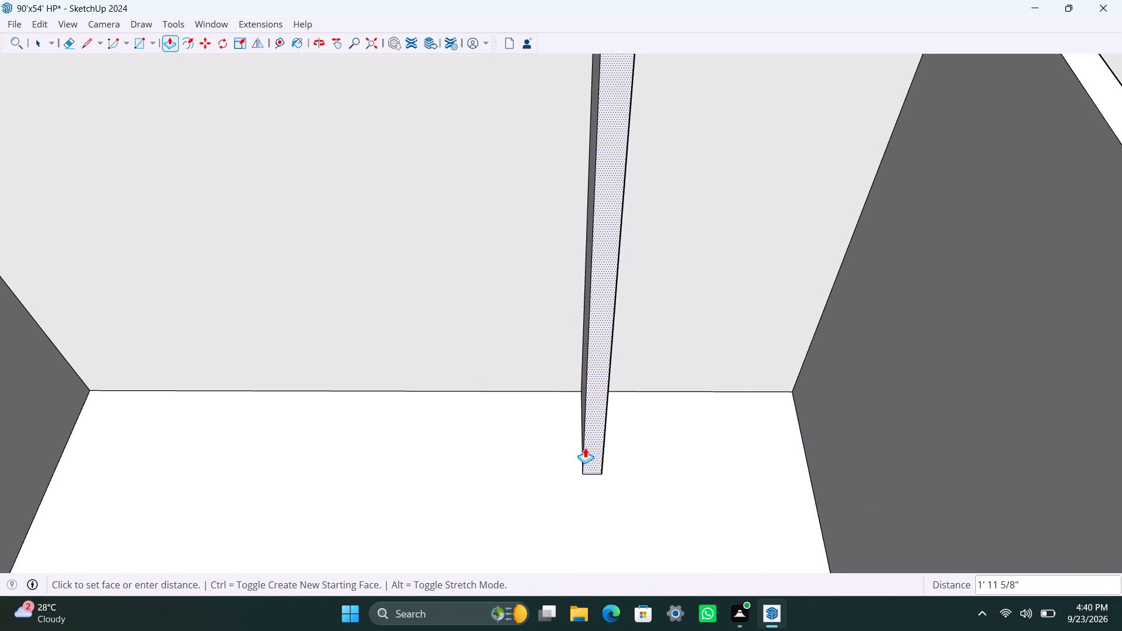
type("7'6")
key("shift+quotedbl")
key("Return")
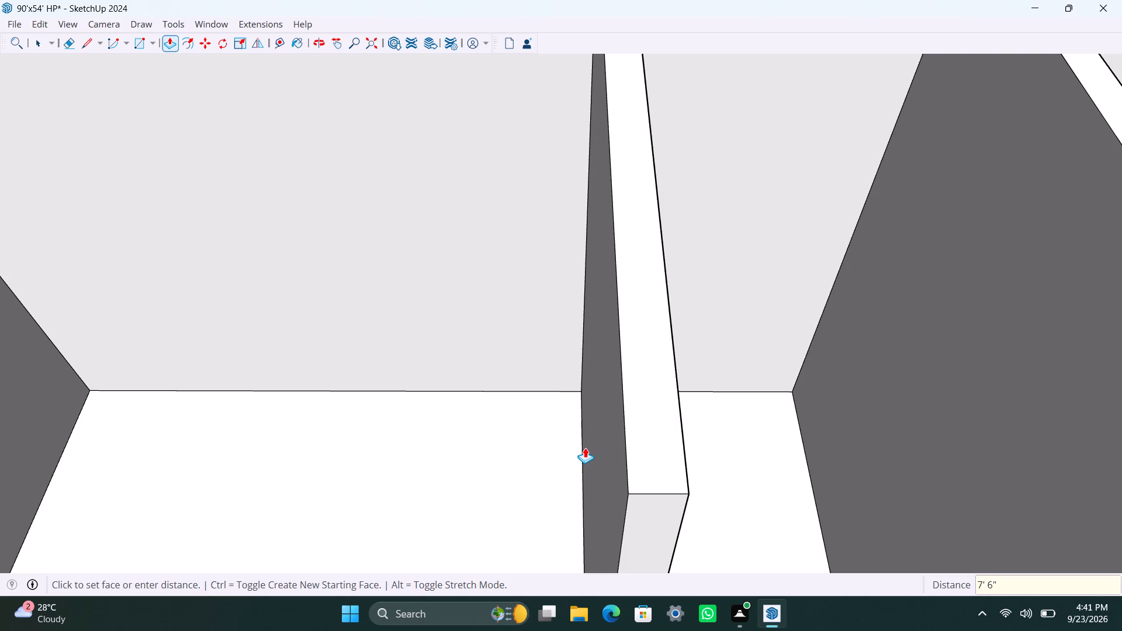
Extend the free end of the new partition by another 5' into the house.
scroll(584, 448, "down", 5)
scroll(505, 400, "down", 5)
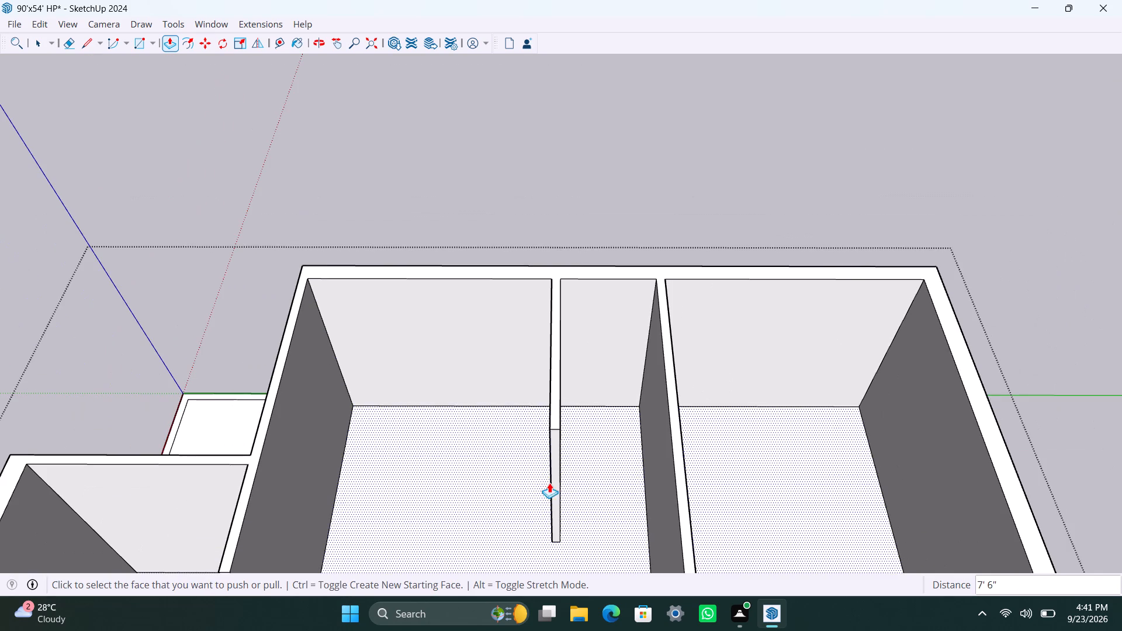
left_click(557, 462)
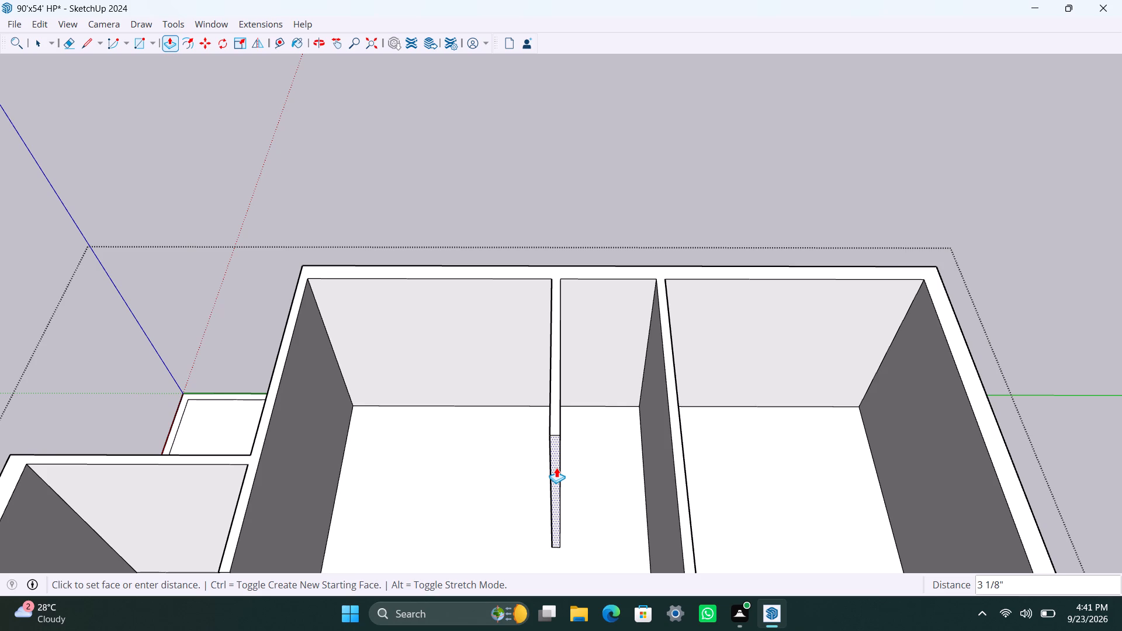
type("5'")
key("Return")
Lengthen the same partition's free end by a further 4.5".
scroll(556, 469, "down", 10)
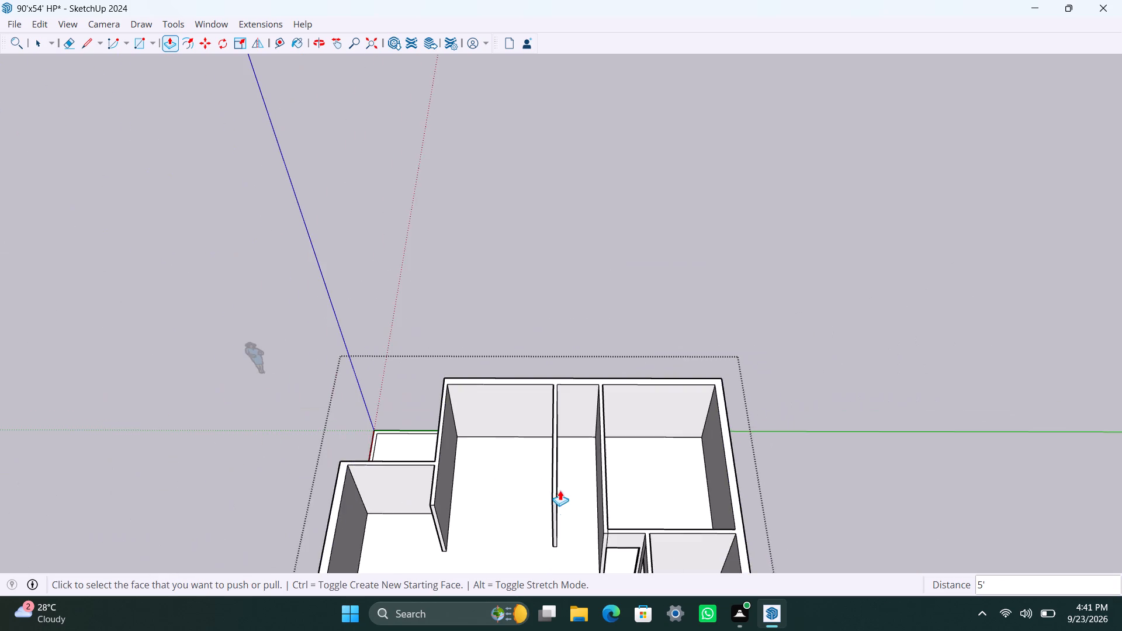
scroll(552, 518, "up", 6)
left_click(554, 514)
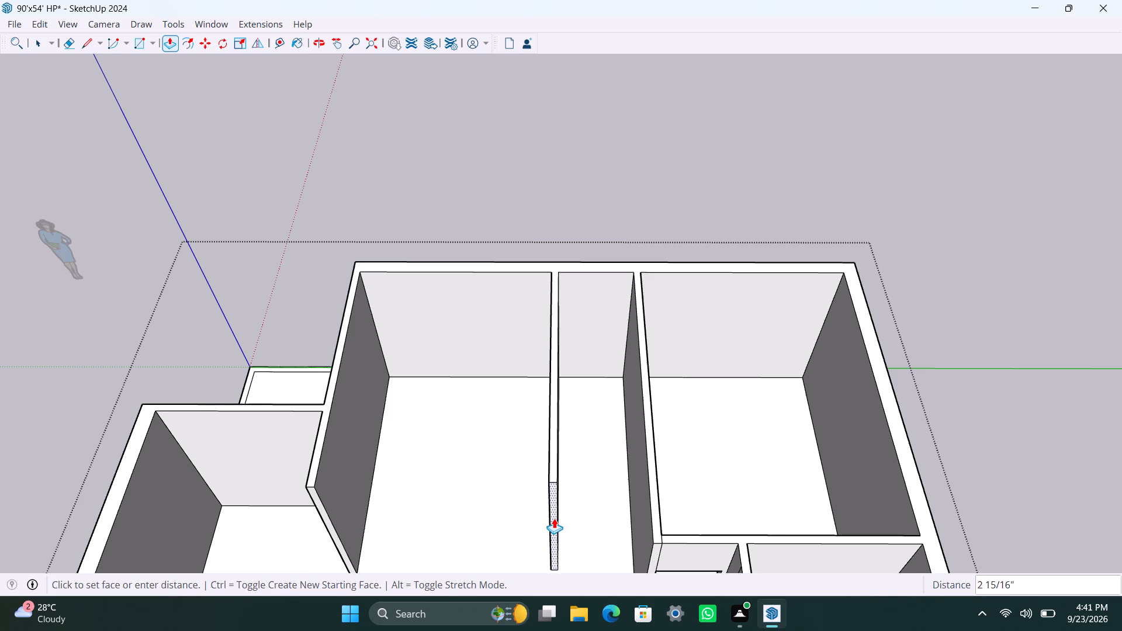
key("5")
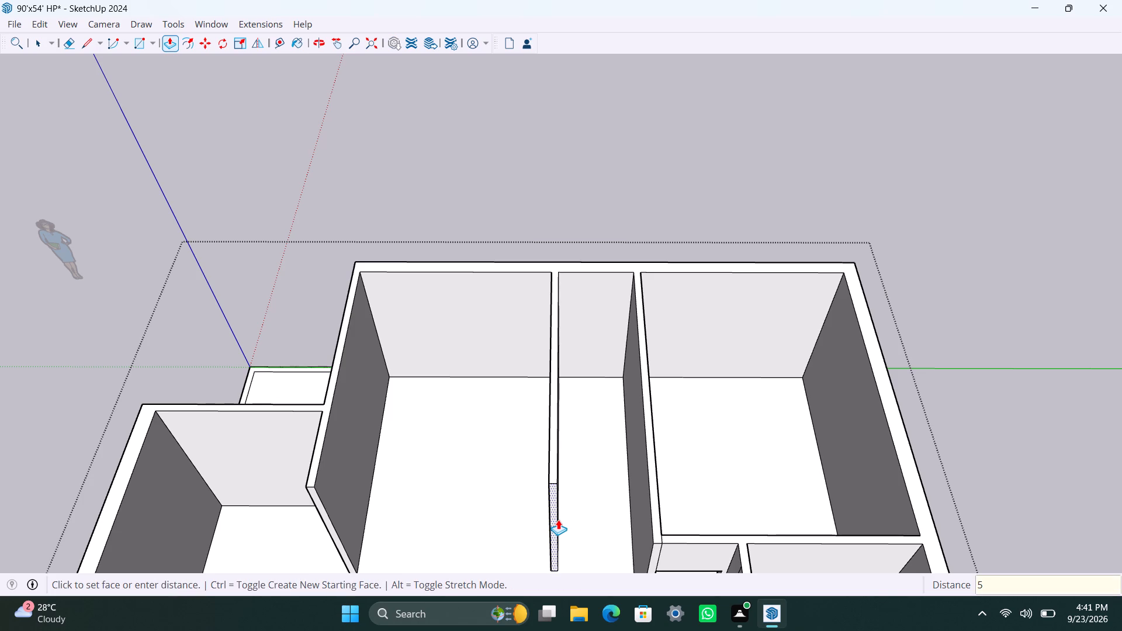
key("BackSpace")
type("4.5\"")
key("Return")
Copy the partition's vertical end edge 4.5" back along its face toward the outer wall, on the adjoining-room side.
key("space")
scroll(562, 479, "down", 4)
middle_click_drag(563, 485, 364, 489)
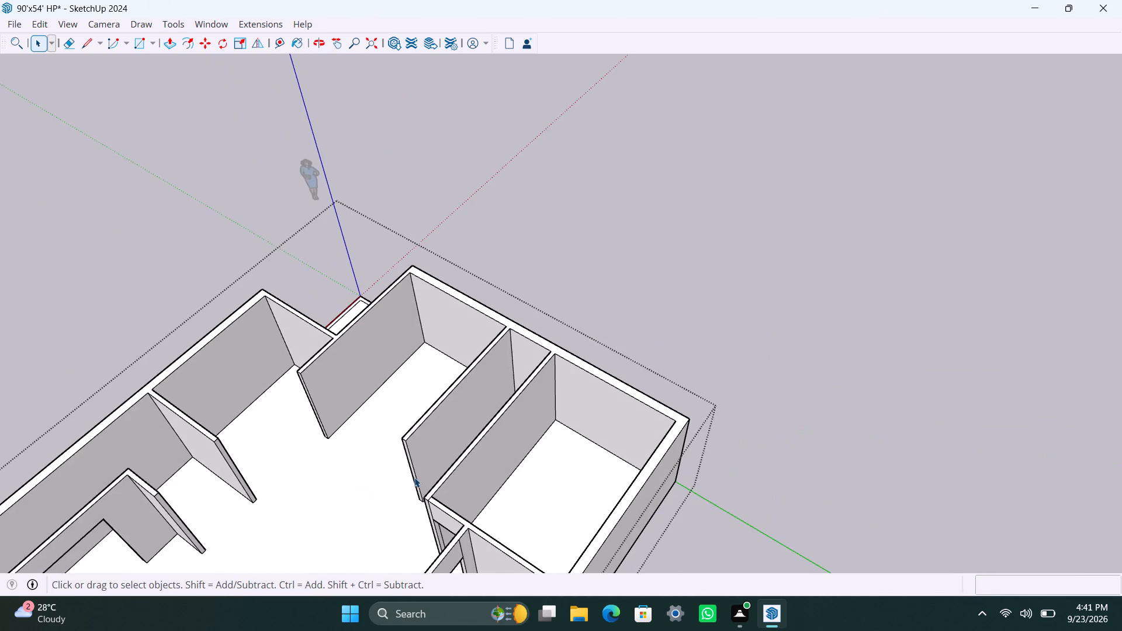
scroll(414, 477, "up", 7)
left_click(415, 471)
scroll(424, 494, "up", 3)
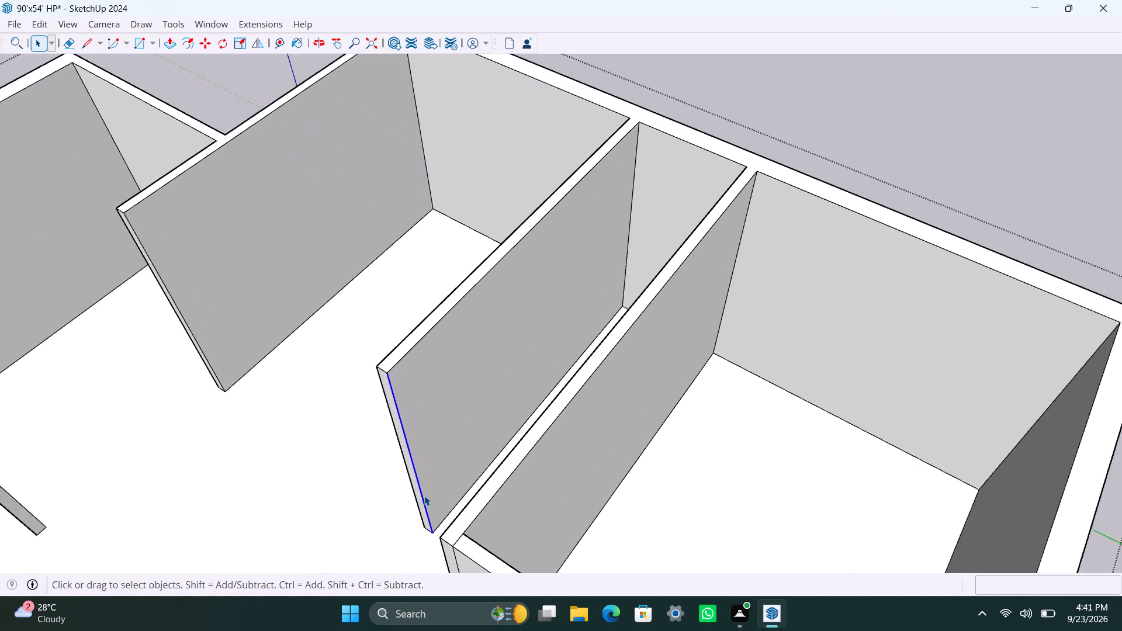
scroll(426, 512, "up", 1)
key("m")
left_click(378, 328)
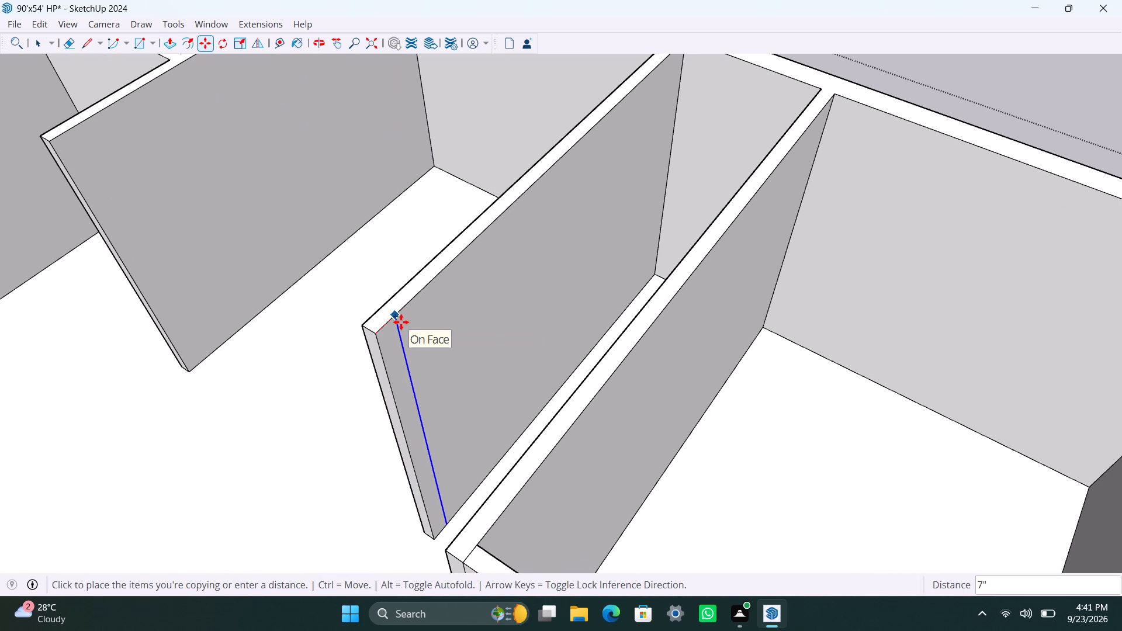
type("4.5\"")
key("Return")
Extrude the 4.5" end strip 4'1.5" across to the neighbouring partition, closing off the narrow space.
key("space")
scroll(404, 403, "up", 3)
left_click(401, 400)
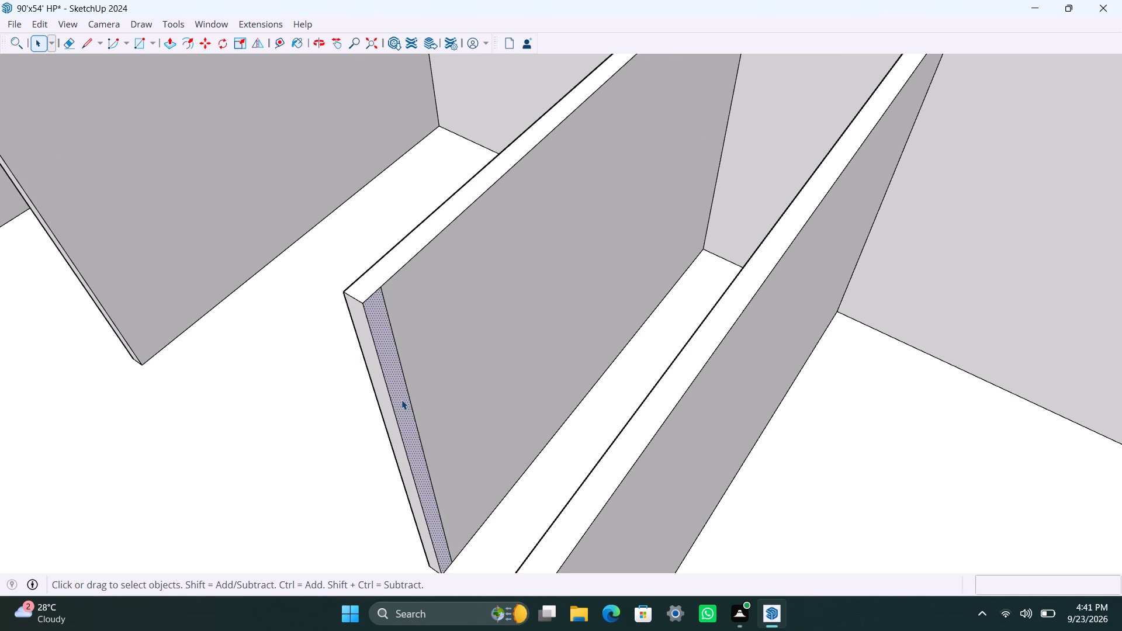
key("p")
left_click_drag(401, 400, 602, 456)
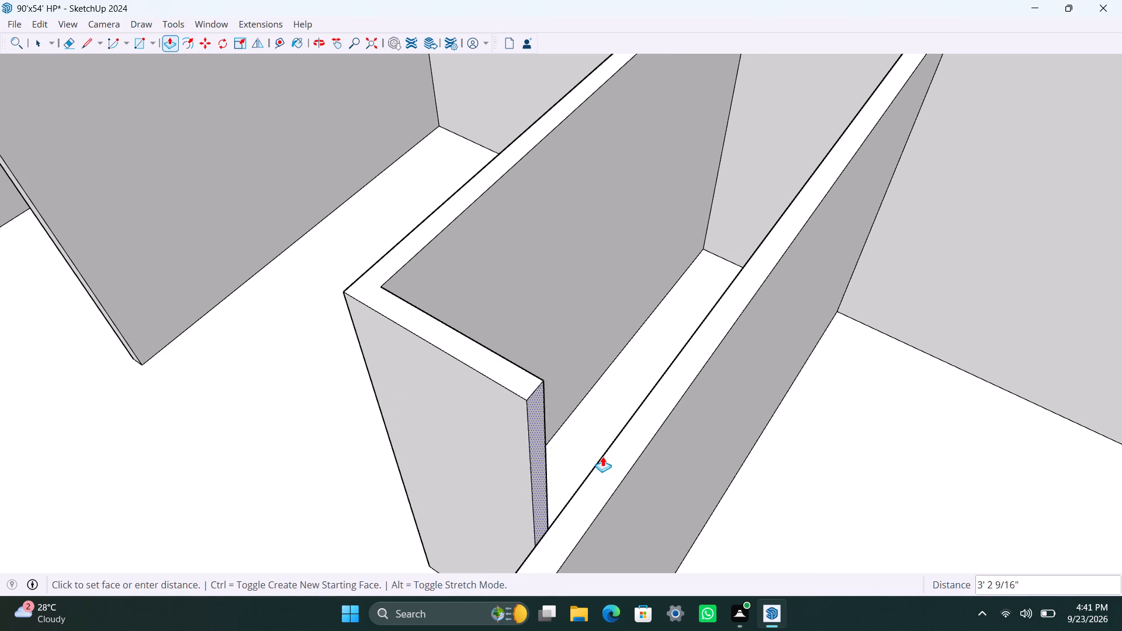
left_click_drag(602, 456, 607, 457)
Examine the new cross wall and its junction with the neighbouring partition from several angles.
scroll(510, 452, "down", 9)
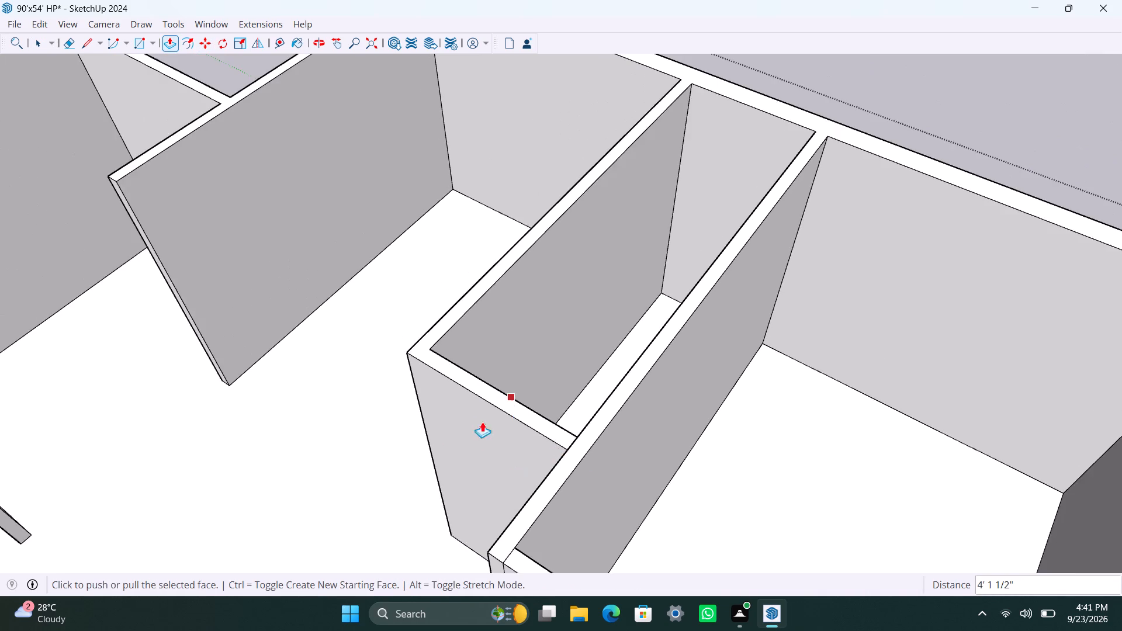
middle_click_drag(479, 424, 632, 399)
scroll(635, 359, "up", 4)
middle_click_drag(669, 346, 669, 347)
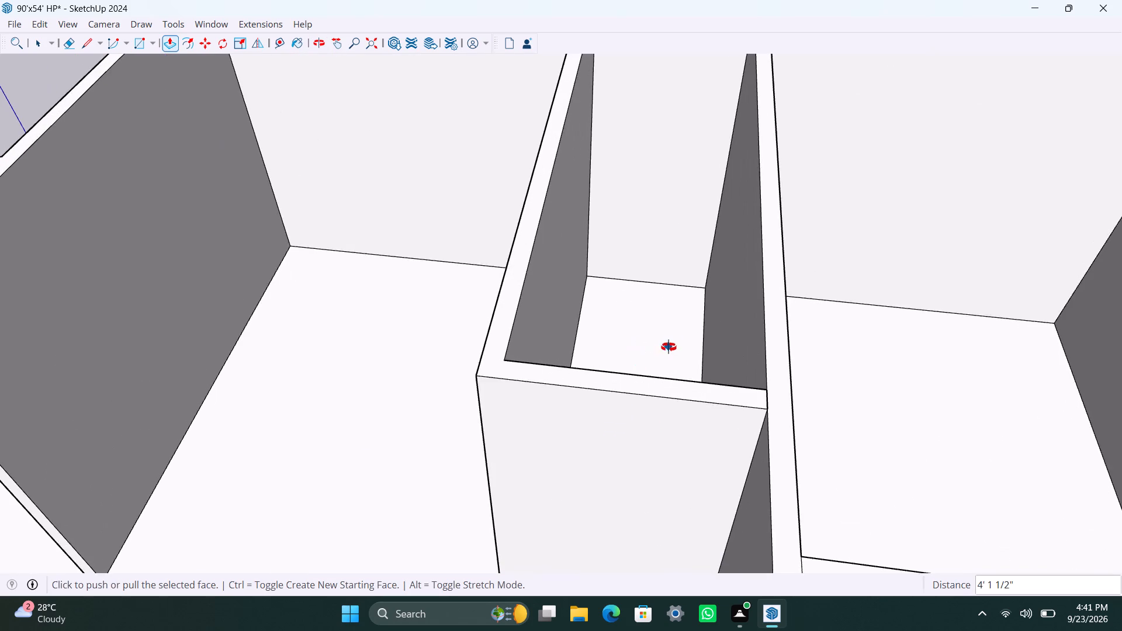
middle_click_drag(669, 347, 390, 449)
scroll(334, 337, "down", 5)
middle_click_drag(320, 346, 335, 346)
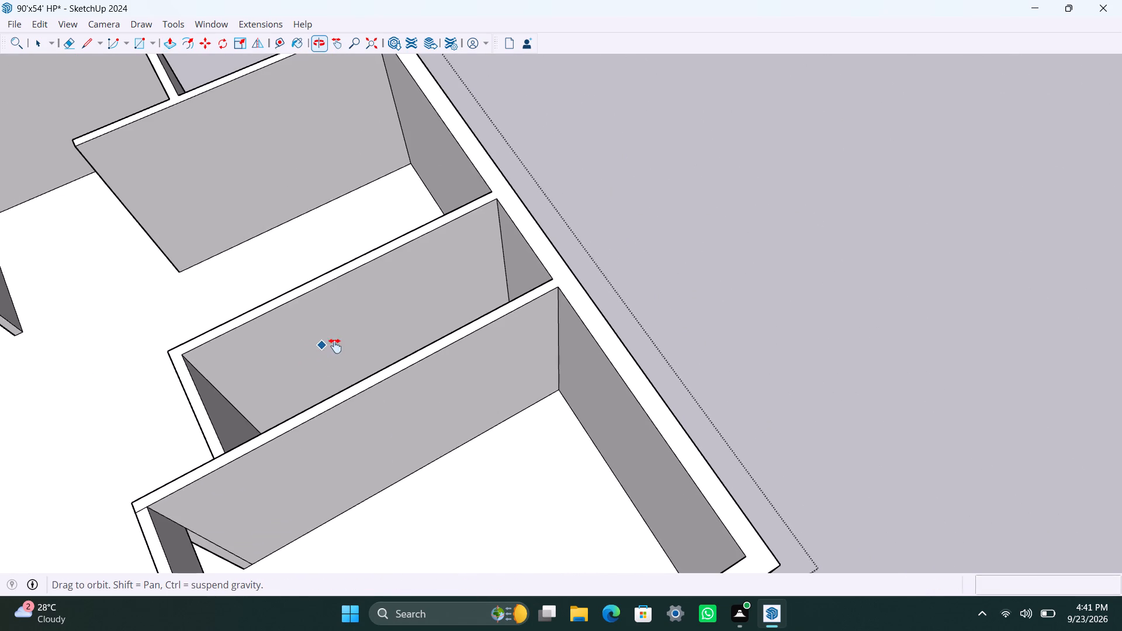
middle_click_drag(335, 346, 635, 314)
scroll(632, 396, "up", 6)
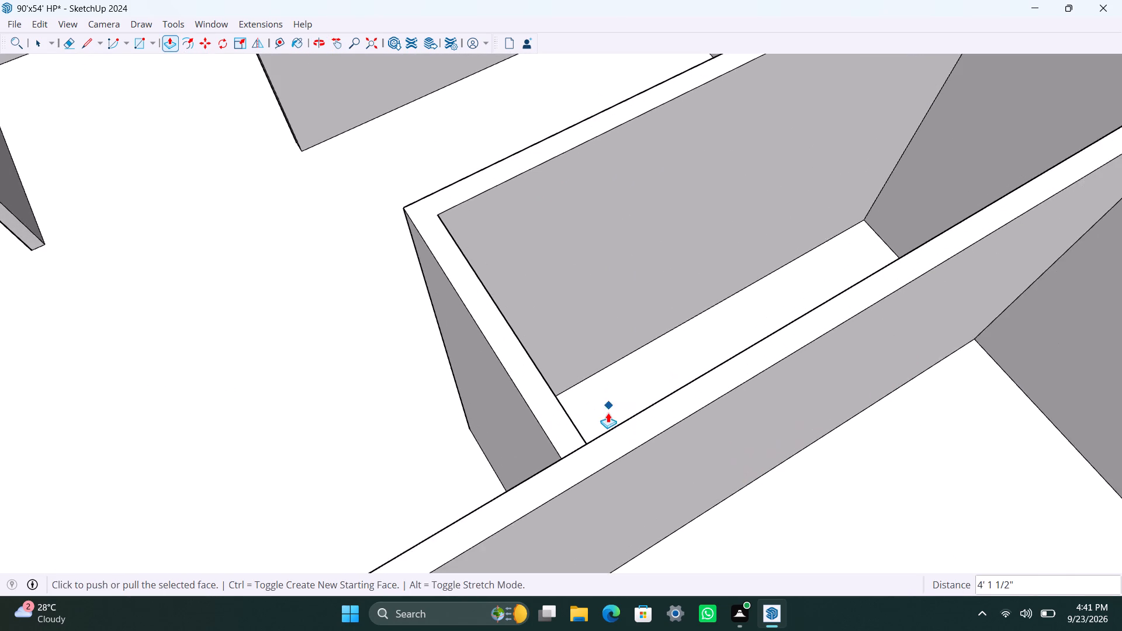
middle_click_drag(608, 411, 351, 408)
scroll(352, 360, "up", 3)
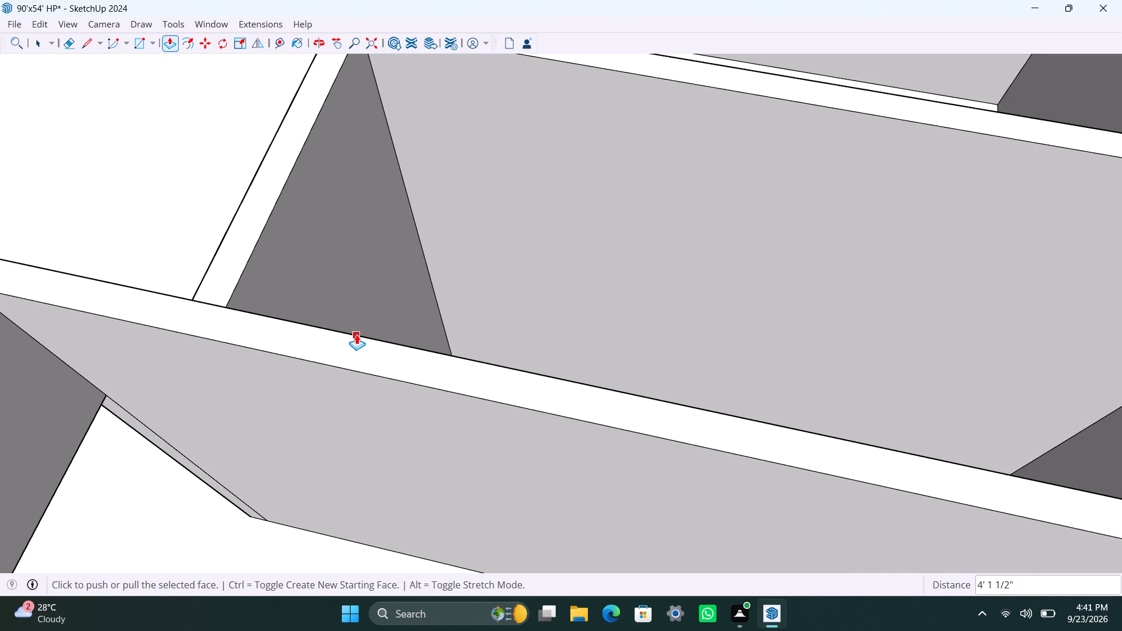
Save the model.
key("ctrl+s")
Copy the narrow room's inner vertical corner edge at the new cross wall 5' along the long partition toward the outer wall.
key("space")
scroll(383, 313, "down", 3)
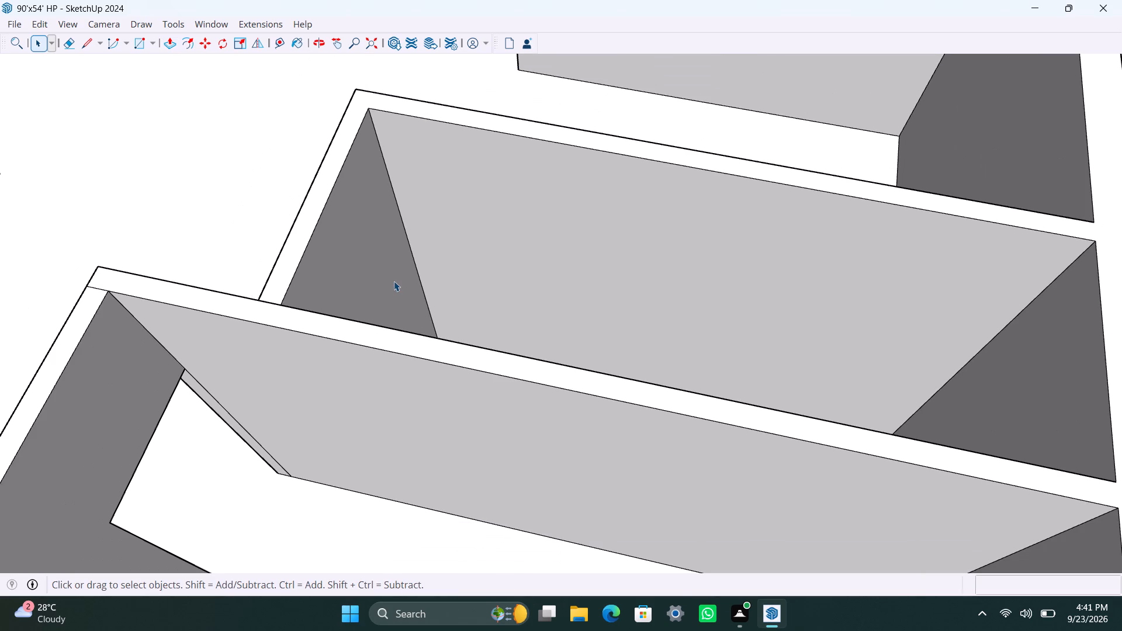
scroll(400, 266, "up", 1)
scroll(407, 255, "down", 3)
middle_click_drag(407, 256, 372, 321, "shift")
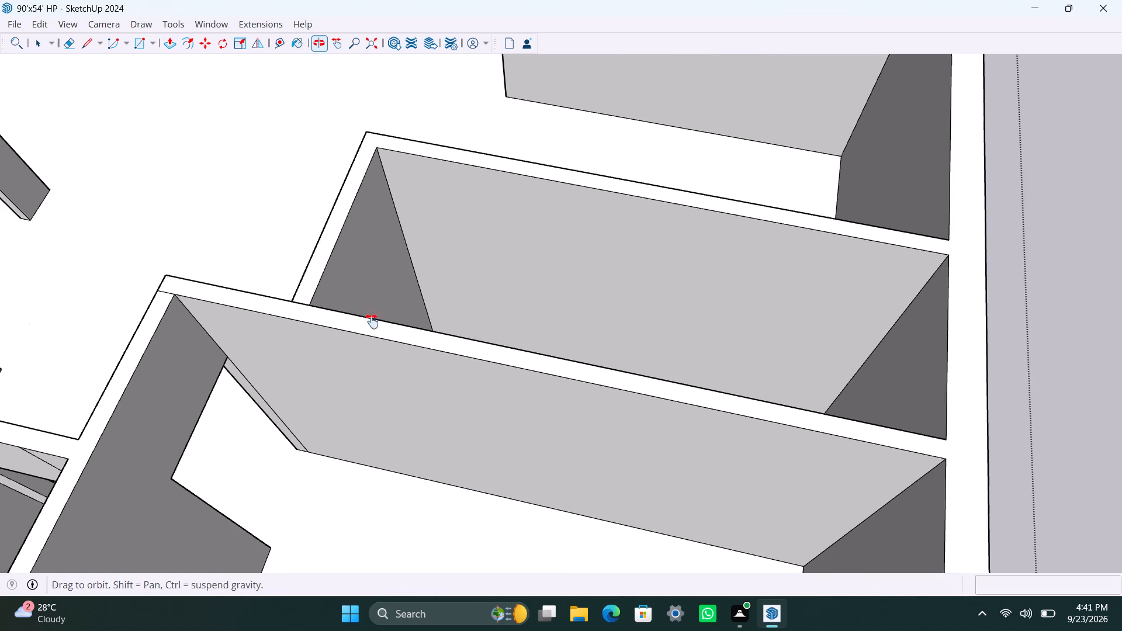
middle_click_drag(372, 321, 361, 335, "shift")
scroll(361, 336, "up", 2)
left_click(360, 313)
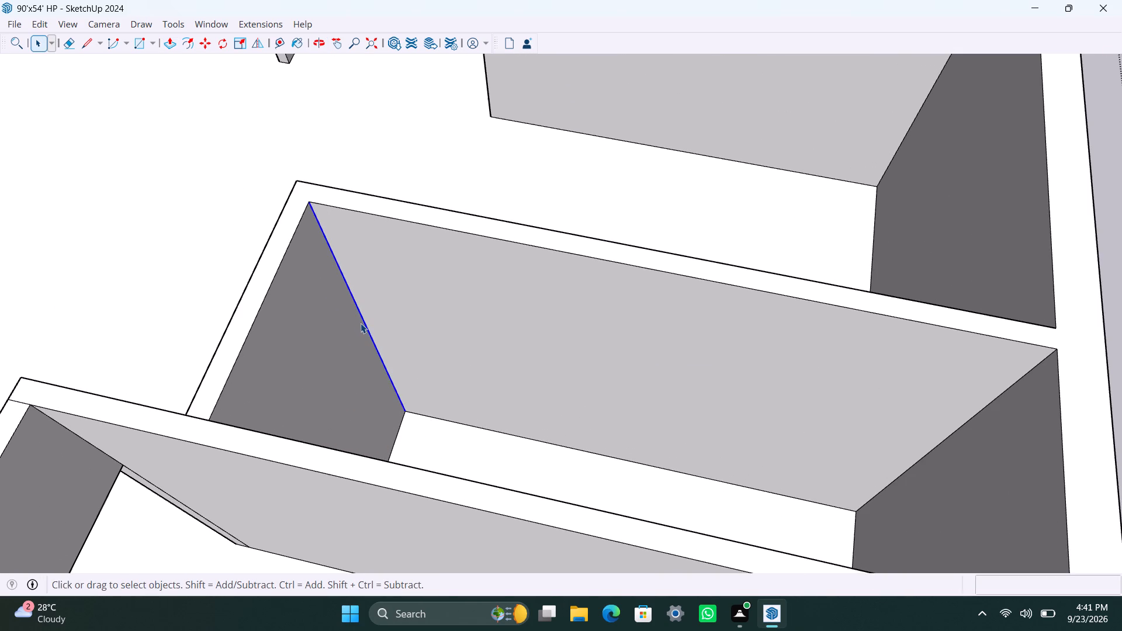
key("m")
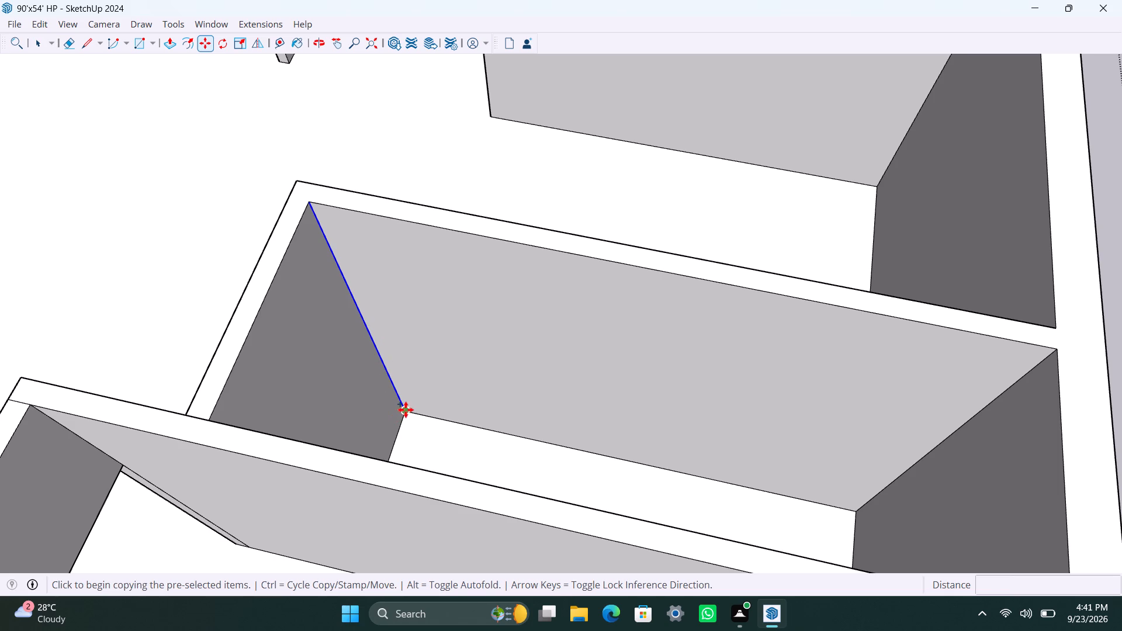
left_click(406, 407)
type("5'")
key("Return")
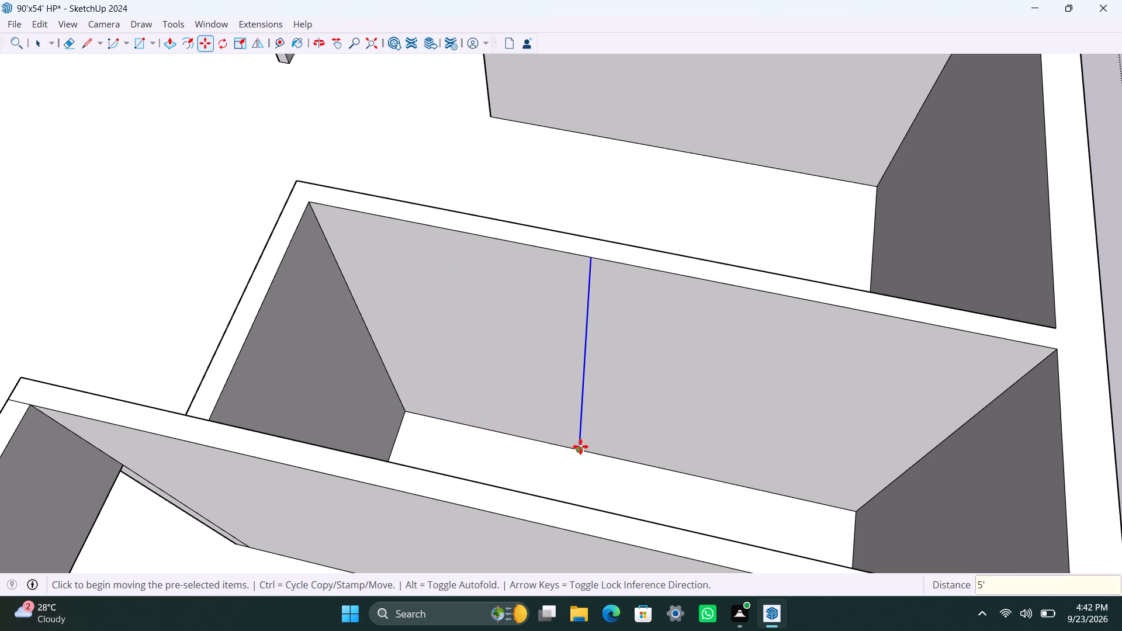
Copy the new vertical edge another 4.5" toward the outer wall, marking a strip for a dividing wall.
left_click(580, 444)
type("4.5\"")
key("Return")
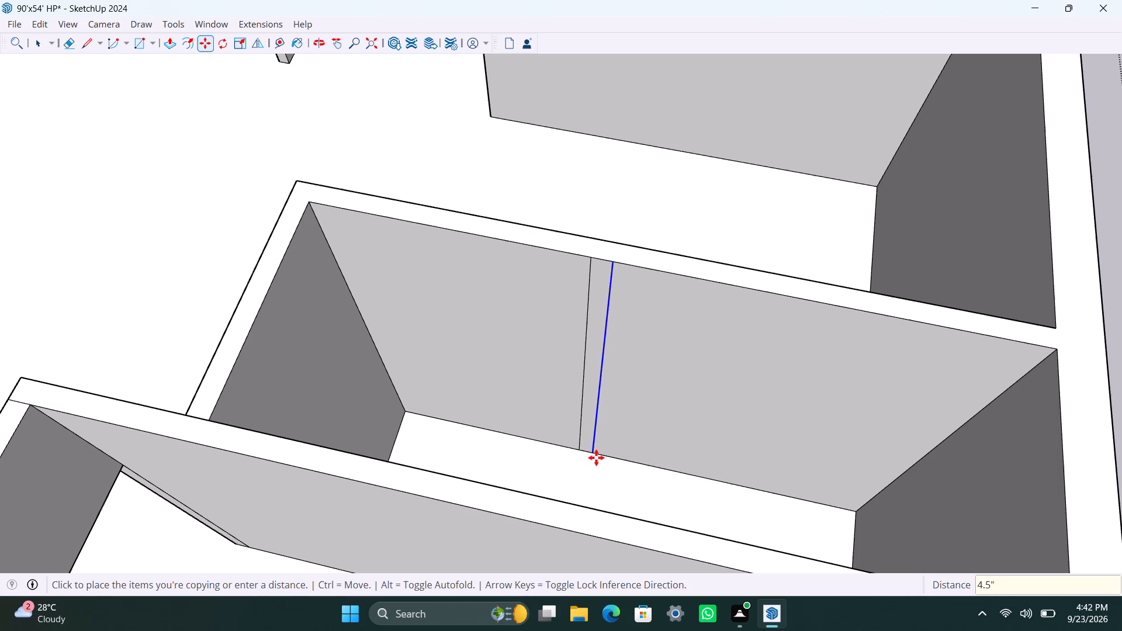
Extrude the marked strip 4'1.5" to the opposite partition, dividing the narrow room in two, and save the model.
key("space")
left_click(591, 417)
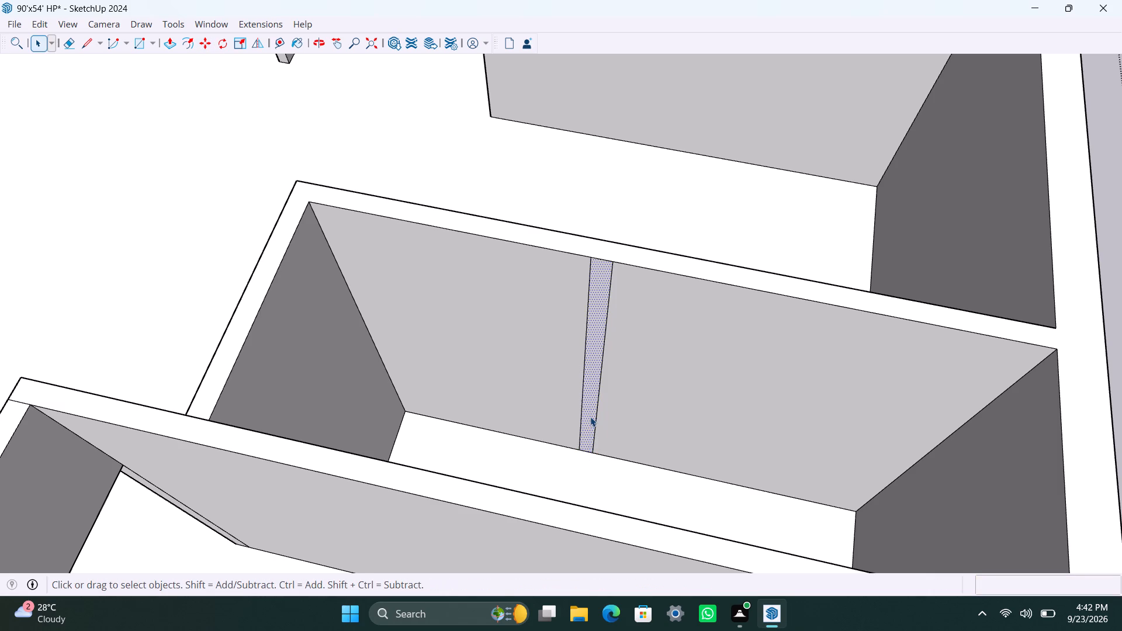
key("p")
left_click_drag(589, 415, 553, 532)
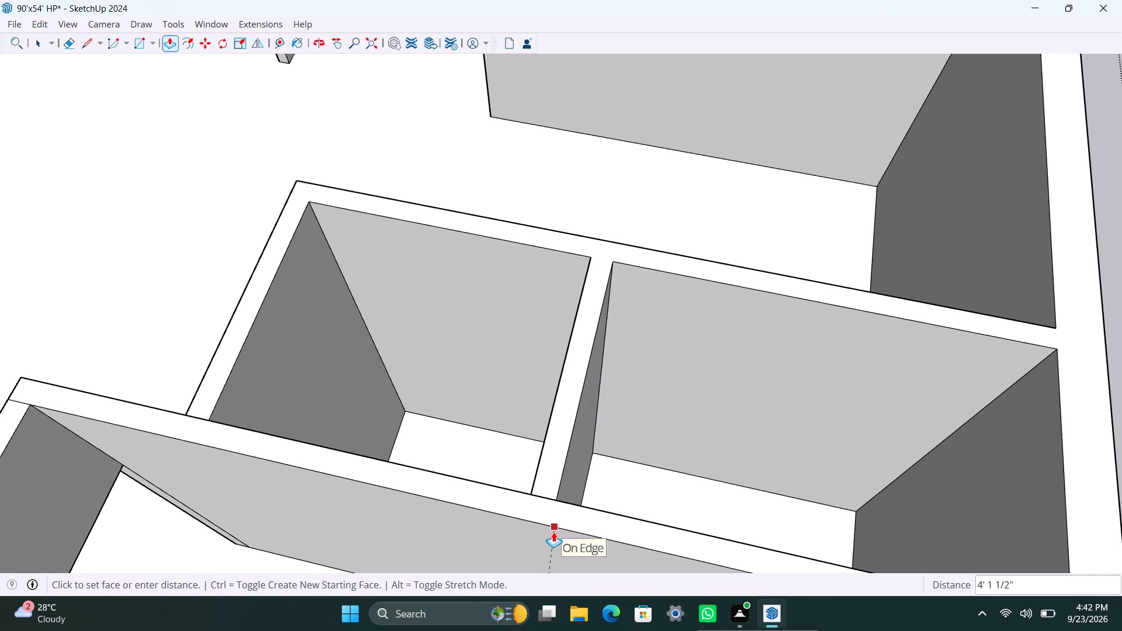
left_click_drag(553, 532, 548, 496)
key("ctrl+s")
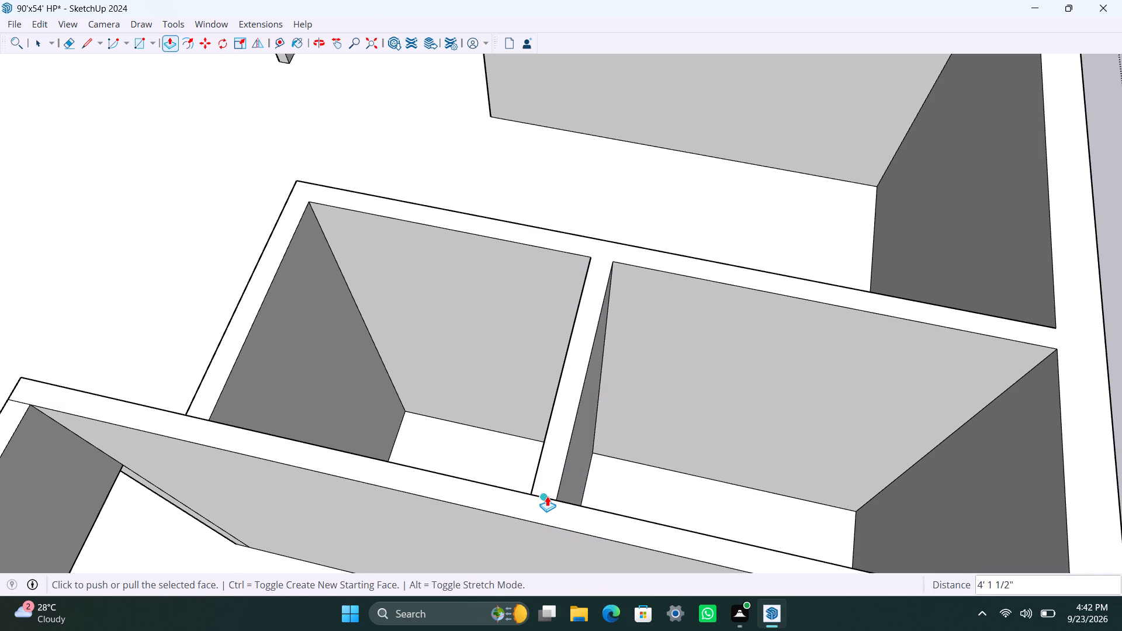
Review the divided narrow room within the whole plan and save the model again.
key("space")
scroll(516, 404, "down", 11)
middle_click_drag(481, 335, 542, 398)
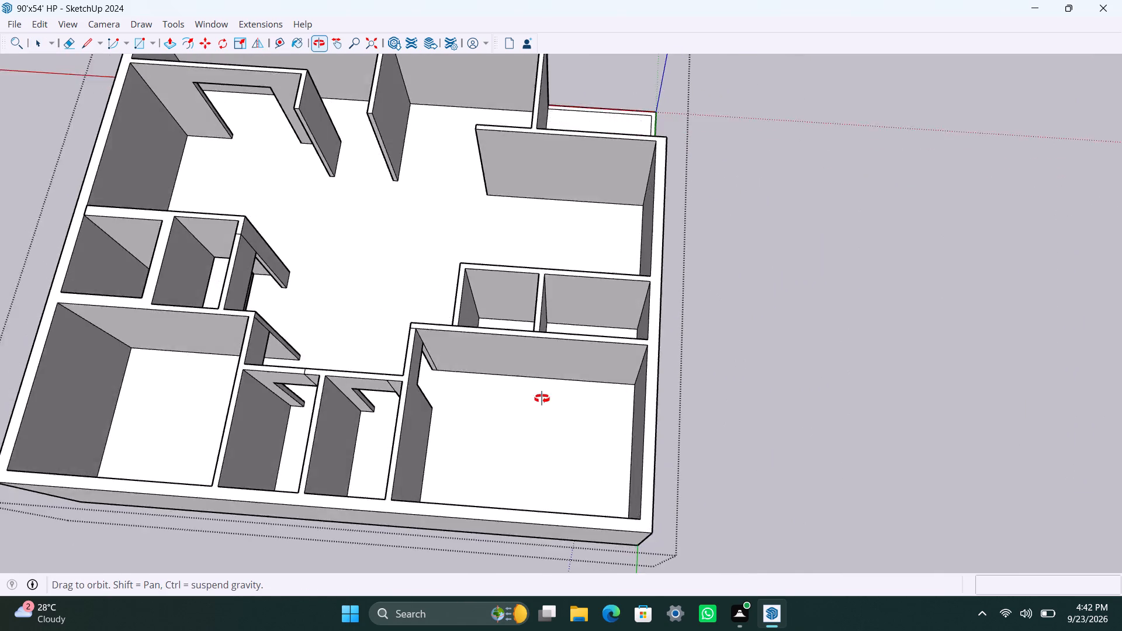
middle_click_drag(542, 398, 924, 342)
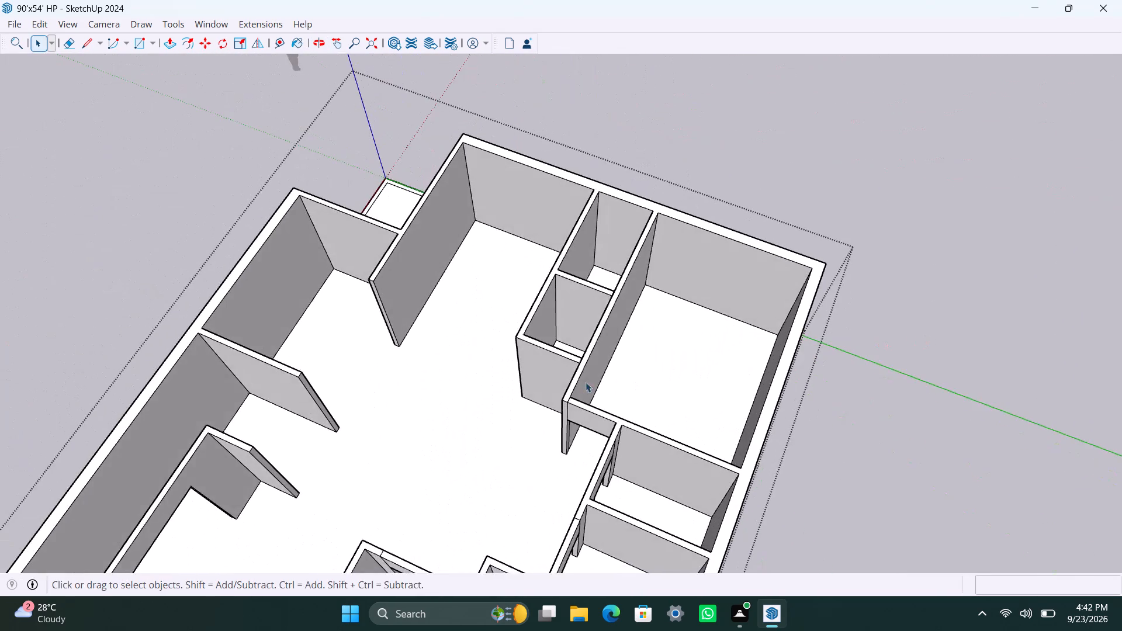
scroll(554, 388, "up", 3)
middle_click_drag(307, 464, 383, 463)
key("ctrl+s")
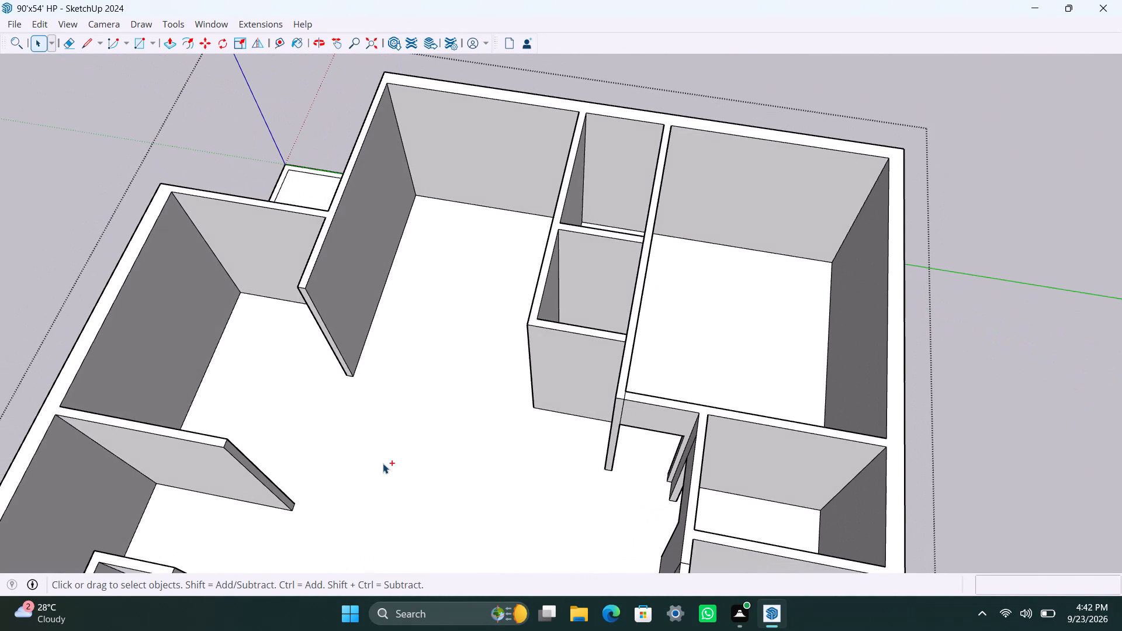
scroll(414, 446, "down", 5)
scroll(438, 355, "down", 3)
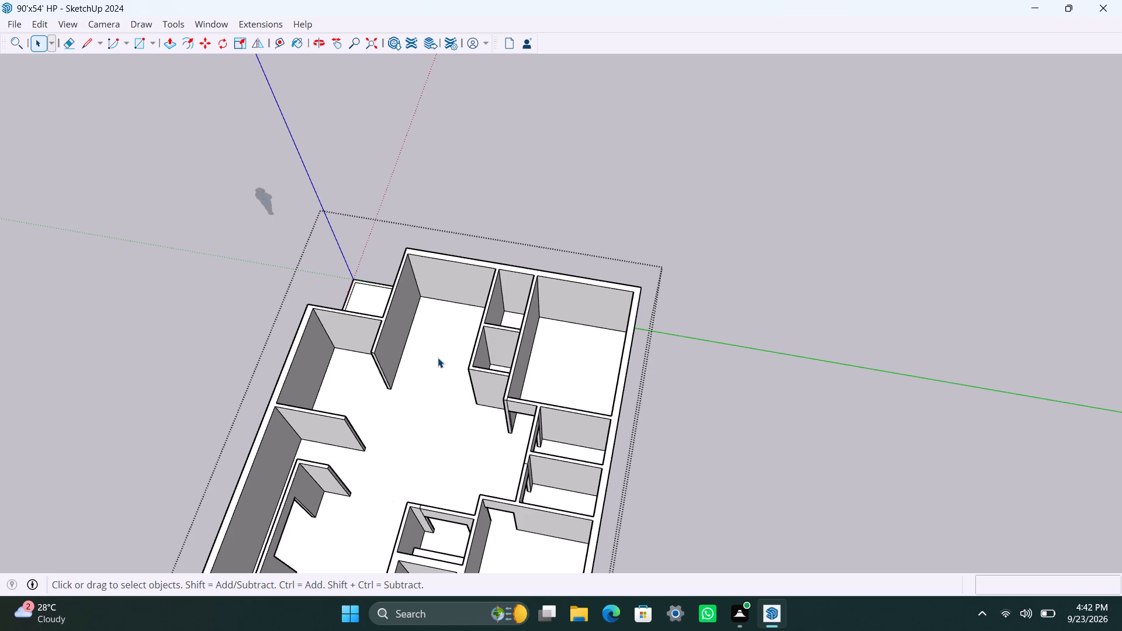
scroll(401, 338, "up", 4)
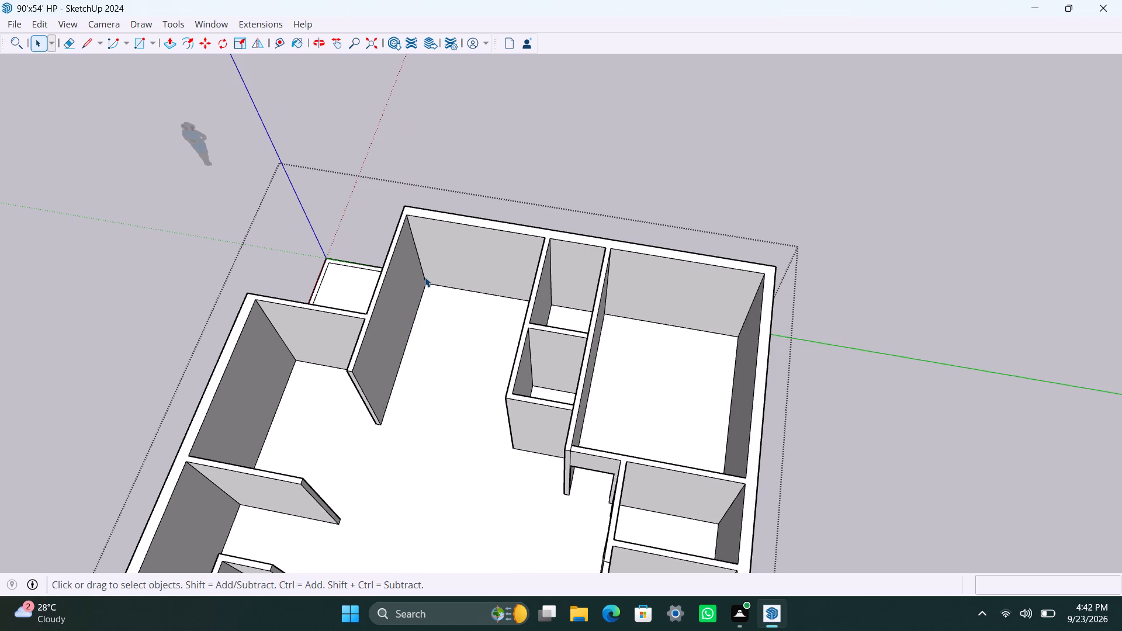
Copy the inner vertical corner edge 12'7.5" along the wall beside the small porch slab, toward the wall's free end.
left_click(425, 277)
key("m")
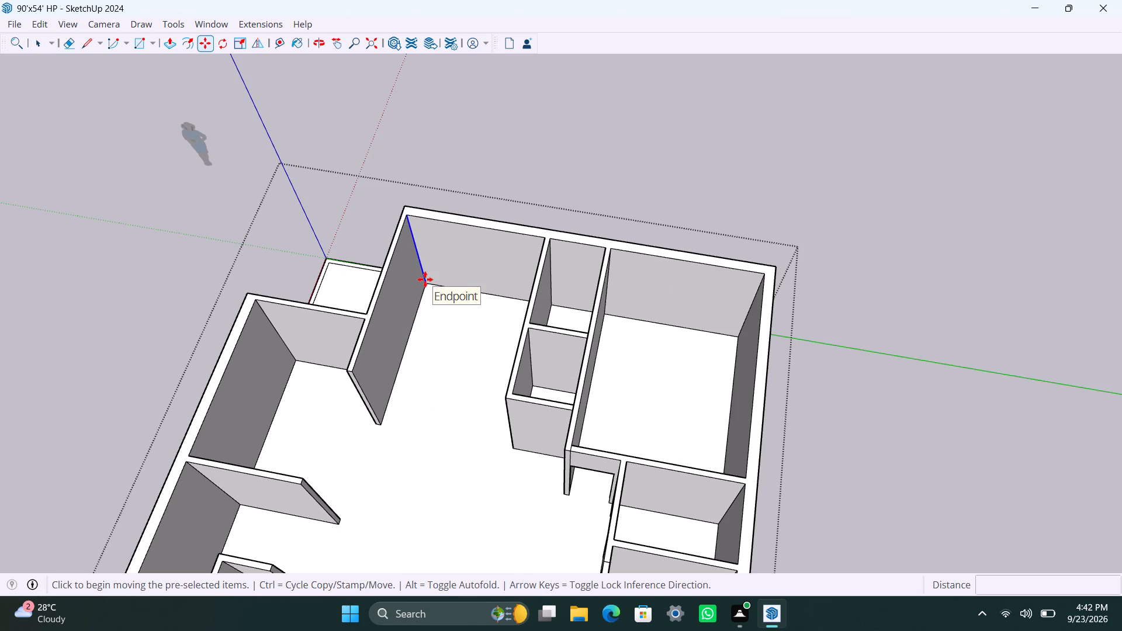
left_click_drag(426, 284, 427, 290)
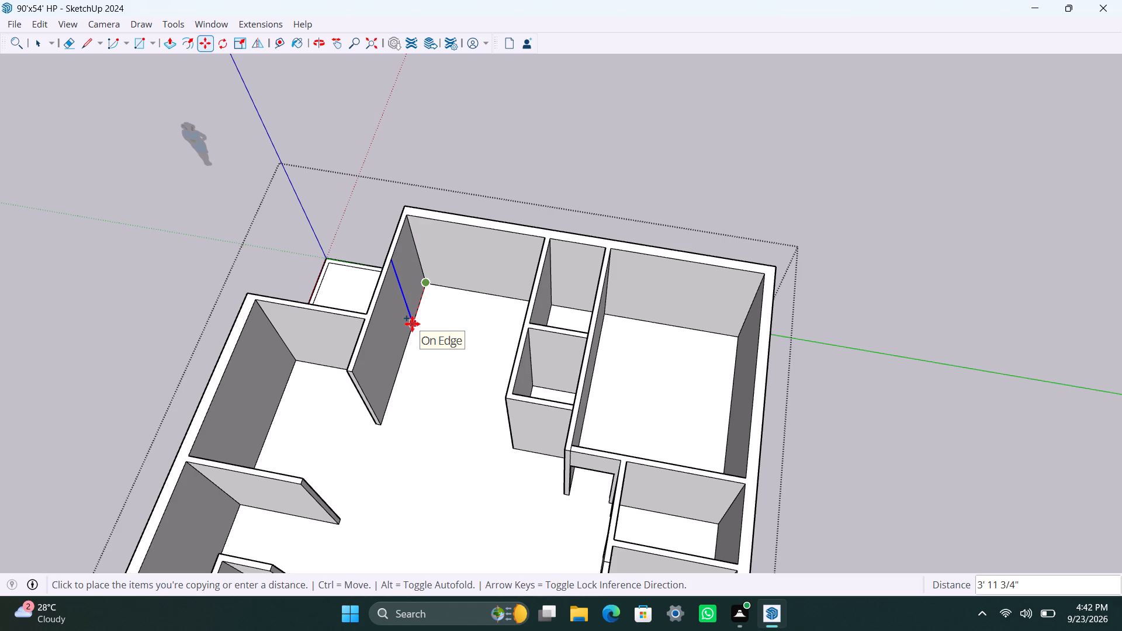
type("12'")
key("7")
type(".5\"")
key("Return")
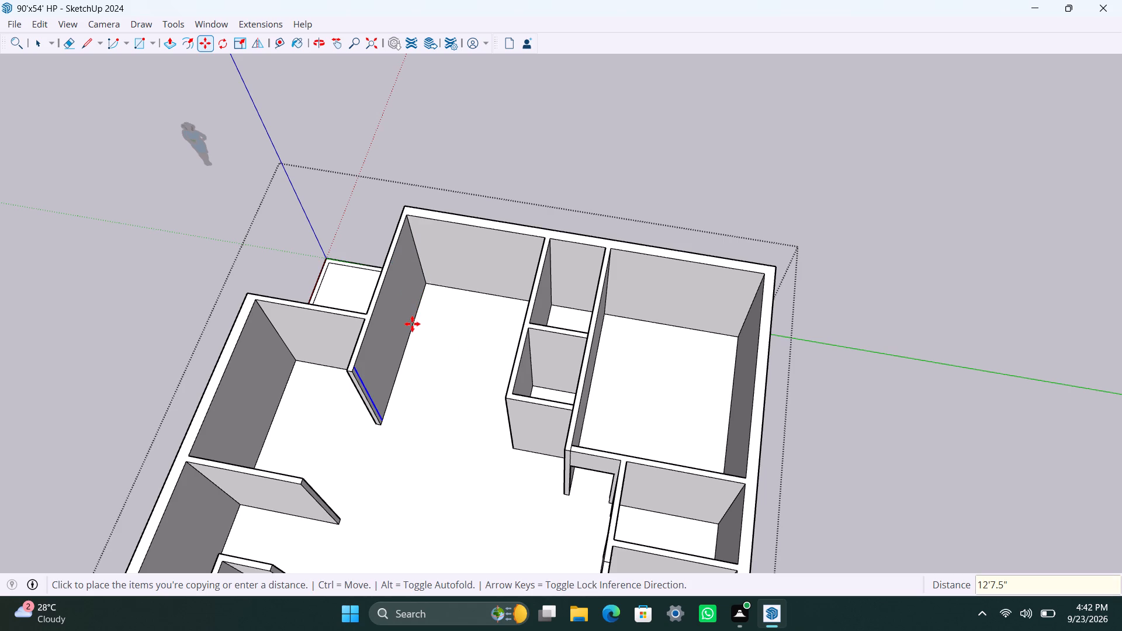
Extrude the narrow strip at the wall's free end 1' into the open room, forming a short return wall.
scroll(365, 414, "up", 7)
middle_click_drag(401, 446, 300, 479)
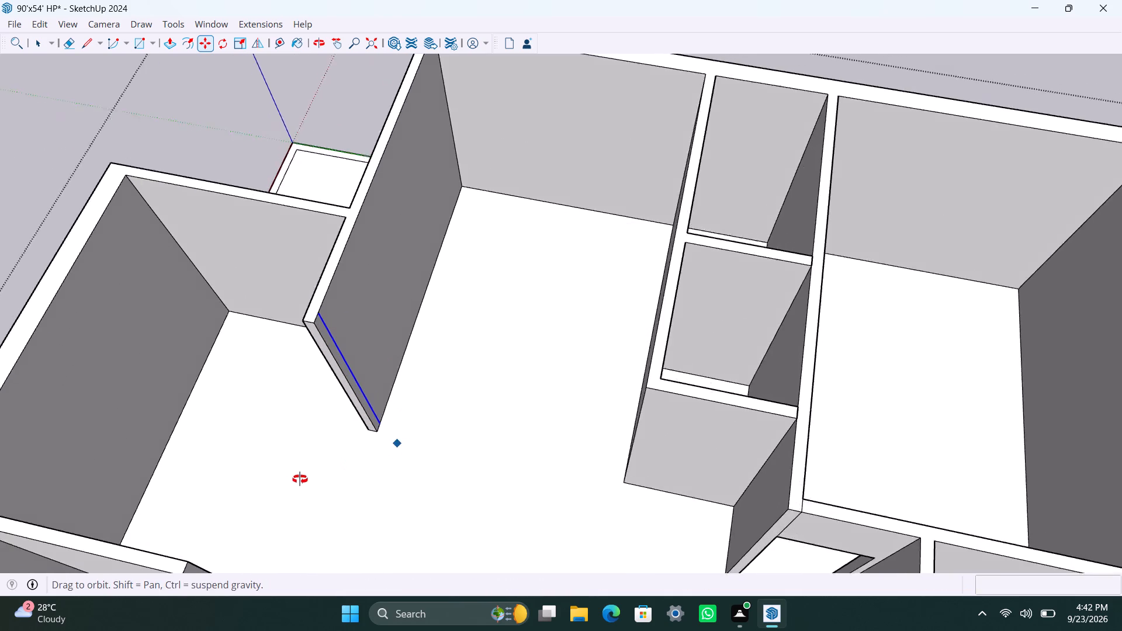
middle_click_drag(300, 479, 285, 486)
scroll(296, 415, "up", 3)
key("space")
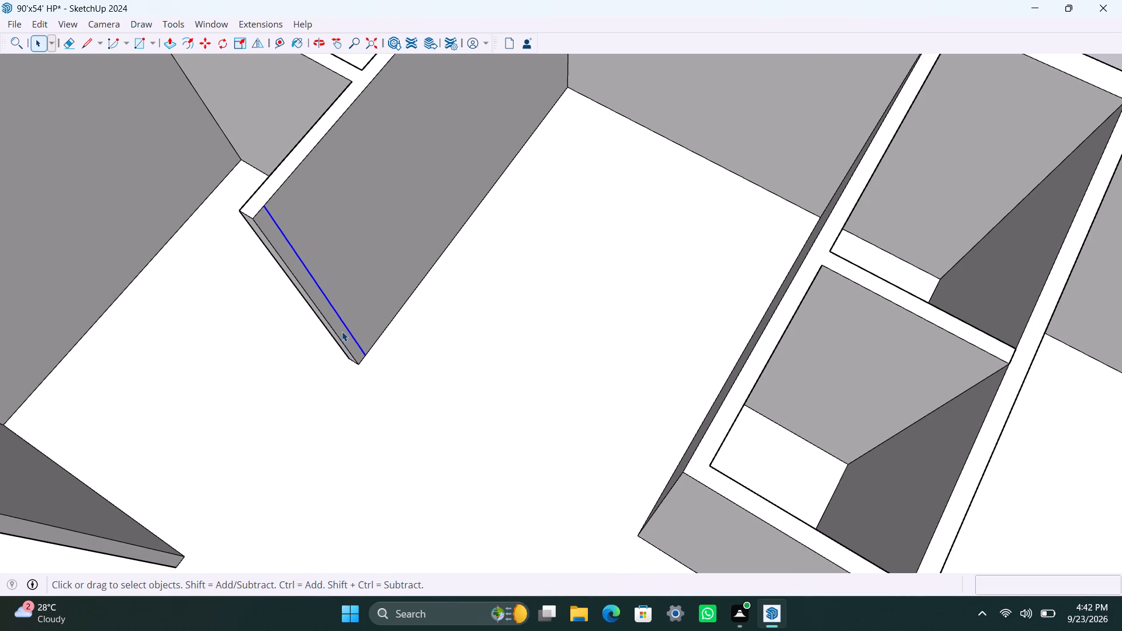
left_click(342, 330)
key("p")
left_click(342, 328)
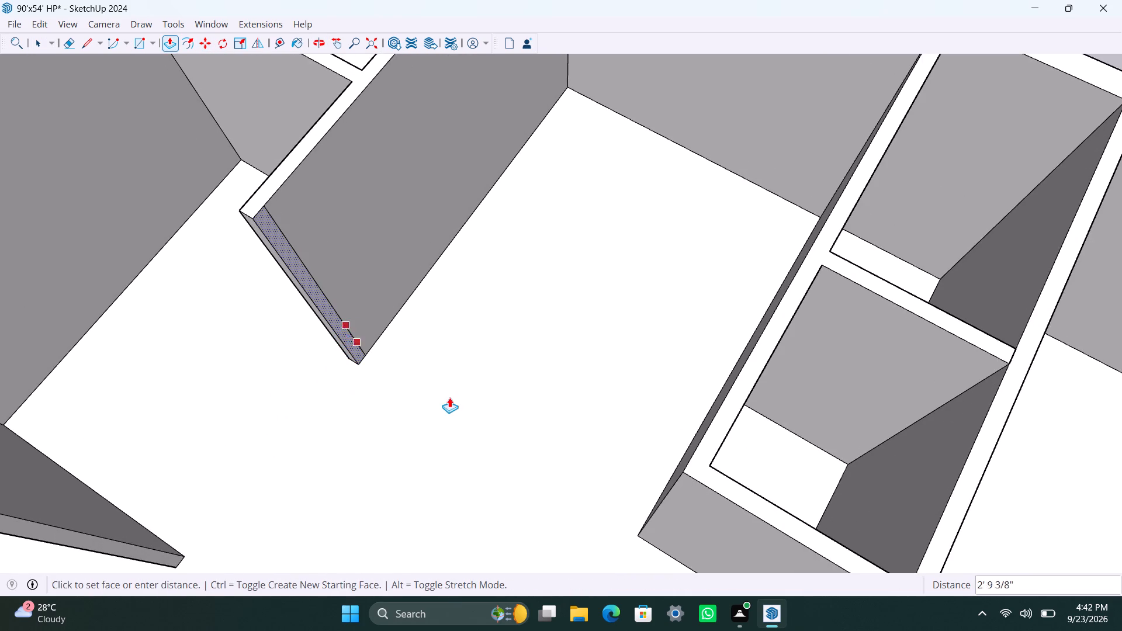
type("1'")
key("Return")
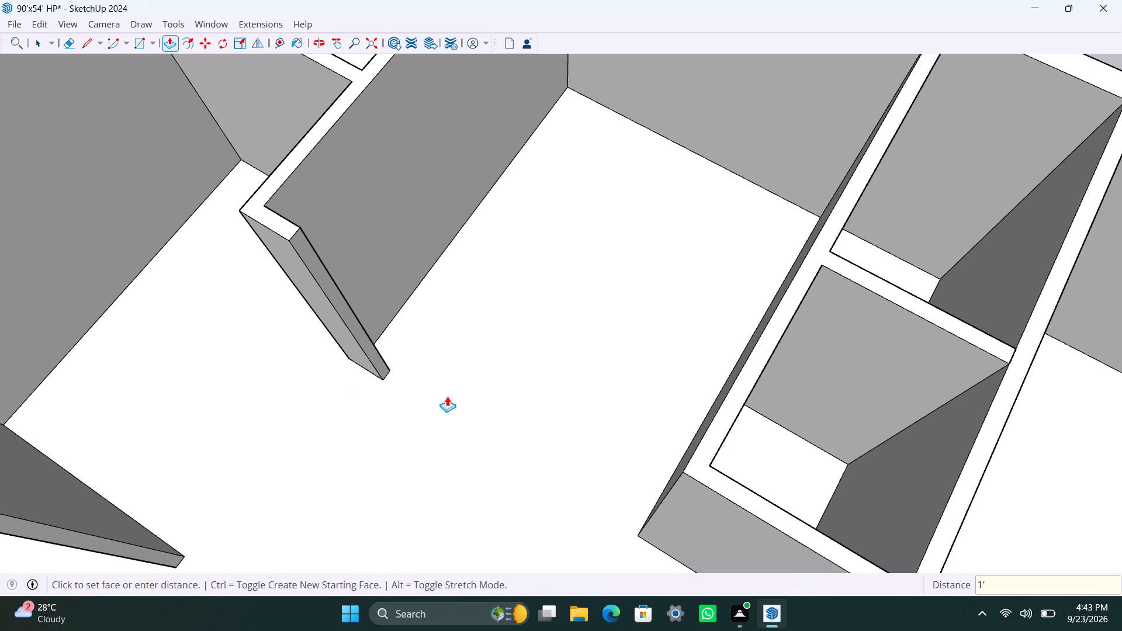
key("space")
Place a guide line 3' from the bottom end edge of the short return wall, toward the opposite partition.
key("t")
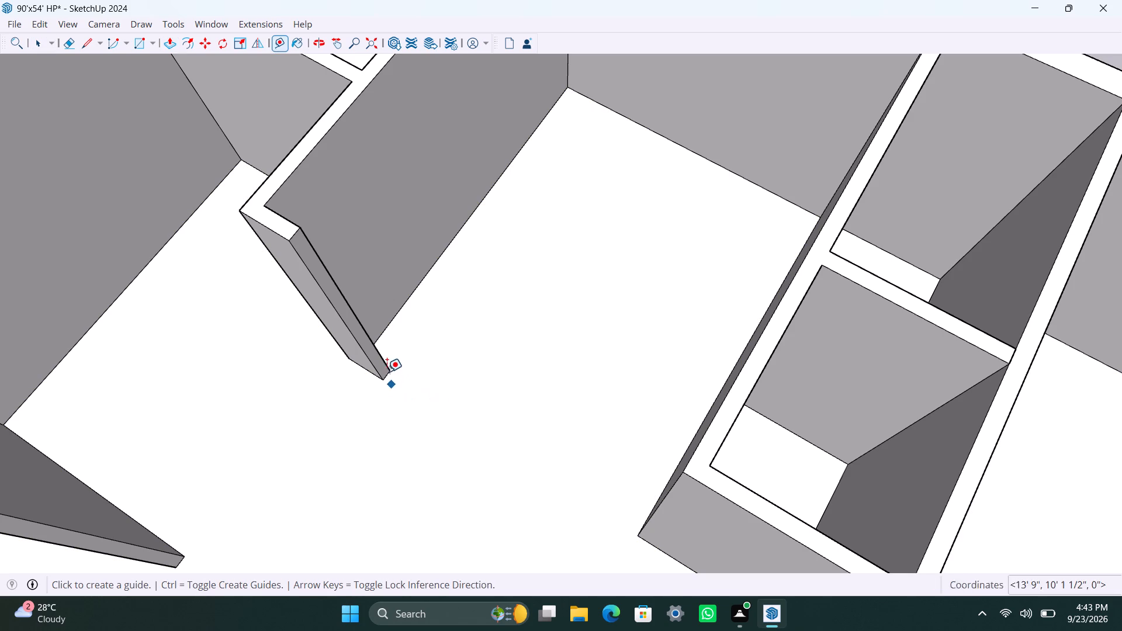
left_click(386, 371)
key("space")
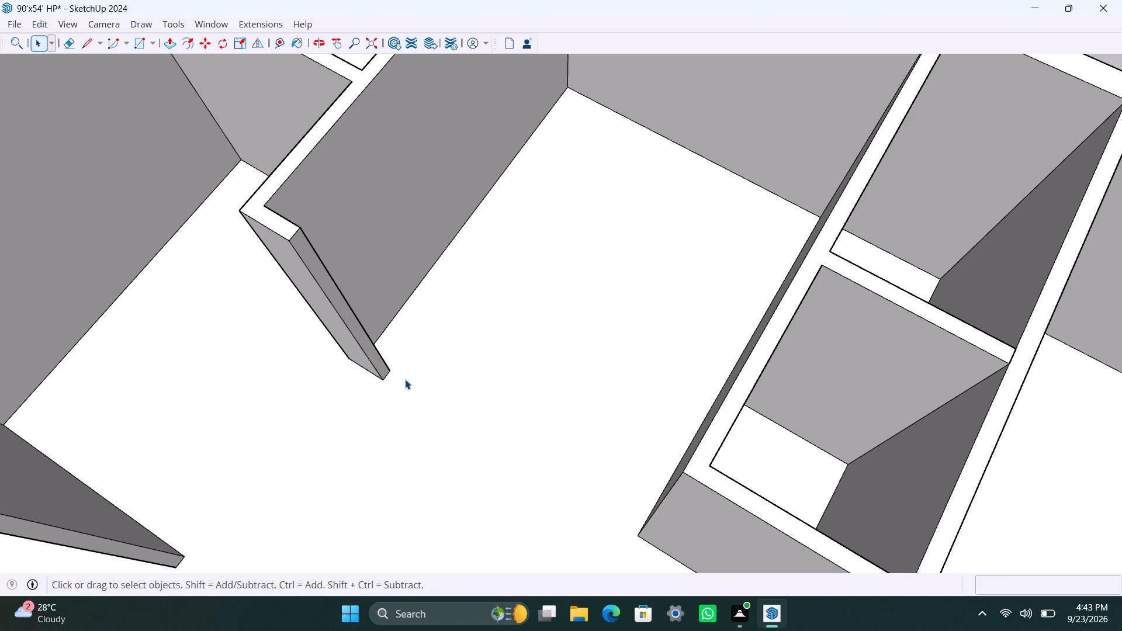
scroll(391, 370, "up", 2)
key("t")
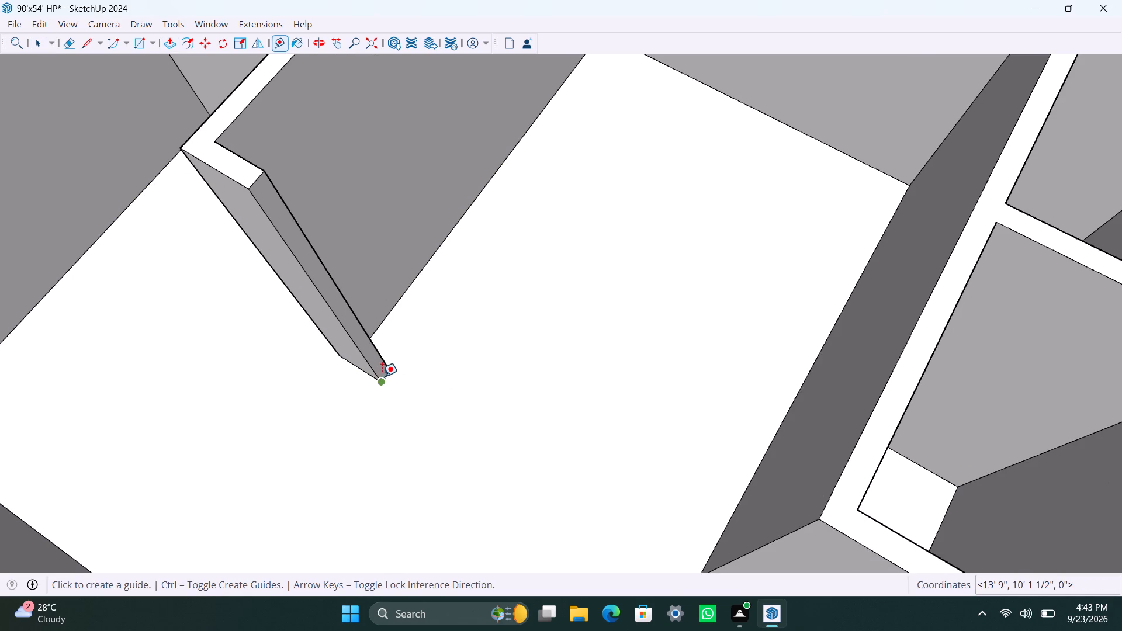
scroll(382, 377, "up", 3)
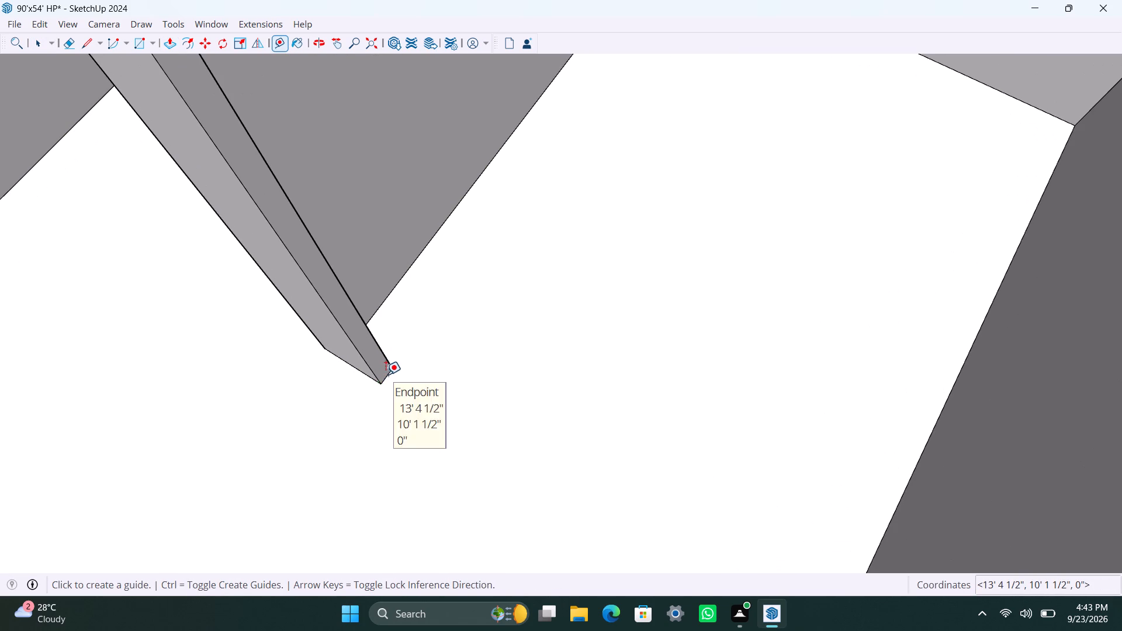
scroll(386, 374, "up", 3)
left_click(384, 377)
type("3'")
key("Return")
key("space")
Copy the vertical corner edge of the two small rooms' partition 4.5" back along that partition, marking a wall-thickness strip.
scroll(417, 397, "down", 14)
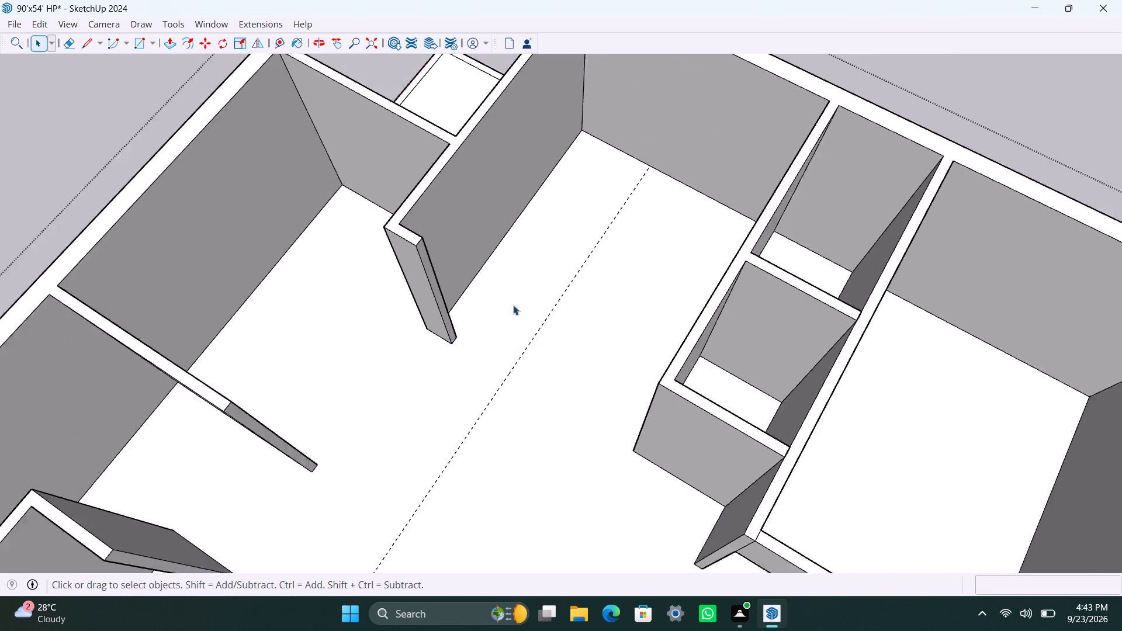
scroll(513, 305, "down", 1)
middle_click_drag(508, 334, 855, 338)
scroll(576, 312, "down", 4)
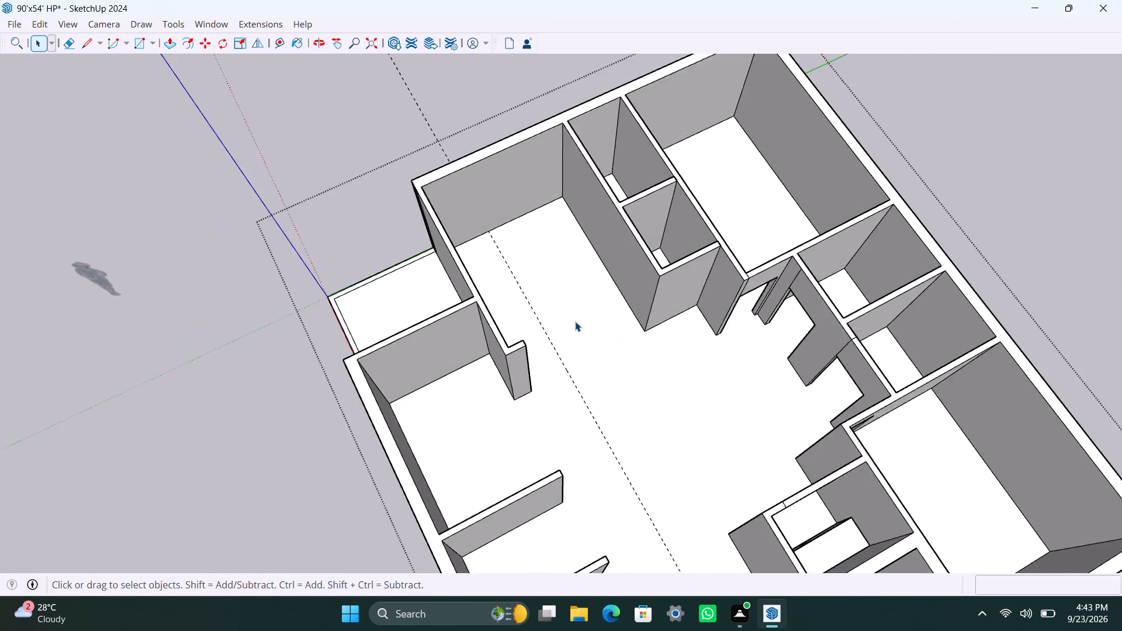
scroll(575, 321, "down", 1)
middle_click_drag(576, 328, 700, 385)
scroll(489, 264, "up", 1)
scroll(662, 315, "up", 4)
middle_click_drag(608, 311, 611, 297)
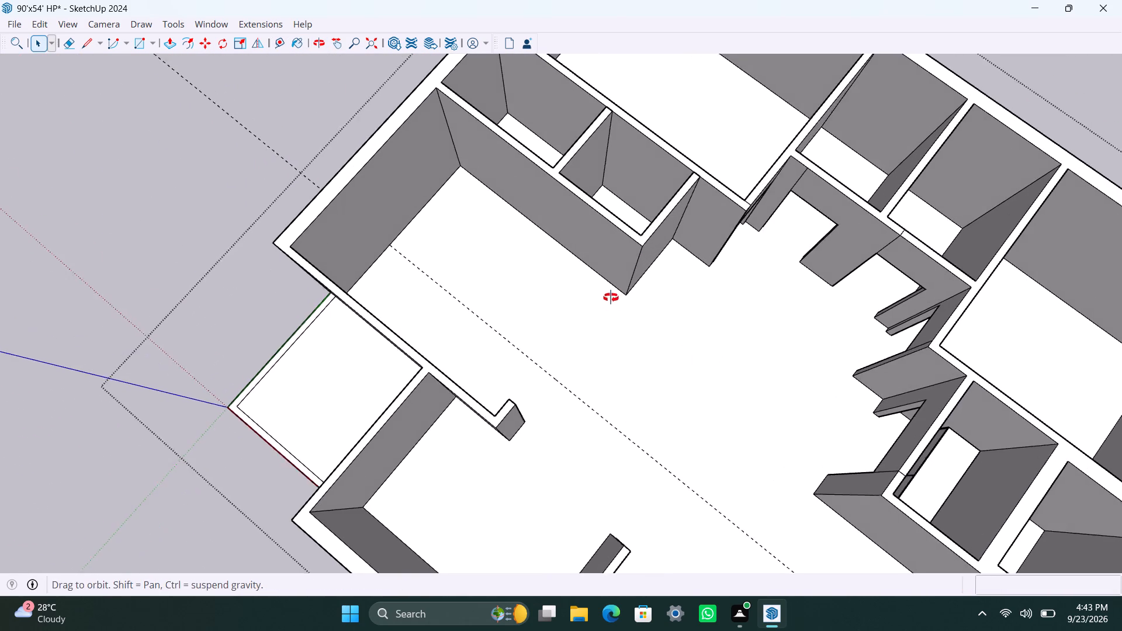
middle_click_drag(611, 297, 614, 278)
scroll(617, 276, "up", 6)
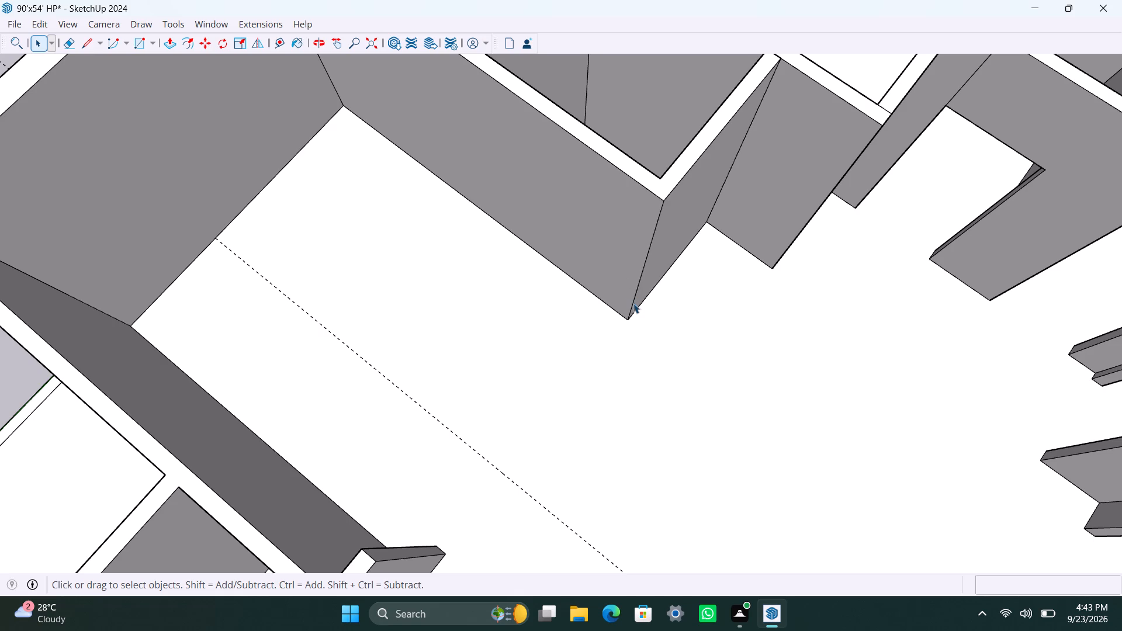
left_click(633, 303)
key("m")
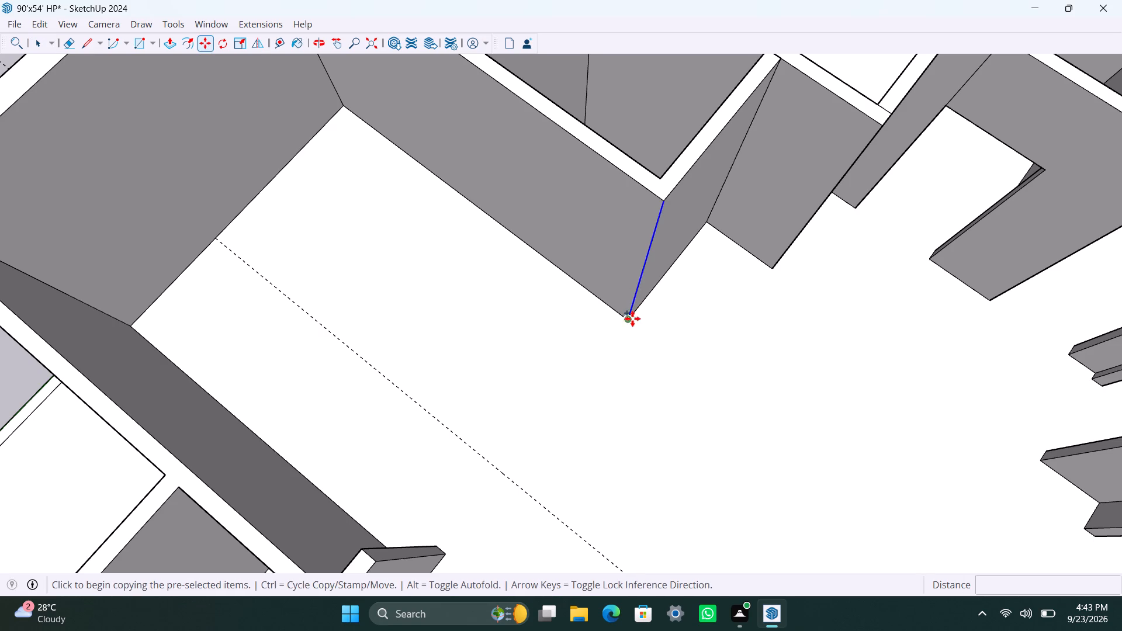
left_click(631, 320)
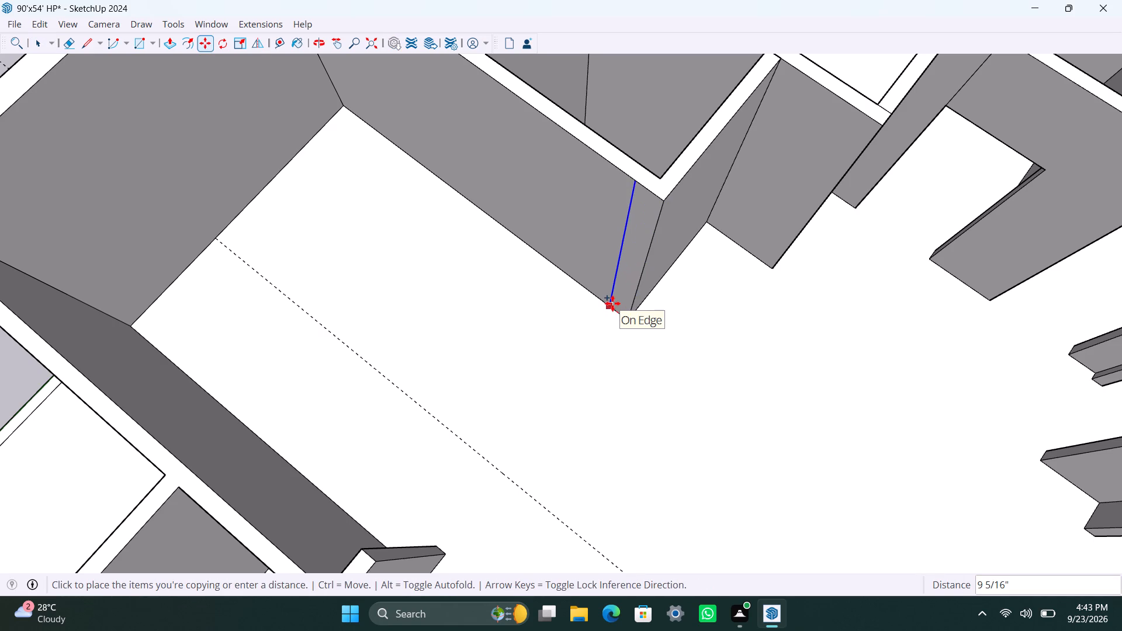
type("4.5\"")
key("Return")
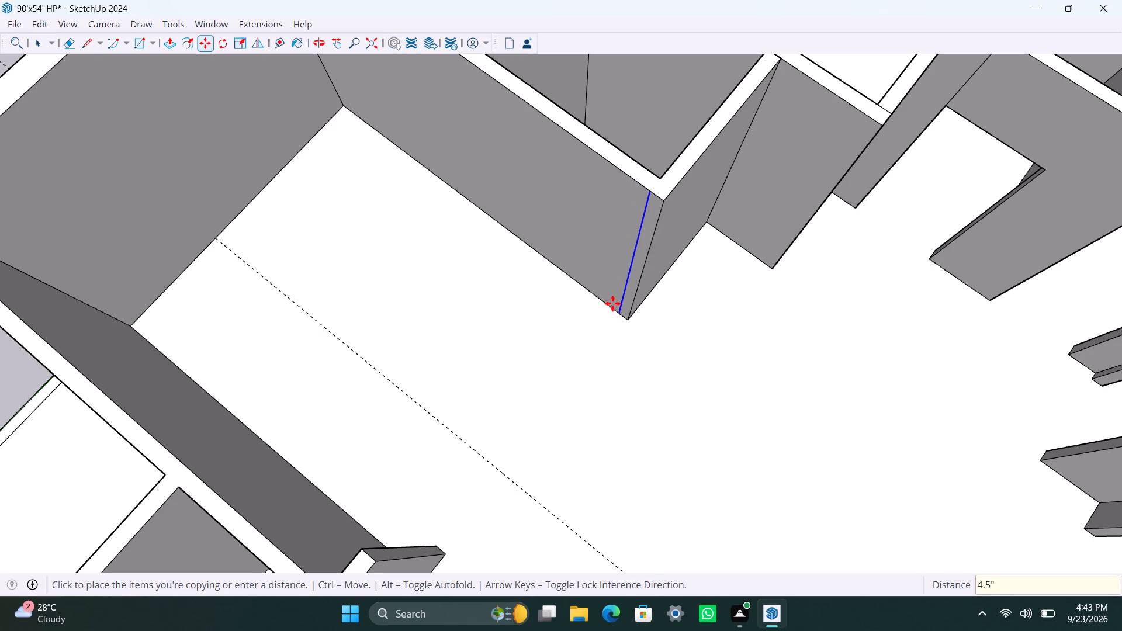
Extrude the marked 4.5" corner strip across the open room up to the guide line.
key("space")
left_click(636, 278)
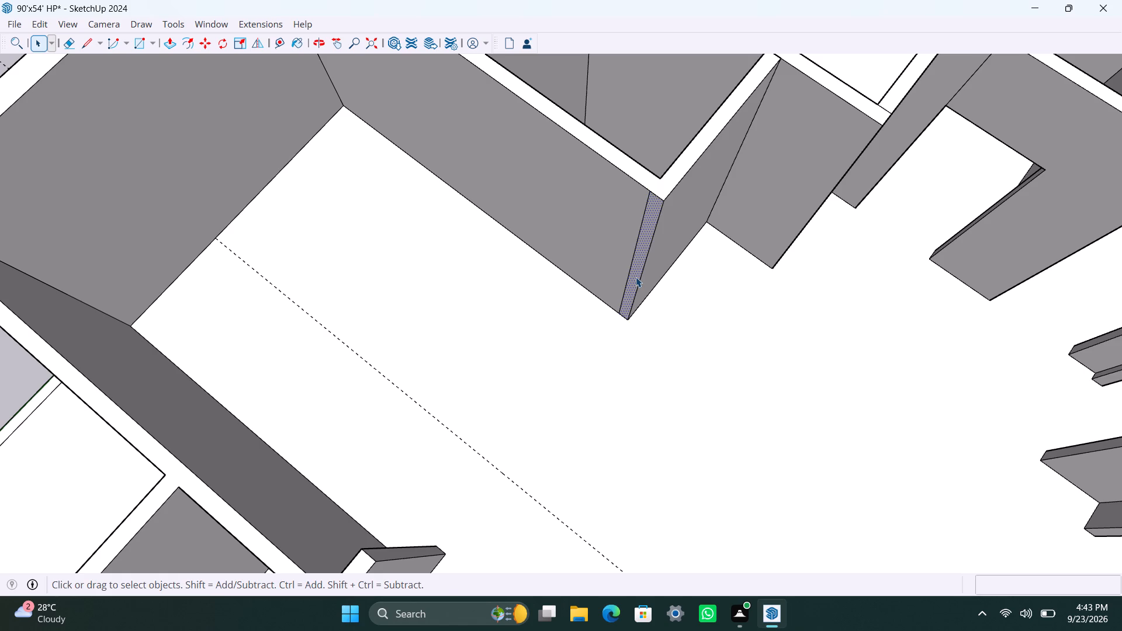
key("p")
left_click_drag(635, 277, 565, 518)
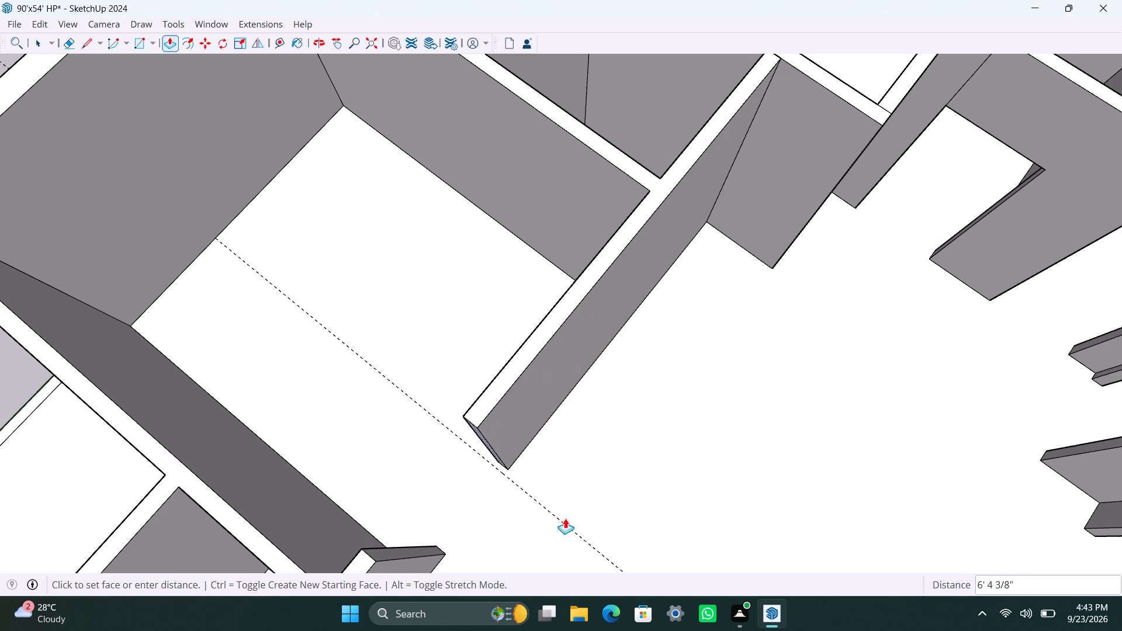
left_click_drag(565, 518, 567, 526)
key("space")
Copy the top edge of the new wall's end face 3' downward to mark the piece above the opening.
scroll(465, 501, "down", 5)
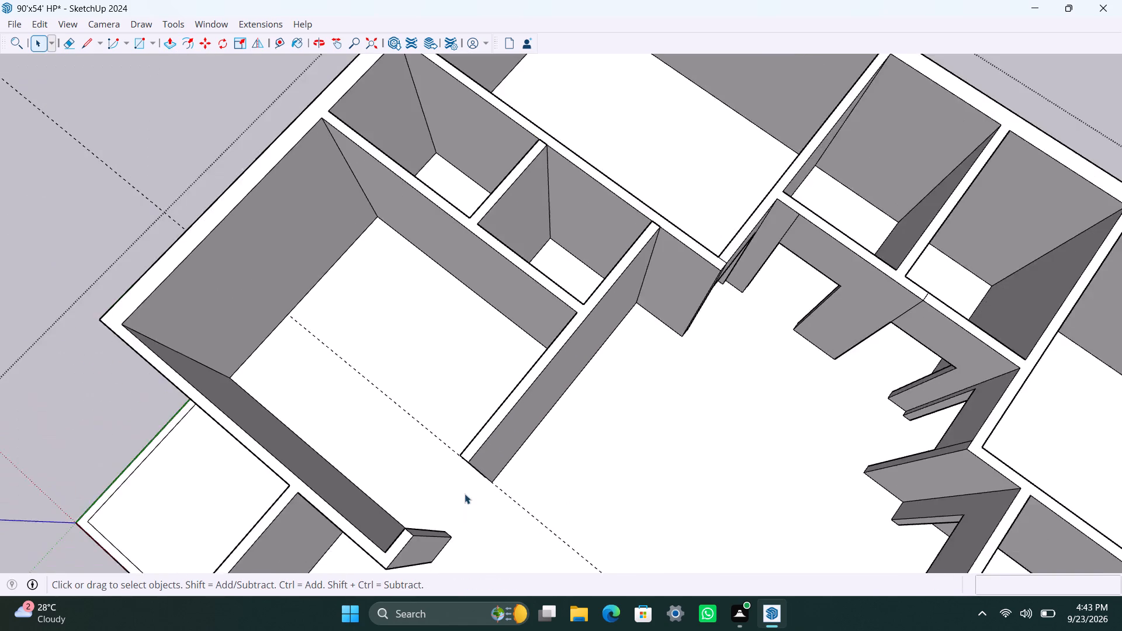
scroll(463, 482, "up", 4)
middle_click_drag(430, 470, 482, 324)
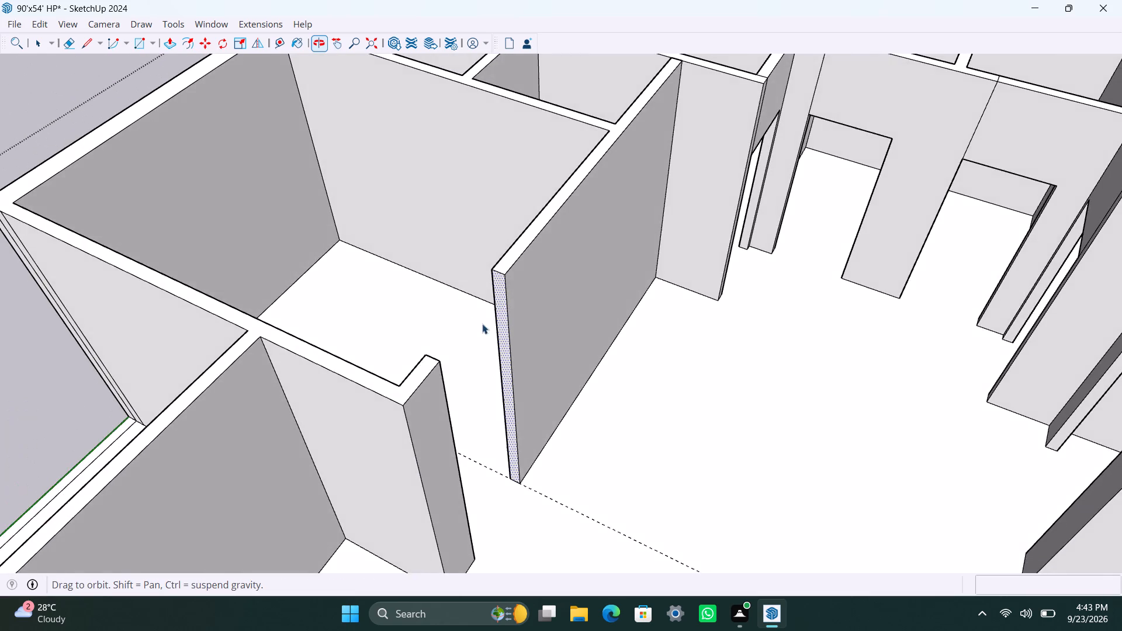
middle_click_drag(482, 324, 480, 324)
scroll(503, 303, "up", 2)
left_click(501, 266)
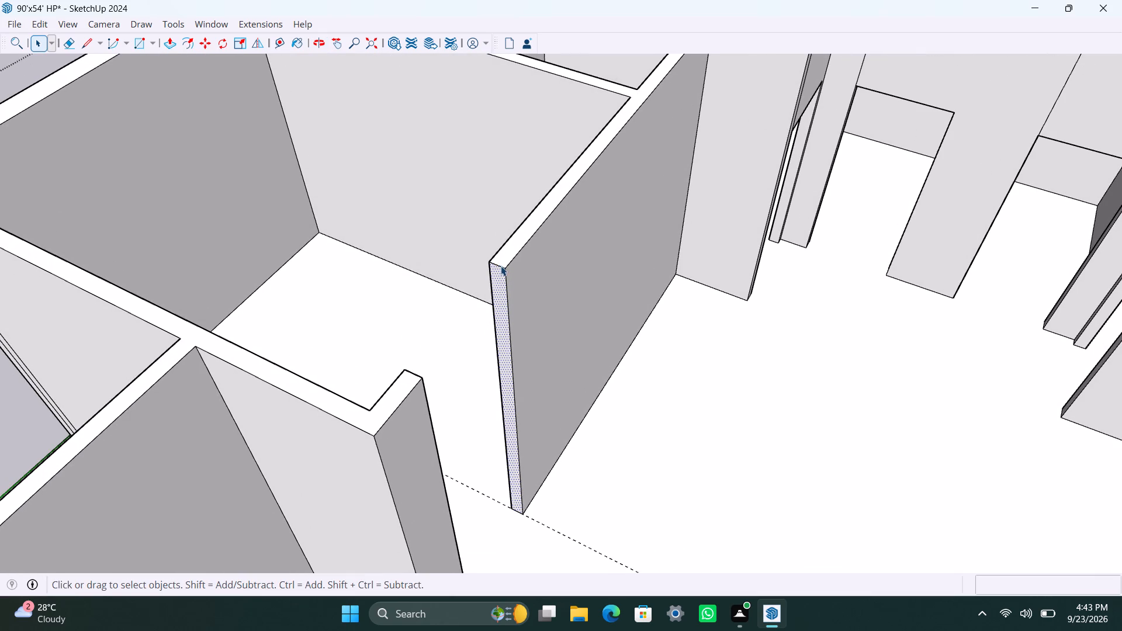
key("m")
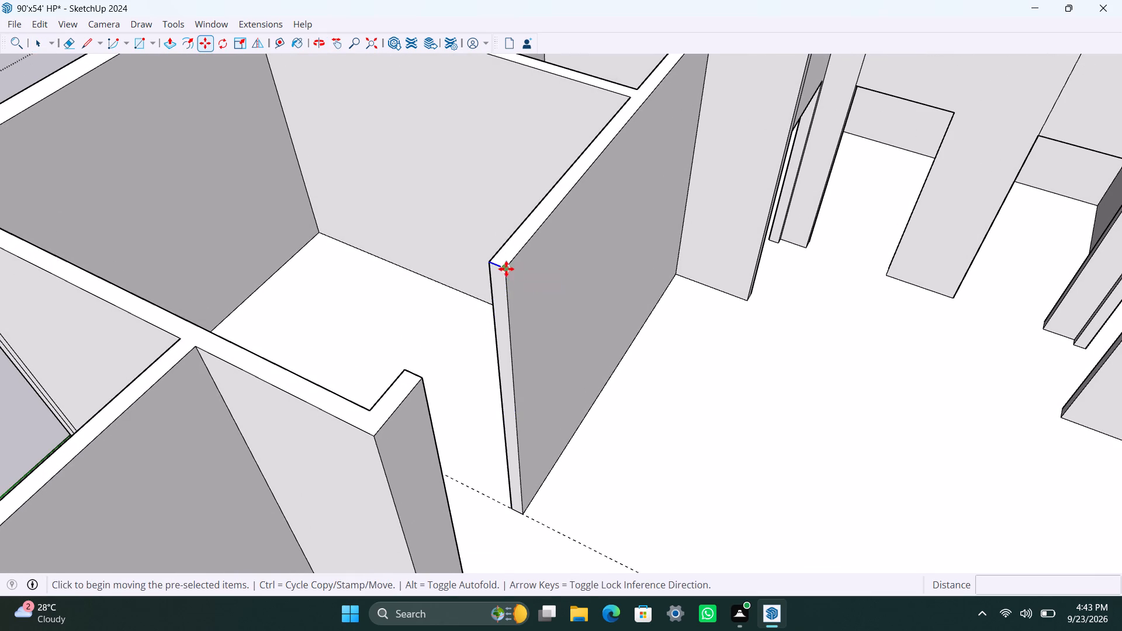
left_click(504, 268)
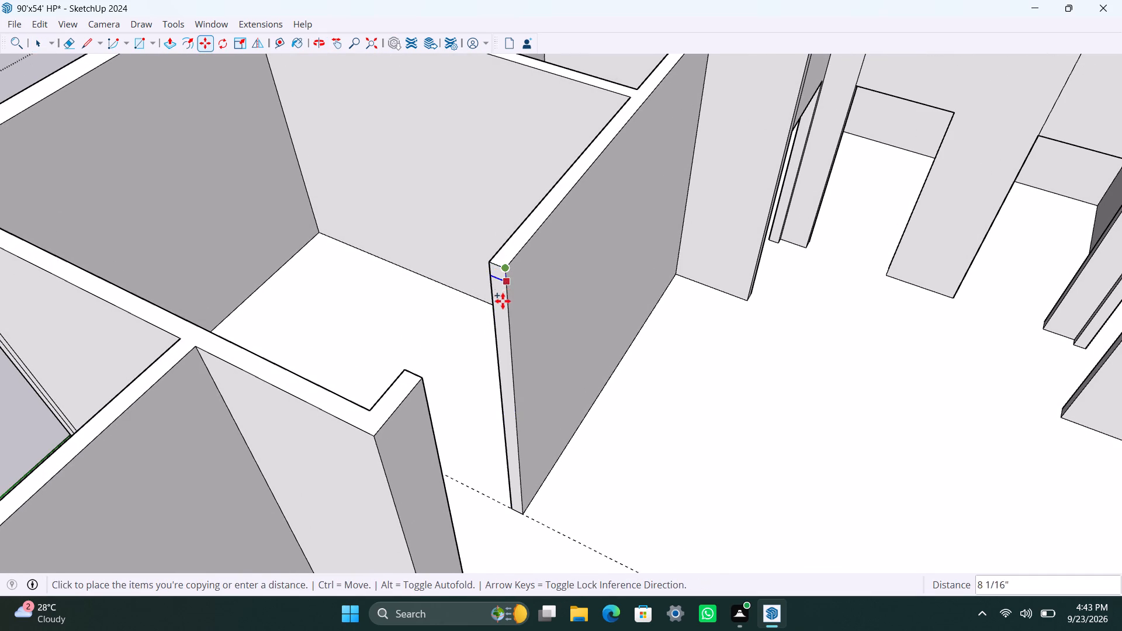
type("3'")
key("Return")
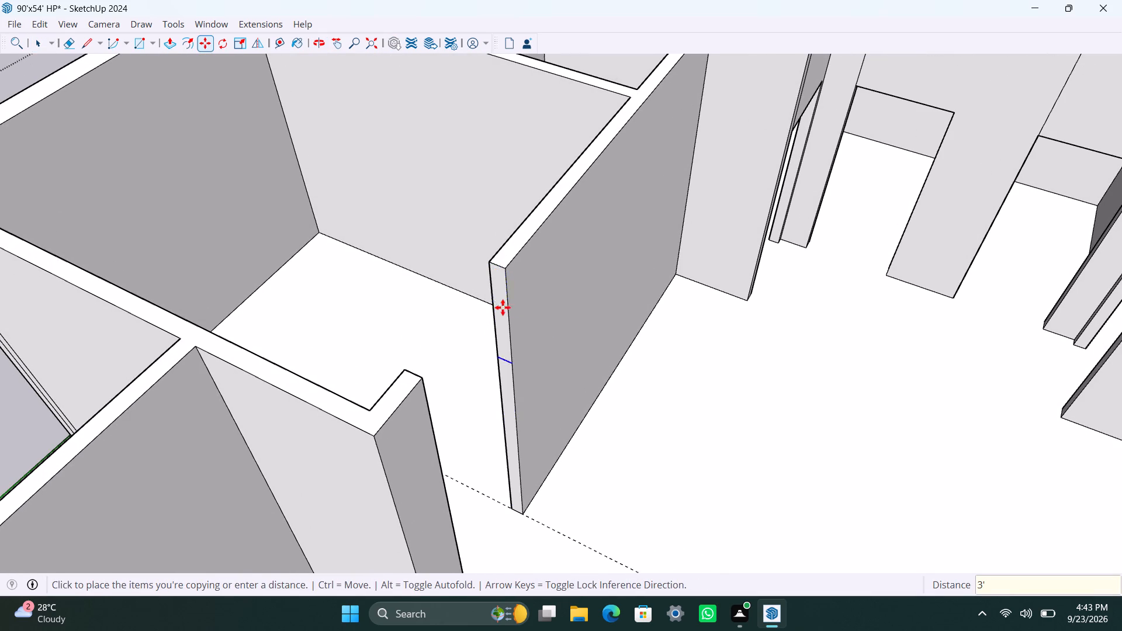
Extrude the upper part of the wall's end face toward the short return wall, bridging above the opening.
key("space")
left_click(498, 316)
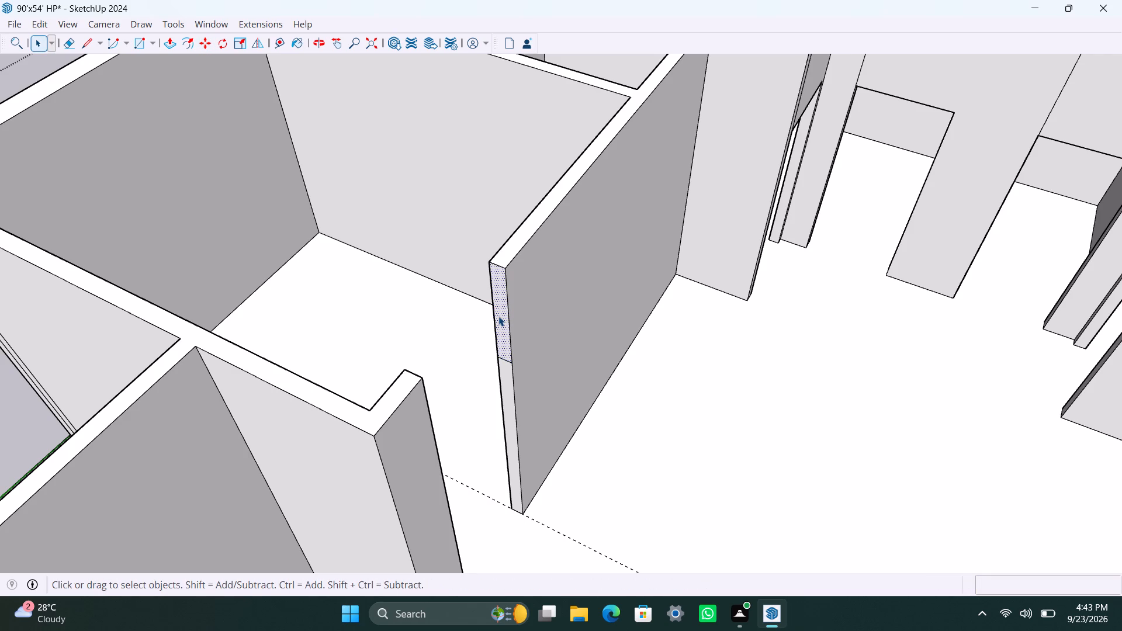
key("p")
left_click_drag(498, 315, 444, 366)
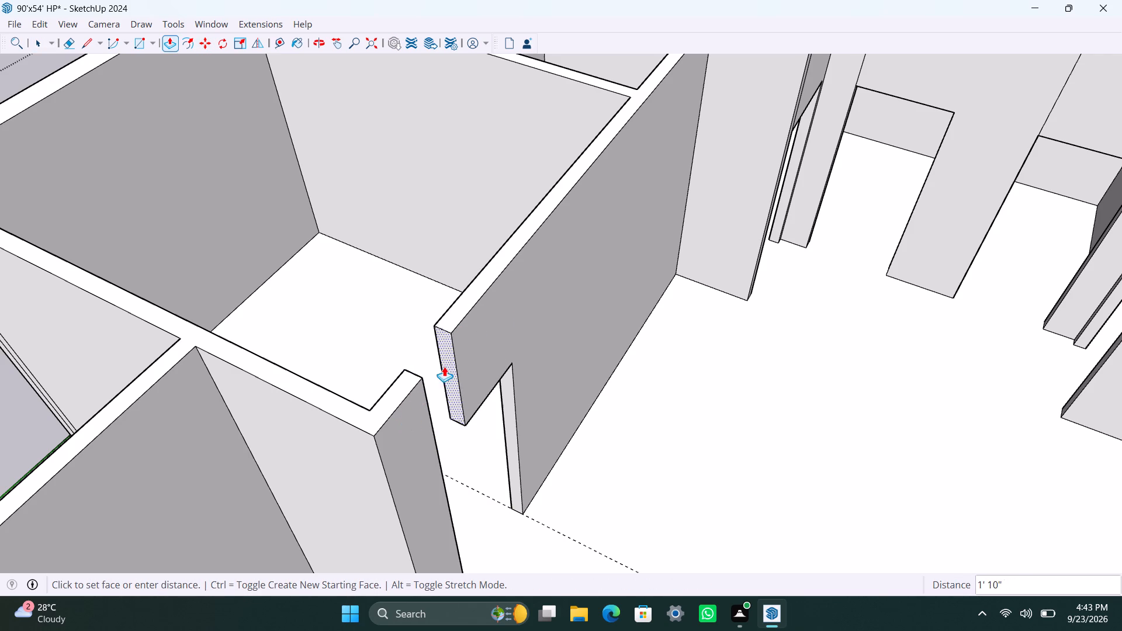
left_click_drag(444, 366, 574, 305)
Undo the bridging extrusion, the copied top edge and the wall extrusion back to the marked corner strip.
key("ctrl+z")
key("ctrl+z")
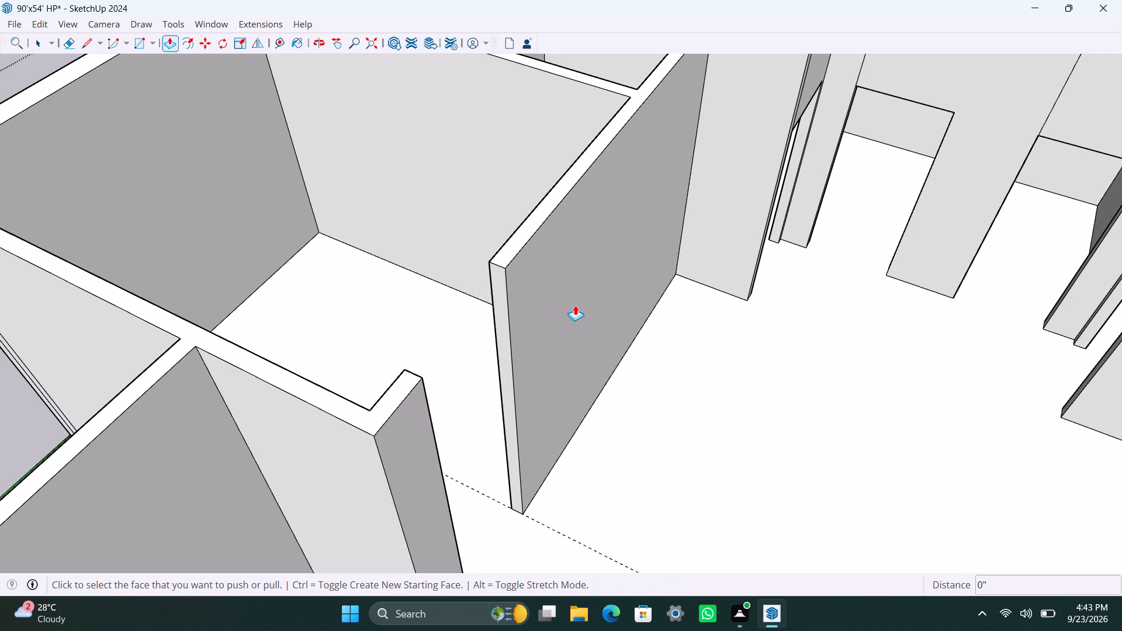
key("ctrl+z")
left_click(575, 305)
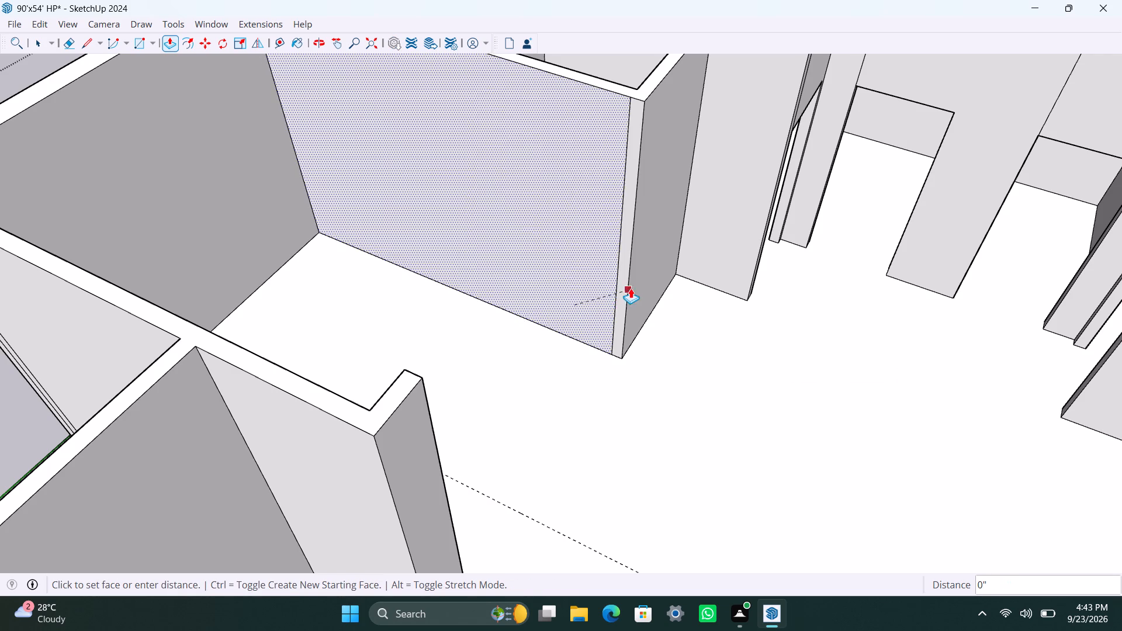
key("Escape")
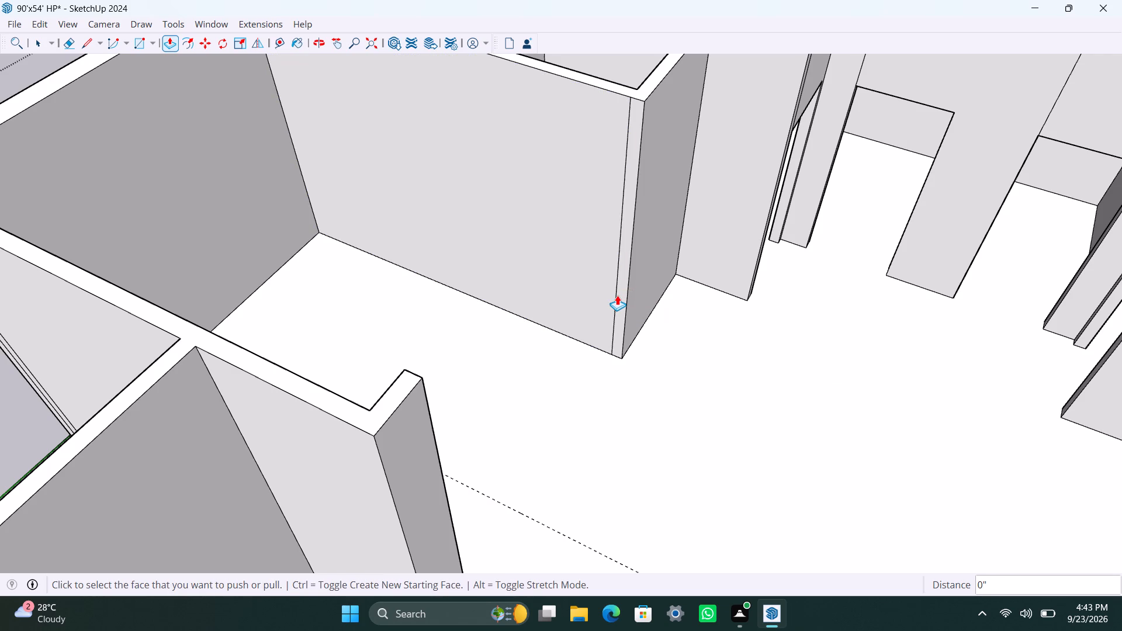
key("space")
Extrude the outer face of the small rooms' end wall 4.5" into the open hall.
scroll(615, 337, "down", 4)
middle_click_drag(609, 342, 407, 348)
scroll(622, 321, "up", 2)
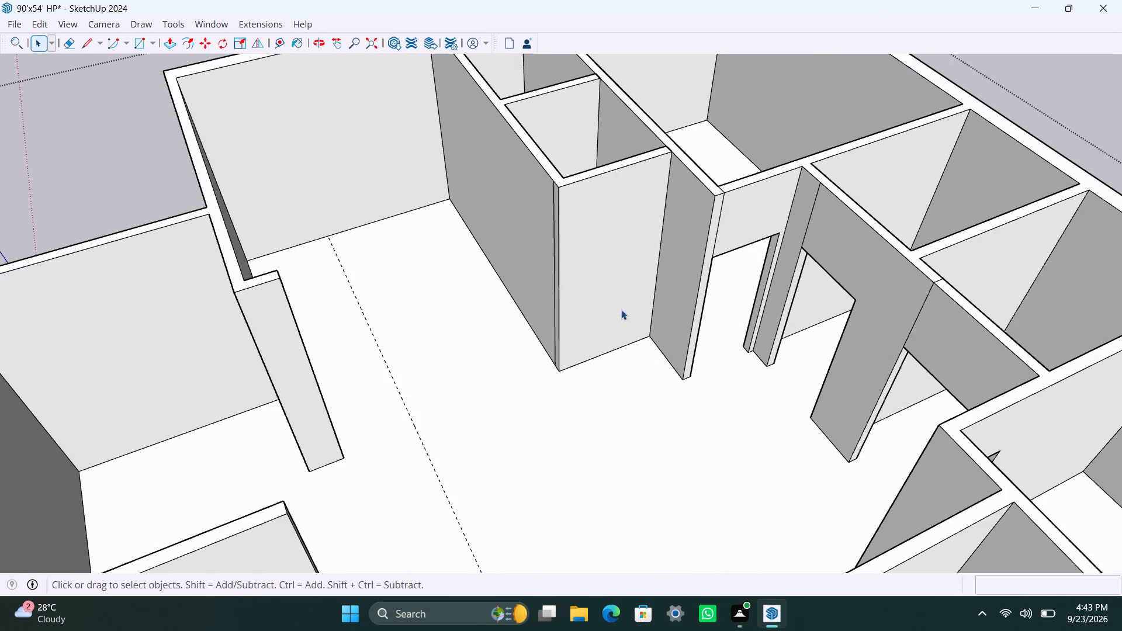
left_click(615, 295)
key("p")
left_click(615, 295)
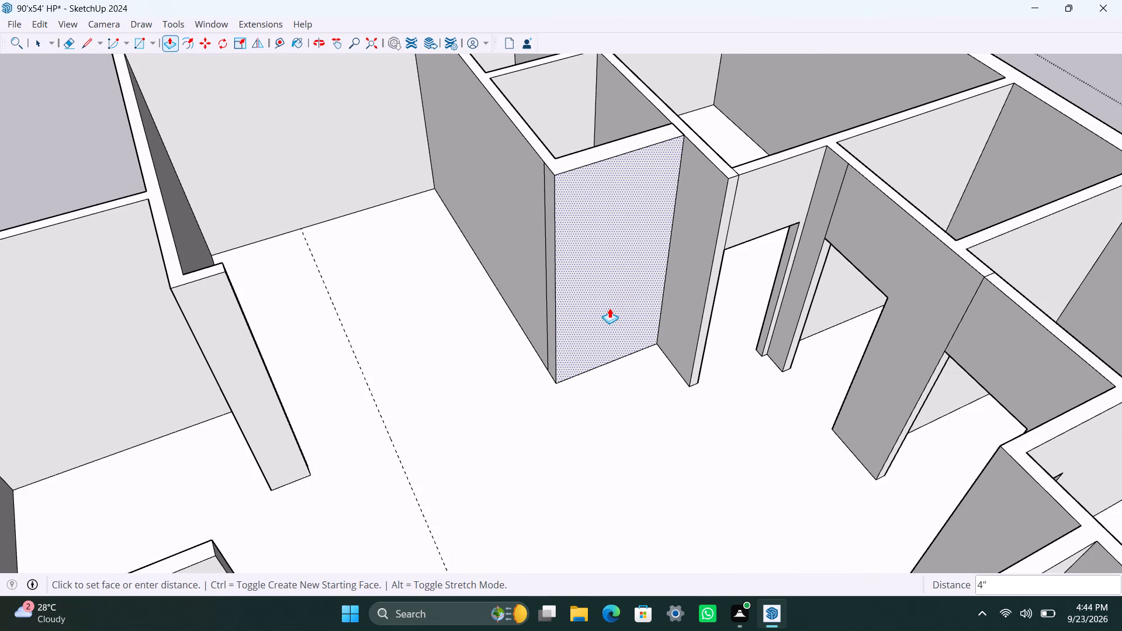
type("4.5\"")
key("Return")
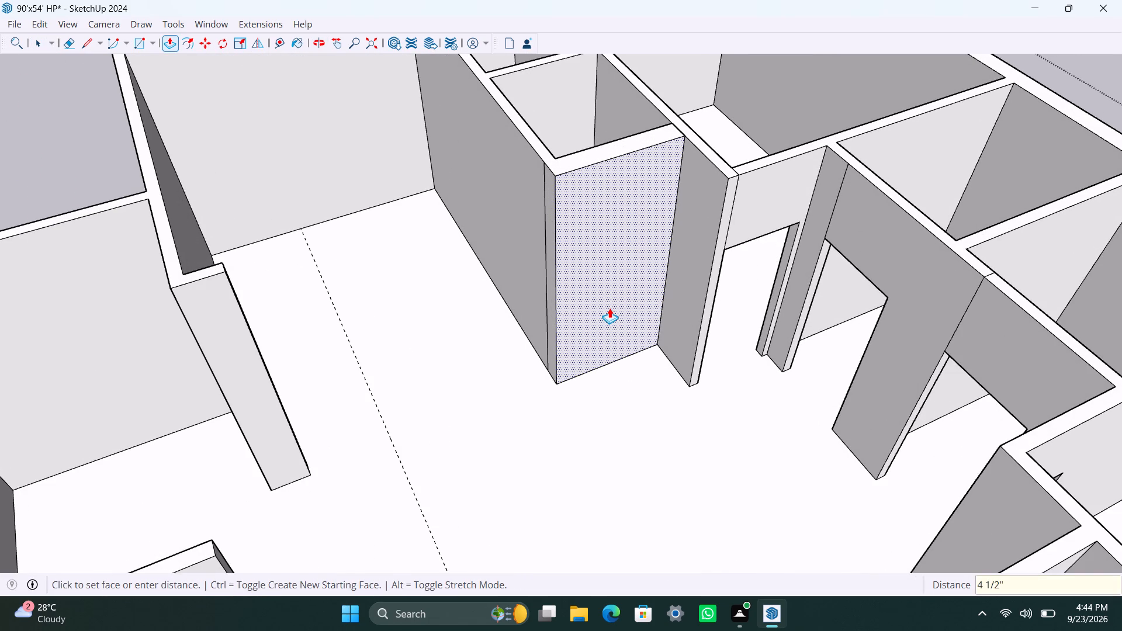
Push the inner face of the small rooms' end wall 4.5" toward the open hall.
key("space")
scroll(580, 156, "down", 2)
middle_click_drag(580, 161, 503, 463)
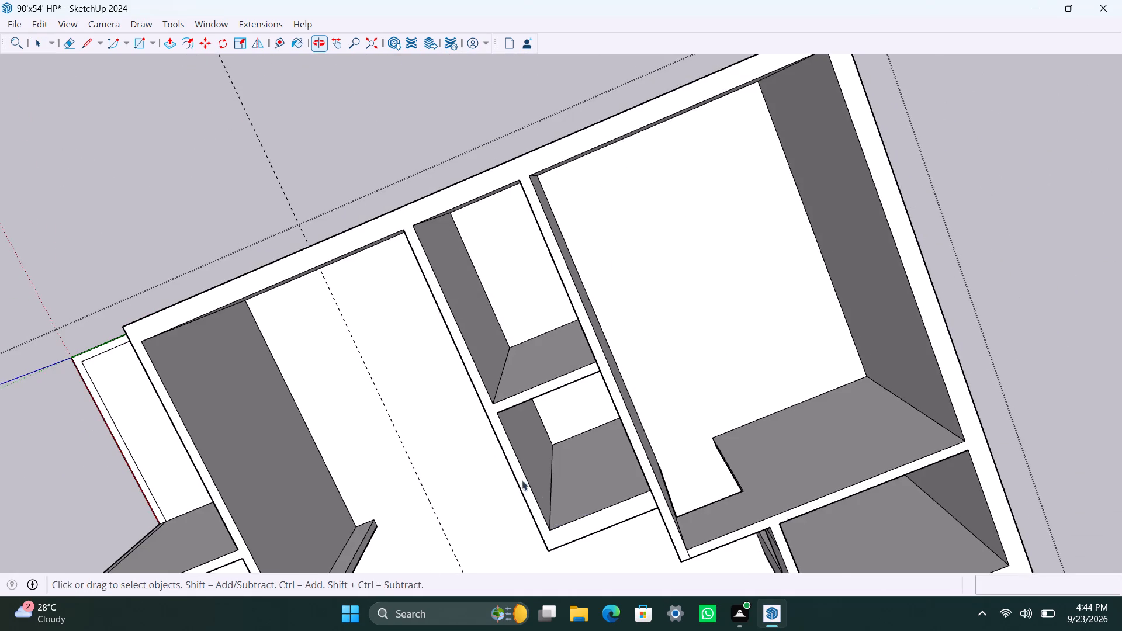
scroll(580, 484, "up", 2)
left_click(584, 484)
key("p")
left_click(588, 485)
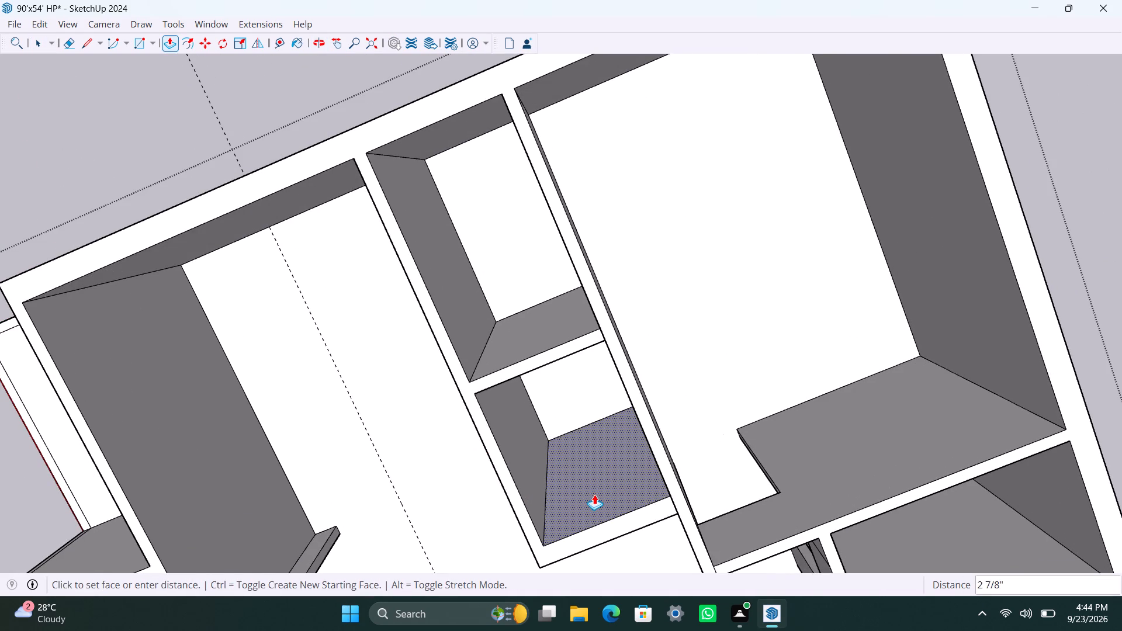
type("4.5\"")
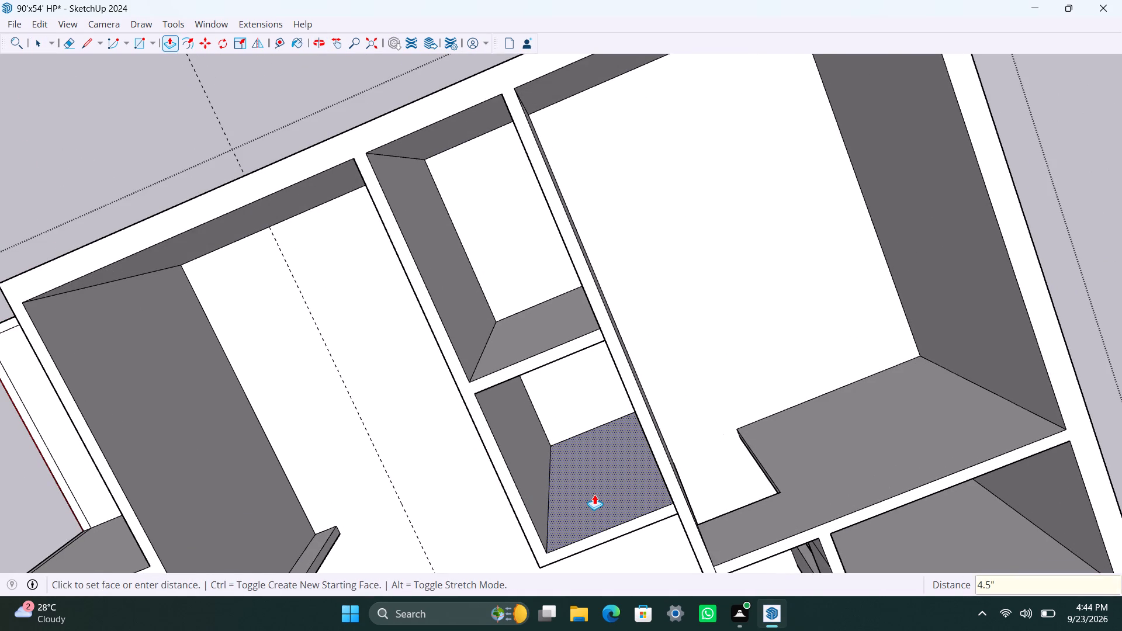
key("Return")
key("space")
Delete the old vertical strip edge near the outer corner of the small rooms' long wall.
scroll(605, 372, "down", 8)
middle_click_drag(587, 397, 670, 200)
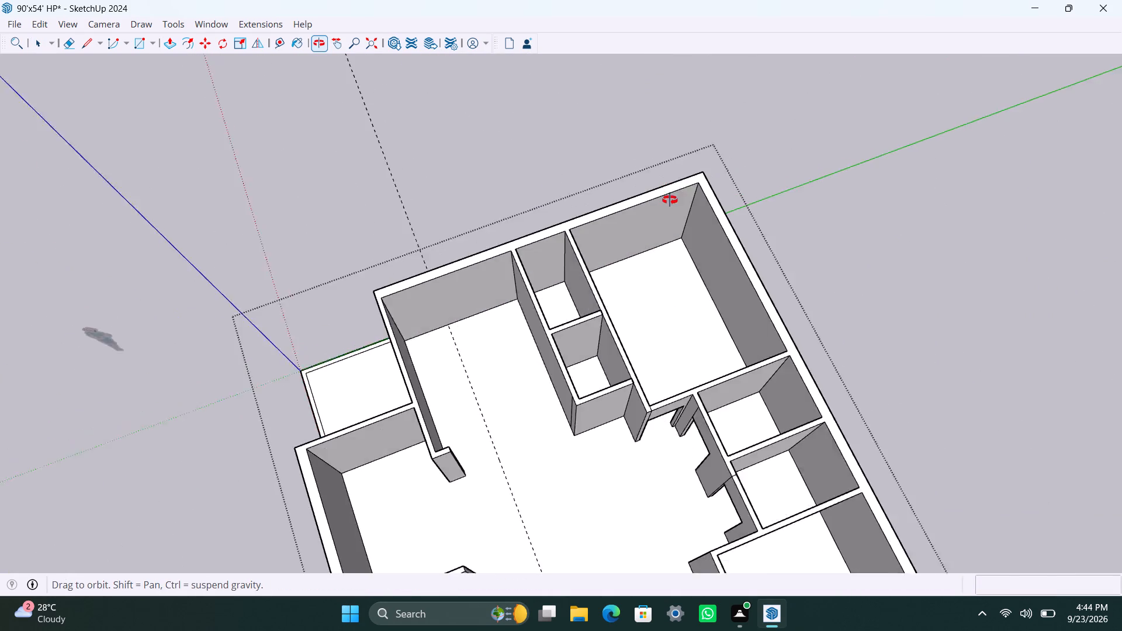
middle_click_drag(670, 200, 697, 181)
scroll(528, 477, "up", 3)
middle_click_drag(560, 466, 763, 445)
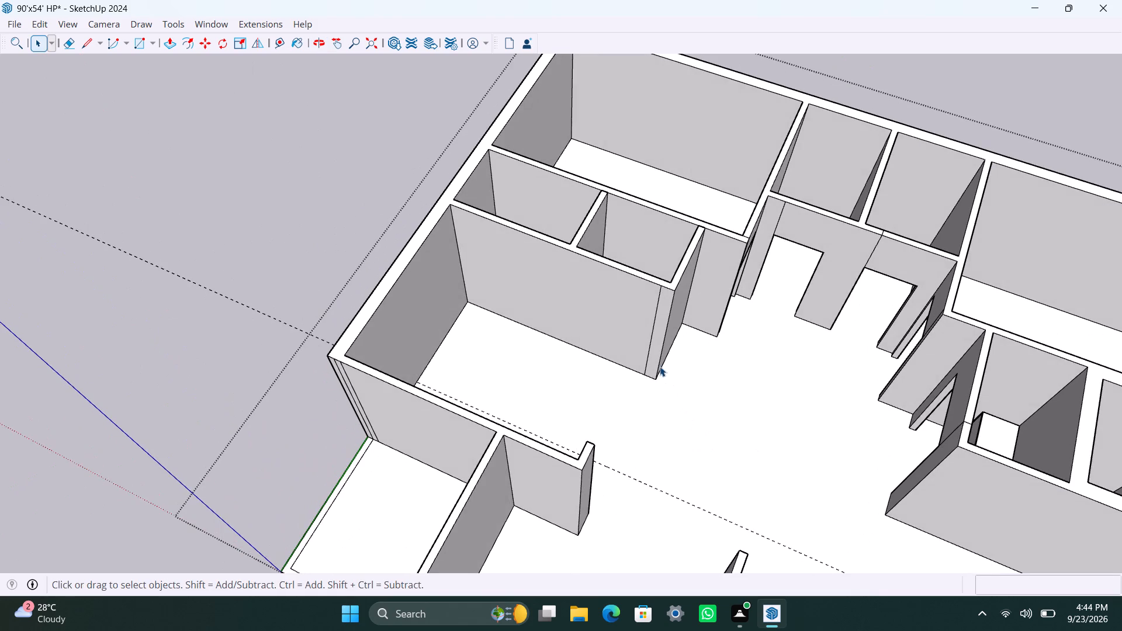
scroll(660, 366, "up", 5)
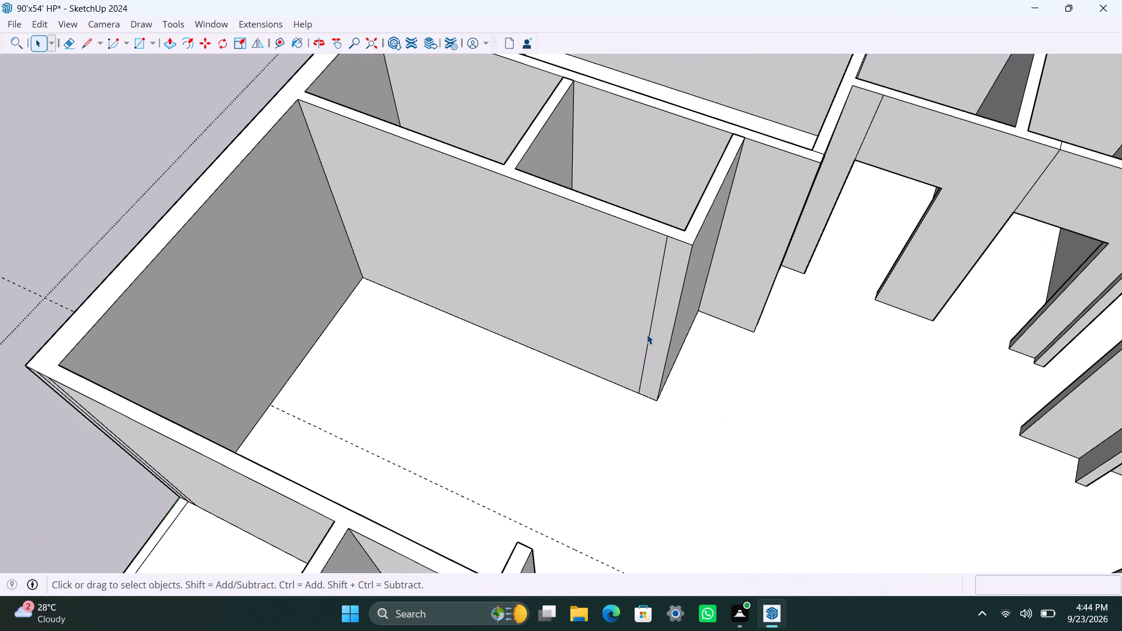
left_click(648, 337)
key("Delete")
Copy the vertical corner edge of the small rooms' long wall 4.5" inward to mark a new corner strip.
scroll(652, 382, "up", 2)
middle_click_drag(652, 381, 680, 344)
scroll(675, 405, "up", 2)
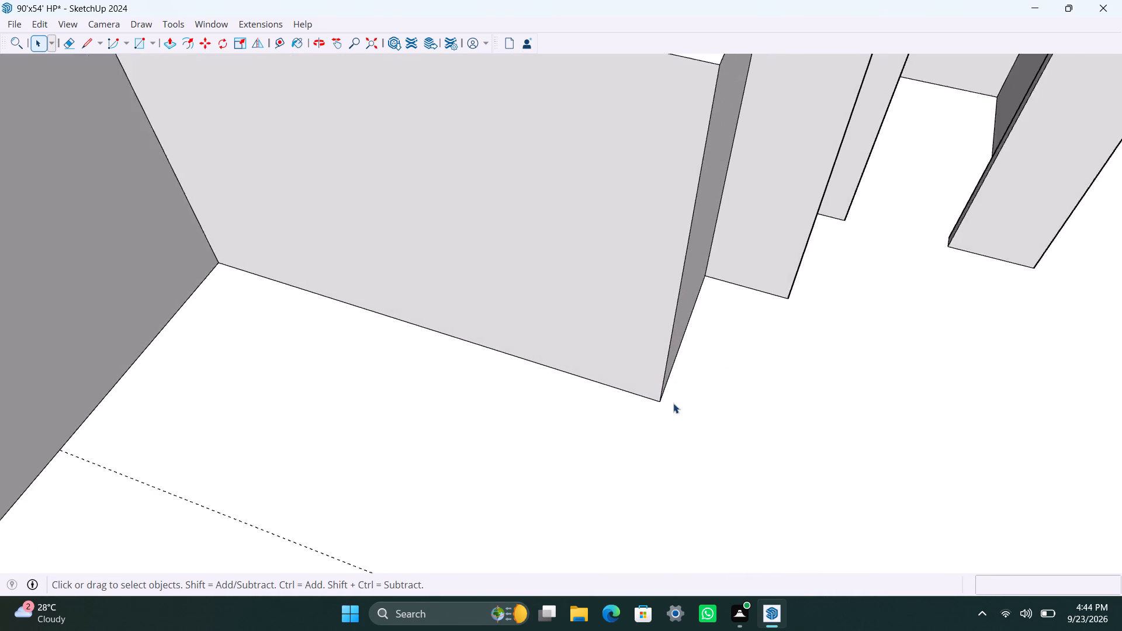
scroll(673, 403, "up", 2)
left_click(660, 392)
key("m")
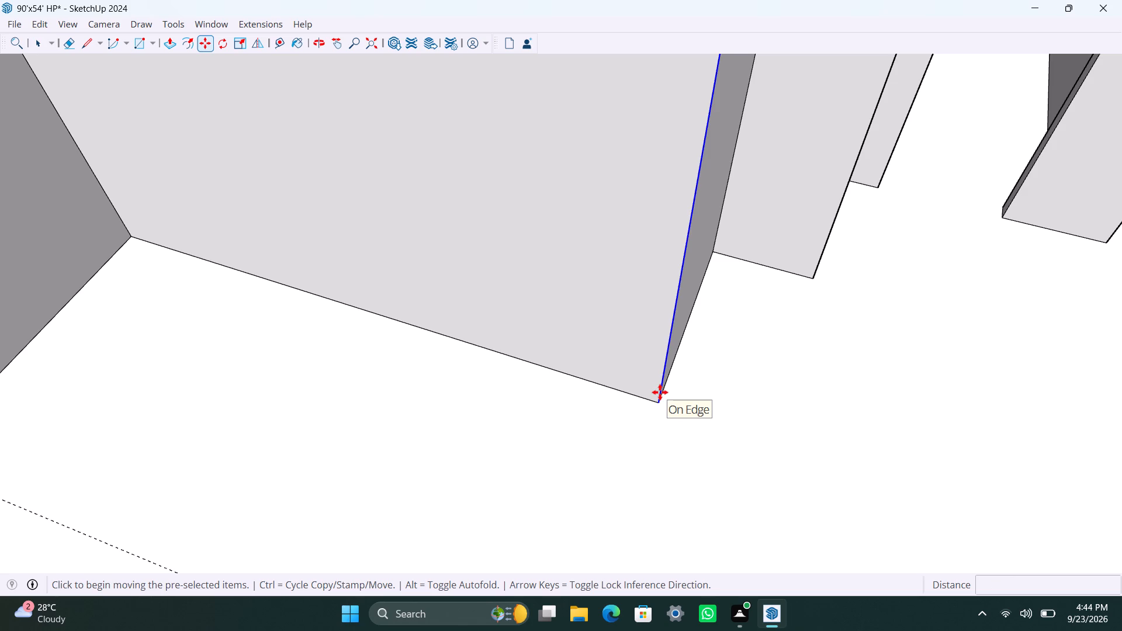
left_click(654, 402)
type("4.5\"")
key("Return")
key("space")
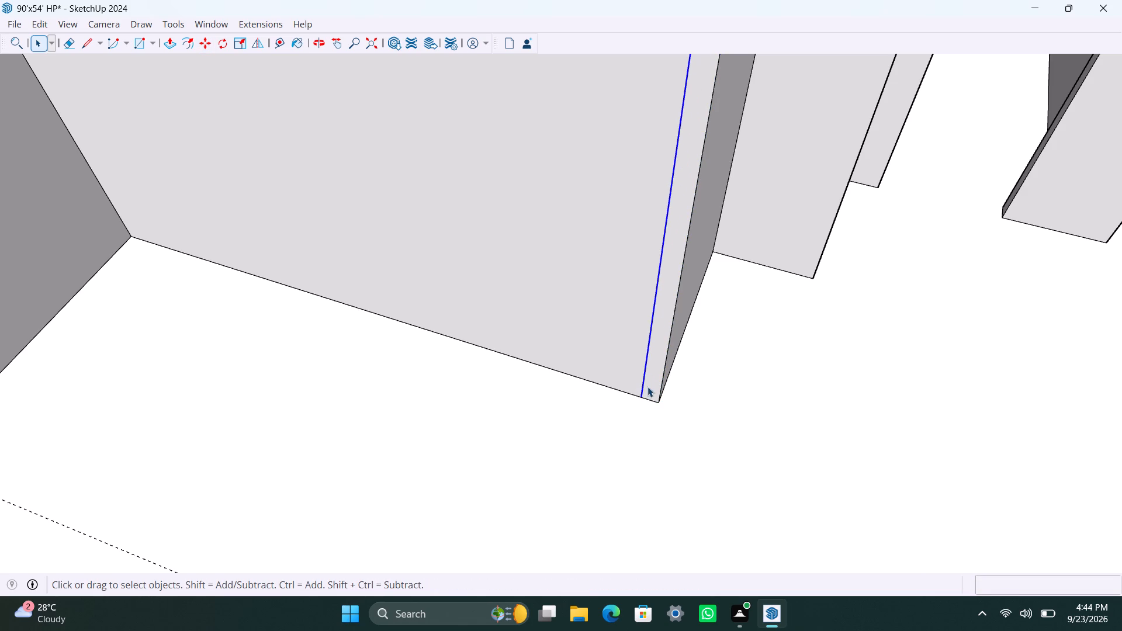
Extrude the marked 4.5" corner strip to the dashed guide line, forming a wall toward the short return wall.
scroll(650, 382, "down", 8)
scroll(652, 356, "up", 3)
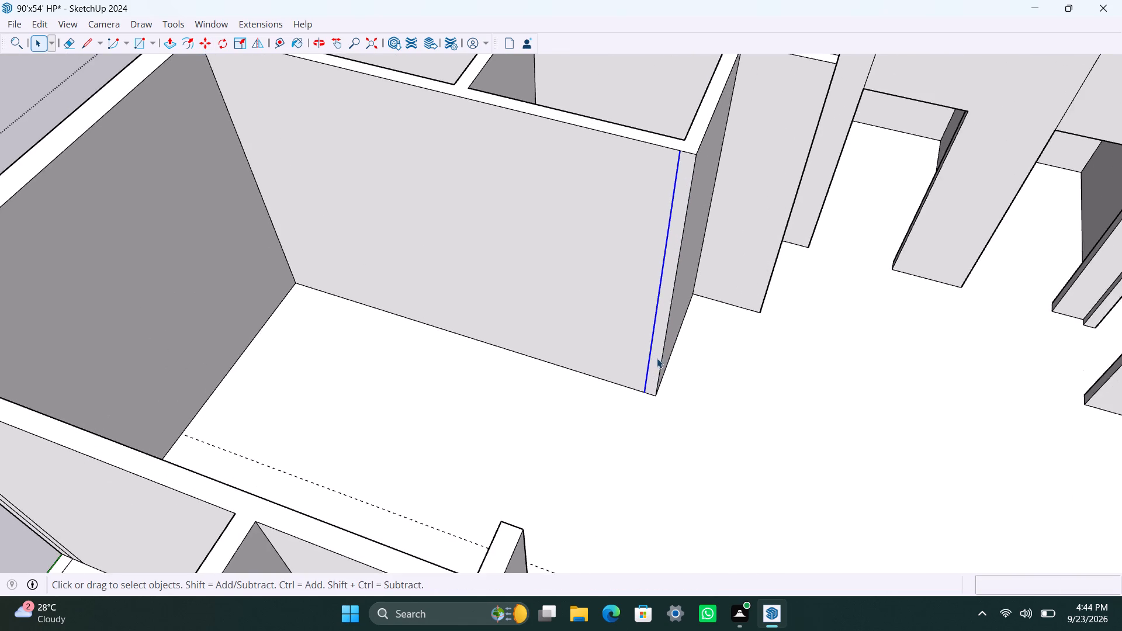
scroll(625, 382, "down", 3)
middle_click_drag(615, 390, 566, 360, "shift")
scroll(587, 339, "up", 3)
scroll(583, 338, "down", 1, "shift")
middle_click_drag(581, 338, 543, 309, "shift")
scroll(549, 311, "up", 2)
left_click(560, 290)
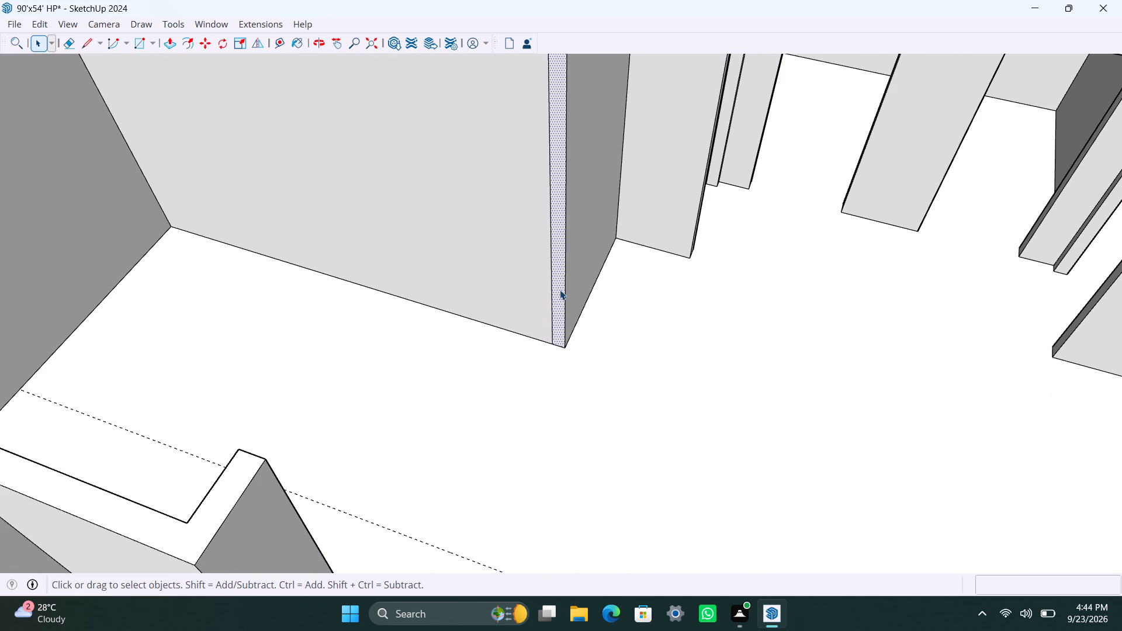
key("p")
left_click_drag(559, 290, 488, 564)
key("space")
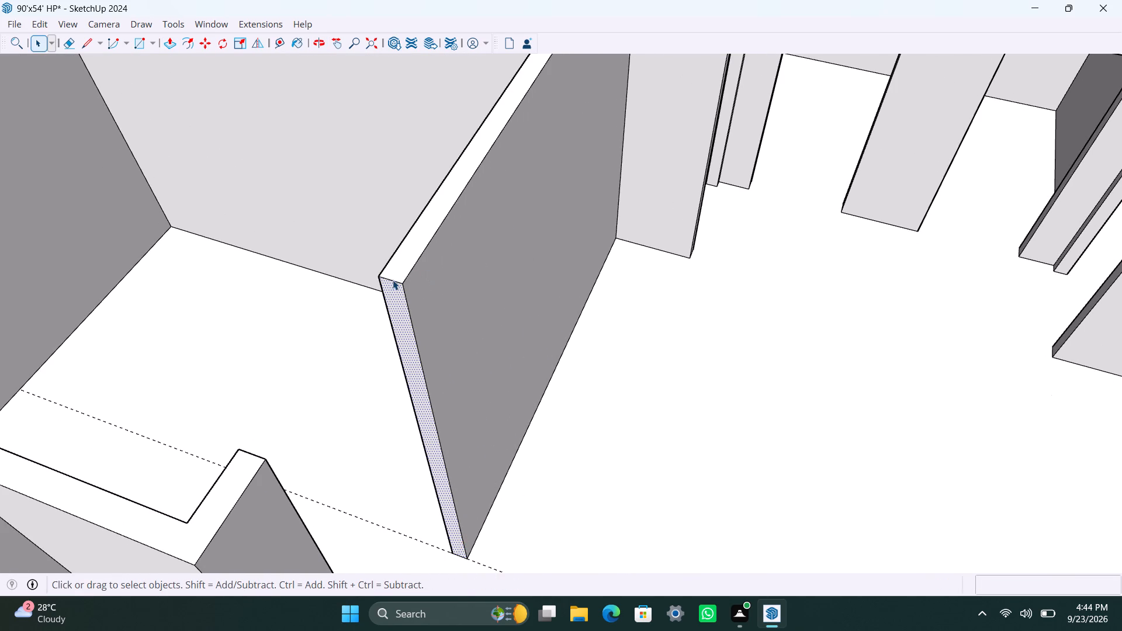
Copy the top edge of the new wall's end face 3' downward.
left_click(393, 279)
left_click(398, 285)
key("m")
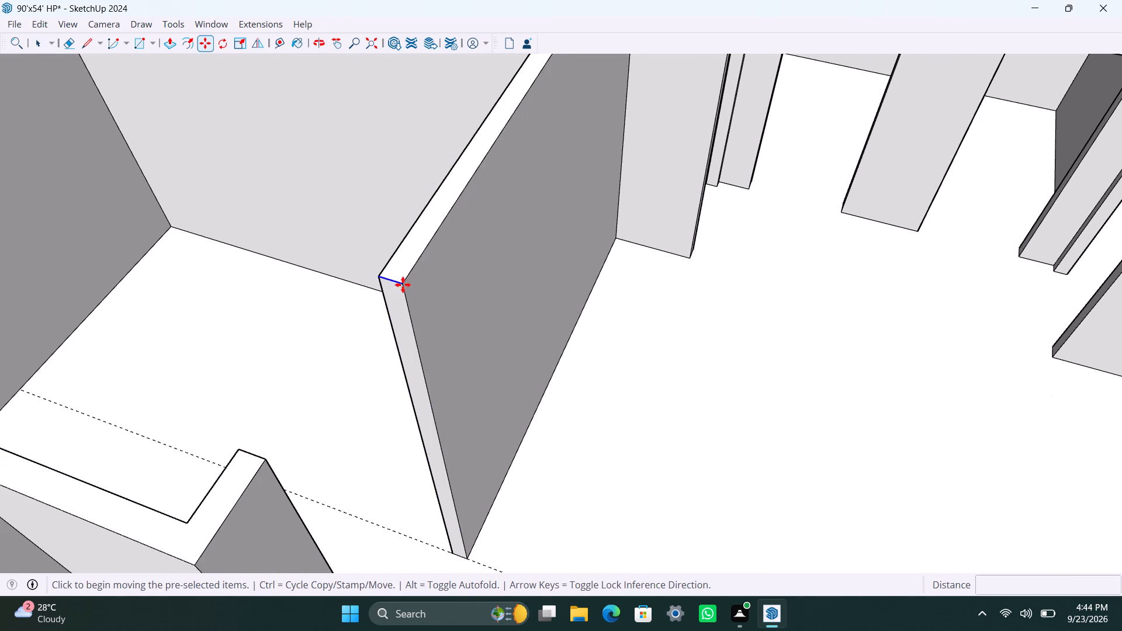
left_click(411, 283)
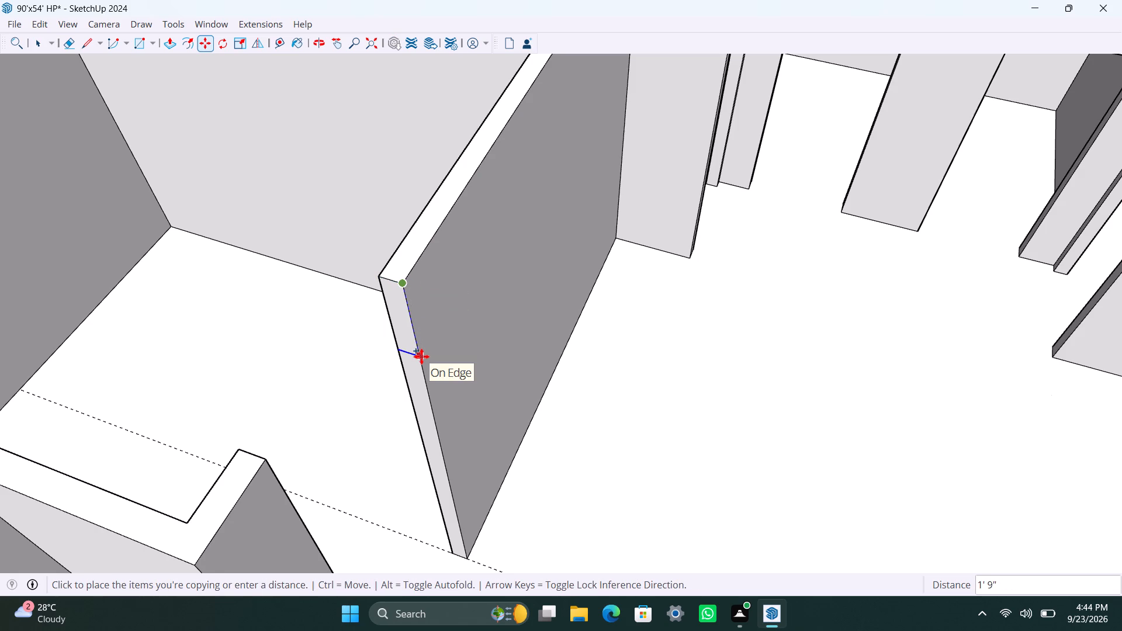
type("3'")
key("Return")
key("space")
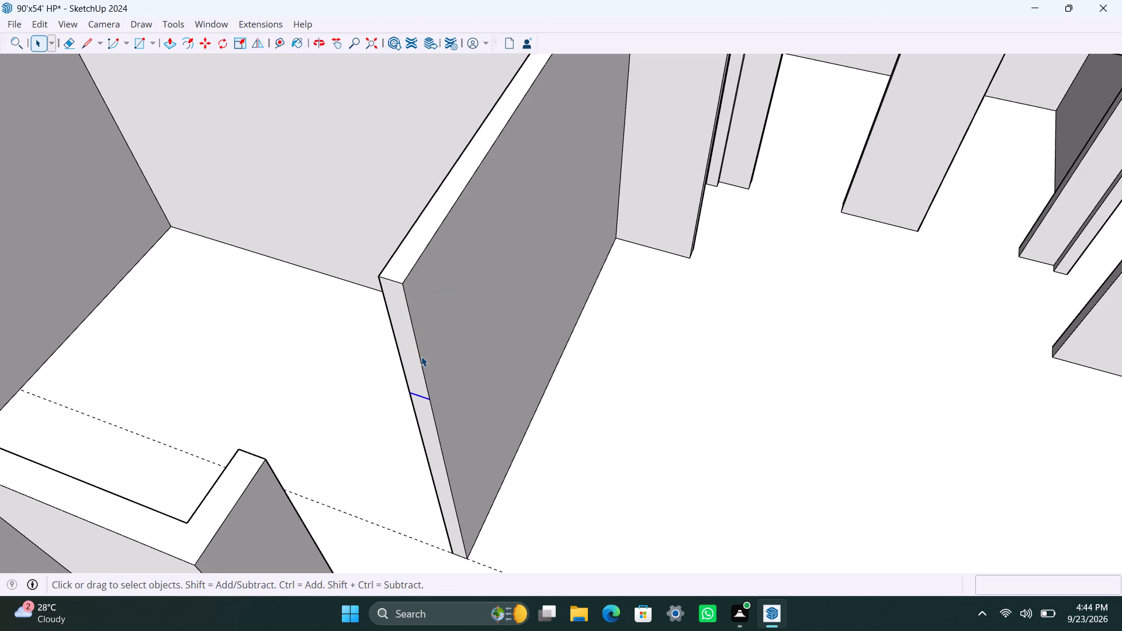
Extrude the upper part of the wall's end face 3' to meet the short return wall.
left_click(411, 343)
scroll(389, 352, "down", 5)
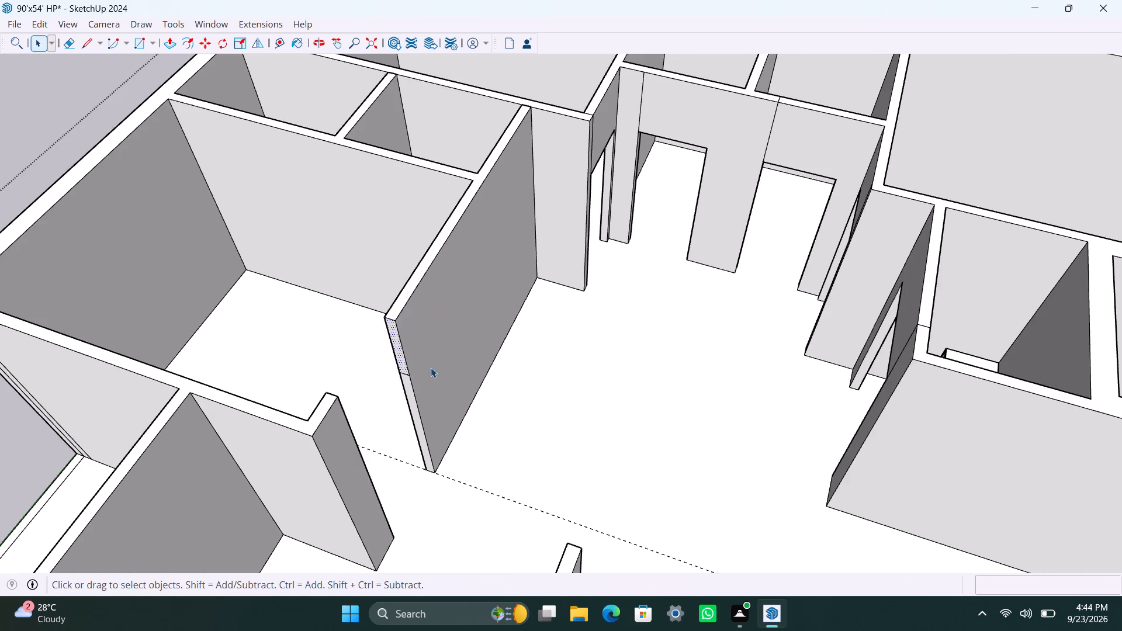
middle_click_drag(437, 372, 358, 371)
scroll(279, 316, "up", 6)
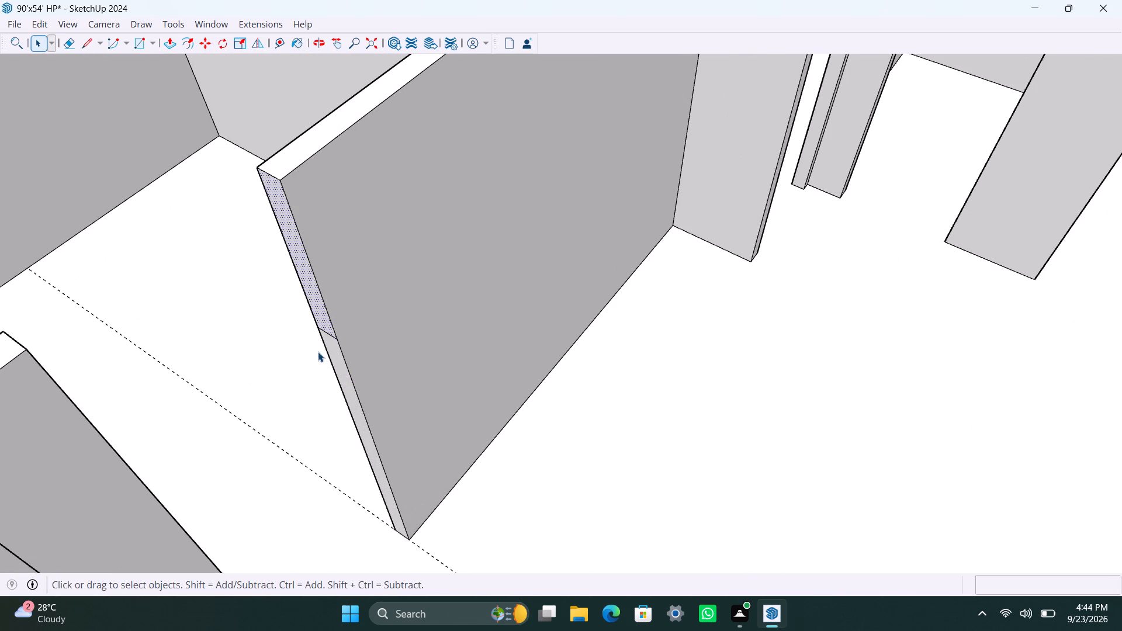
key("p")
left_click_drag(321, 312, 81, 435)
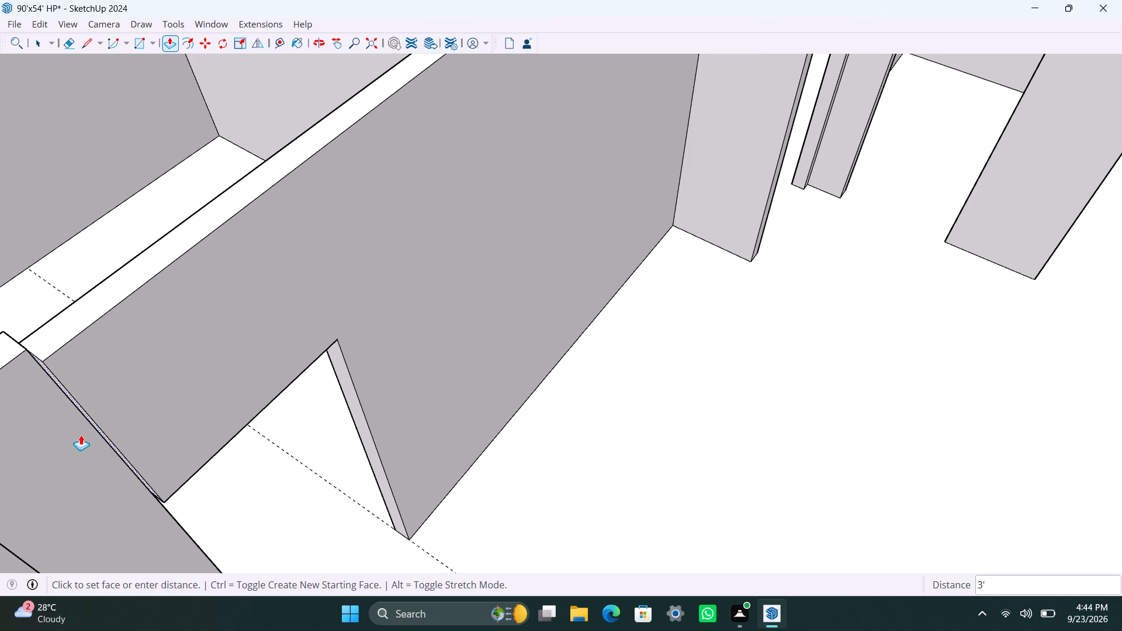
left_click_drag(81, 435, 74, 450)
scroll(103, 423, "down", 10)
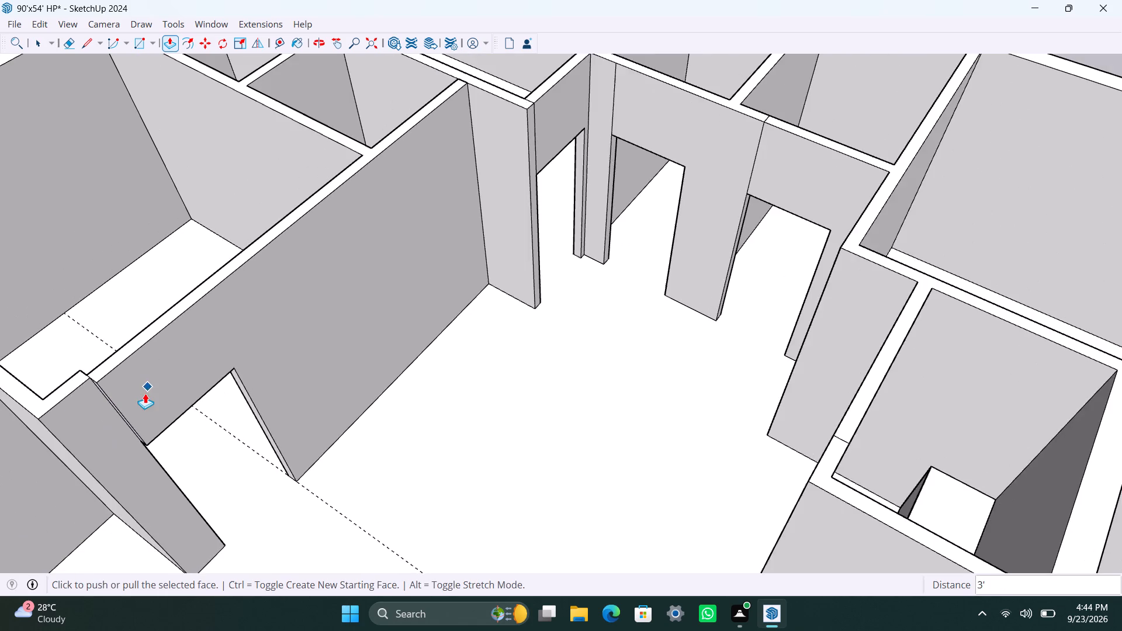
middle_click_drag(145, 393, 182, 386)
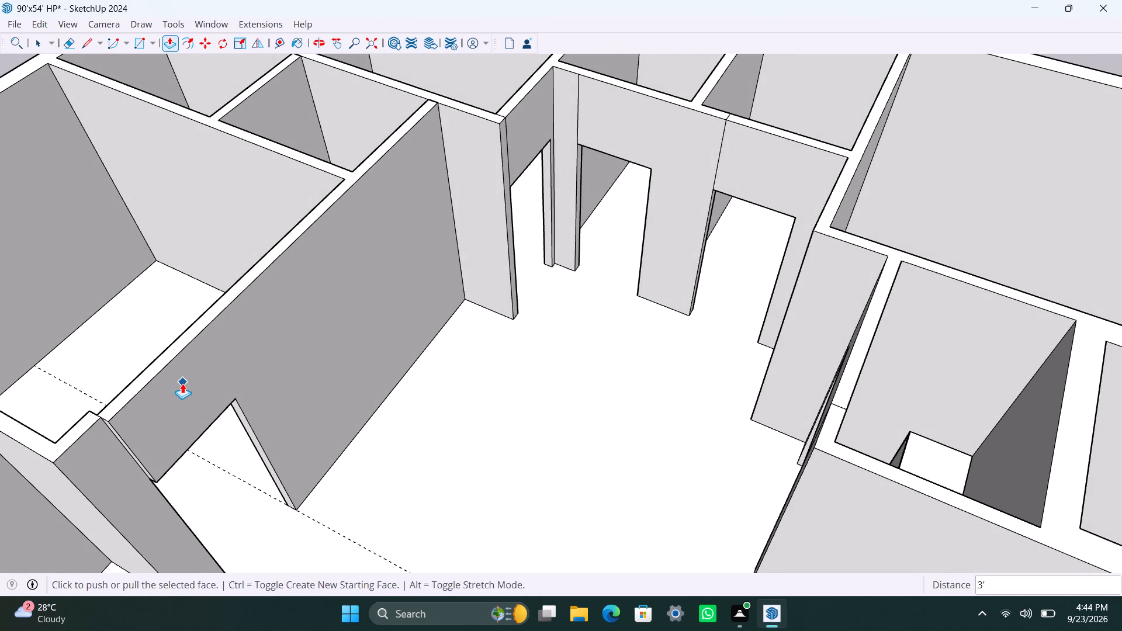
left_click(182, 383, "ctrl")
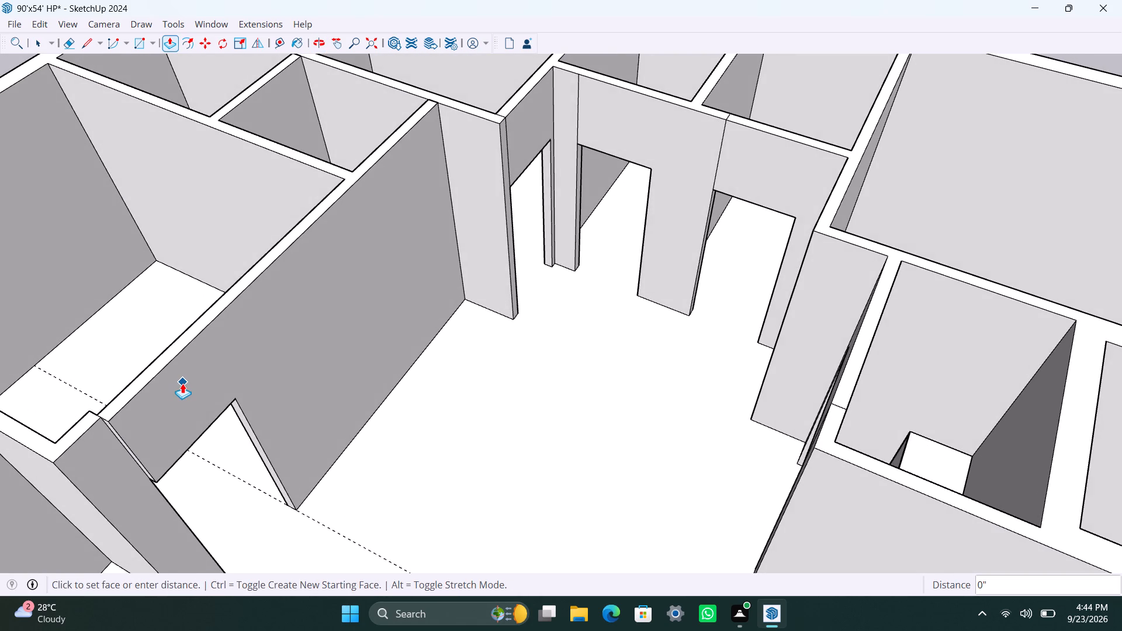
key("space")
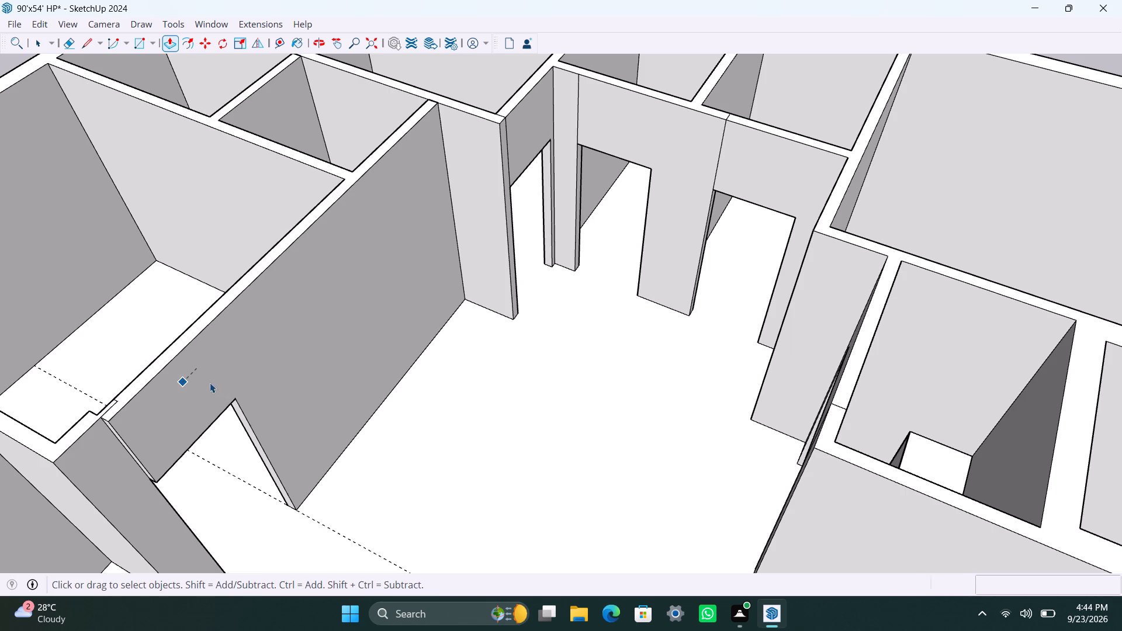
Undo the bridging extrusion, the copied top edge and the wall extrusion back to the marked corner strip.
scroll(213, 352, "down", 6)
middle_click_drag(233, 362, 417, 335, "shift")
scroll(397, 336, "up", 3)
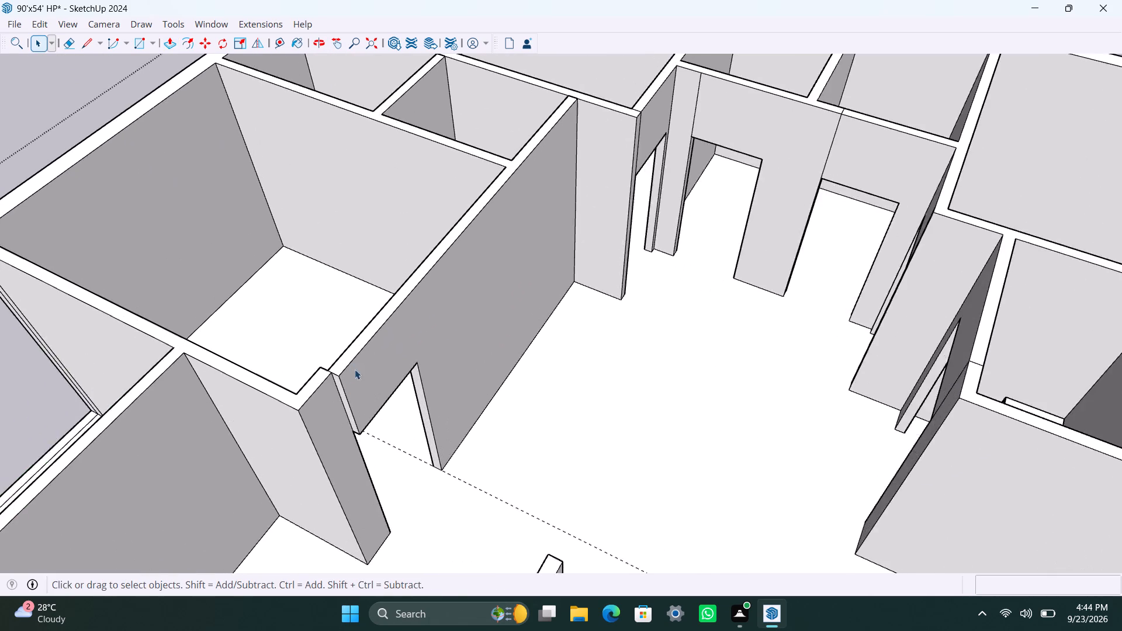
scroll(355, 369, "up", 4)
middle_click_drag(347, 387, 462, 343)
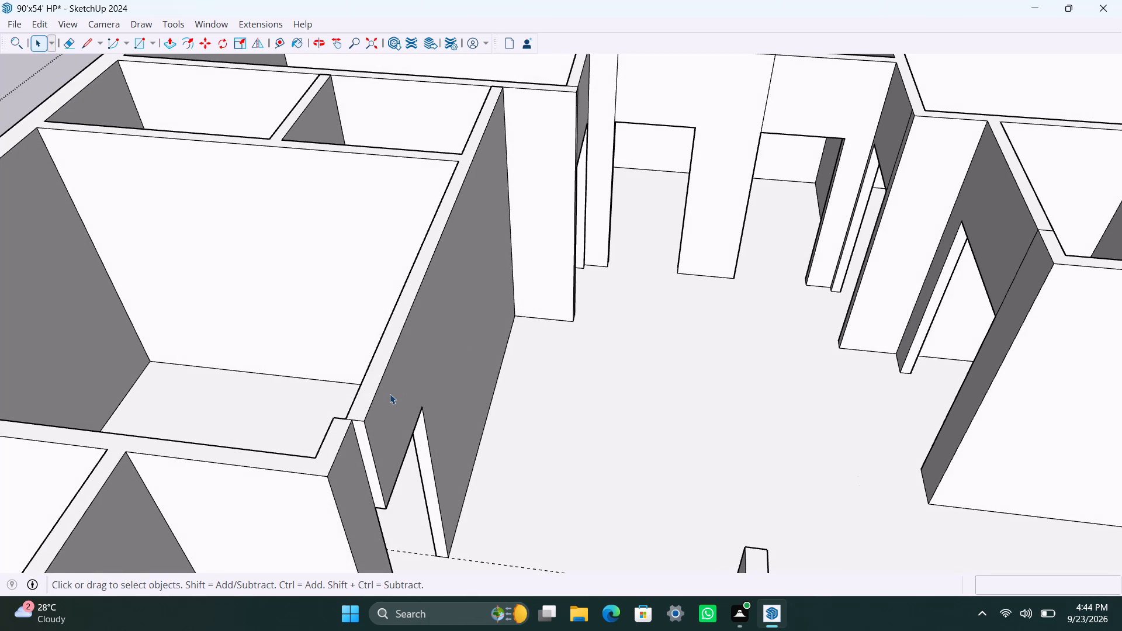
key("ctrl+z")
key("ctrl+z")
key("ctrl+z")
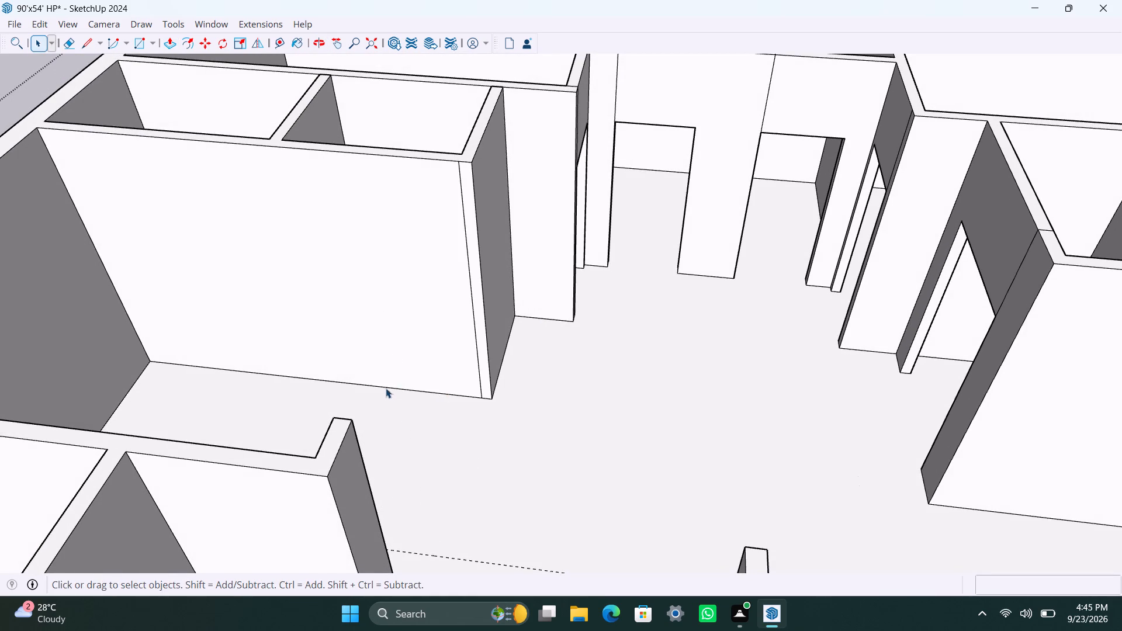
Push the outer face of the small rooms' end wall back in line with the short return wall.
scroll(497, 294, "down", 2)
middle_click_drag(498, 296, 238, 334)
scroll(396, 272, "up", 2)
left_click(366, 224)
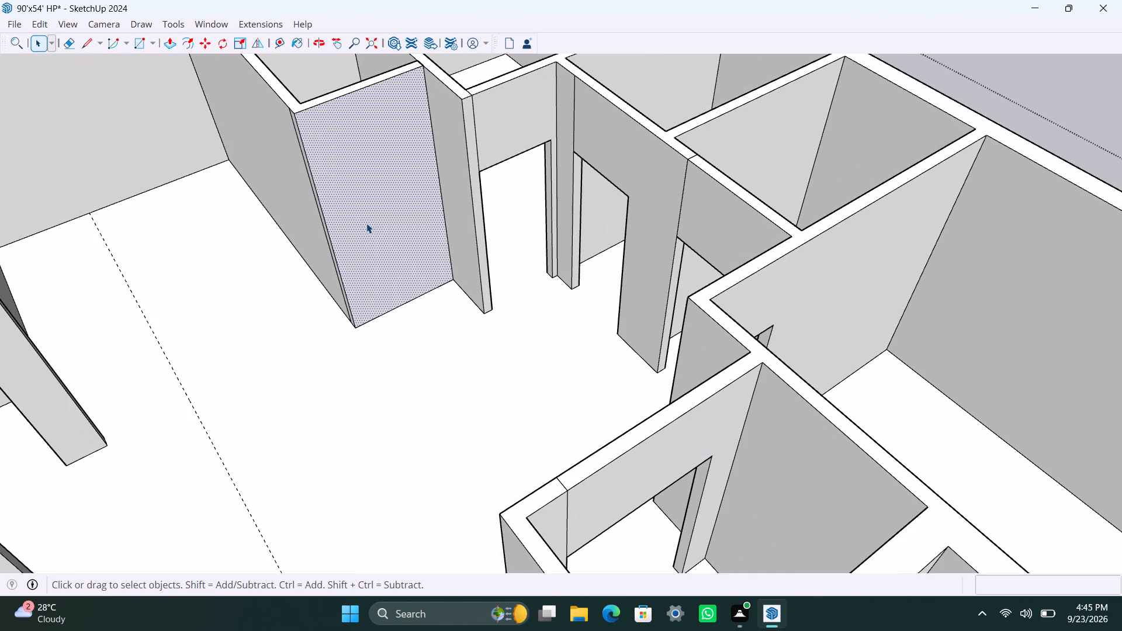
key("p")
left_click_drag(367, 223, 13, 343)
key("space")
Place a guide line 4.5" in from the outer top edge of the small rooms' end wall.
scroll(186, 344, "down", 2)
middle_click_drag(200, 347, 520, 322)
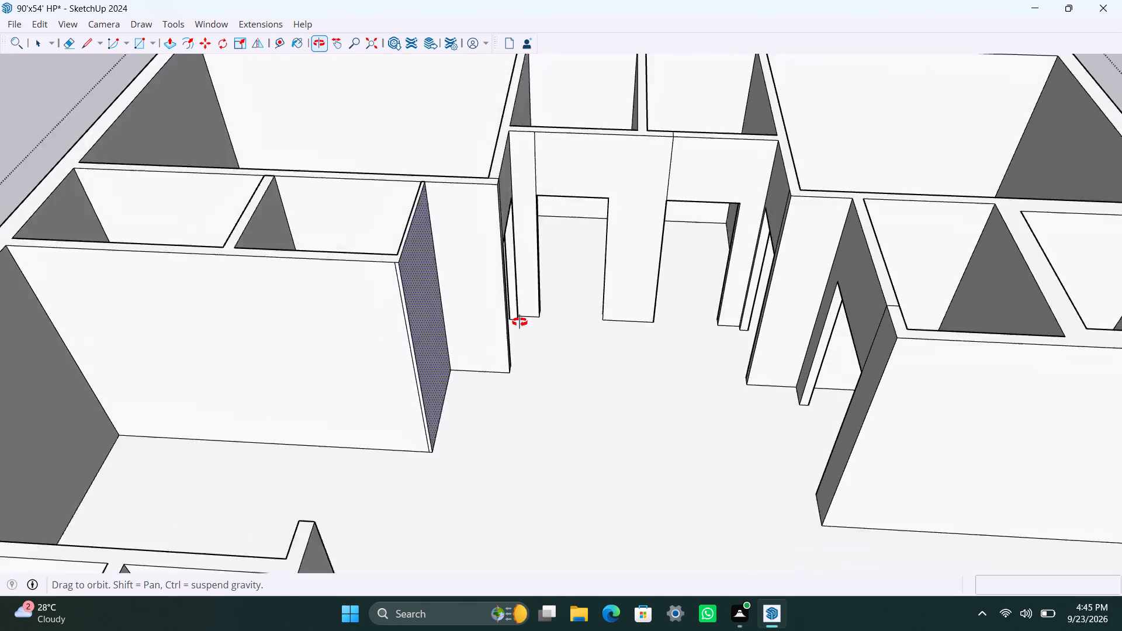
middle_click_drag(520, 322, 699, 351)
scroll(591, 321, "up", 3)
middle_click_drag(586, 315, 462, 335)
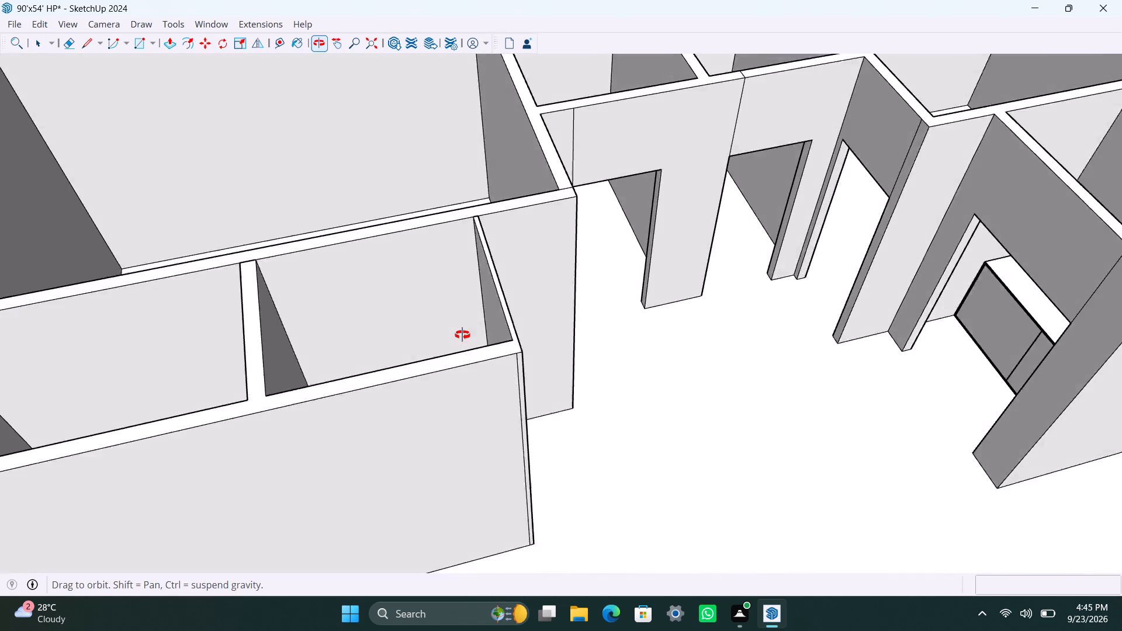
middle_click_drag(462, 335, 462, 335)
scroll(462, 328, "up", 3)
key("t")
left_click(489, 289)
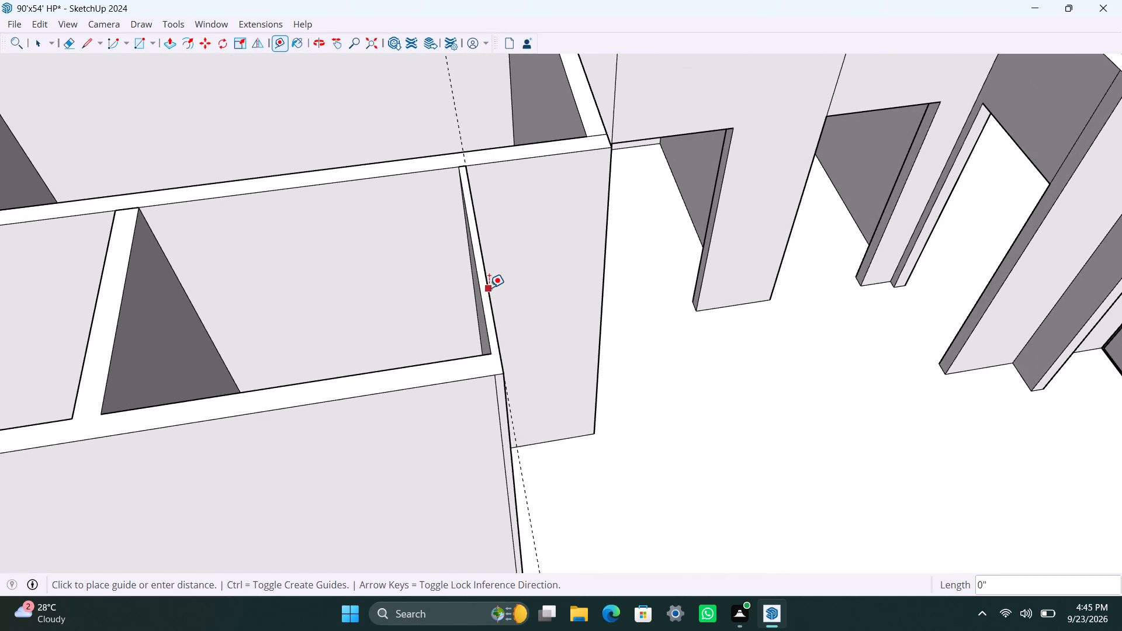
type("4.5\"")
key("Return")
key("space")
Extrude the end wall's inner face 3" into the small room, up to the guide line.
scroll(477, 331, "down", 2)
middle_click_drag(477, 334, 719, 331)
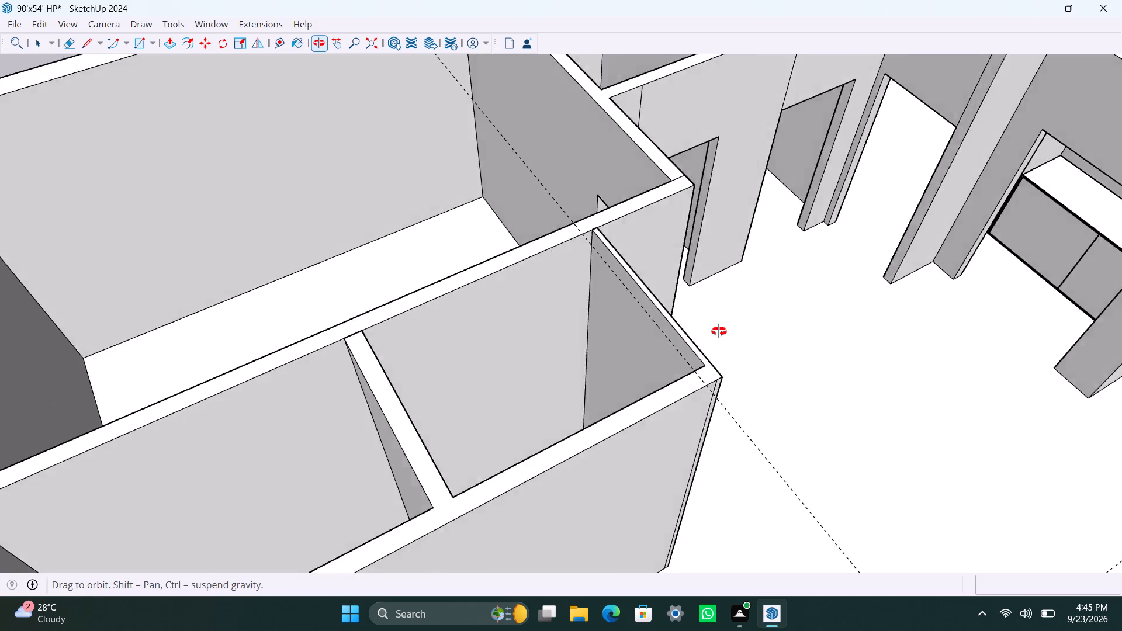
middle_click_drag(719, 331, 732, 327)
scroll(840, 240, "up", 2)
left_click(836, 238)
key("p")
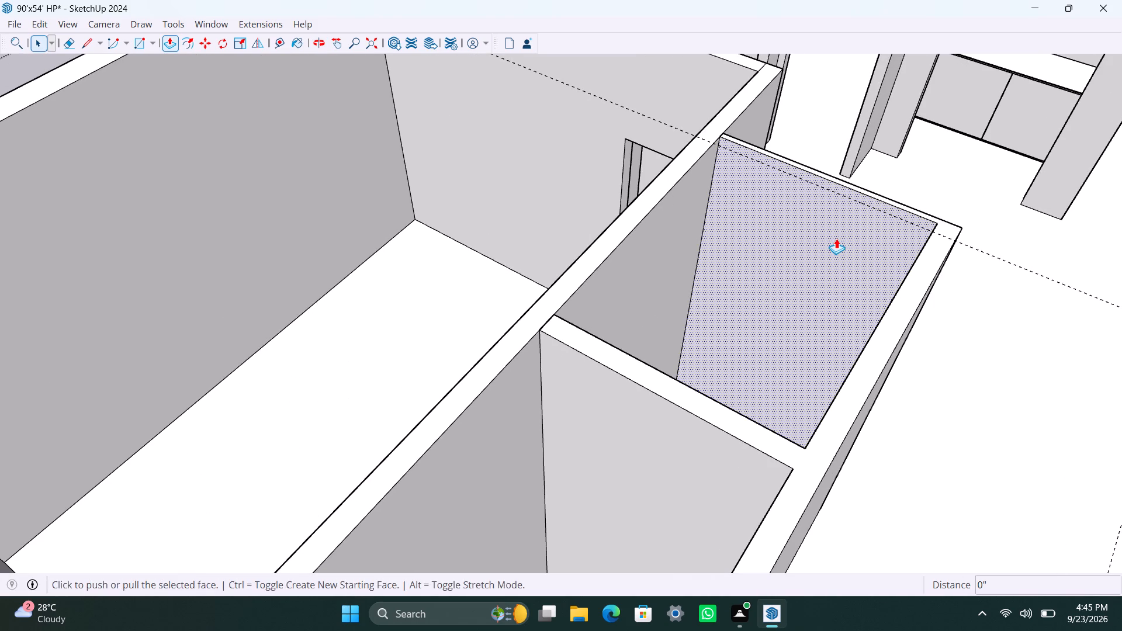
left_click_drag(836, 238, 984, 253)
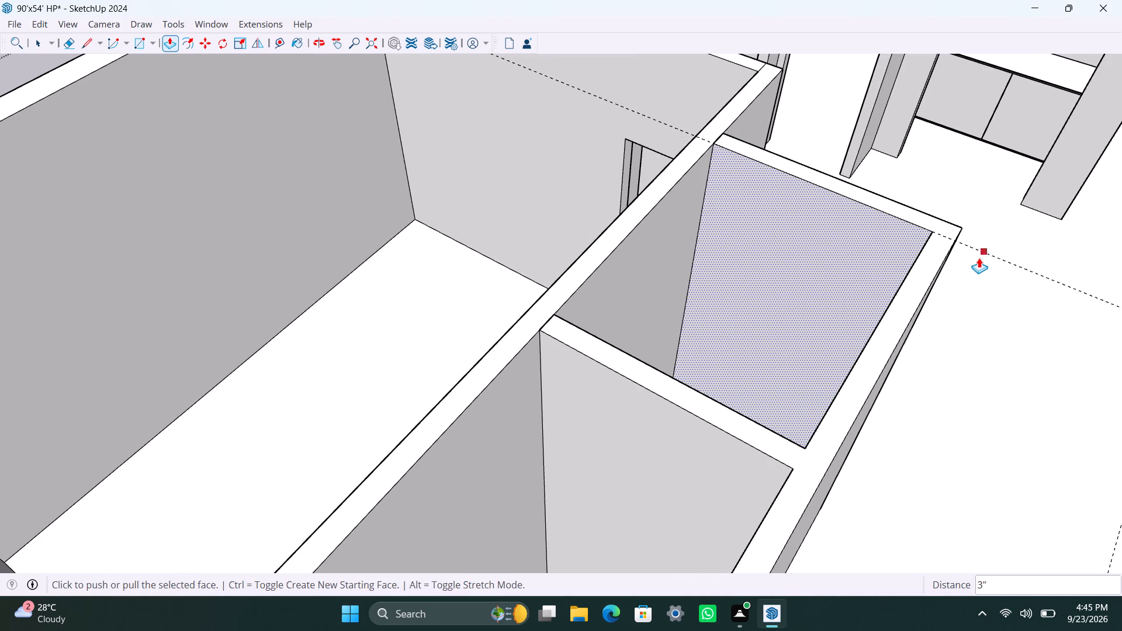
key("space")
Save the house model.
scroll(878, 272, "down", 11)
middle_click_drag(857, 255, 560, 279)
scroll(639, 370, "down", 3)
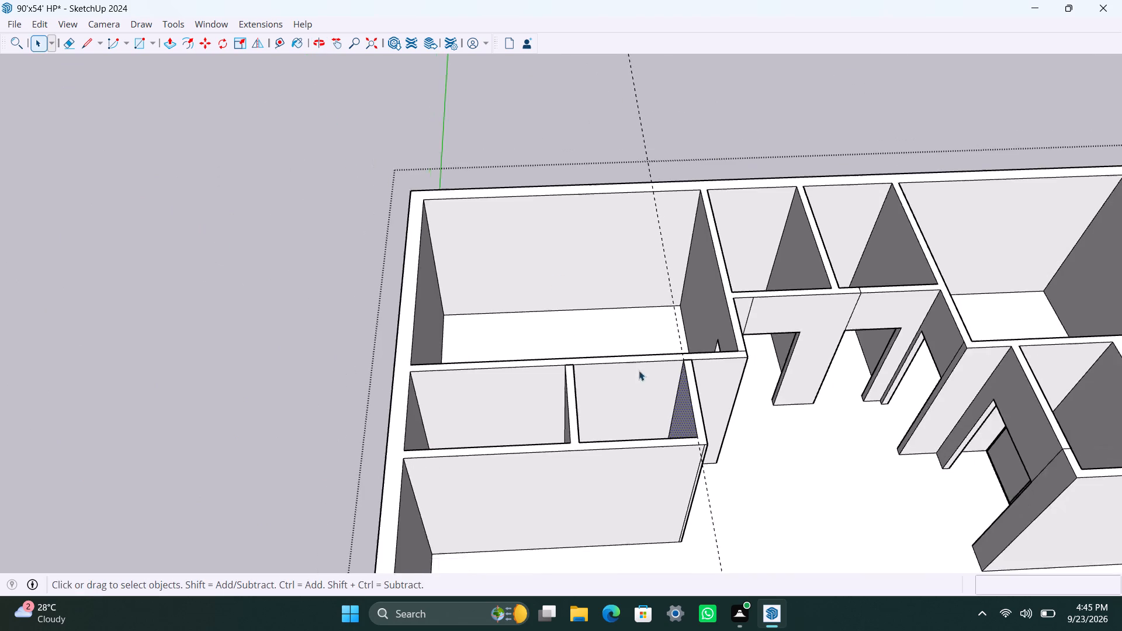
scroll(639, 370, "down", 1)
middle_click_drag(653, 380, 502, 128, "shift")
key("ctrl+s")
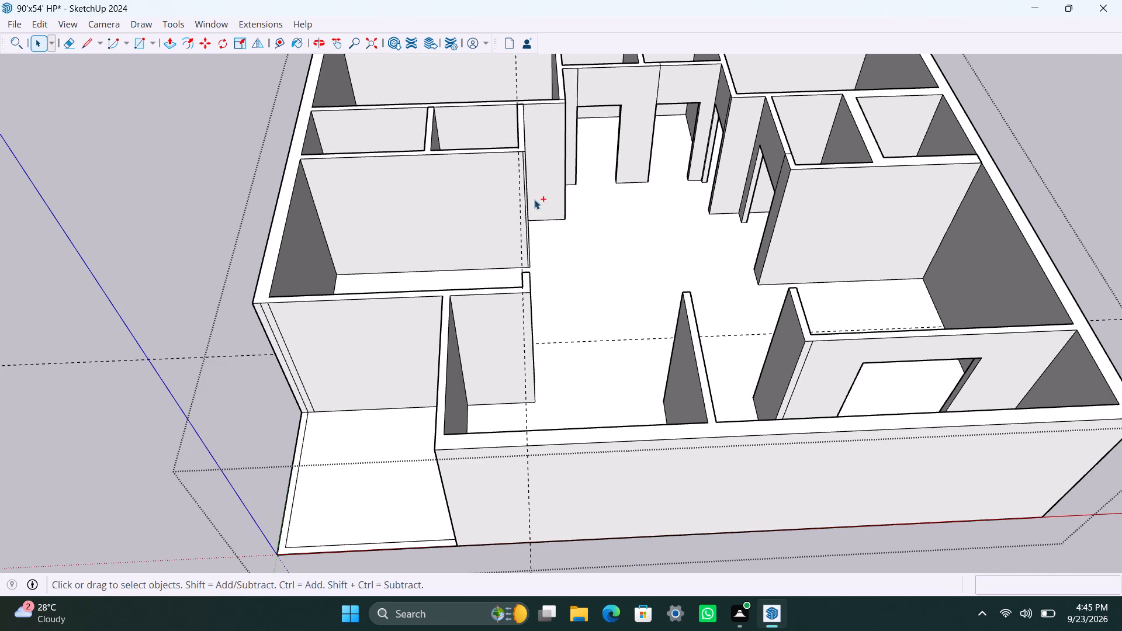
Delete the leftover vertical edge near the corner of the partition between the large room and the small rooms.
scroll(527, 226, "up", 9)
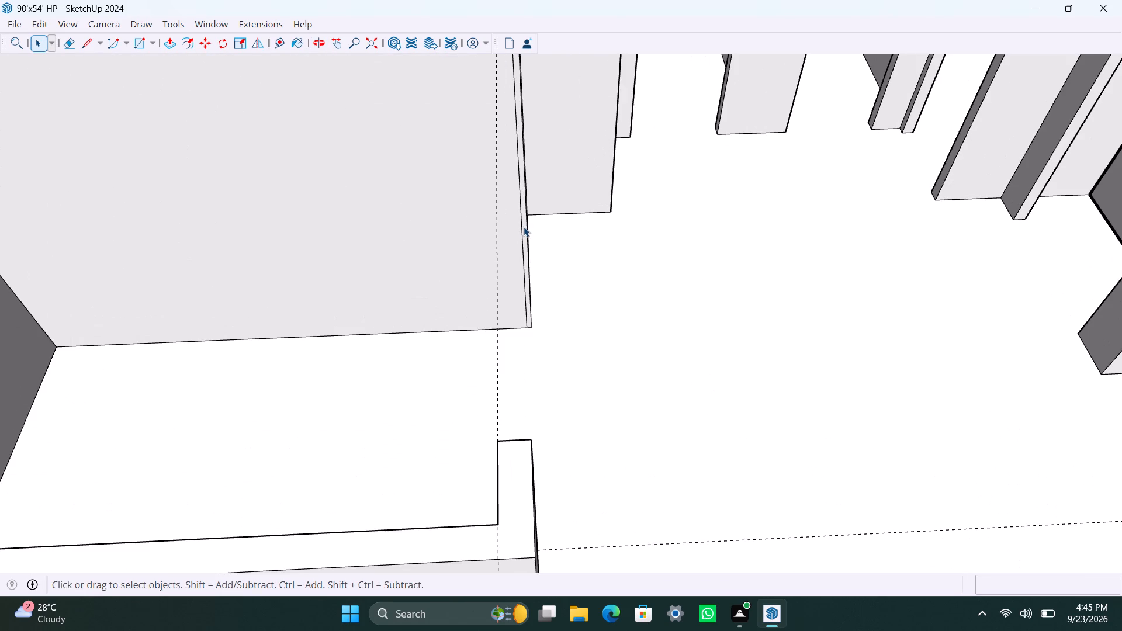
left_click(524, 227)
key("Delete")
Copy the partition's vertical corner edge 4.5" inward along its face towards the large room.
scroll(533, 288, "up", 2)
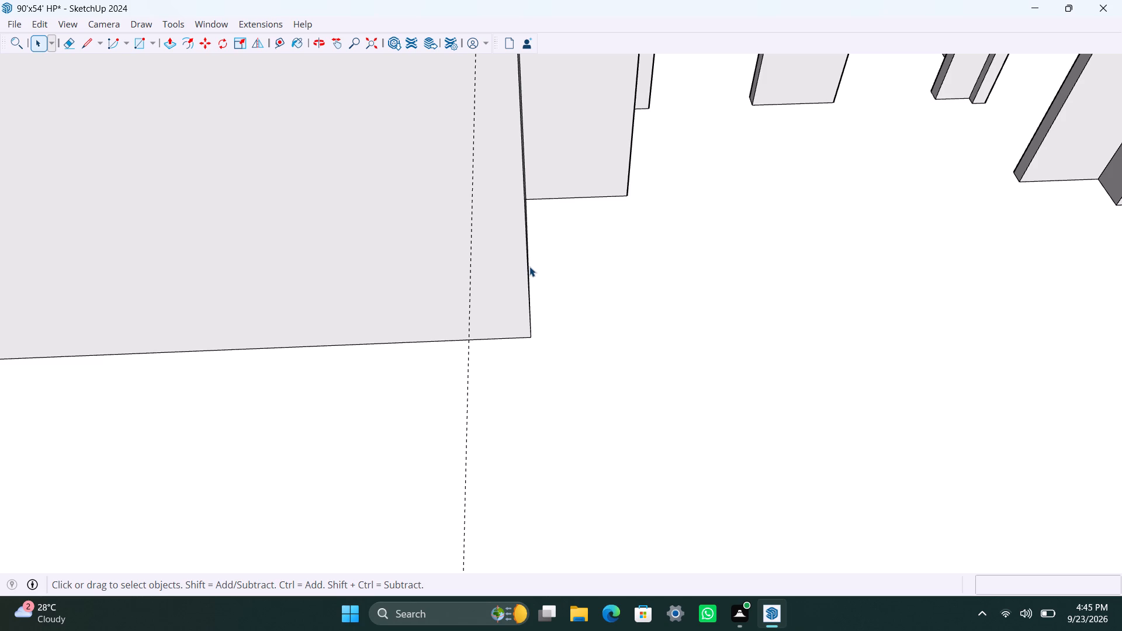
left_click(528, 280)
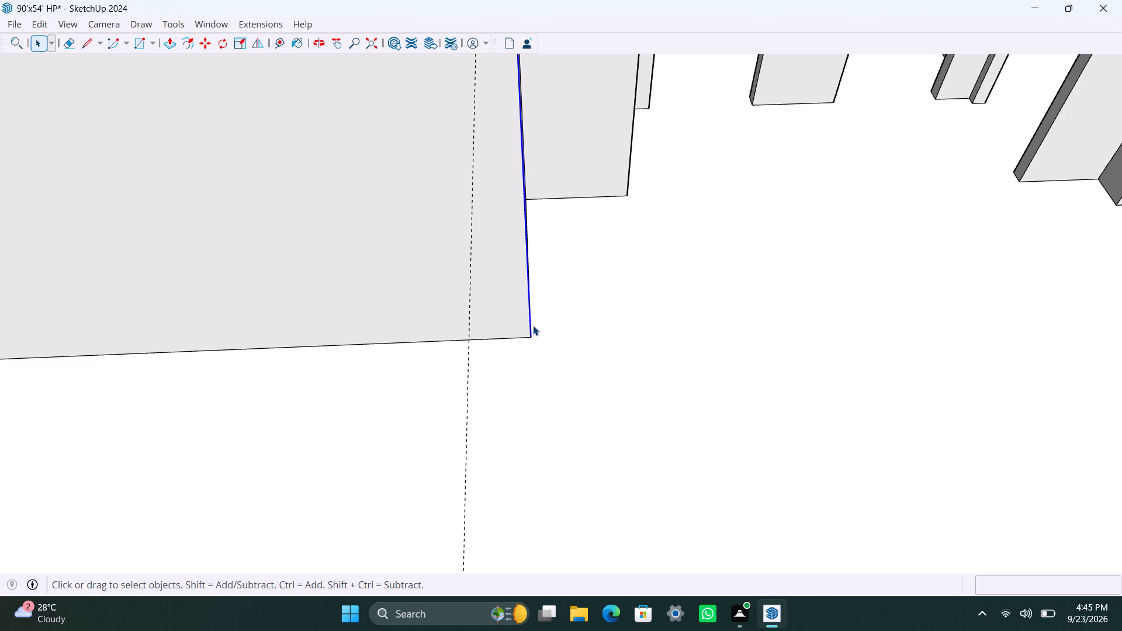
key("m")
left_click(527, 338)
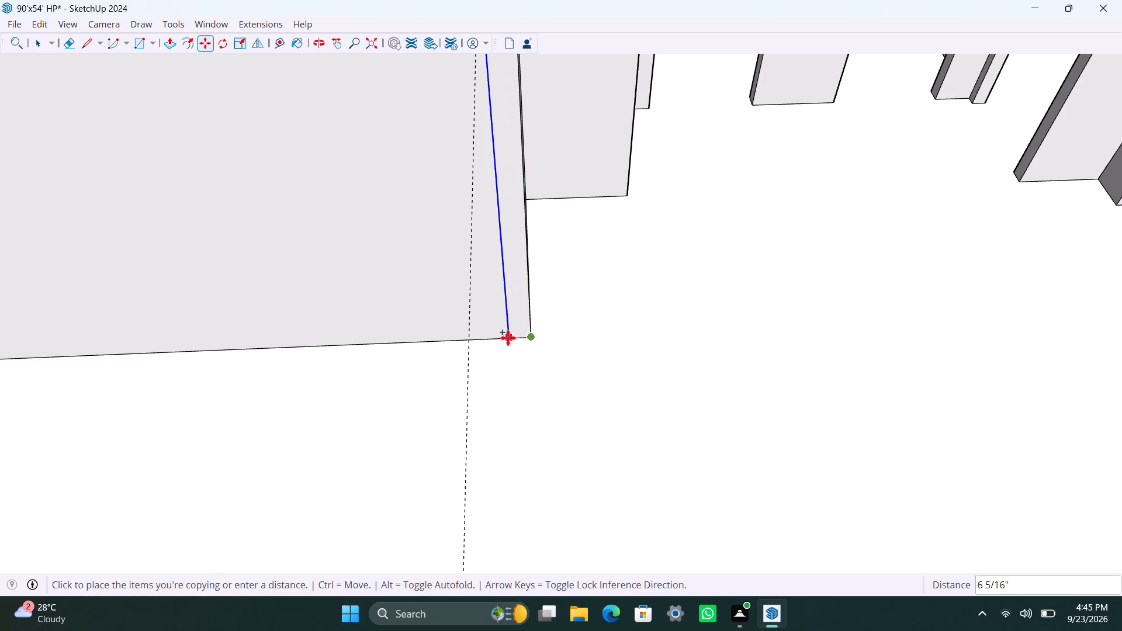
type("4.5\"")
key("Return")
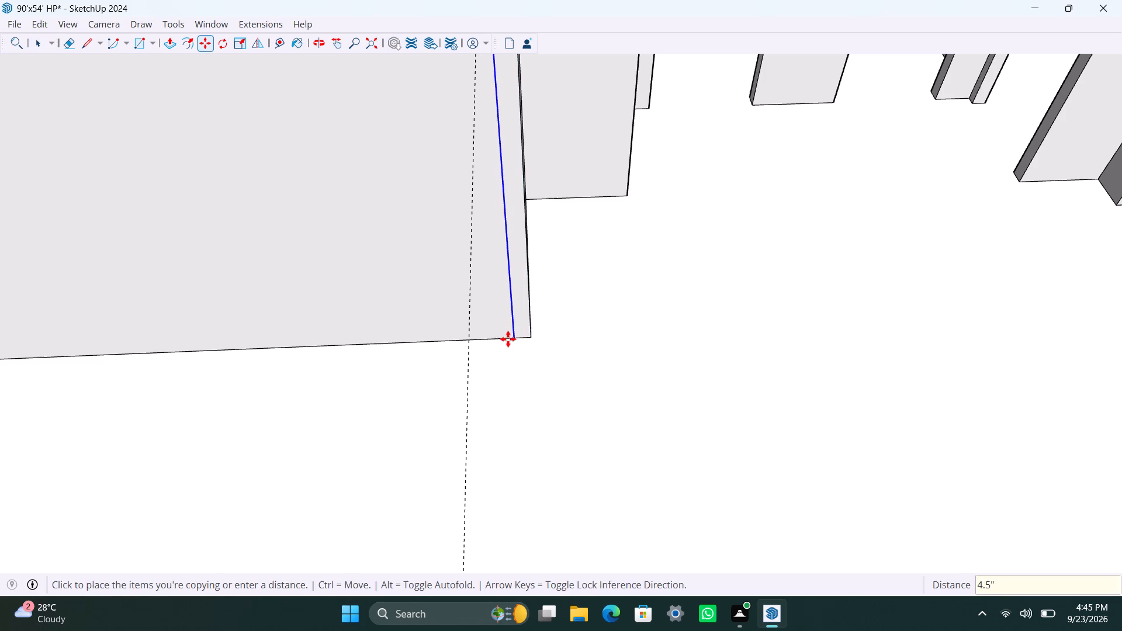
Extrude the narrow 4.5" strip along the large room's open side, up to the guide line on the floor.
key("space")
left_click(522, 313)
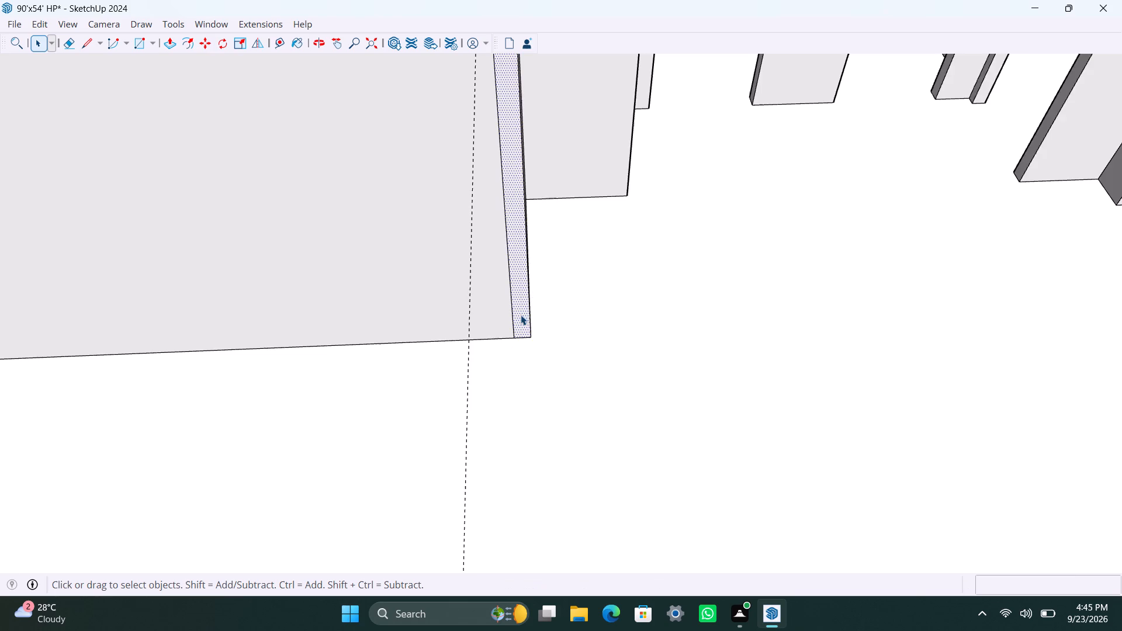
scroll(512, 339, "down", 10)
middle_click_drag(533, 337, 399, 350)
scroll(445, 341, "up", 2)
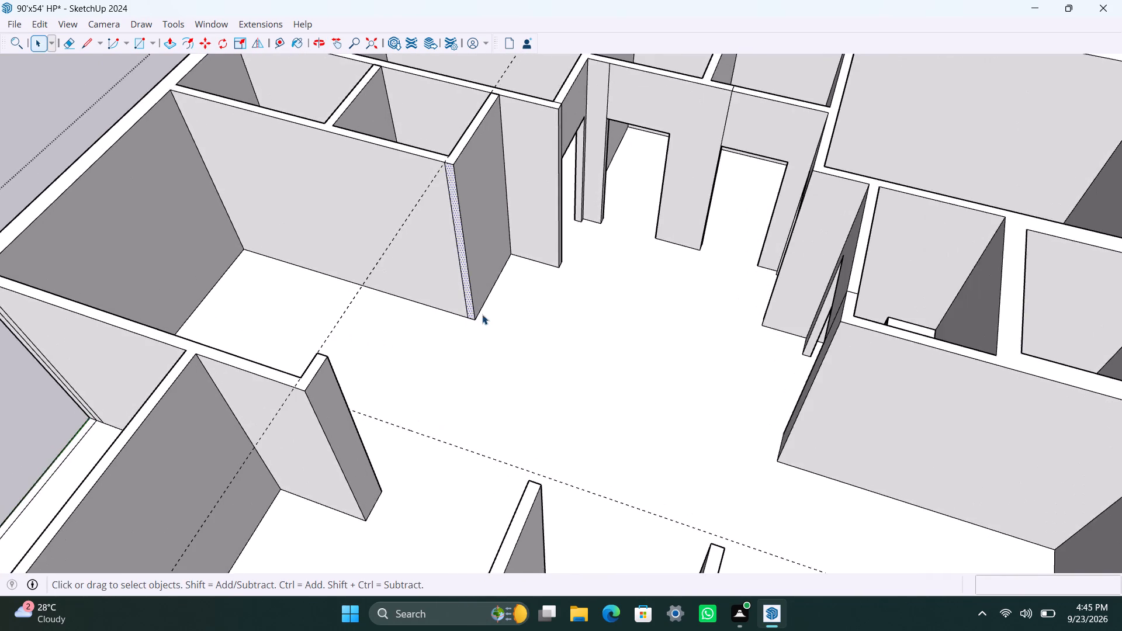
scroll(482, 314, "up", 4)
key("p")
left_click_drag(469, 312, 449, 431)
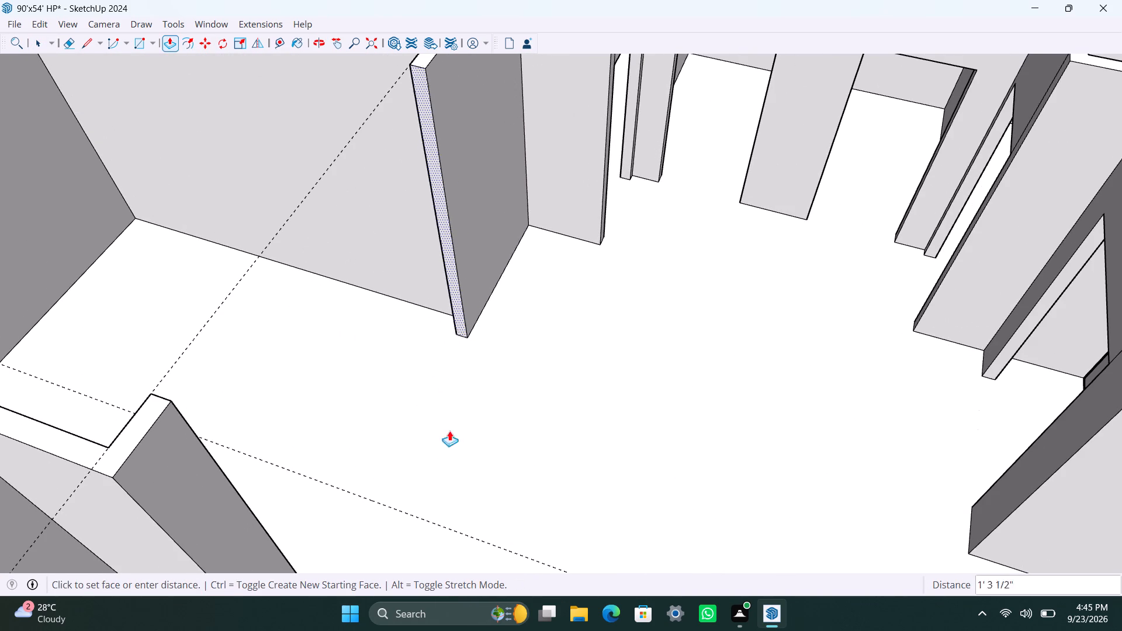
left_click_drag(449, 431, 463, 535)
Copy the top edge of the new wall's end face 3' down.
key("space")
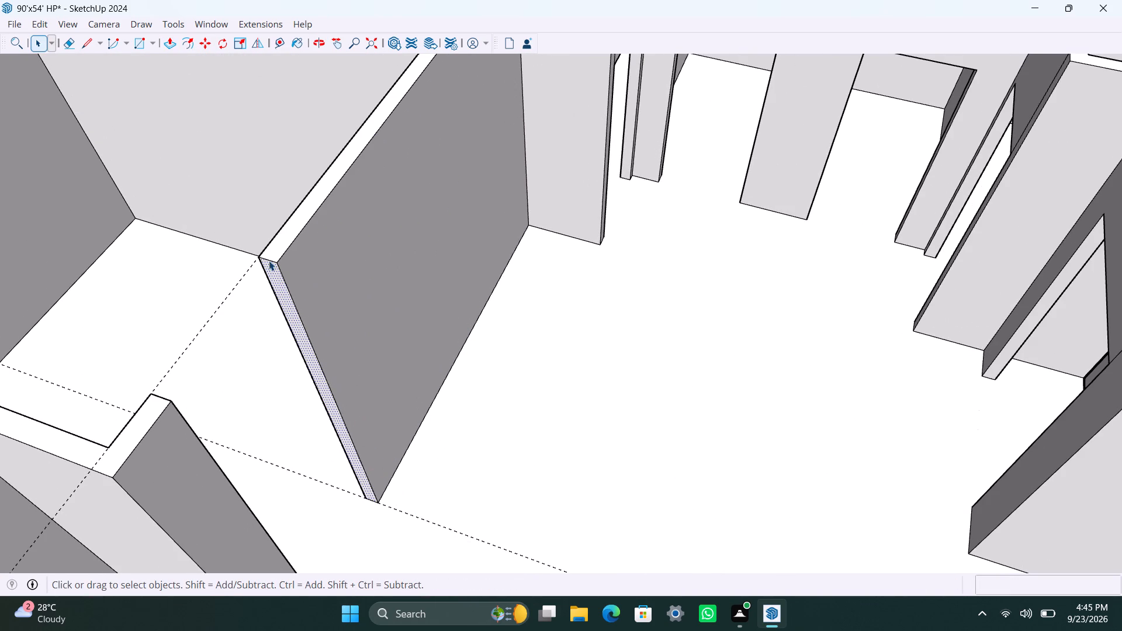
left_click(269, 261)
key("m")
left_click_drag(278, 261, 279, 272)
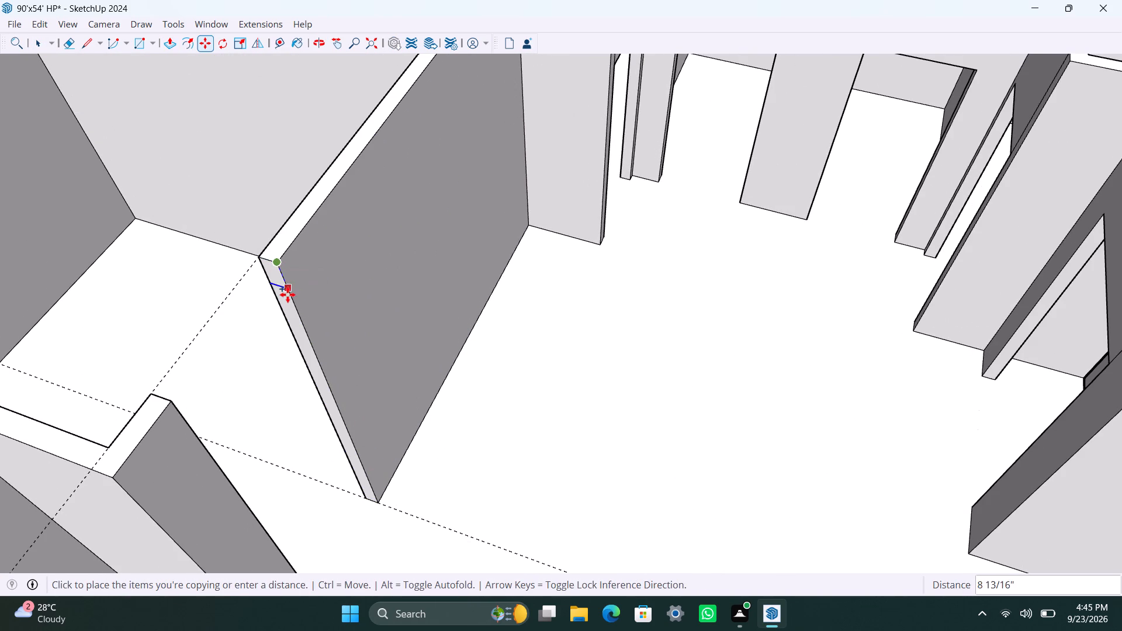
type("3'")
key("Return")
Extrude the upper 3' part of the wall's end face to the short return wall, forming a lintel over the doorway.
key("space")
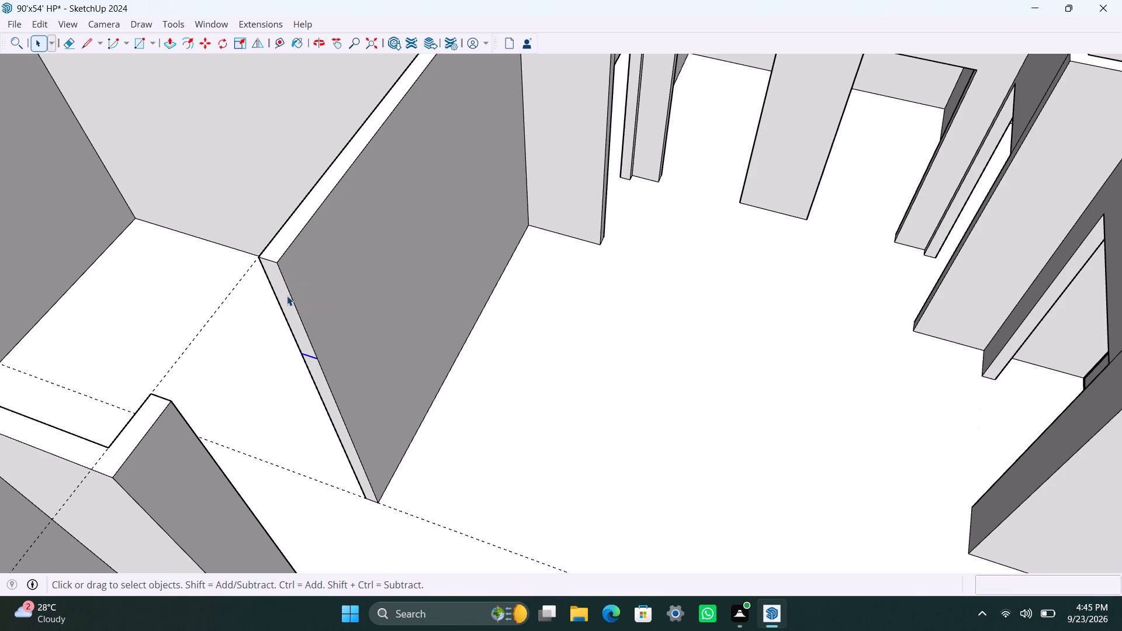
left_click(285, 299)
key("p")
left_click_drag(285, 299, 195, 448)
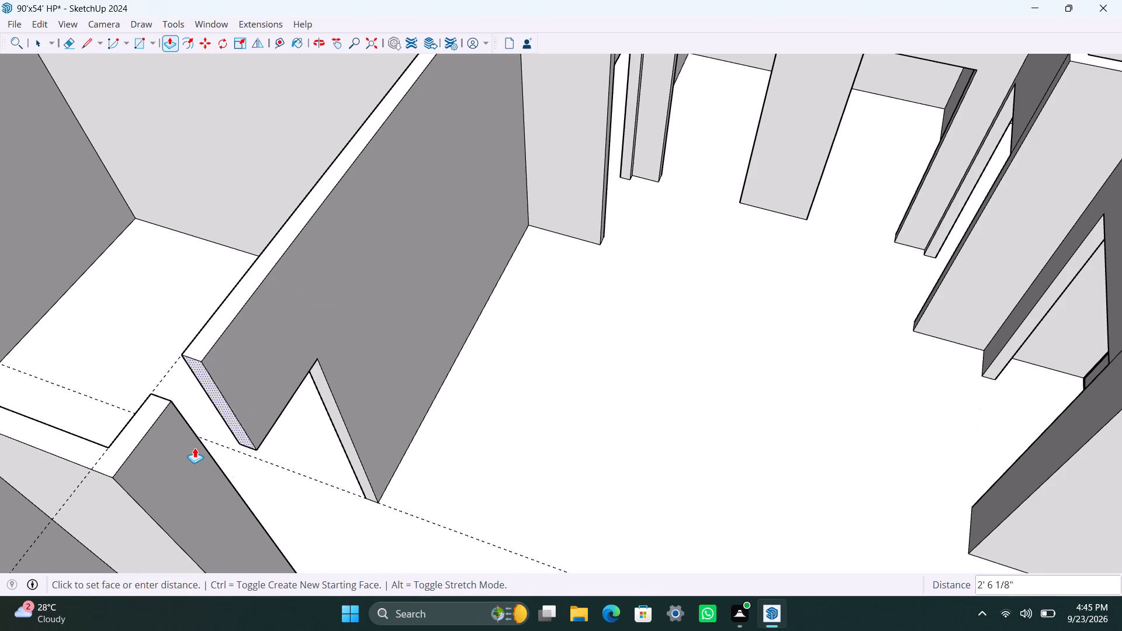
left_click_drag(195, 448, 191, 452)
Save the house model.
key("ctrl+s")
key("space")
Examine the overall house layout and its door openings from several sides.
scroll(192, 341, "down", 2)
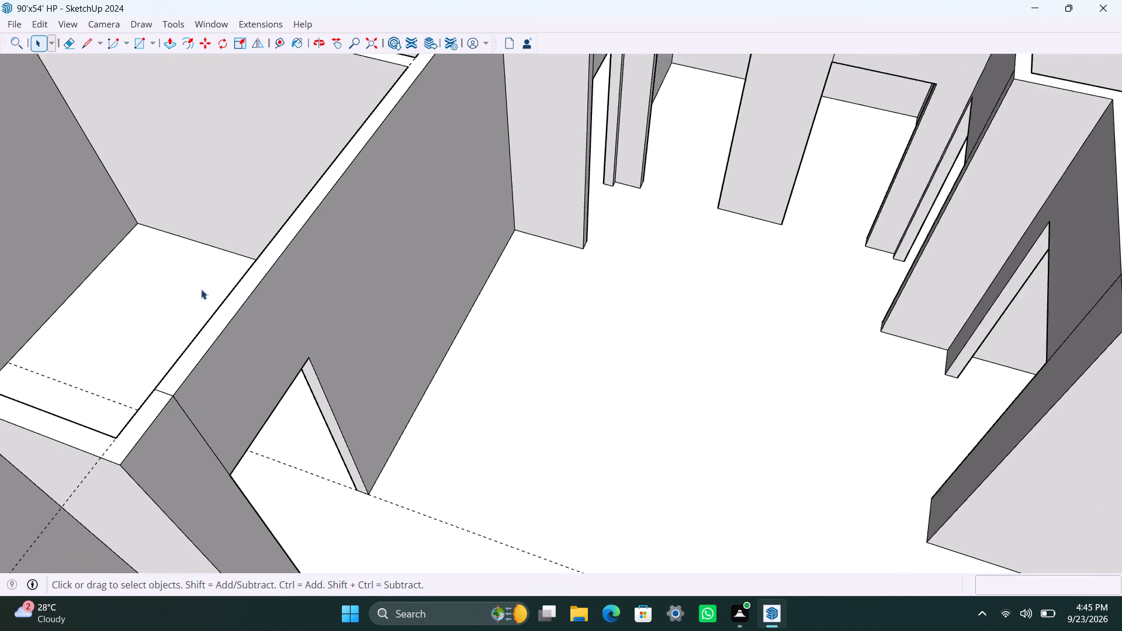
scroll(201, 289, "down", 10)
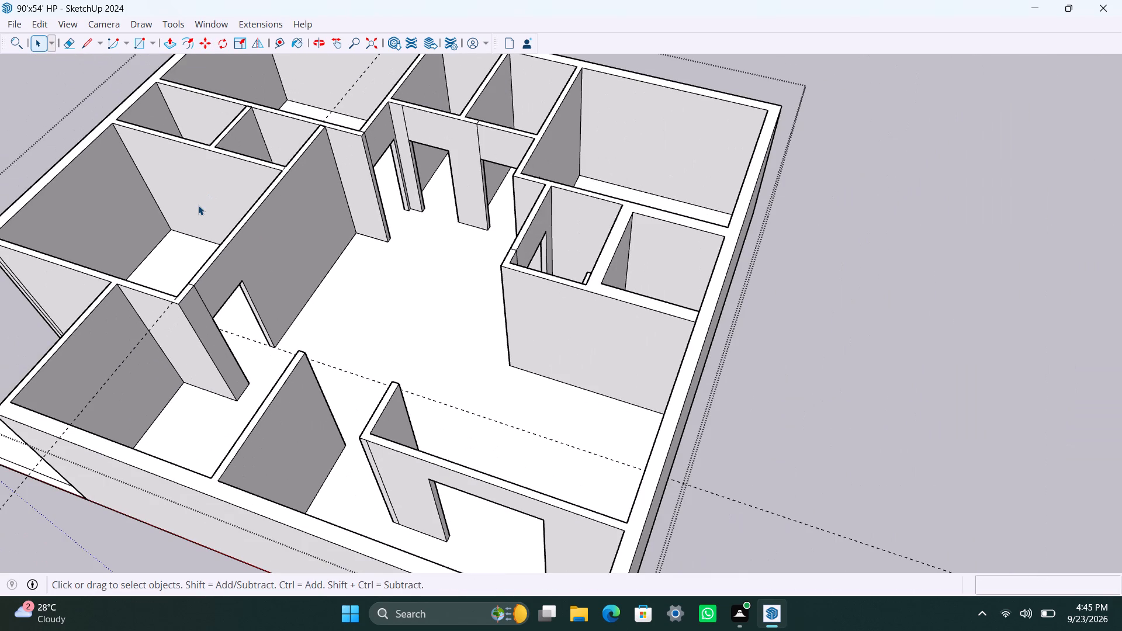
scroll(394, 258, "down", 4)
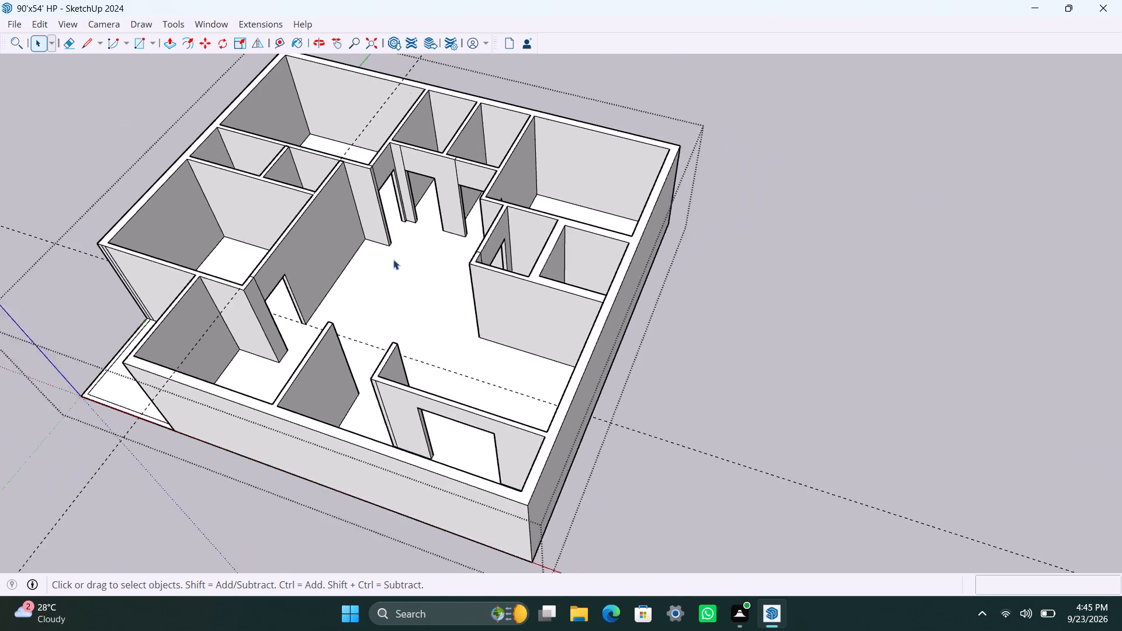
scroll(375, 265, "up", 3)
left_click(705, 320)
scroll(508, 362, "down", 9)
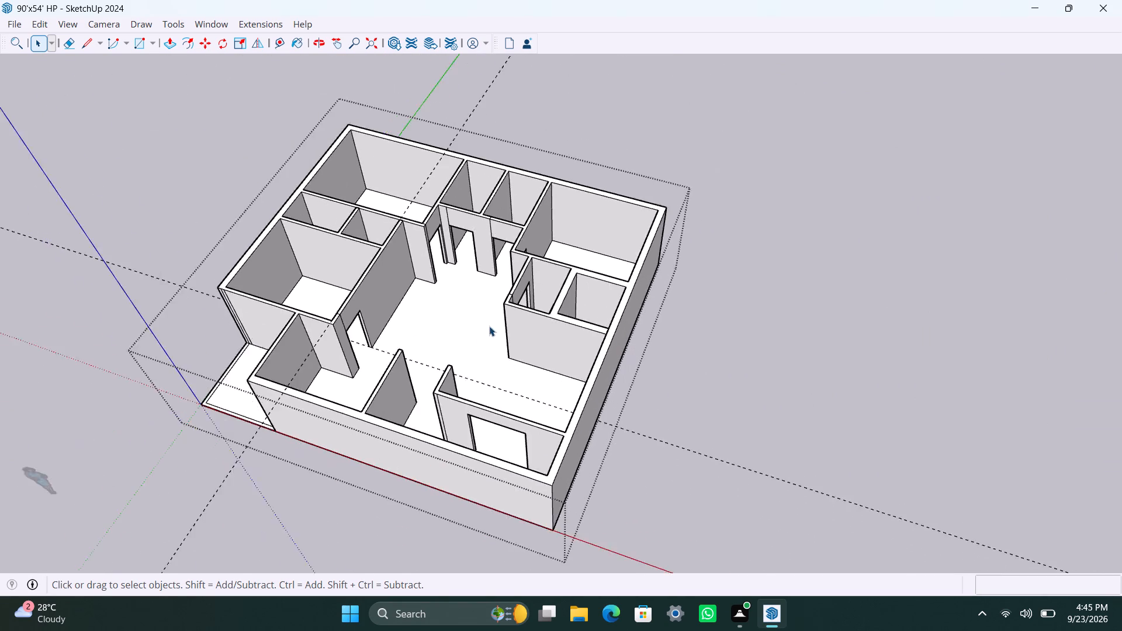
scroll(489, 326, "down", 2)
scroll(478, 404, "up", 3)
middle_click_drag(514, 394, 237, 425)
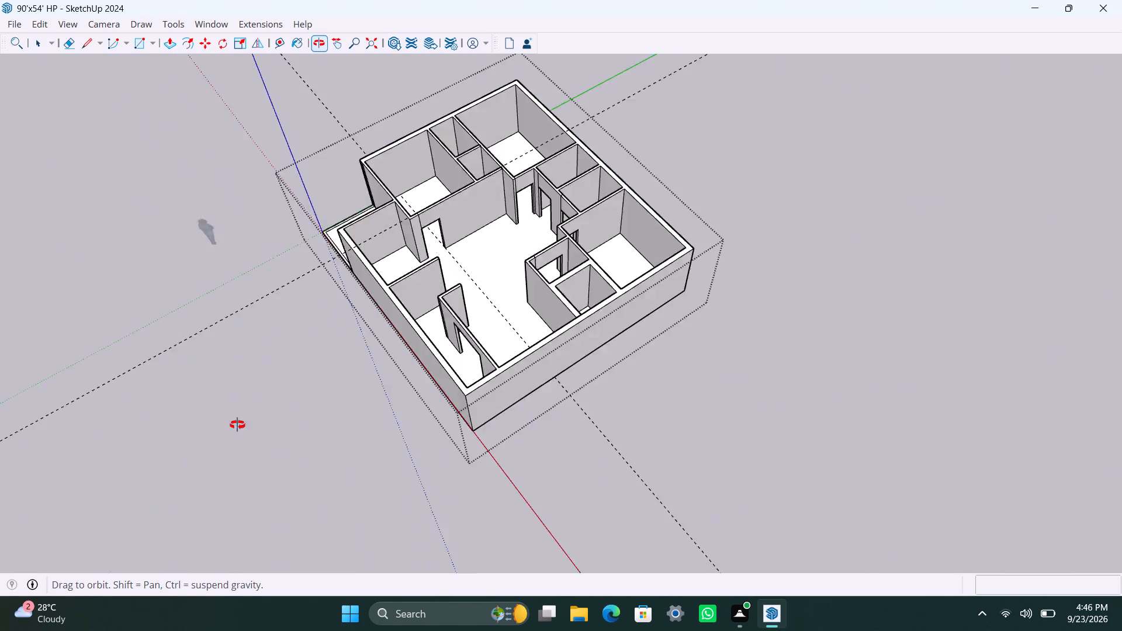
middle_click_drag(237, 425, 0, 377)
scroll(587, 272, "up", 3)
scroll(536, 229, "up", 3)
middle_click_drag(528, 253, 227, 308)
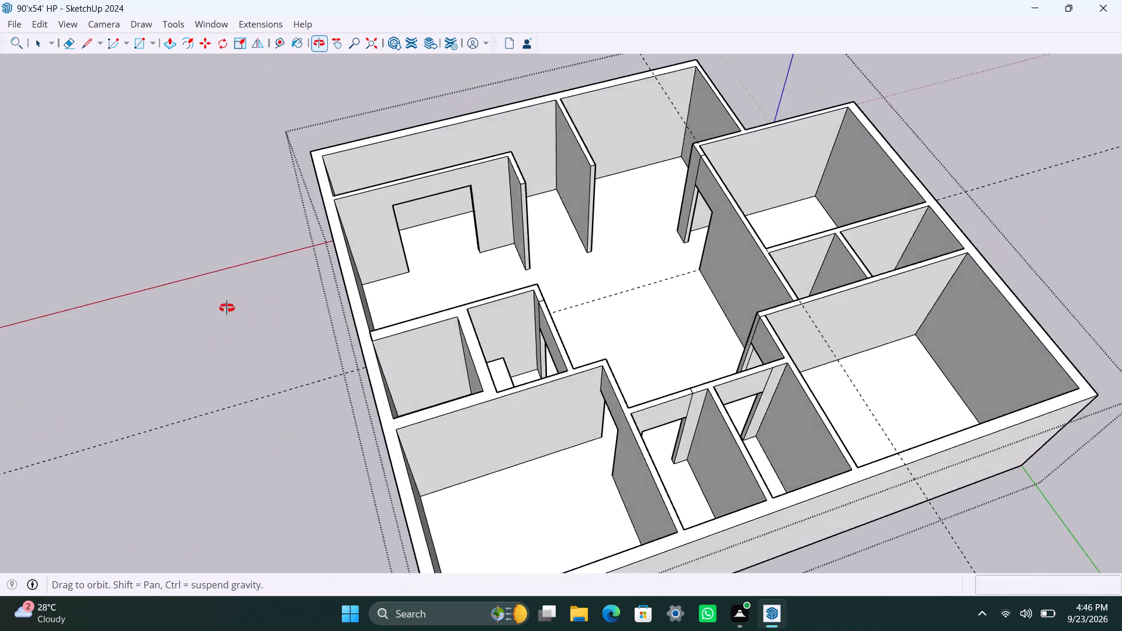
middle_click_drag(227, 308, 188, 308)
Place a vertical guide 1' from the inner corner on the outer wall of the long room behind the wide opening.
scroll(614, 268, "up", 3)
middle_click_drag(528, 234, 452, 424, "shift")
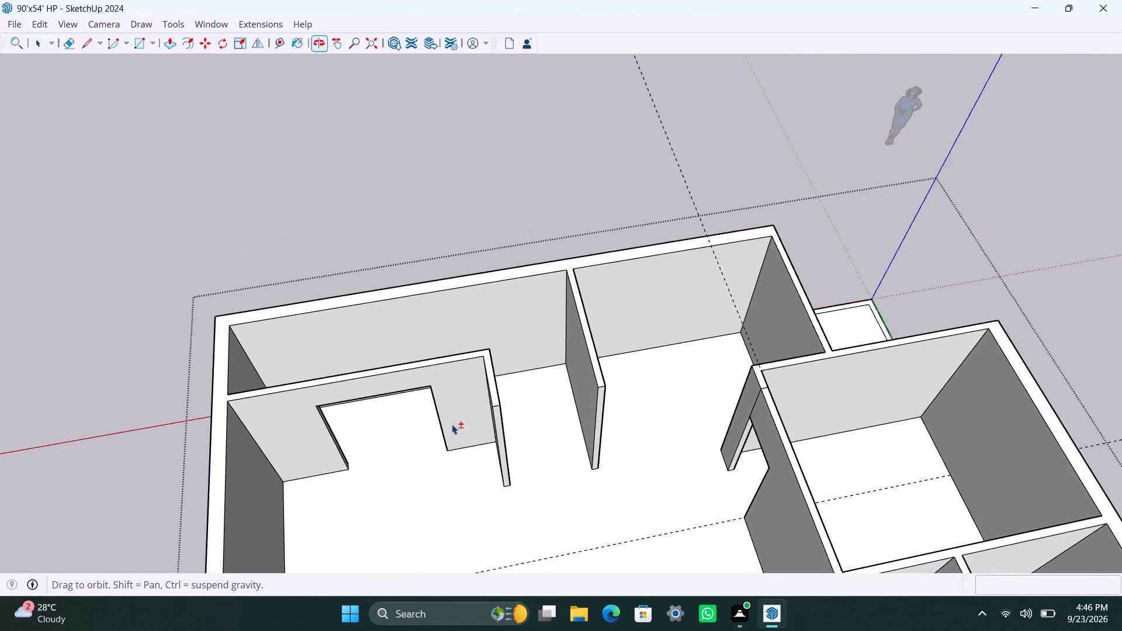
middle_click_drag(452, 424, 520, 443, "shift")
scroll(325, 361, "up", 3)
middle_click_drag(344, 362, 334, 417)
scroll(332, 407, "up", 2)
middle_click_drag(332, 391, 461, 265, "shift")
scroll(538, 265, "up", 3)
middle_click_drag(522, 297, 448, 366)
scroll(451, 349, "up", 1)
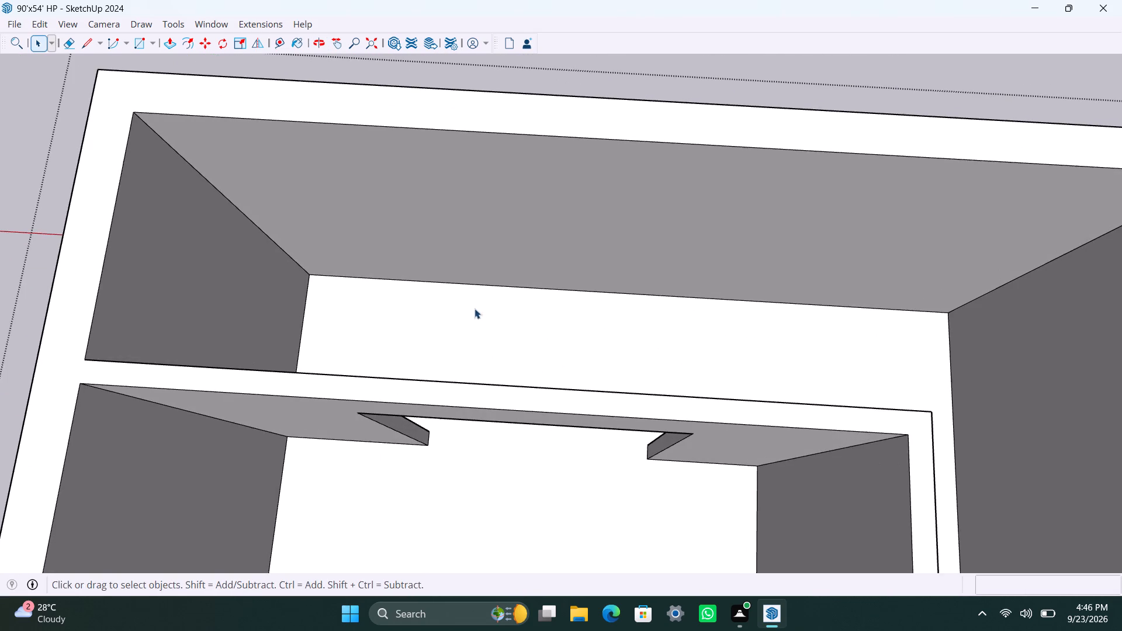
middle_click_drag(475, 308, 462, 357)
scroll(549, 372, "up", 2)
middle_click_drag(553, 359, 571, 322)
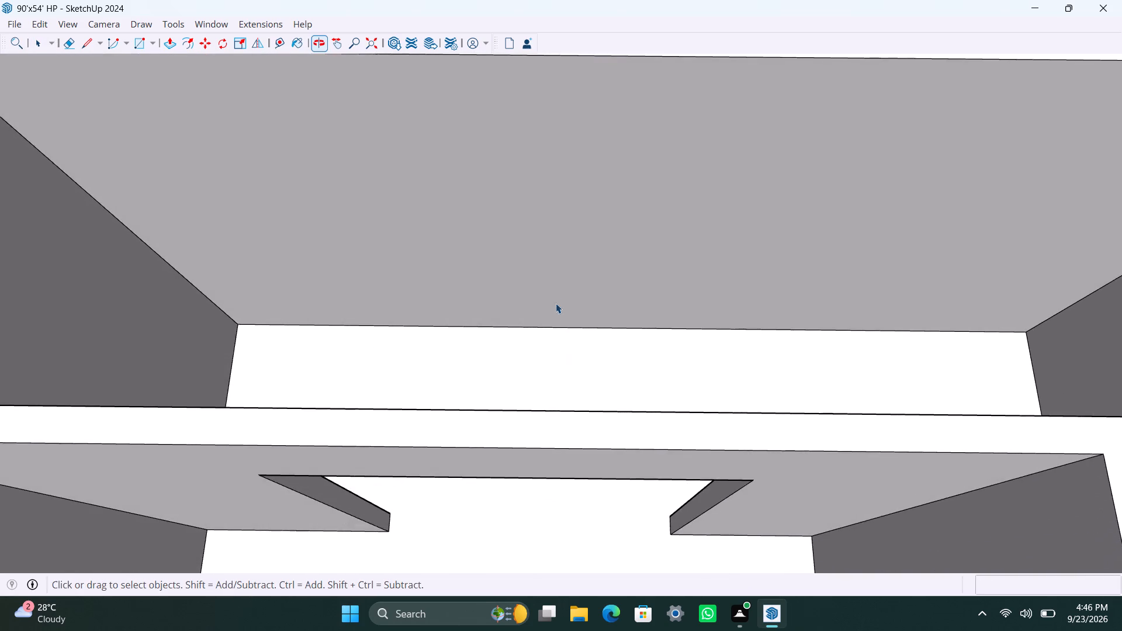
scroll(555, 295, "down", 6)
middle_click_drag(548, 303, 515, 314)
scroll(515, 314, "up", 1)
middle_click_drag(508, 311, 507, 309)
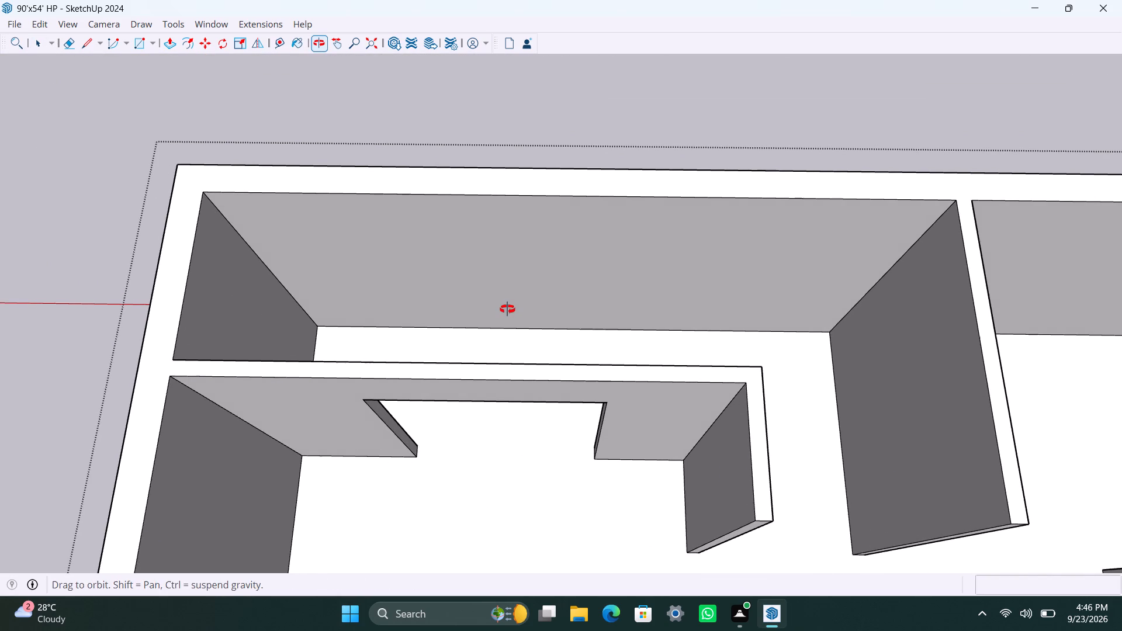
middle_click_drag(507, 309, 488, 309)
middle_click_drag(382, 277, 408, 279)
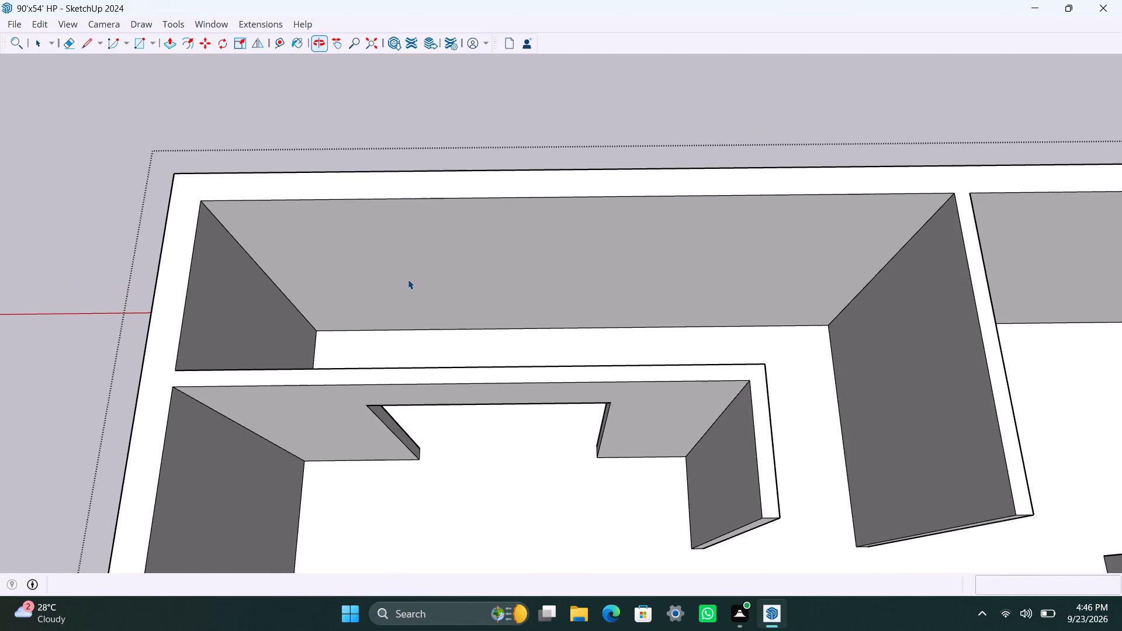
key("t")
left_click(262, 264)
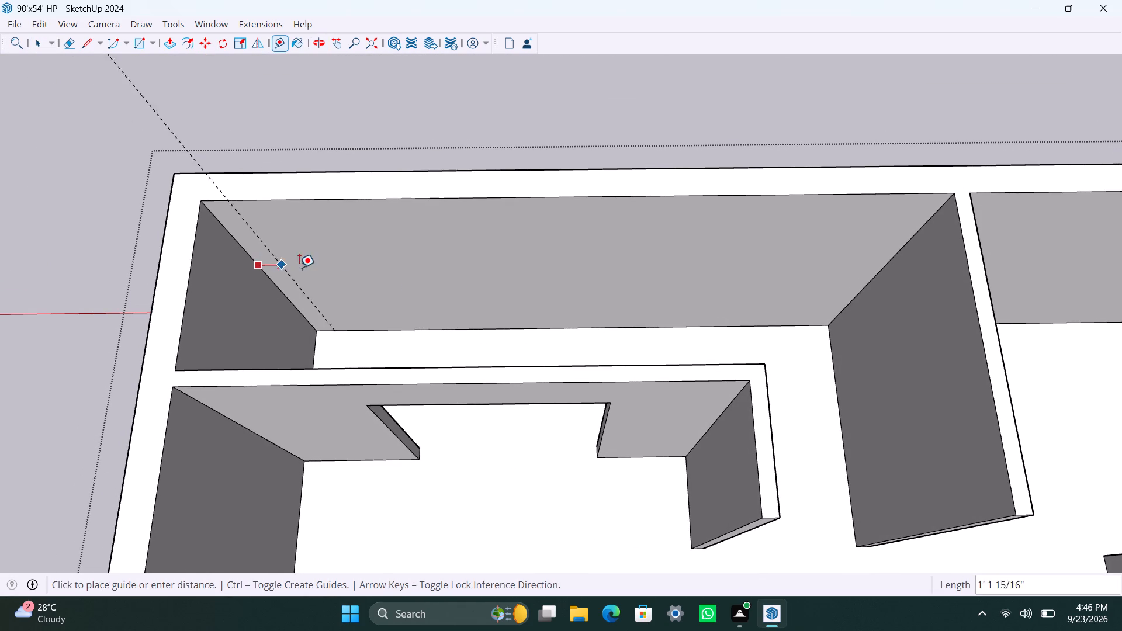
type("1'")
key("Return")
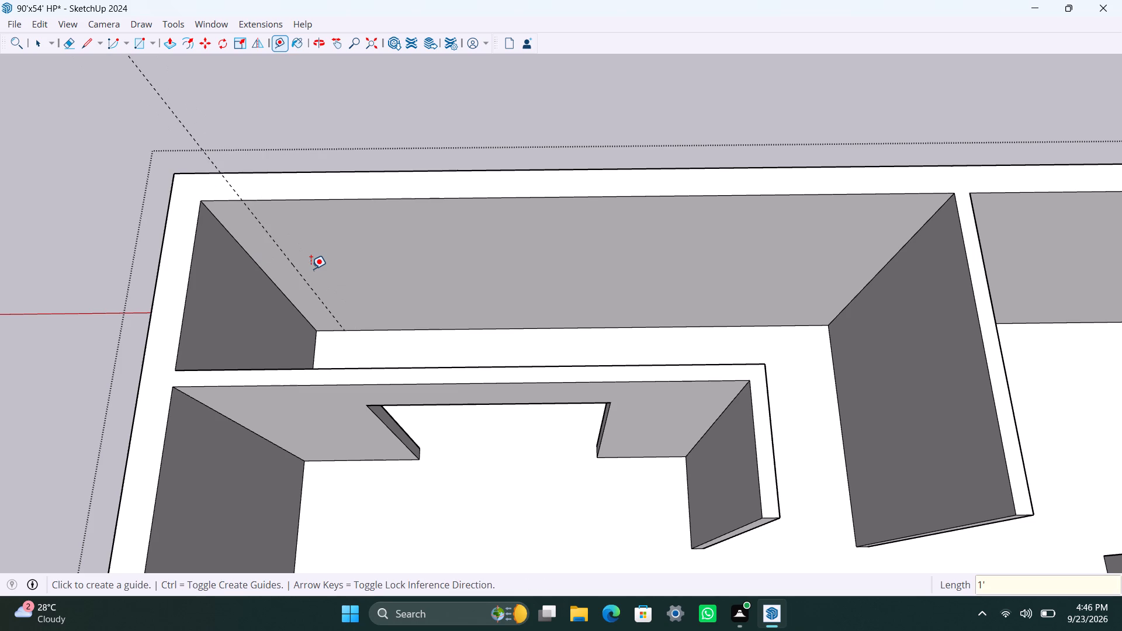
Place horizontal guides on the long room's outer wall, one 3' below its top edge and another 4' below that.
left_click(372, 197)
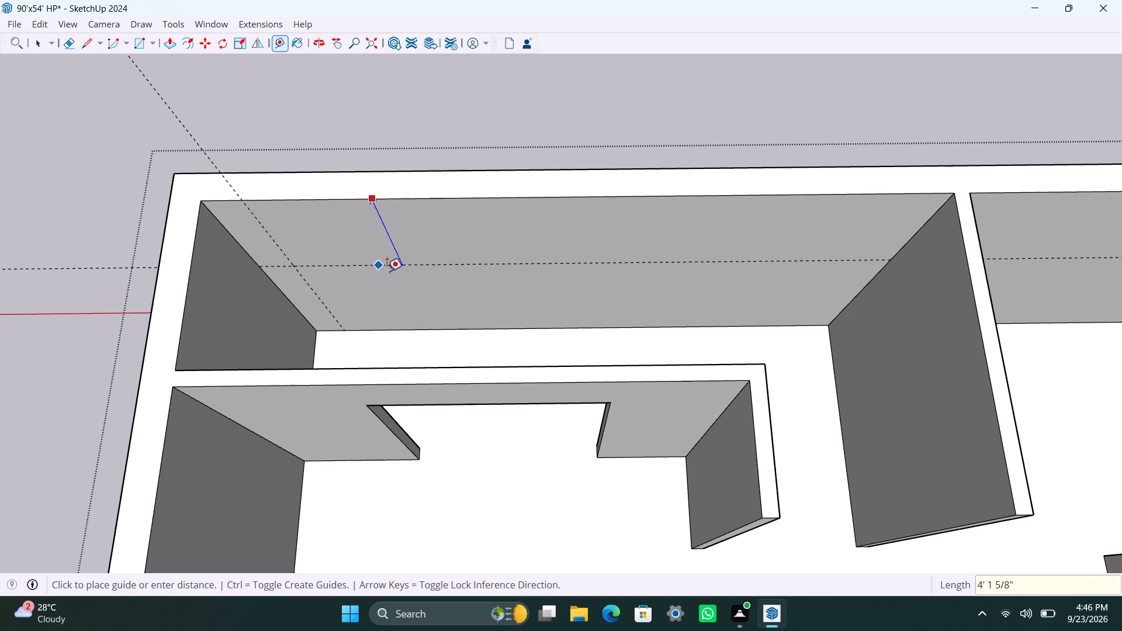
type("3'")
key("Return")
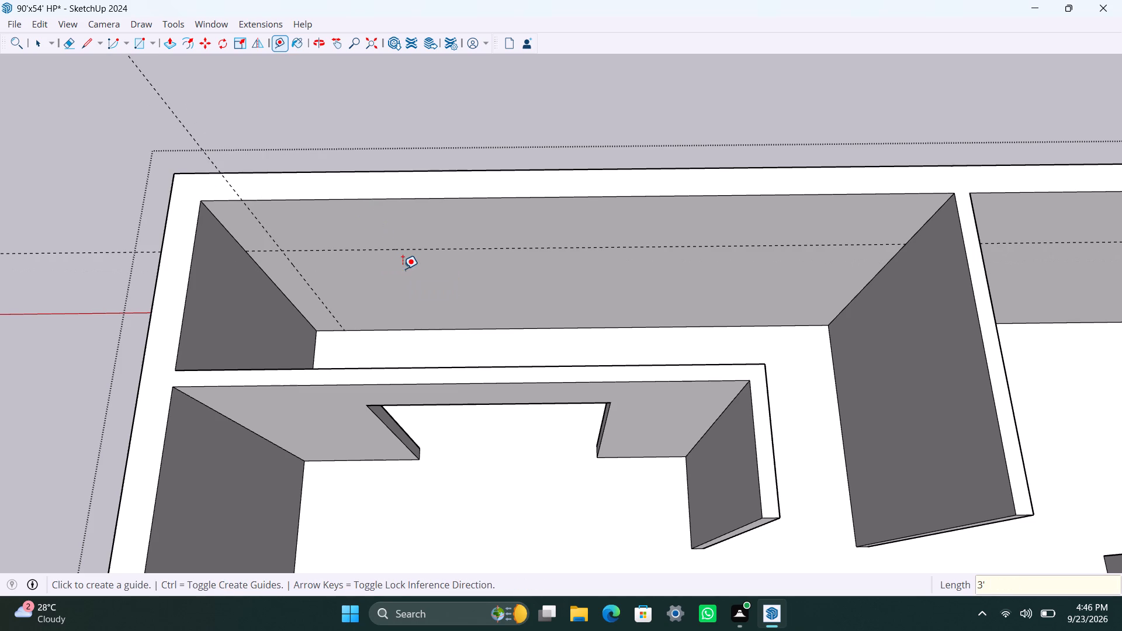
left_click_drag(421, 248, 421, 254)
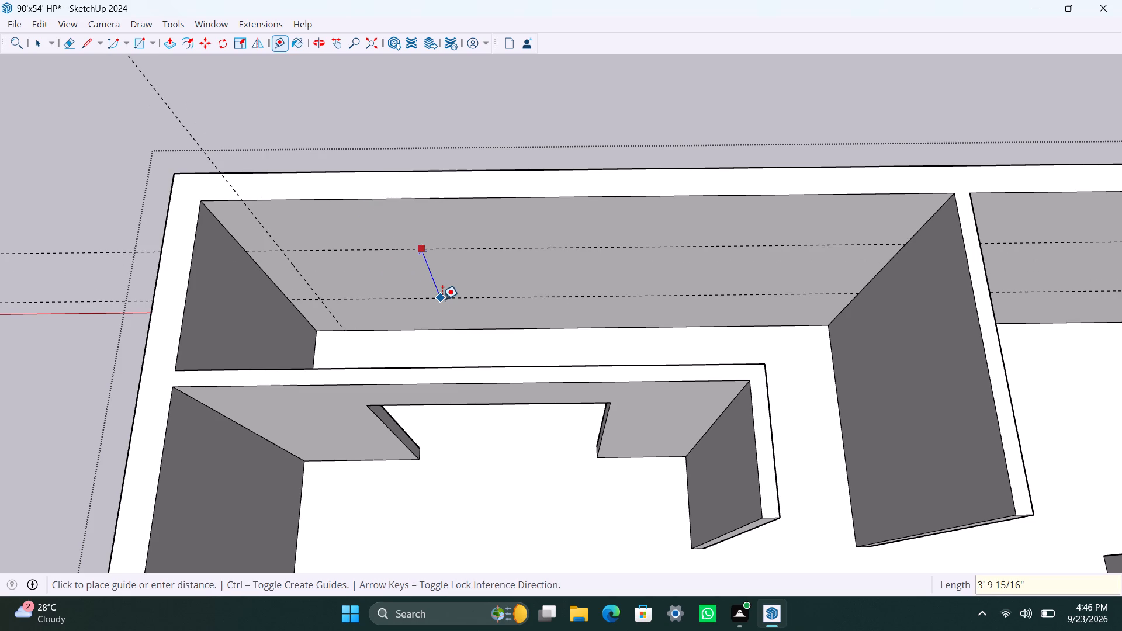
type("4'")
key("Return")
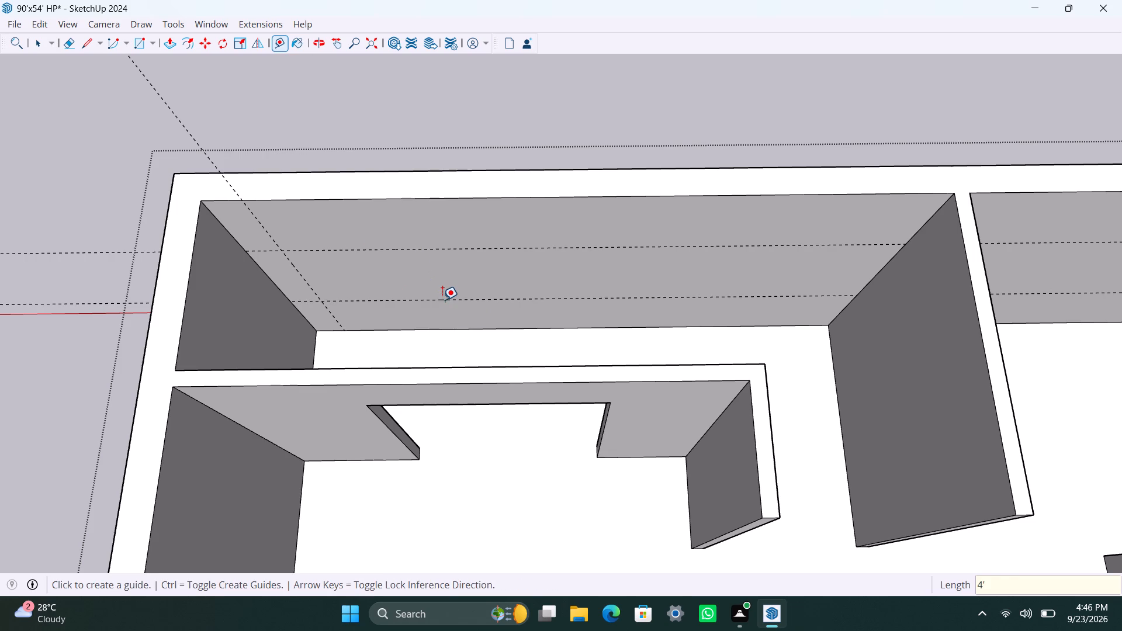
Add vertical guides on the same wall, one 6' from the first vertical guide and another about 4'2" beyond it.
left_click(271, 232)
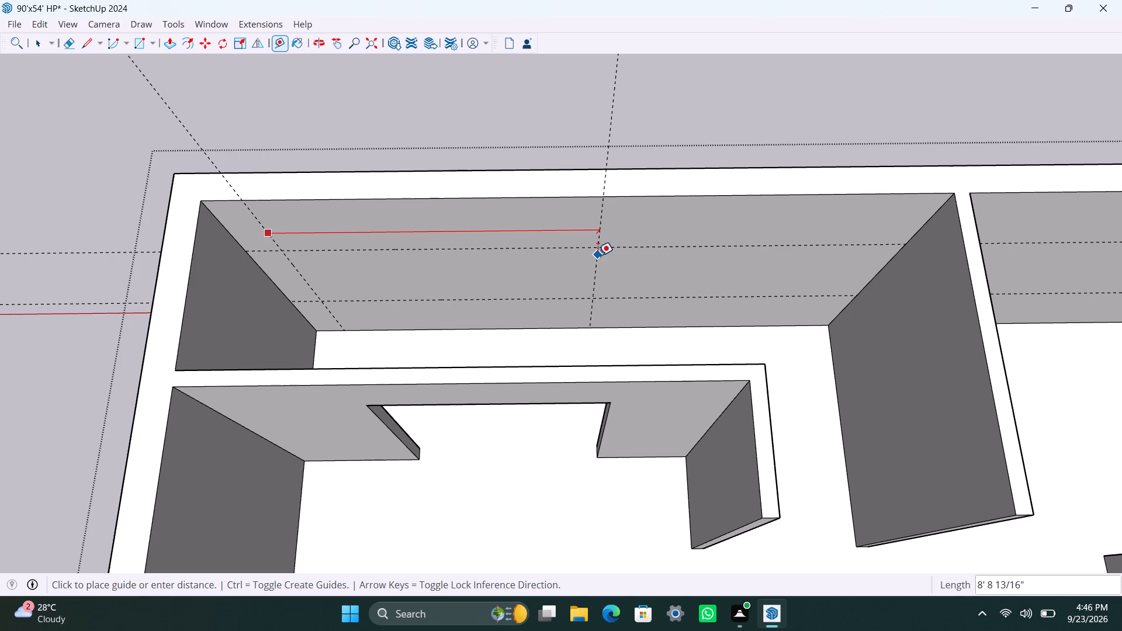
type("6'")
key("Return")
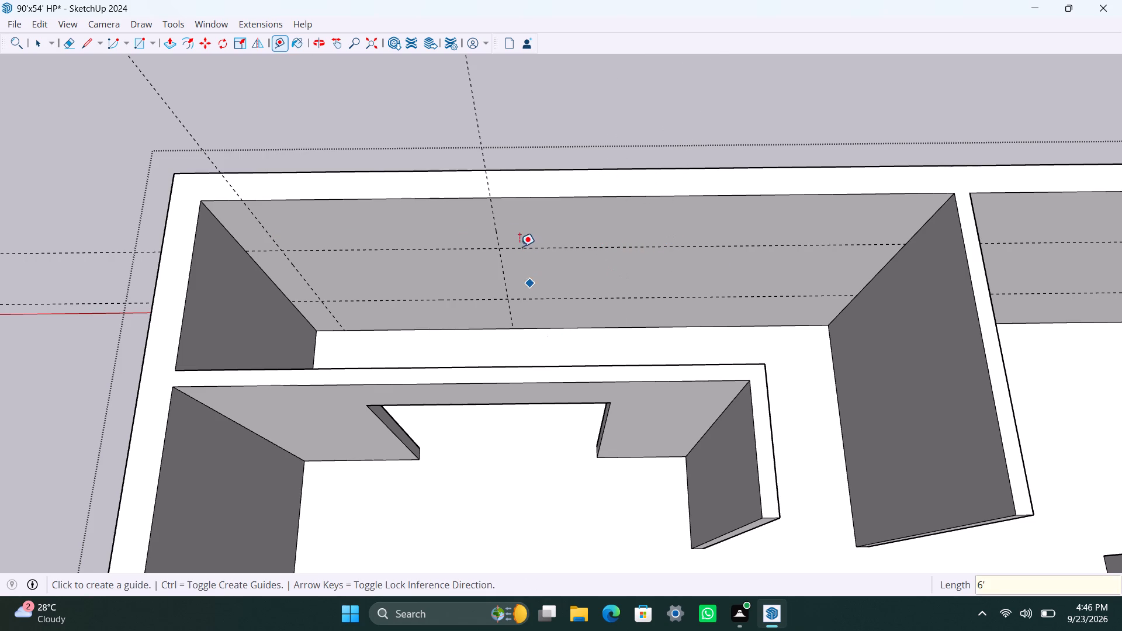
left_click(494, 223)
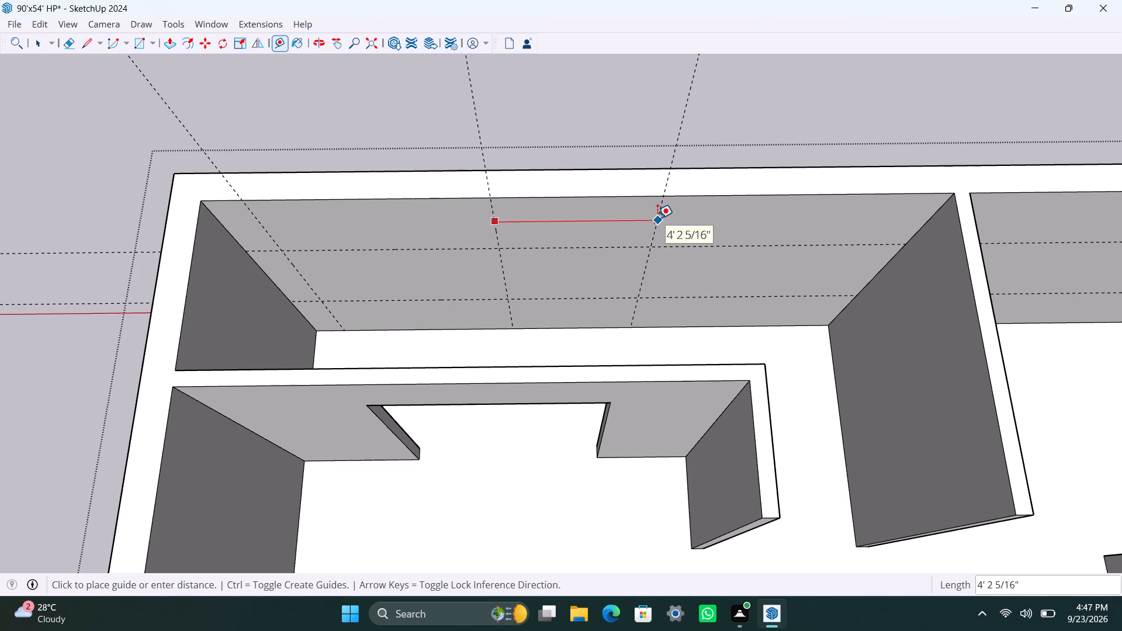
left_click(657, 218)
key("space")
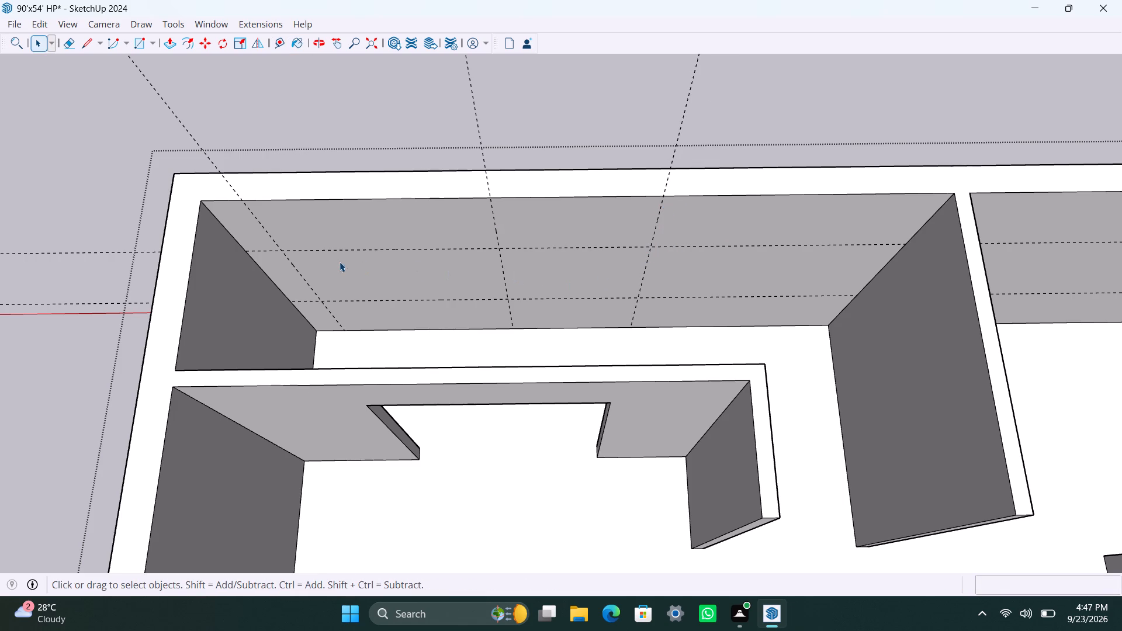
Draw a rectangle about 10'2" by 4' between the guides on the long room's outer wall and push it through as a window opening.
key("r")
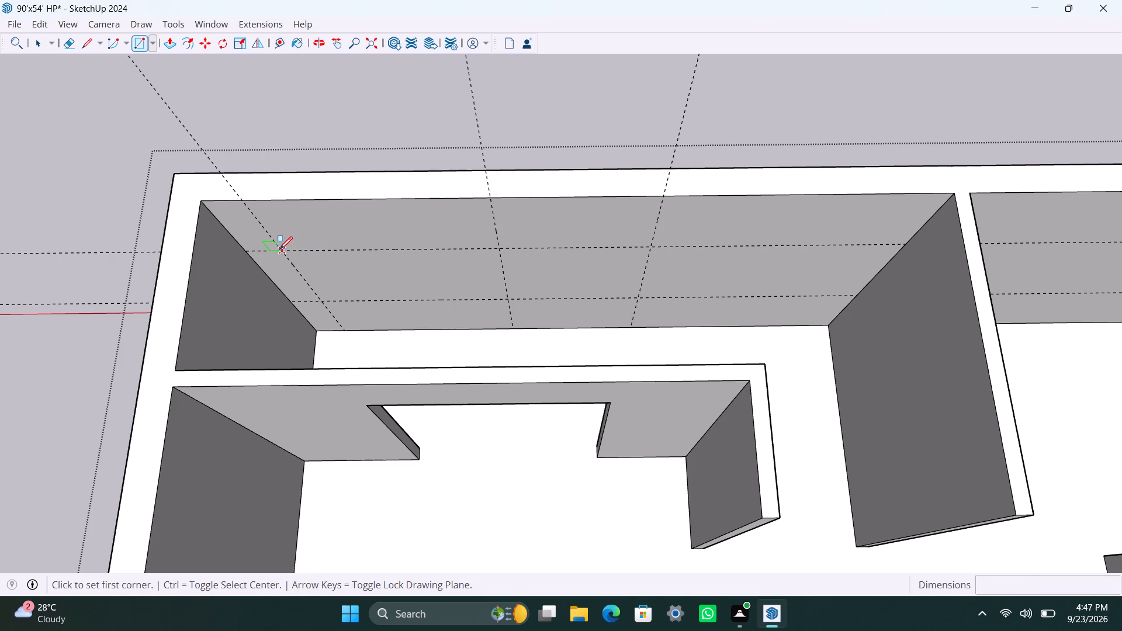
left_click(279, 249)
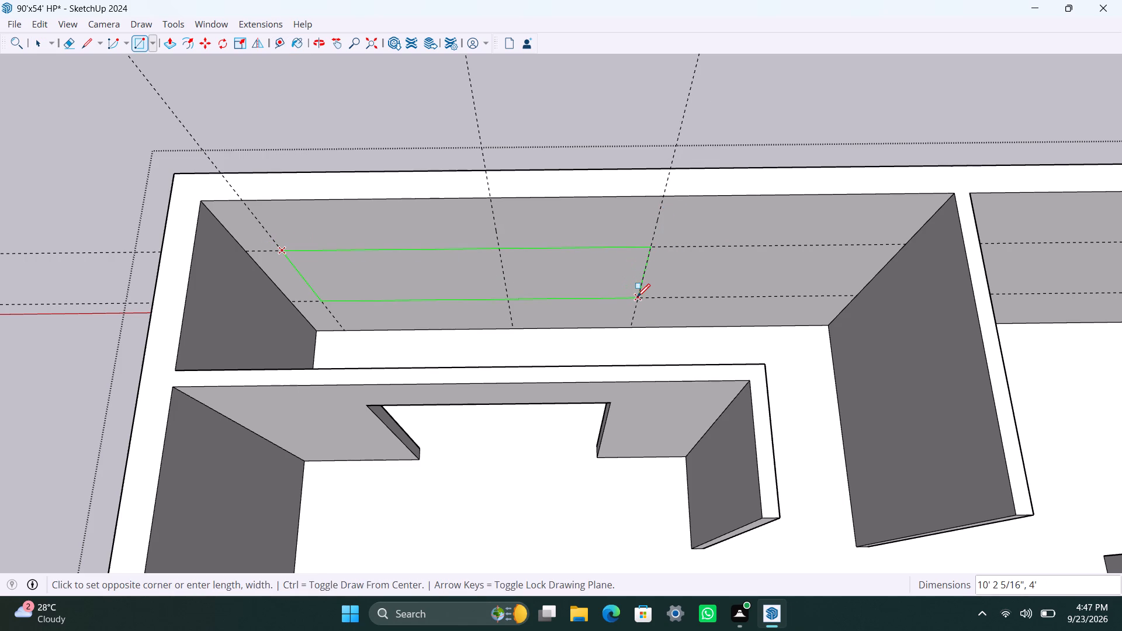
left_click(637, 297)
key("space")
left_click(576, 275)
key("p")
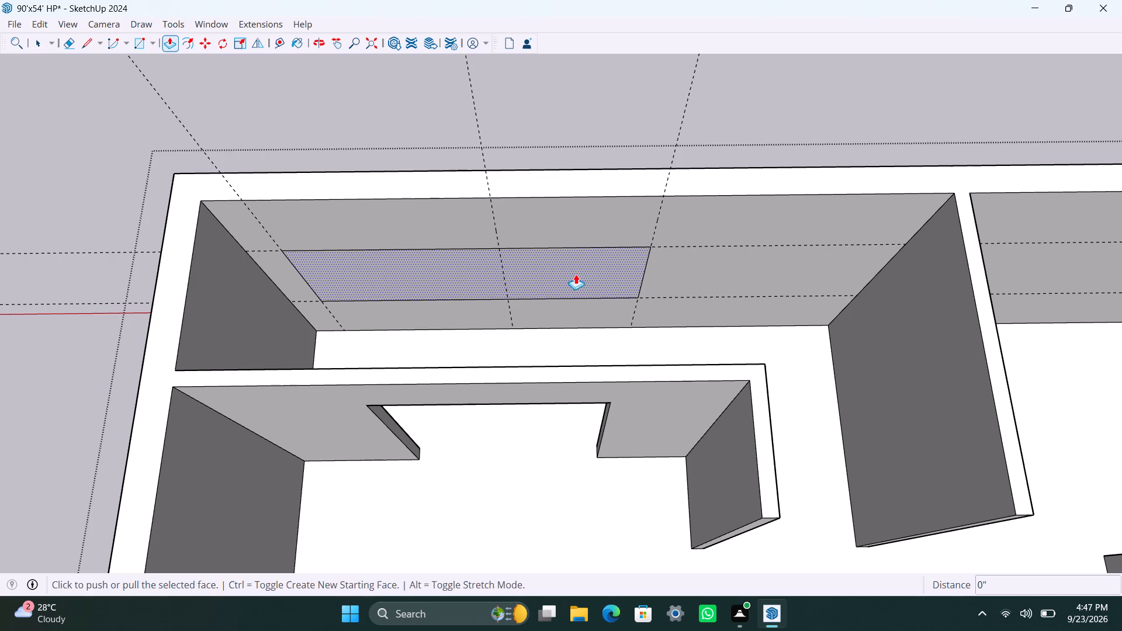
left_click(576, 274)
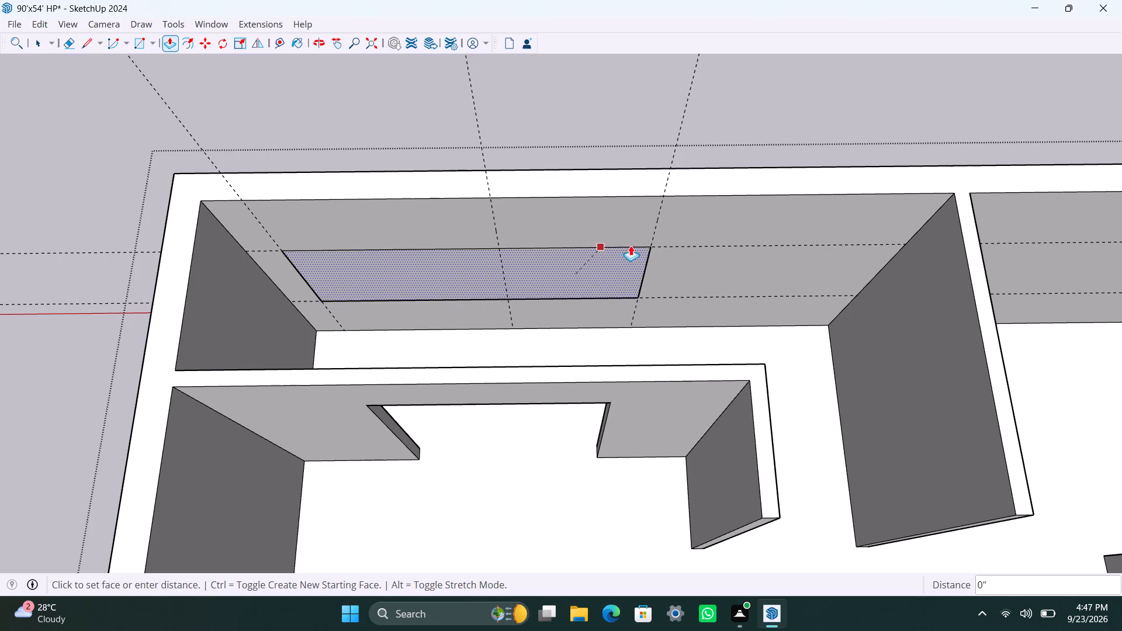
left_click(550, 256)
Leave the house group and delete all guides from the model.
scroll(419, 203, "down", 12)
middle_click_drag(924, 193, 0, 79)
scroll(714, 361, "down", 5)
middle_click_drag(709, 387, 981, 290)
key("space")
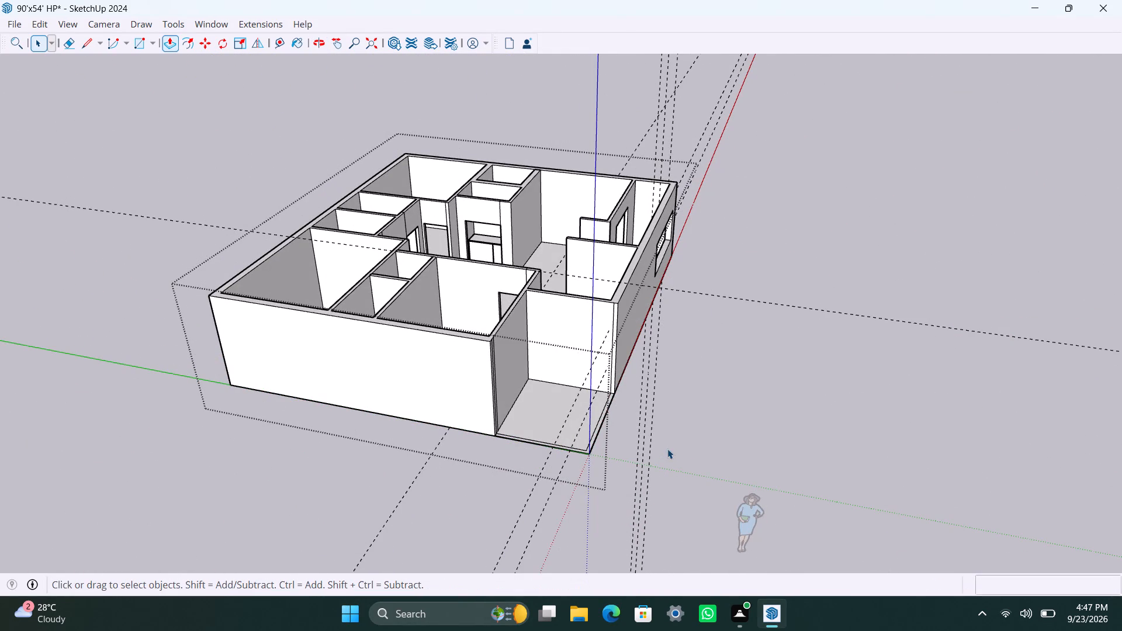
left_click(684, 447)
left_click(45, 22)
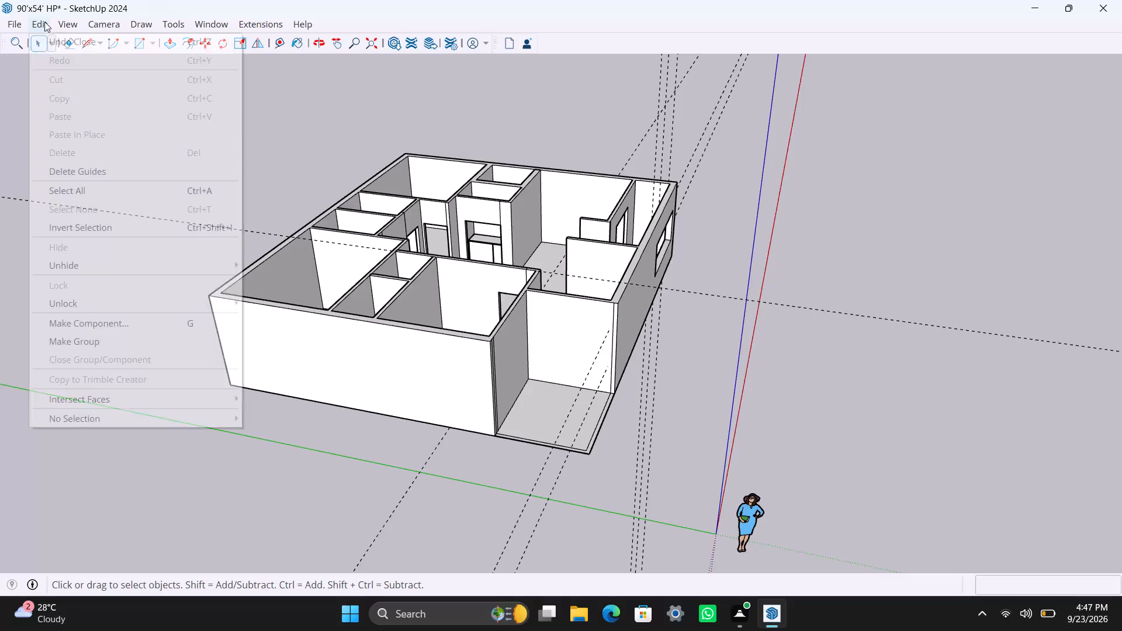
left_click(116, 171)
Run FixIt 101 on the whole house group to clean up its geometry, and deselect the group.
scroll(532, 363, "up", 2)
left_click(531, 361)
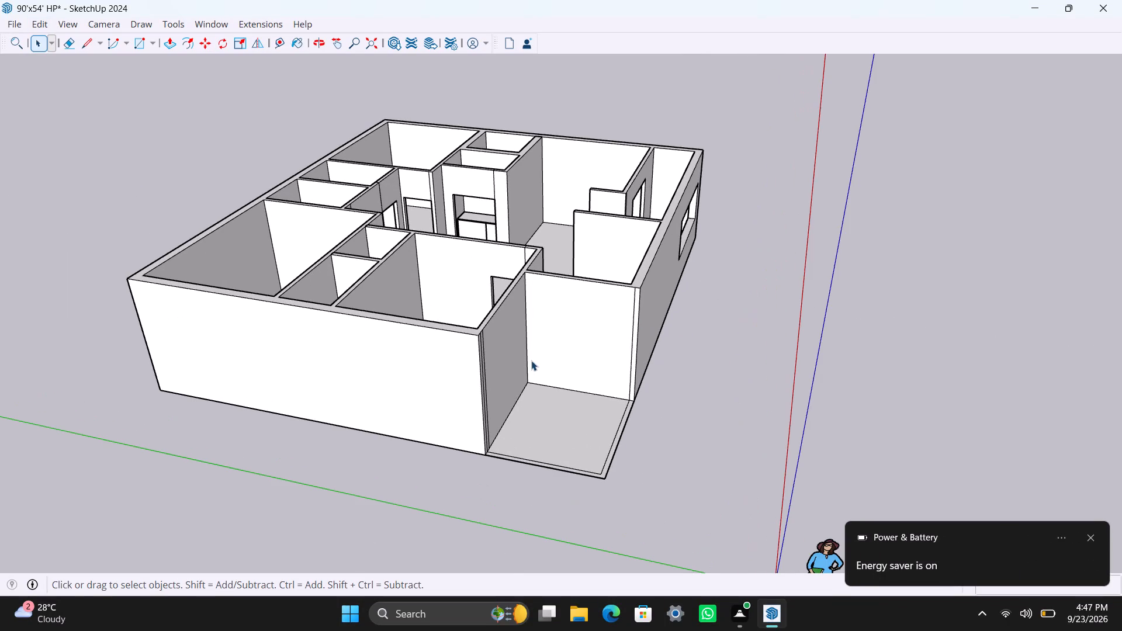
right_click(516, 349)
left_click(549, 335)
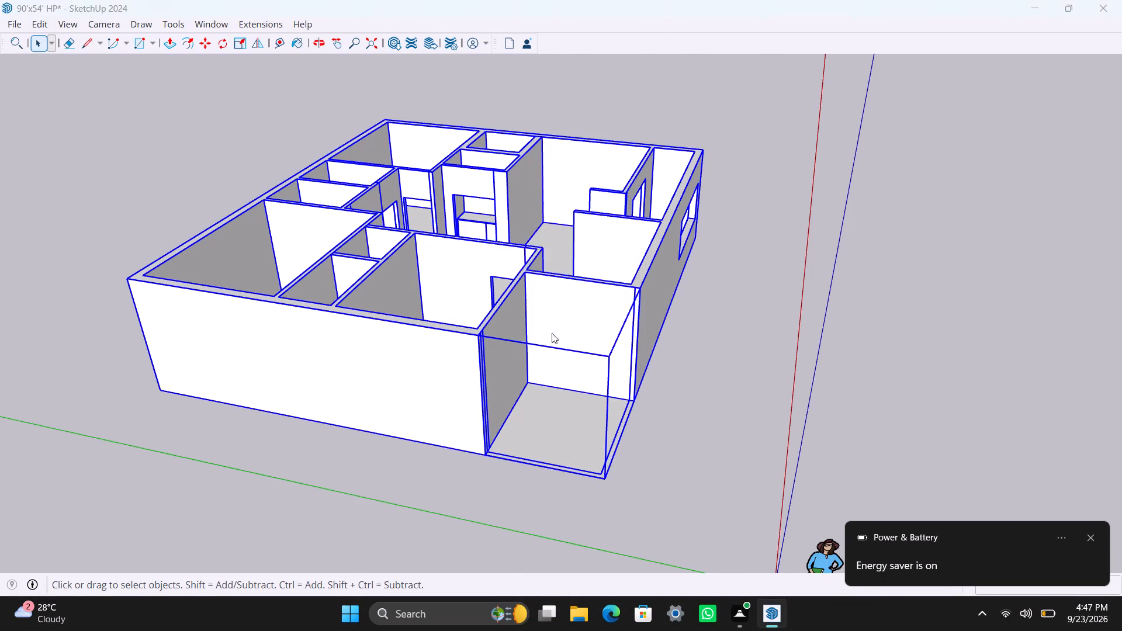
left_click(608, 368)
right_click(493, 360)
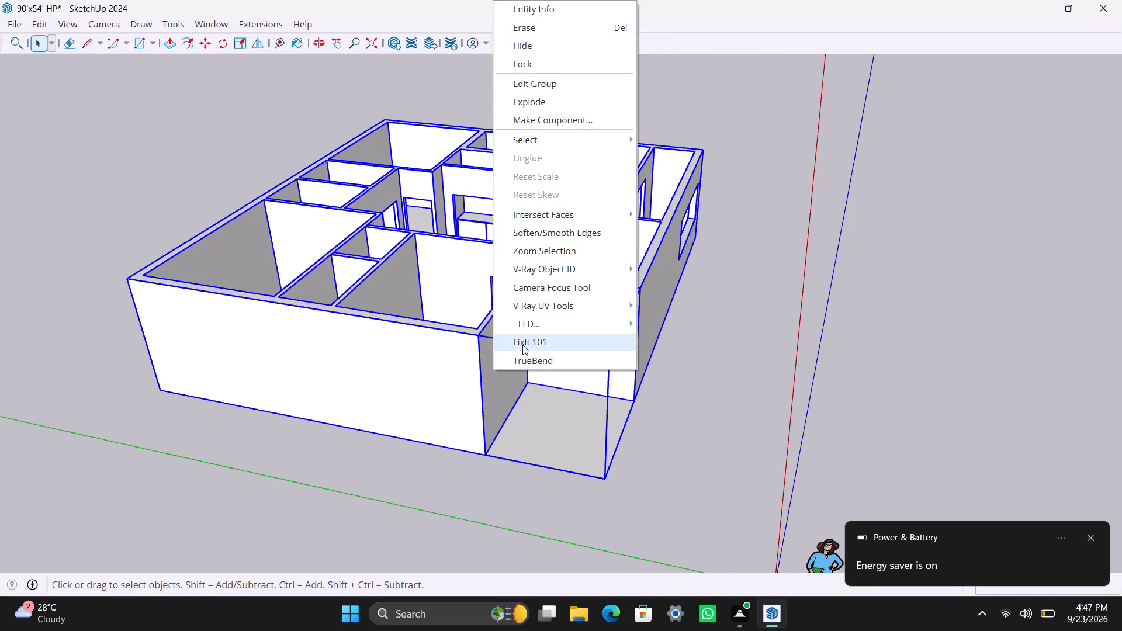
left_click(522, 345)
left_click(597, 373)
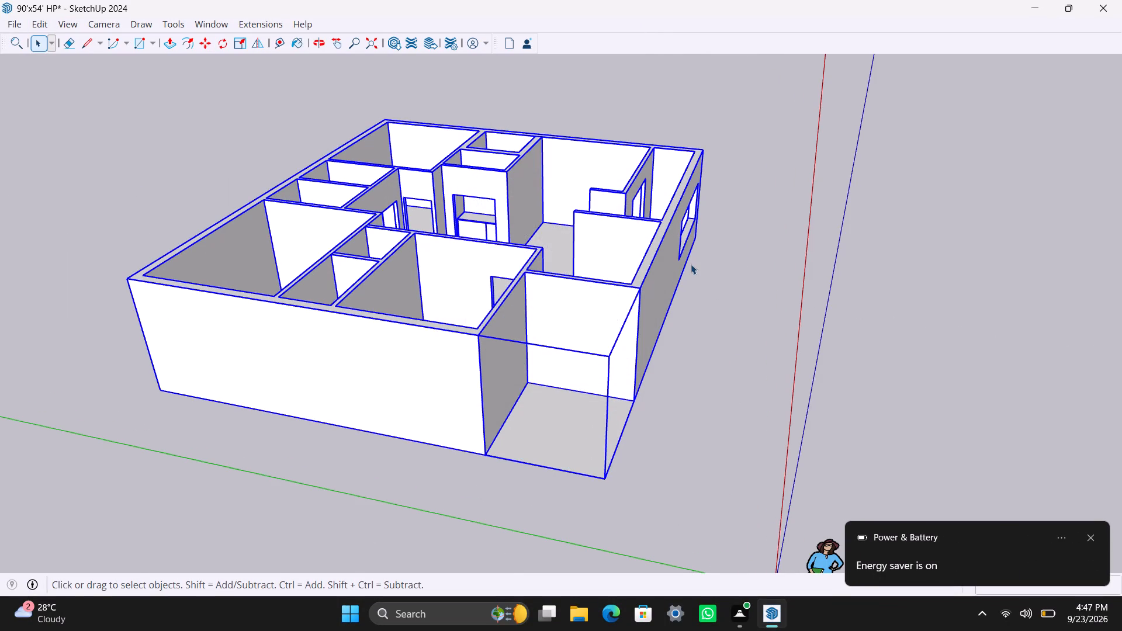
scroll(543, 332, "up", 3)
scroll(507, 297, "up", 2)
scroll(787, 248, "down", 5)
left_click(915, 217)
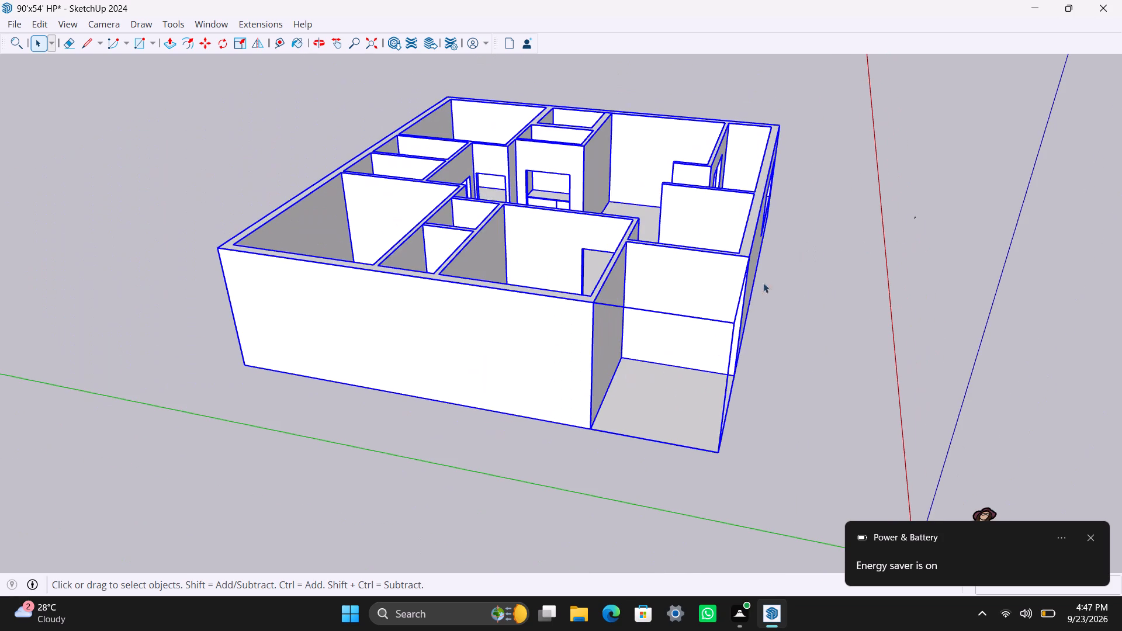
Examine the room layout from above, including the new window opening and the wide opening in front of it.
scroll(500, 322, "down", 5)
middle_click_drag(504, 326, 992, 529)
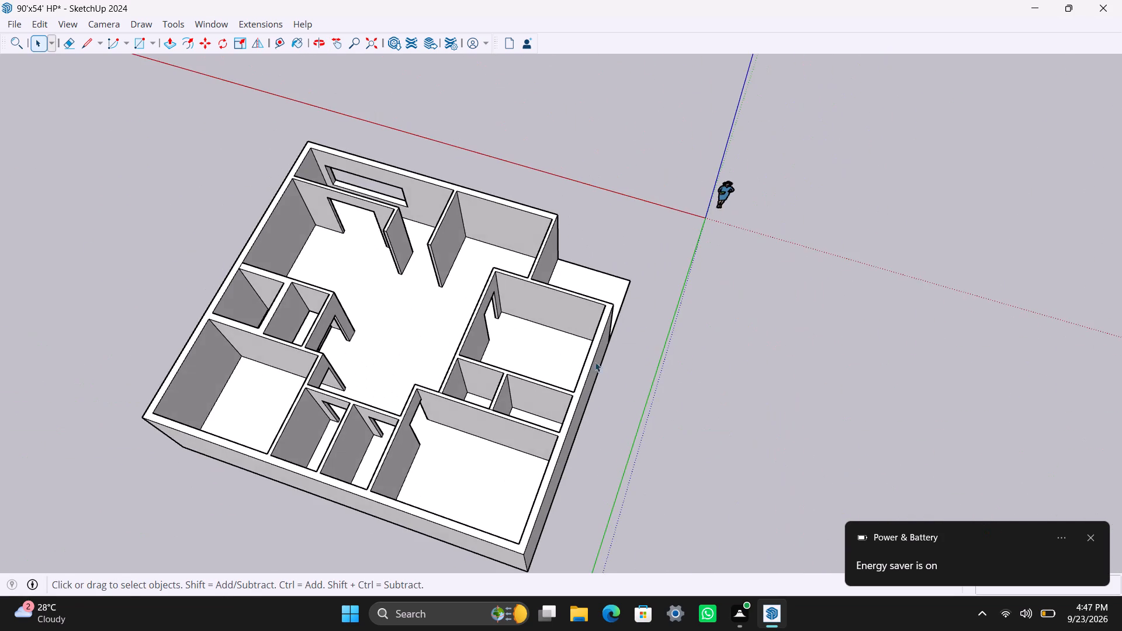
scroll(490, 248, "down", 5)
middle_click_drag(444, 293, 647, 322)
scroll(427, 328, "up", 4)
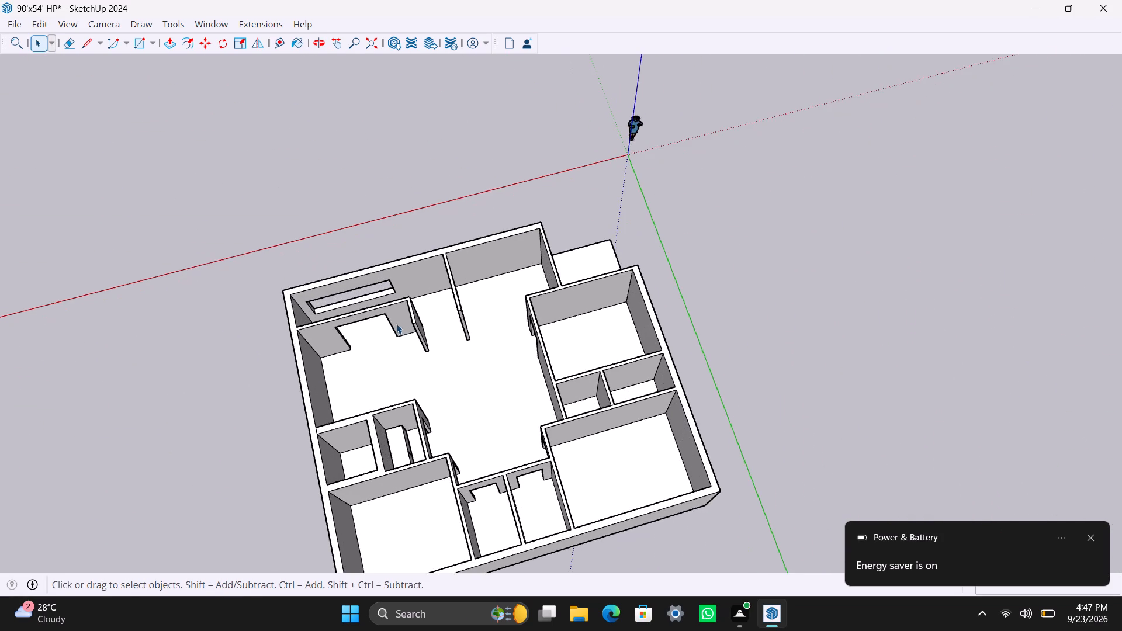
middle_click_drag(393, 324, 555, 343, "shift")
scroll(555, 343, "up", 4)
middle_click_drag(550, 342, 448, 262)
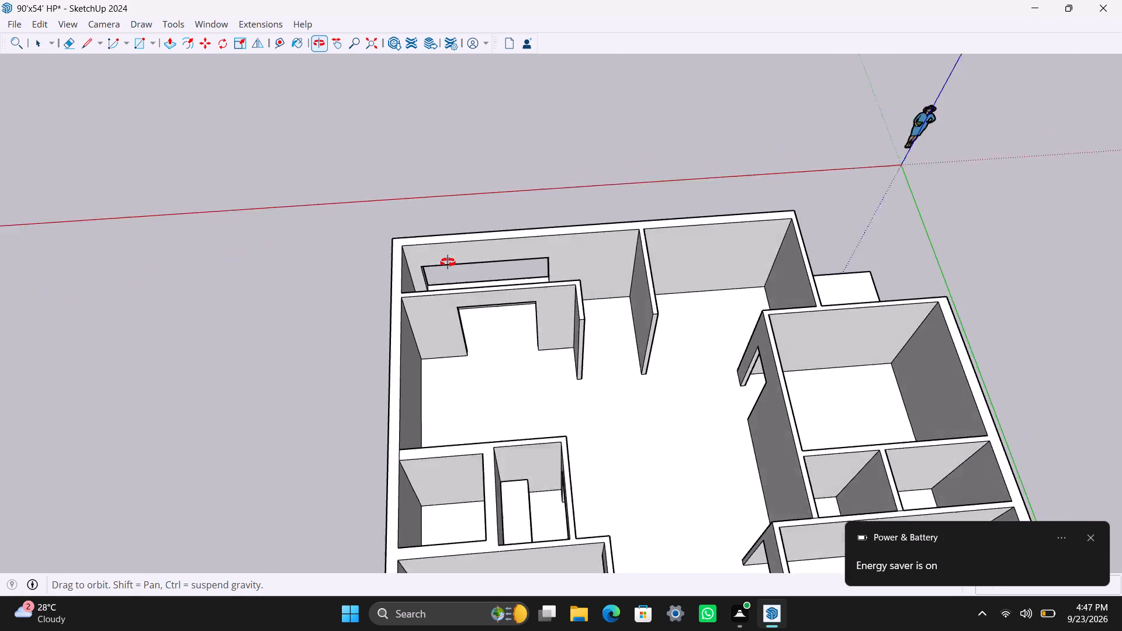
middle_click_drag(448, 262, 447, 262)
scroll(462, 321, "up", 3)
scroll(576, 318, "up", 5)
scroll(540, 360, "up", 2)
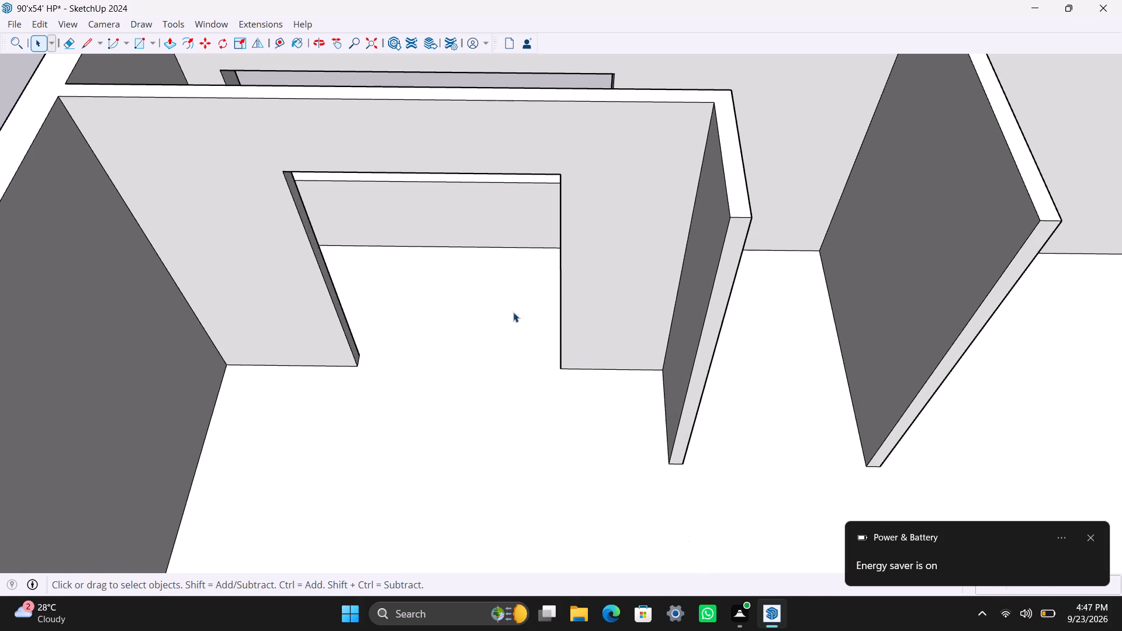
scroll(401, 321, "down", 4)
scroll(483, 306, "down", 5)
scroll(490, 300, "up", 3)
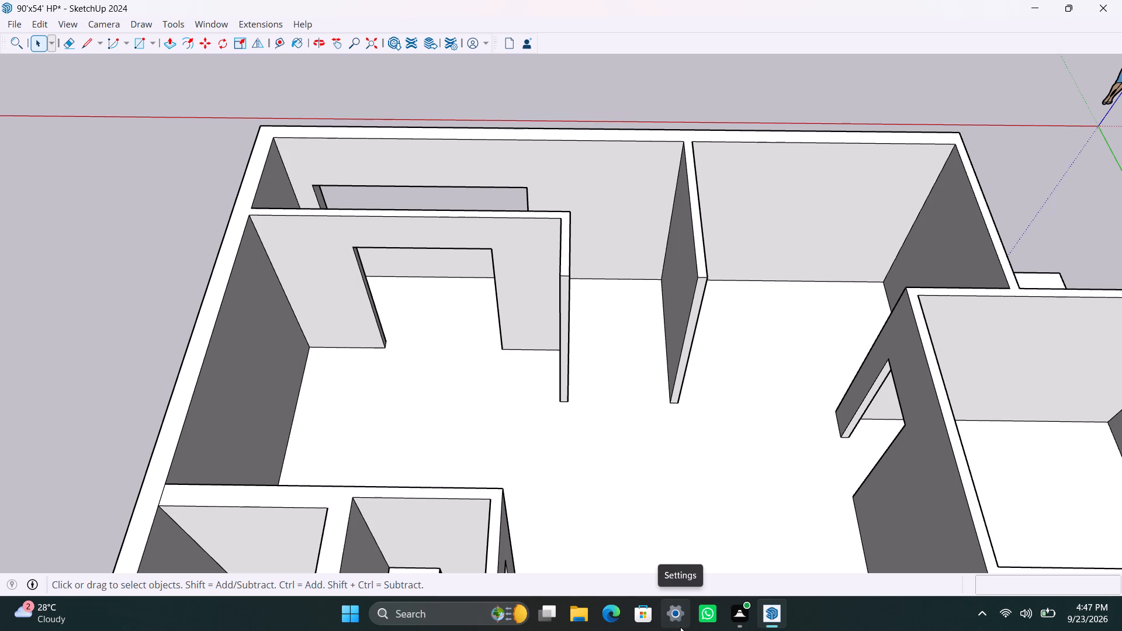
scroll(891, 383, "down", 4)
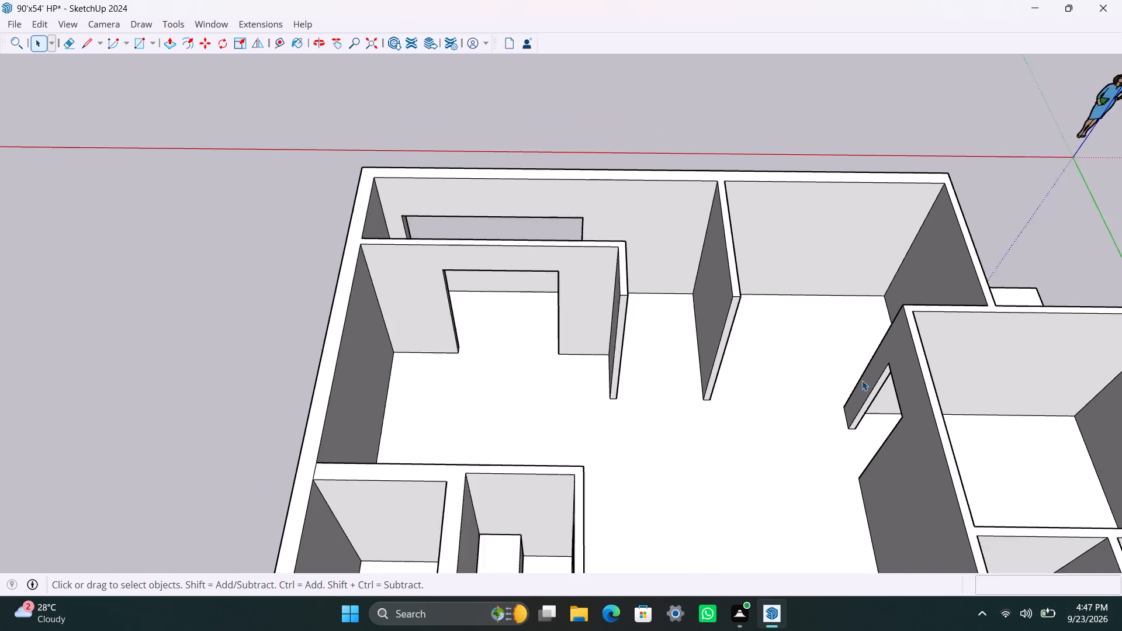
scroll(818, 303, "down", 6)
scroll(767, 365, "down", 2)
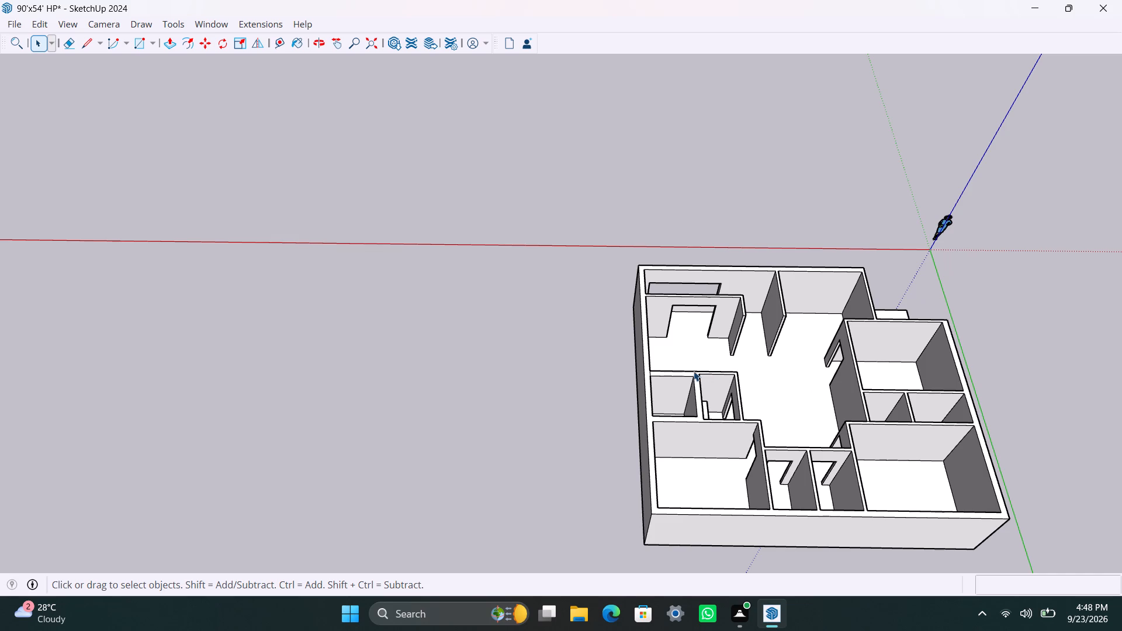
scroll(929, 317, "up", 3)
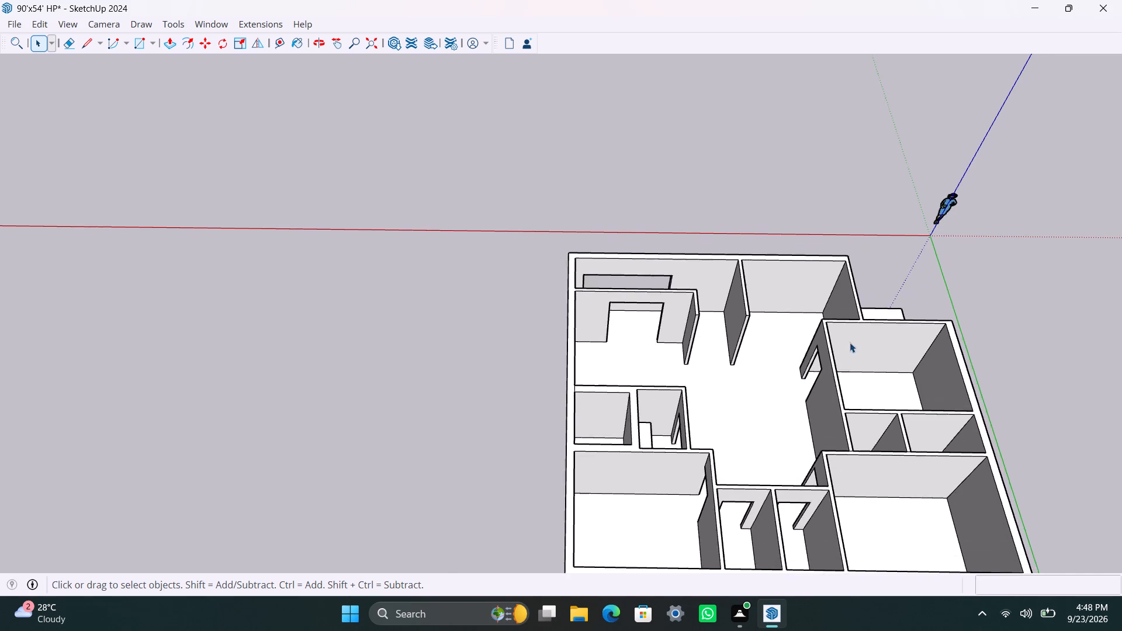
scroll(850, 343, "up", 3)
Open the house group for editing at the porch floor in the outer corner.
middle_click_drag(921, 361, 320, 249)
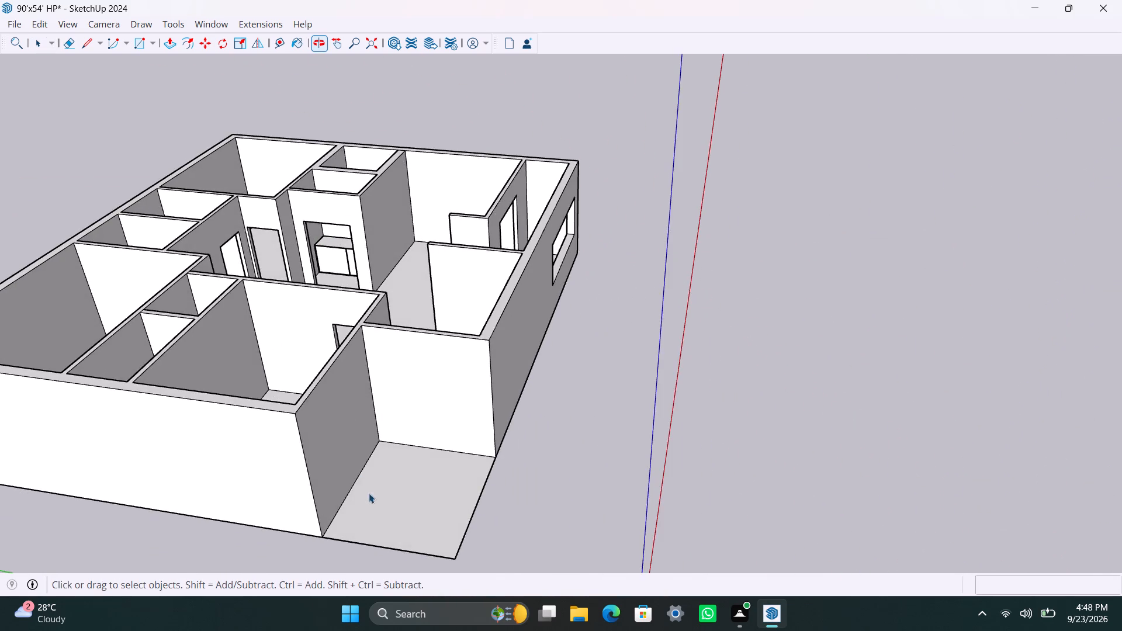
scroll(400, 542, "down", 4)
scroll(391, 545, "up", 1)
middle_click_drag(403, 537, 457, 448, "shift")
scroll(451, 447, "up", 2)
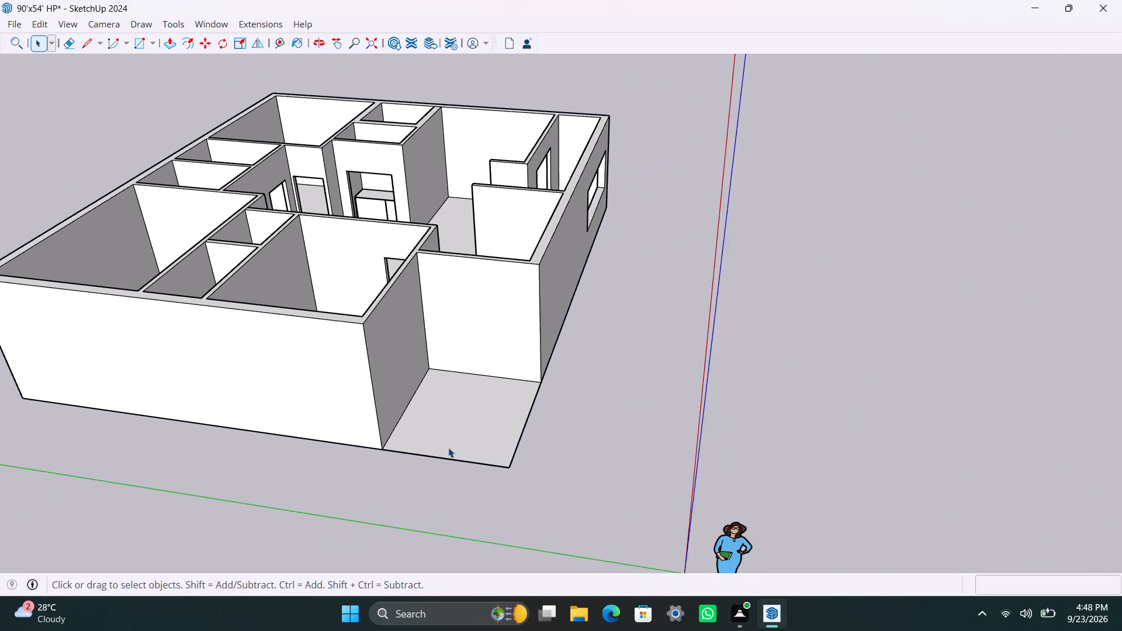
scroll(448, 448, "up", 4)
middle_click_drag(448, 449, 490, 498)
left_click(489, 450)
double_click(501, 452)
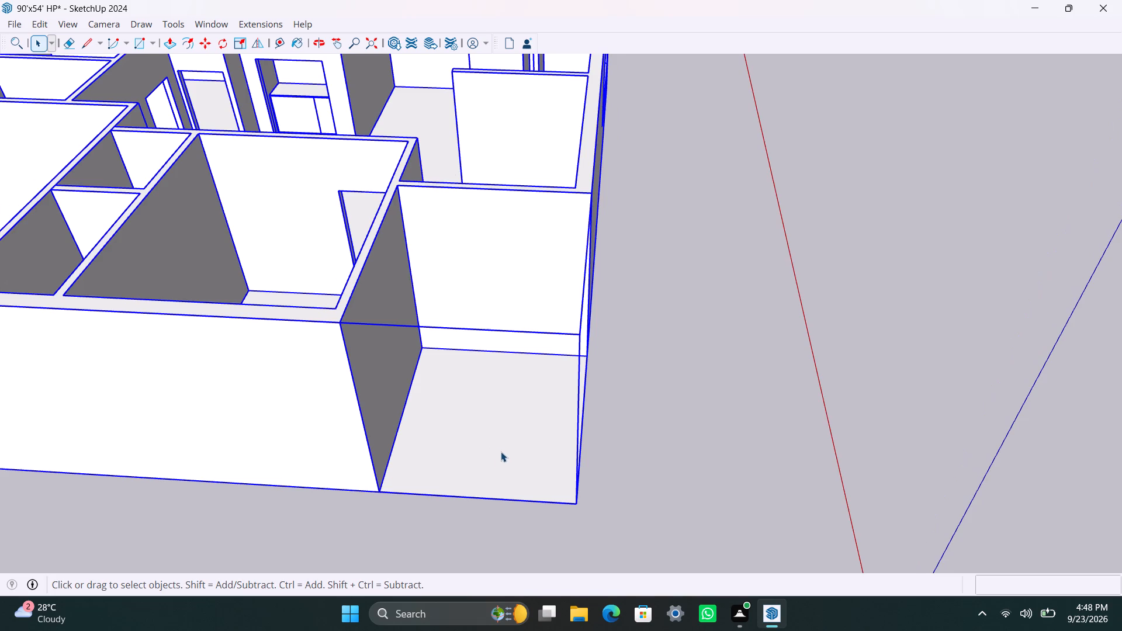
scroll(520, 468, "up", 6)
middle_click_drag(522, 493, 571, 525)
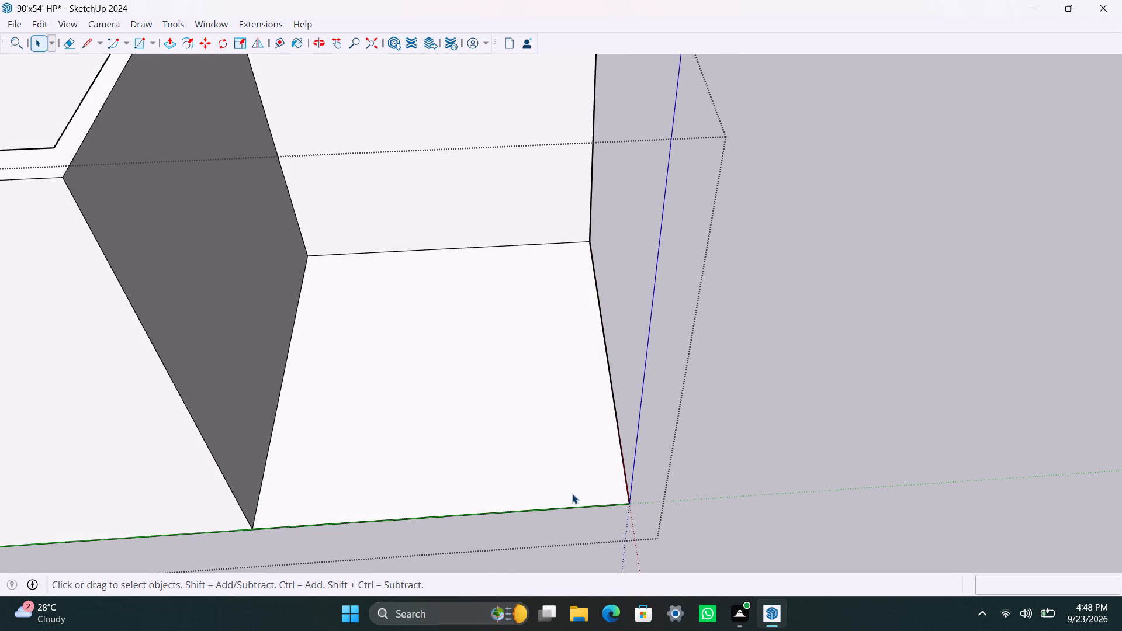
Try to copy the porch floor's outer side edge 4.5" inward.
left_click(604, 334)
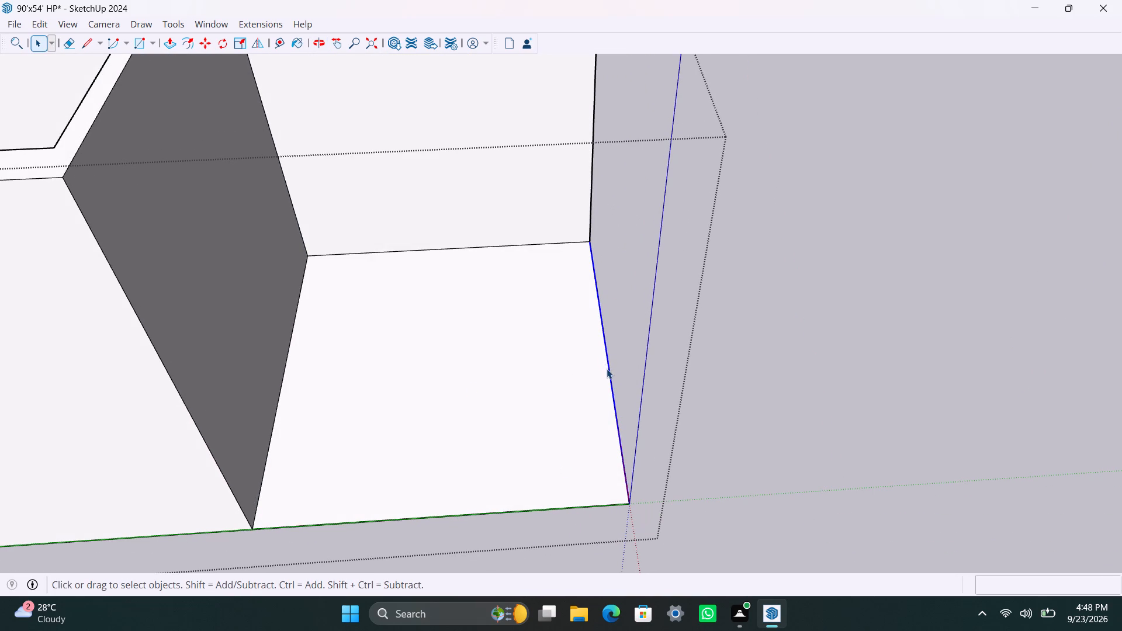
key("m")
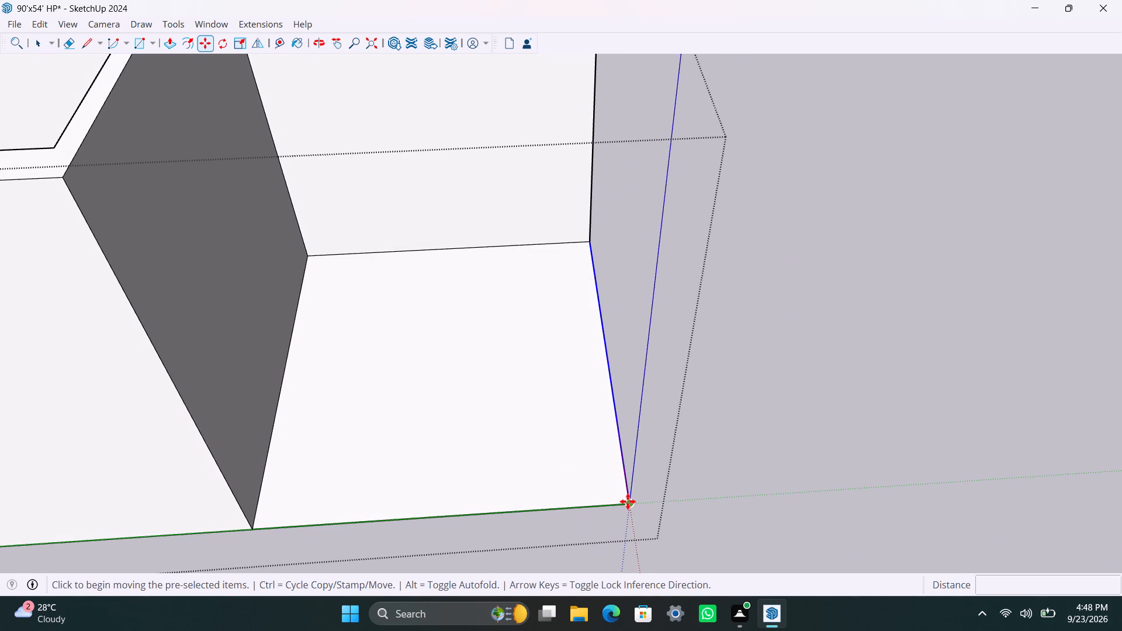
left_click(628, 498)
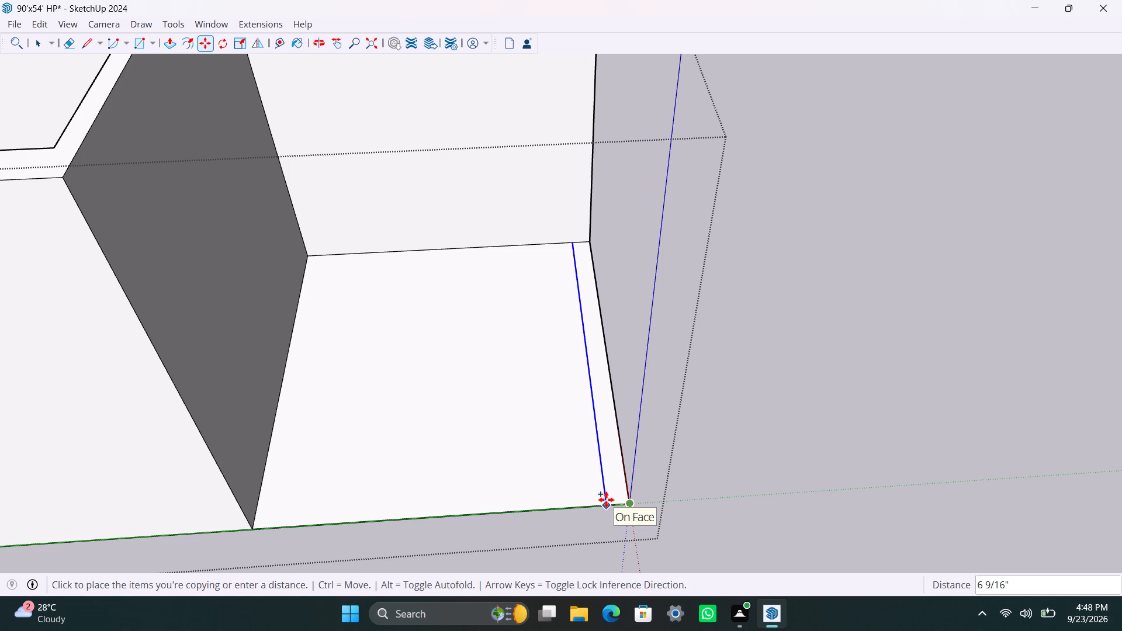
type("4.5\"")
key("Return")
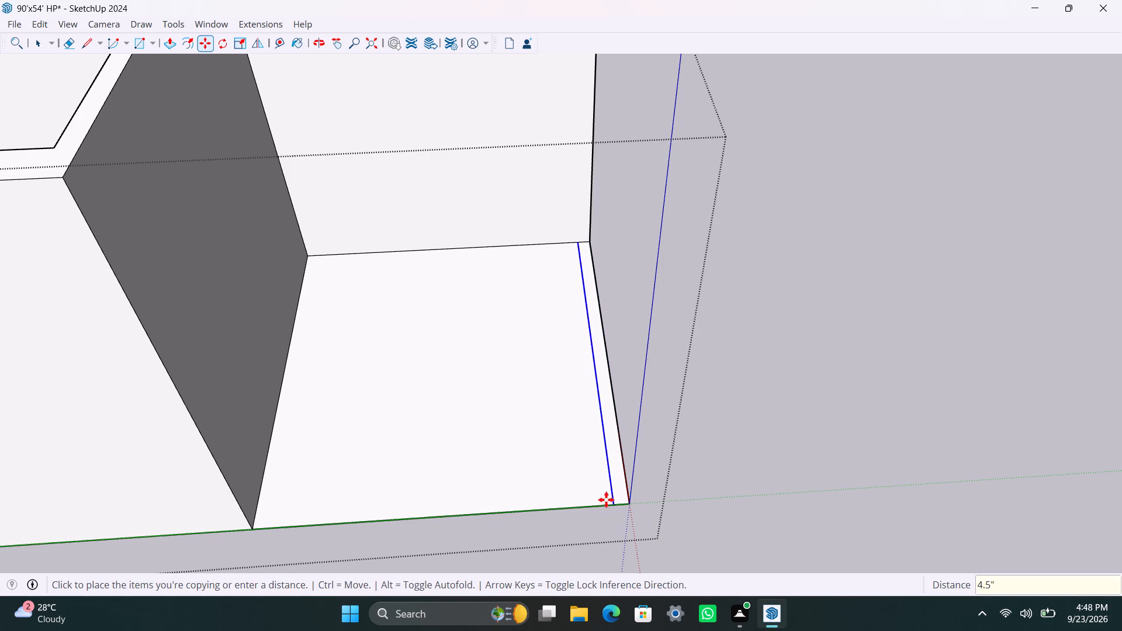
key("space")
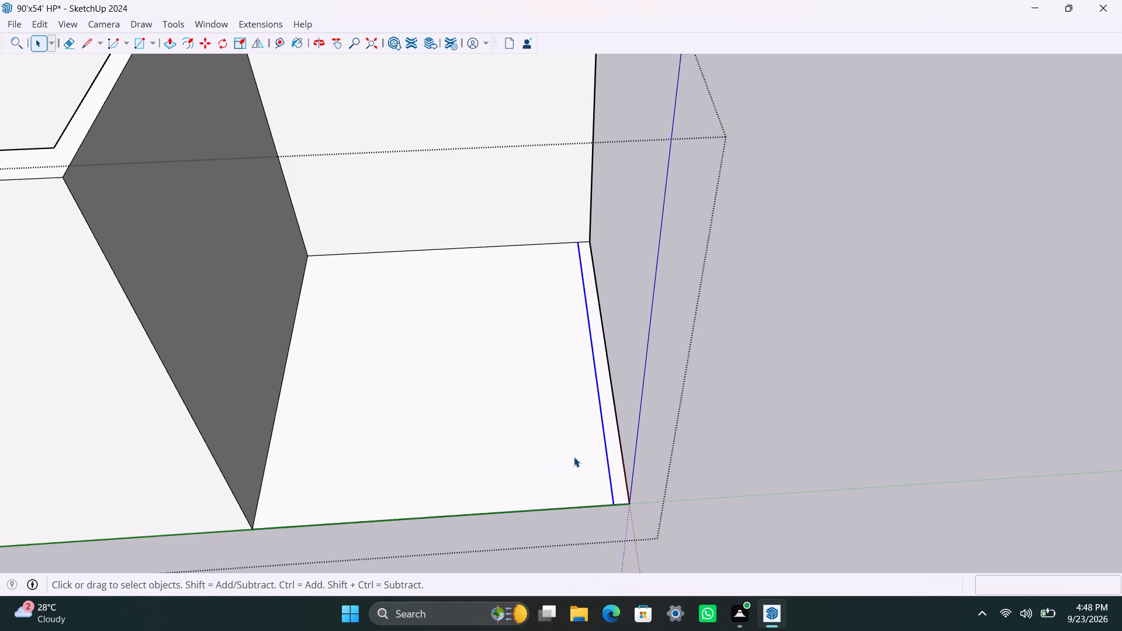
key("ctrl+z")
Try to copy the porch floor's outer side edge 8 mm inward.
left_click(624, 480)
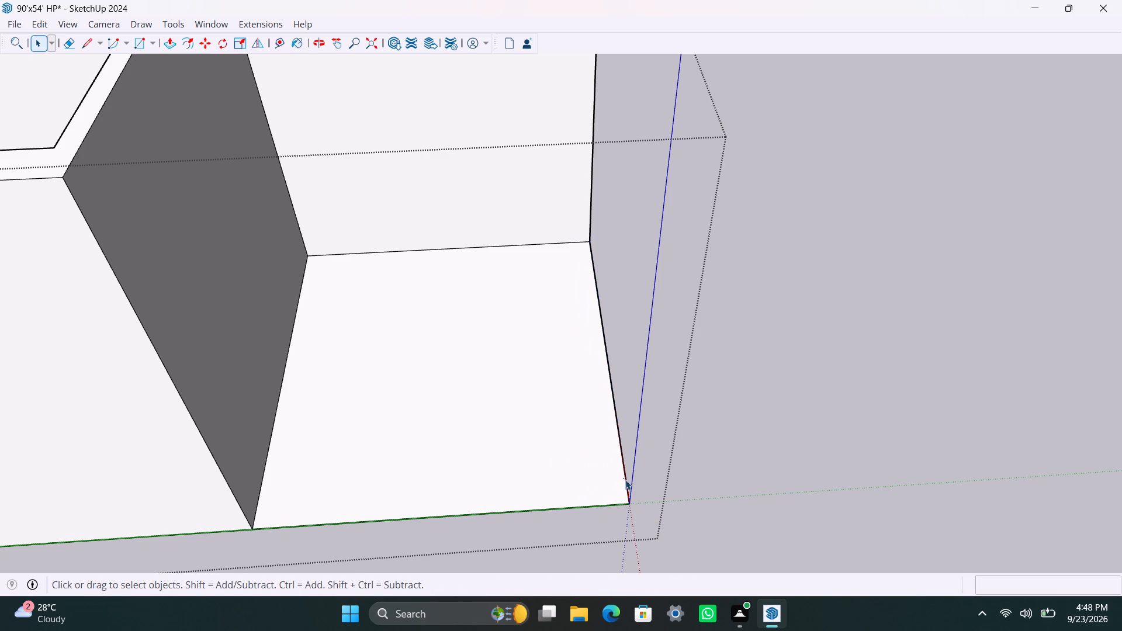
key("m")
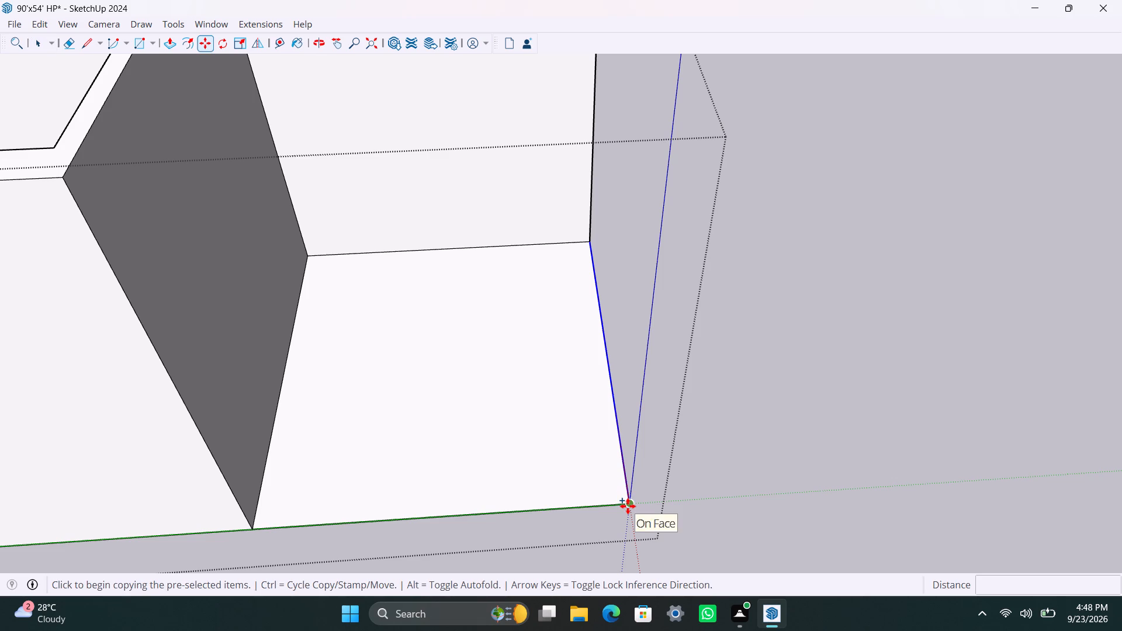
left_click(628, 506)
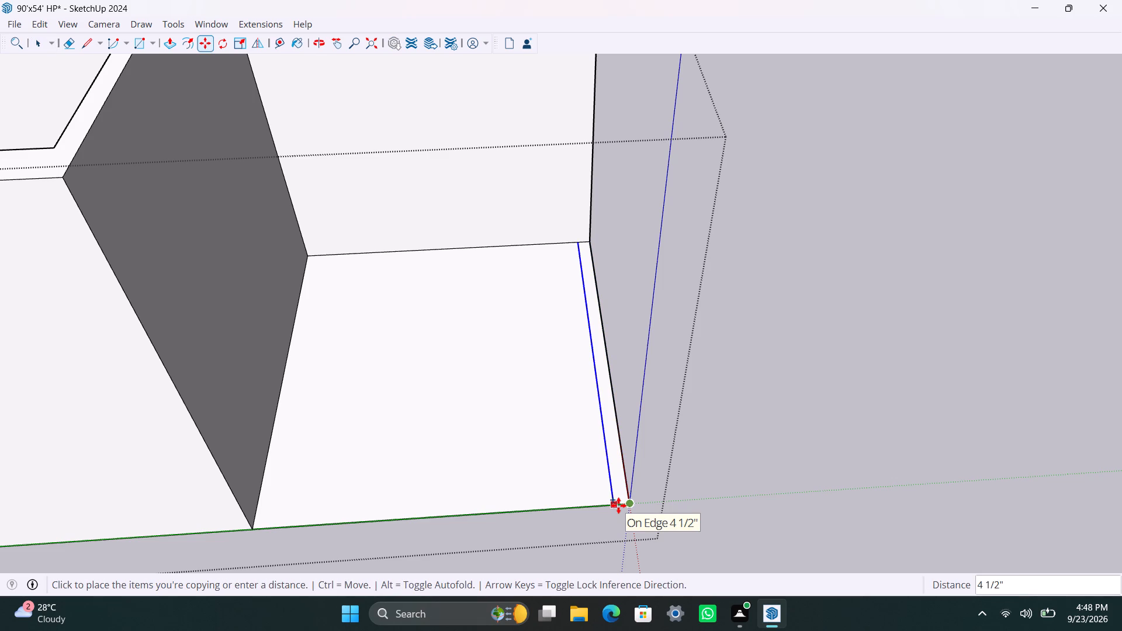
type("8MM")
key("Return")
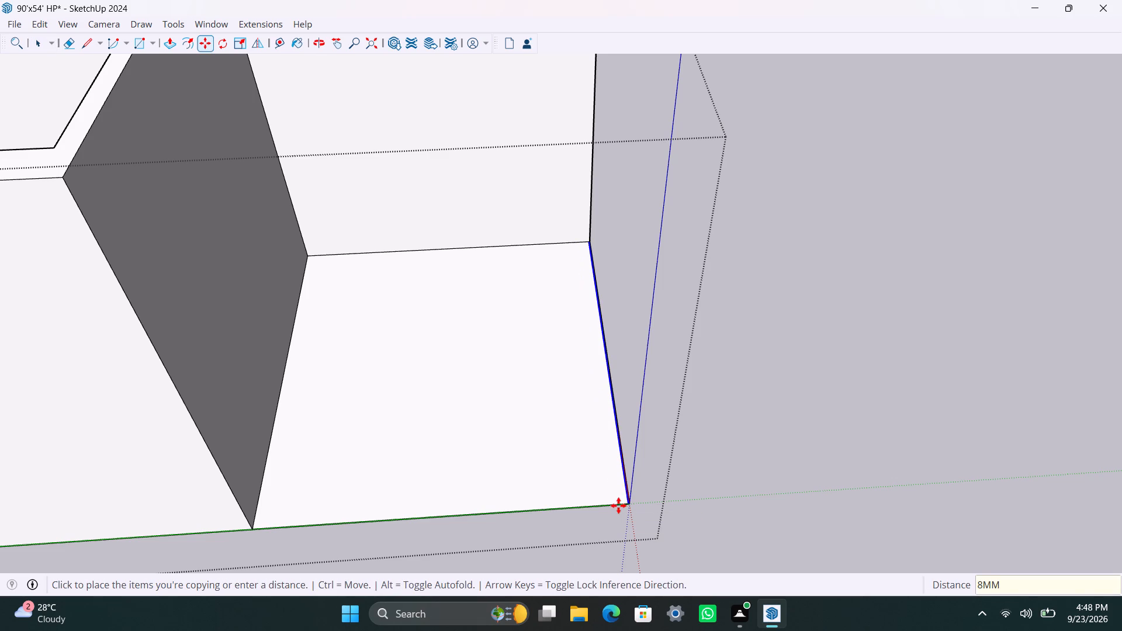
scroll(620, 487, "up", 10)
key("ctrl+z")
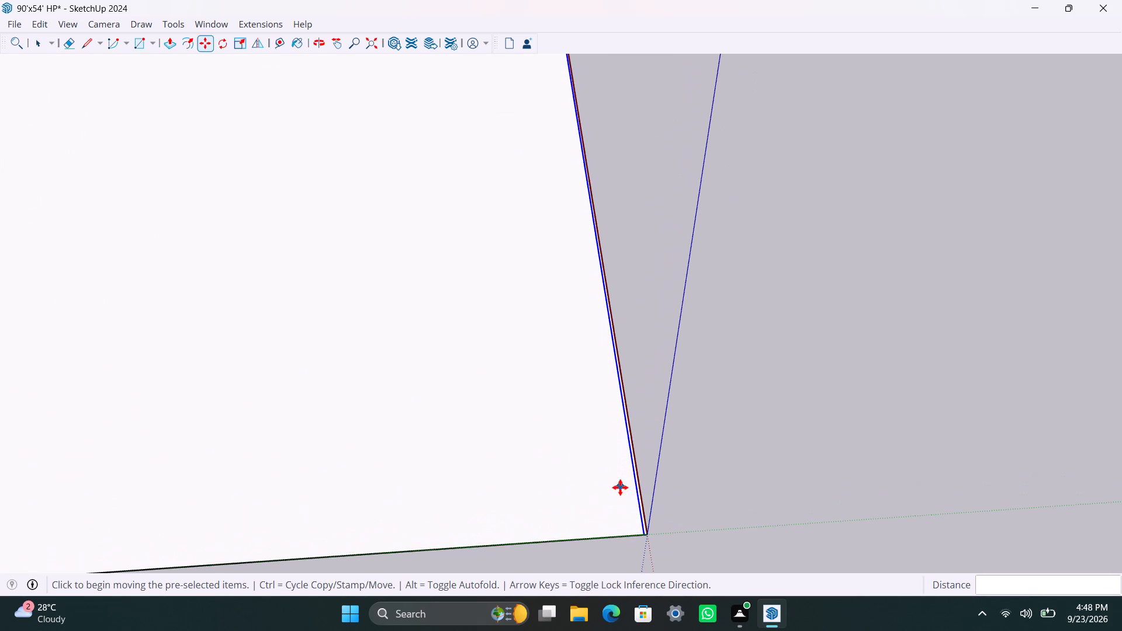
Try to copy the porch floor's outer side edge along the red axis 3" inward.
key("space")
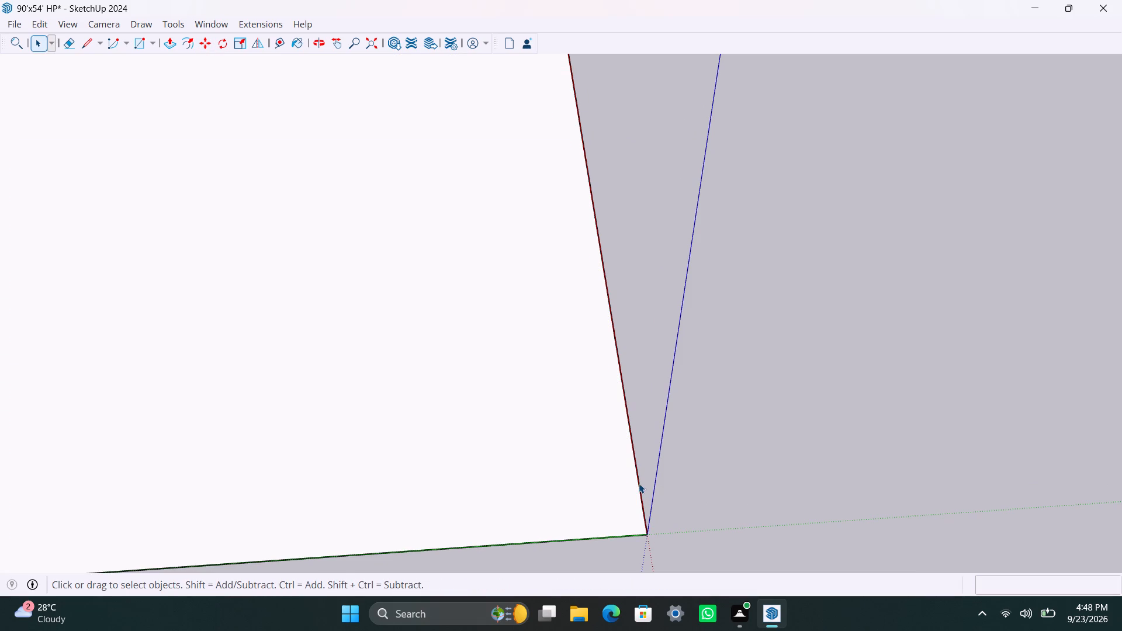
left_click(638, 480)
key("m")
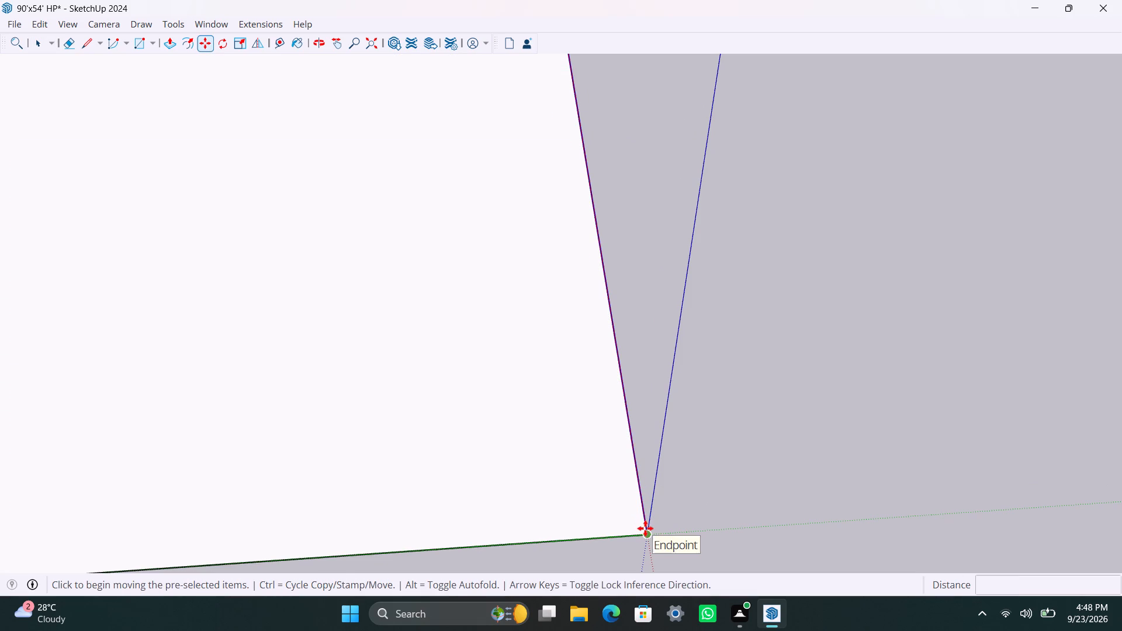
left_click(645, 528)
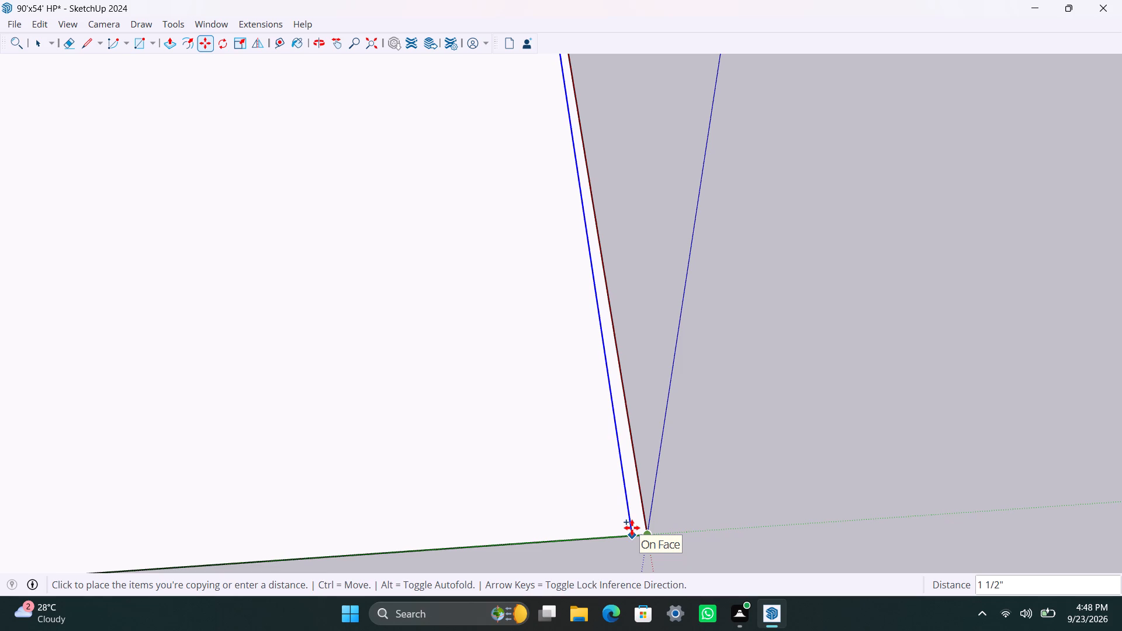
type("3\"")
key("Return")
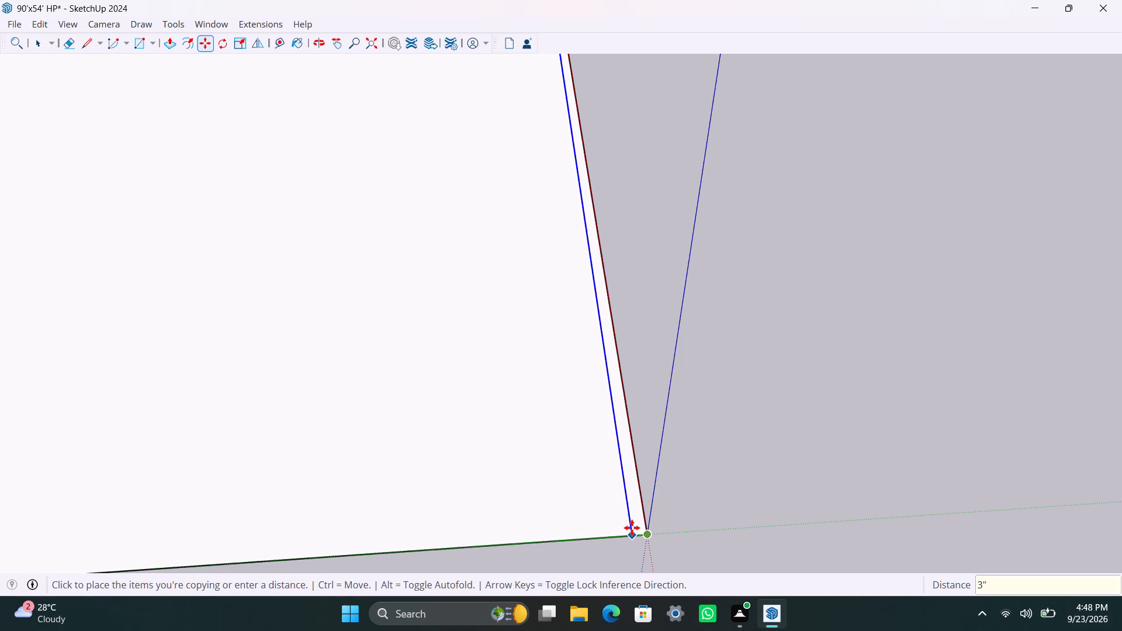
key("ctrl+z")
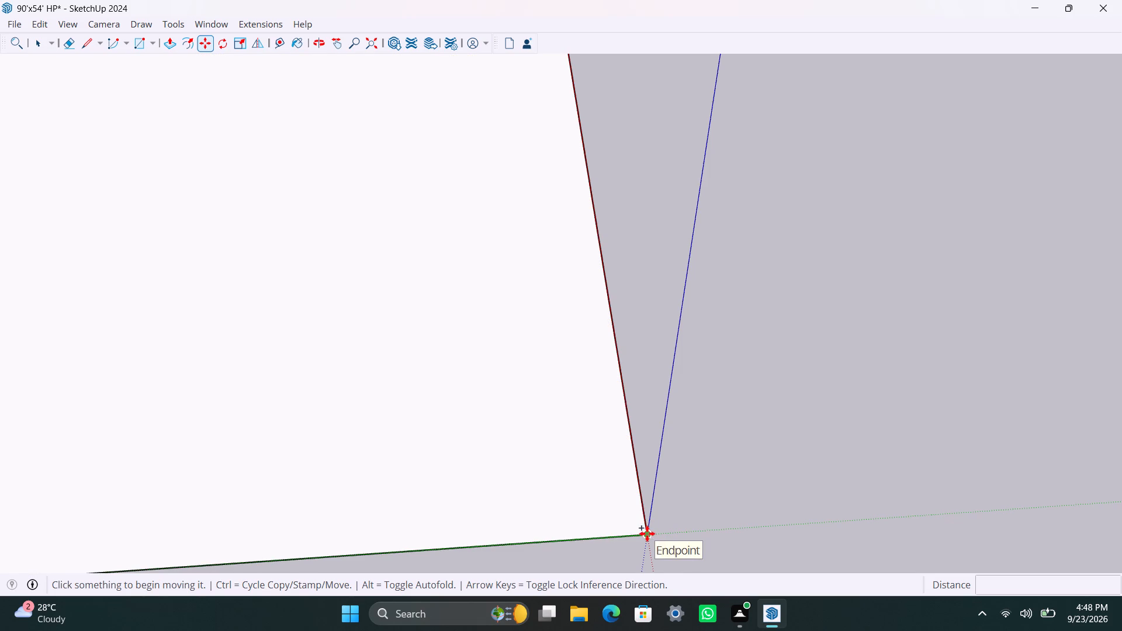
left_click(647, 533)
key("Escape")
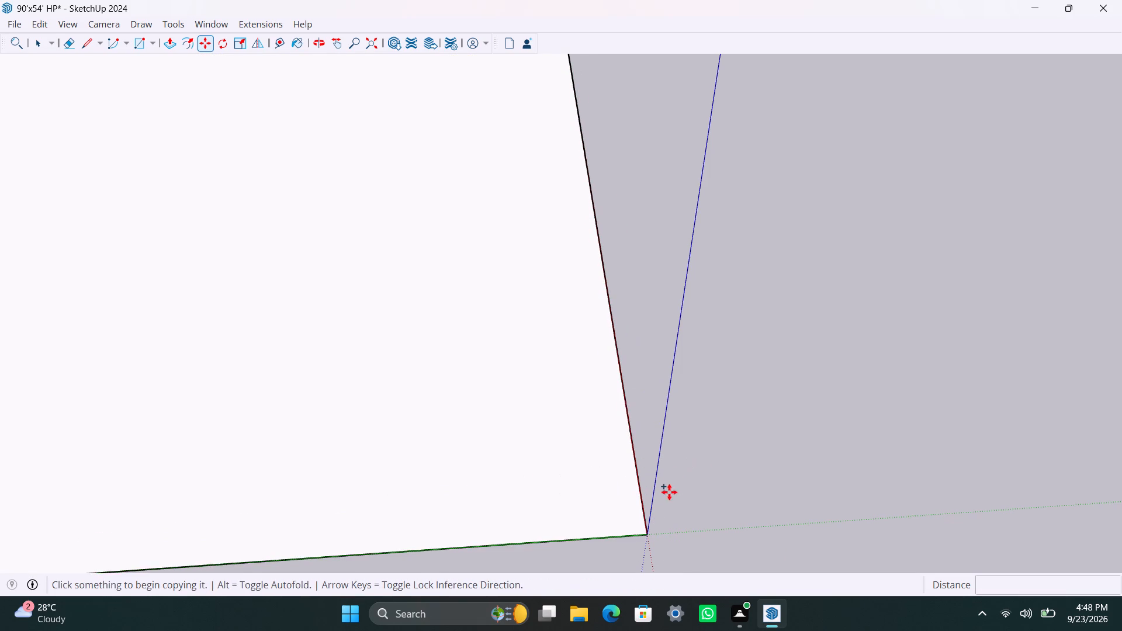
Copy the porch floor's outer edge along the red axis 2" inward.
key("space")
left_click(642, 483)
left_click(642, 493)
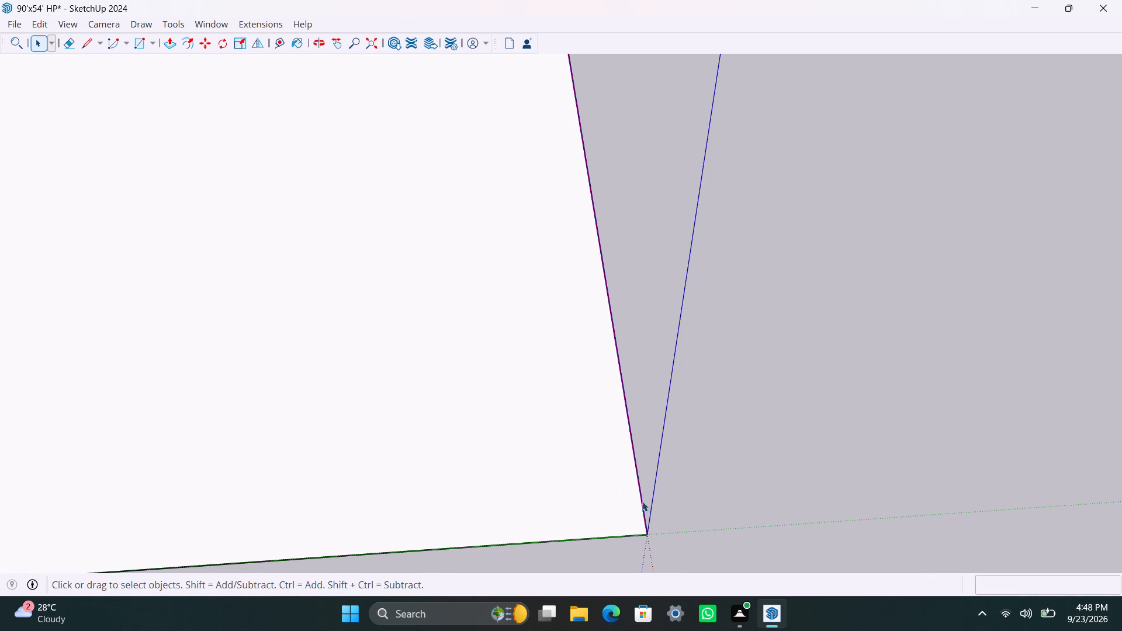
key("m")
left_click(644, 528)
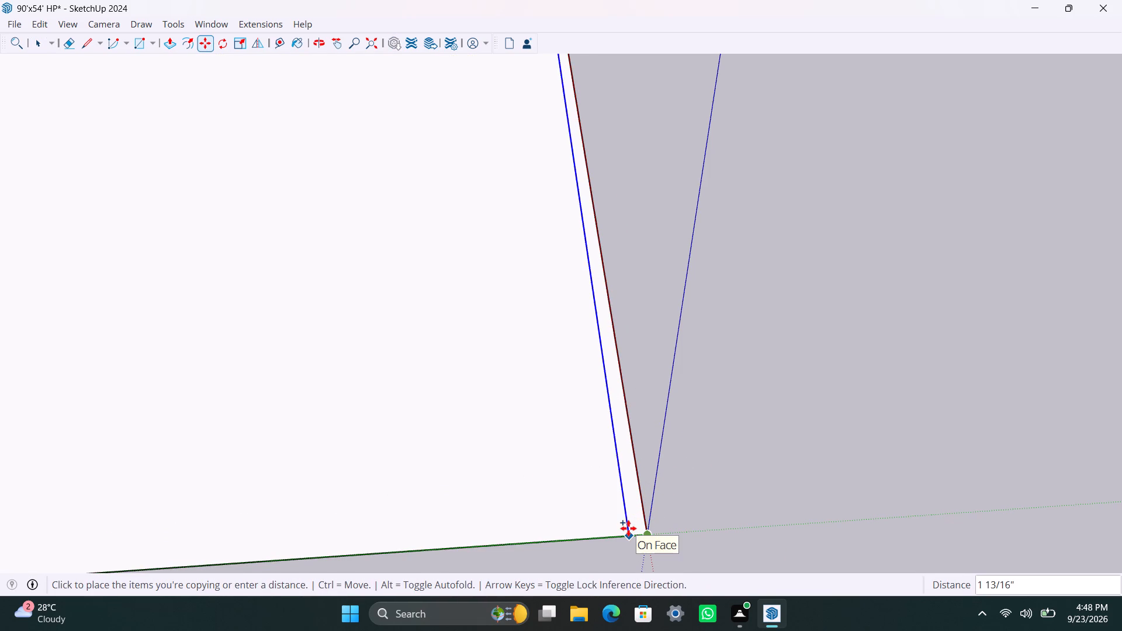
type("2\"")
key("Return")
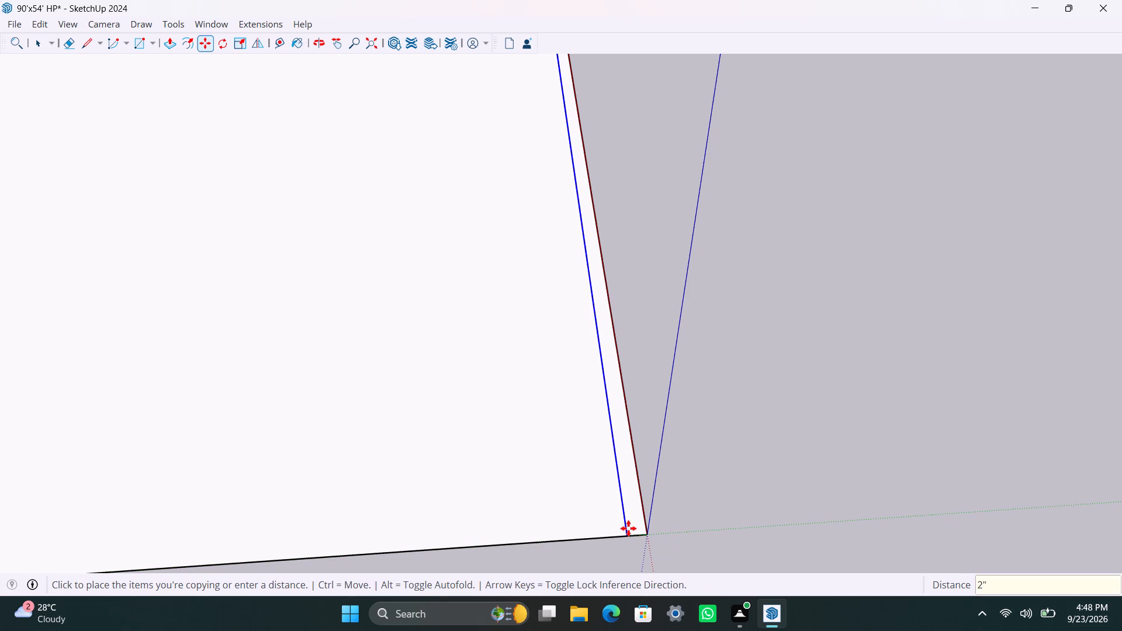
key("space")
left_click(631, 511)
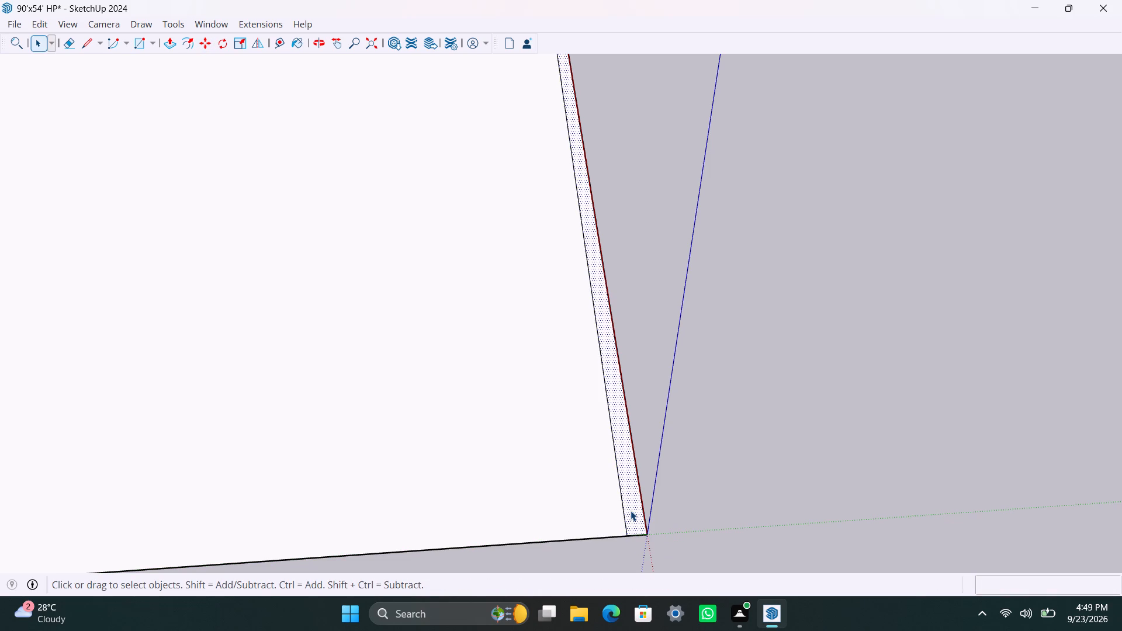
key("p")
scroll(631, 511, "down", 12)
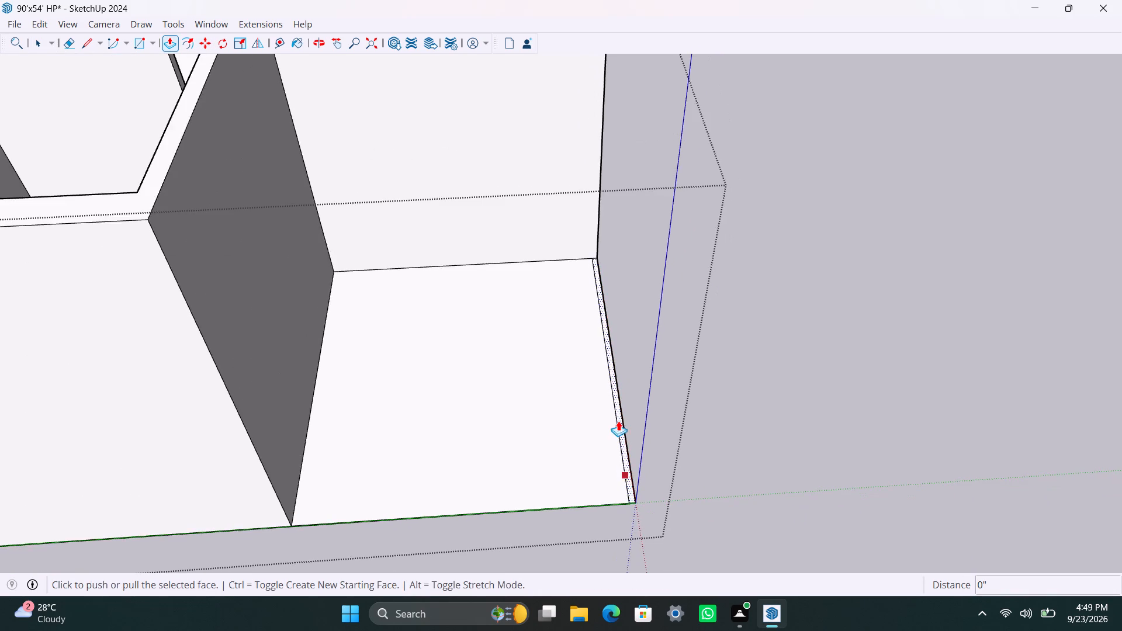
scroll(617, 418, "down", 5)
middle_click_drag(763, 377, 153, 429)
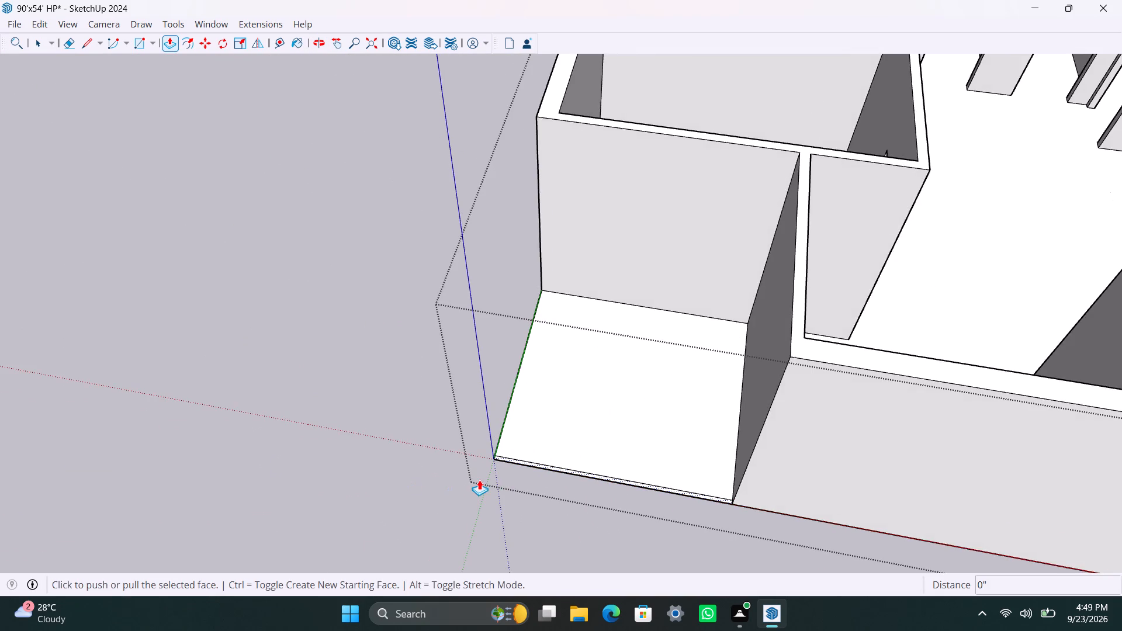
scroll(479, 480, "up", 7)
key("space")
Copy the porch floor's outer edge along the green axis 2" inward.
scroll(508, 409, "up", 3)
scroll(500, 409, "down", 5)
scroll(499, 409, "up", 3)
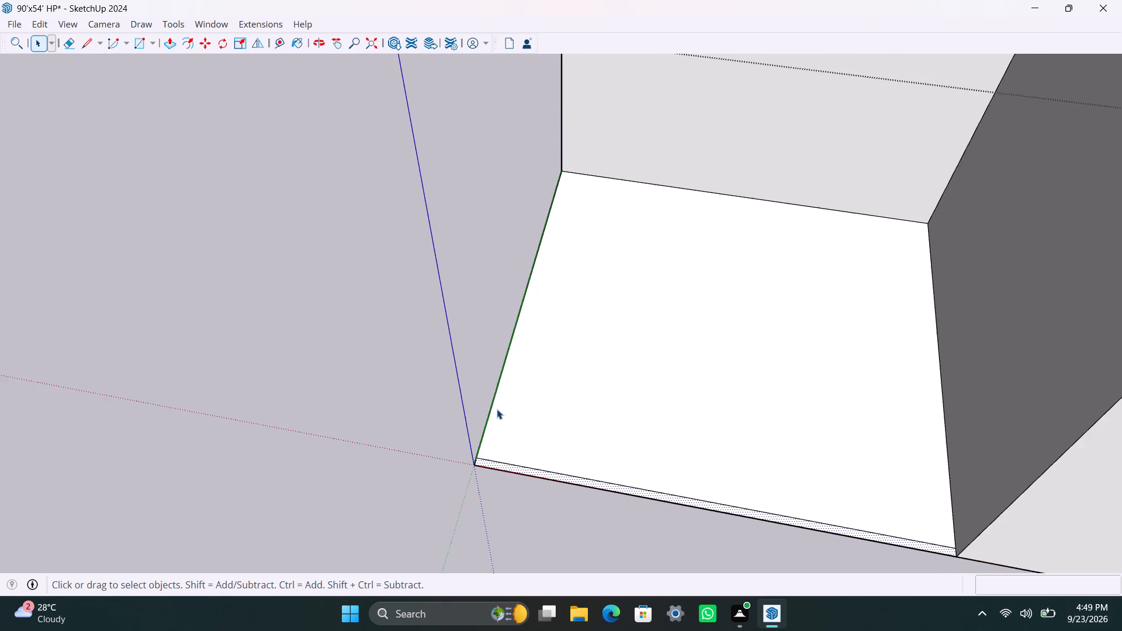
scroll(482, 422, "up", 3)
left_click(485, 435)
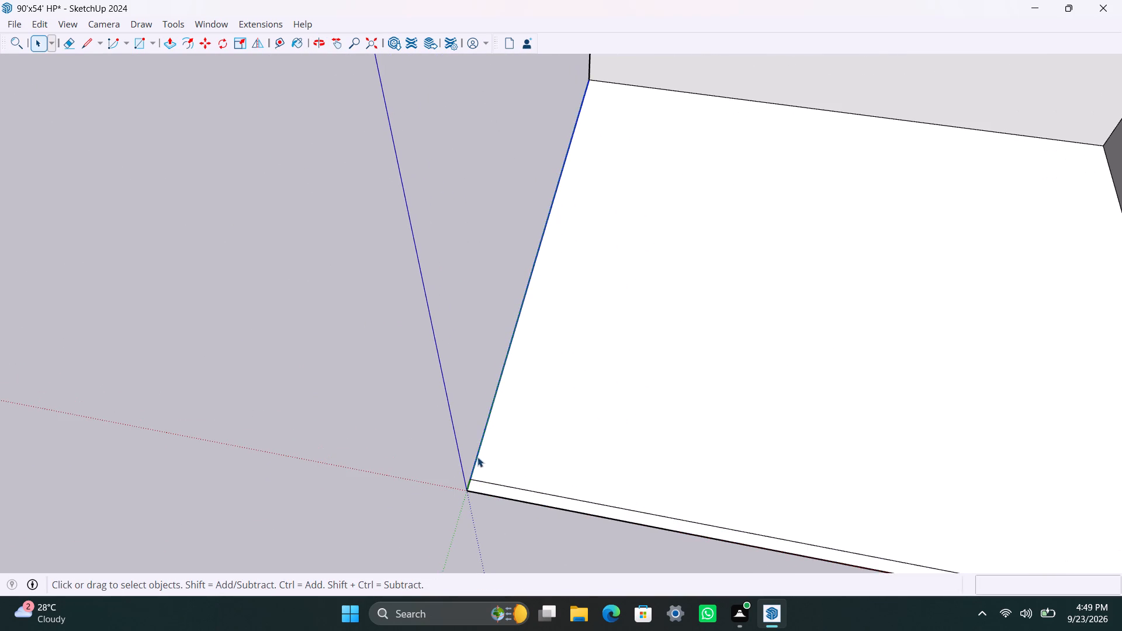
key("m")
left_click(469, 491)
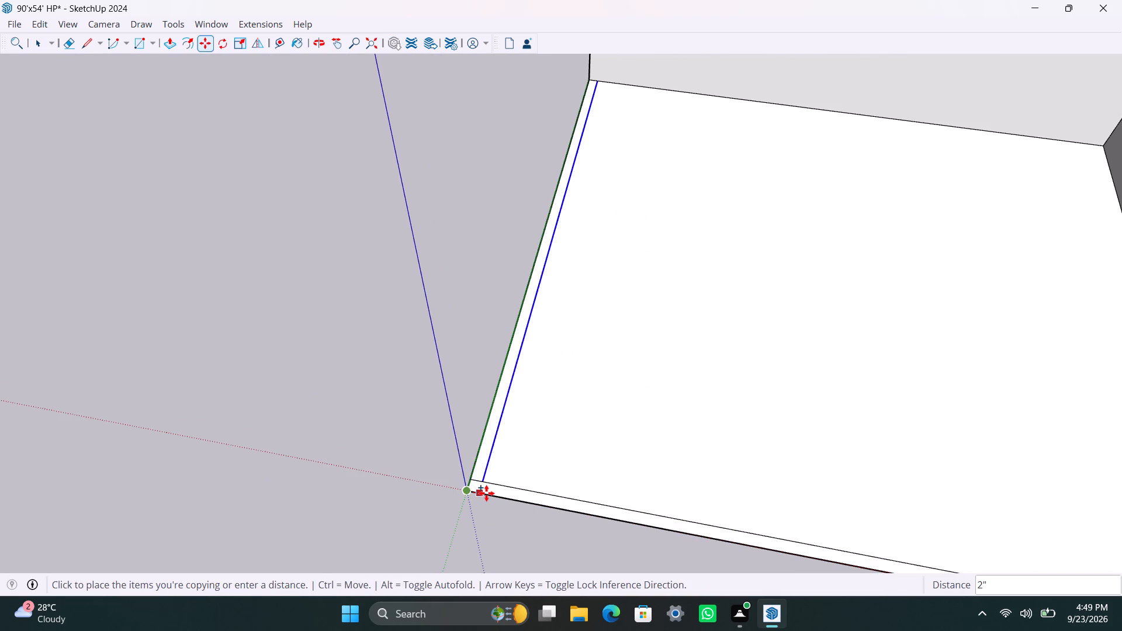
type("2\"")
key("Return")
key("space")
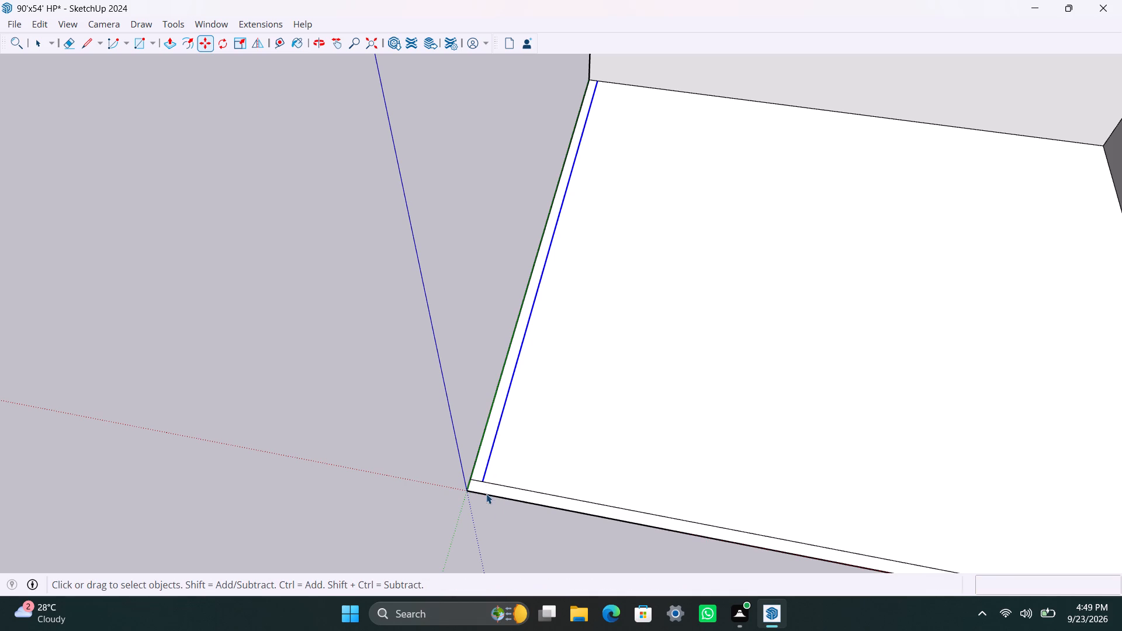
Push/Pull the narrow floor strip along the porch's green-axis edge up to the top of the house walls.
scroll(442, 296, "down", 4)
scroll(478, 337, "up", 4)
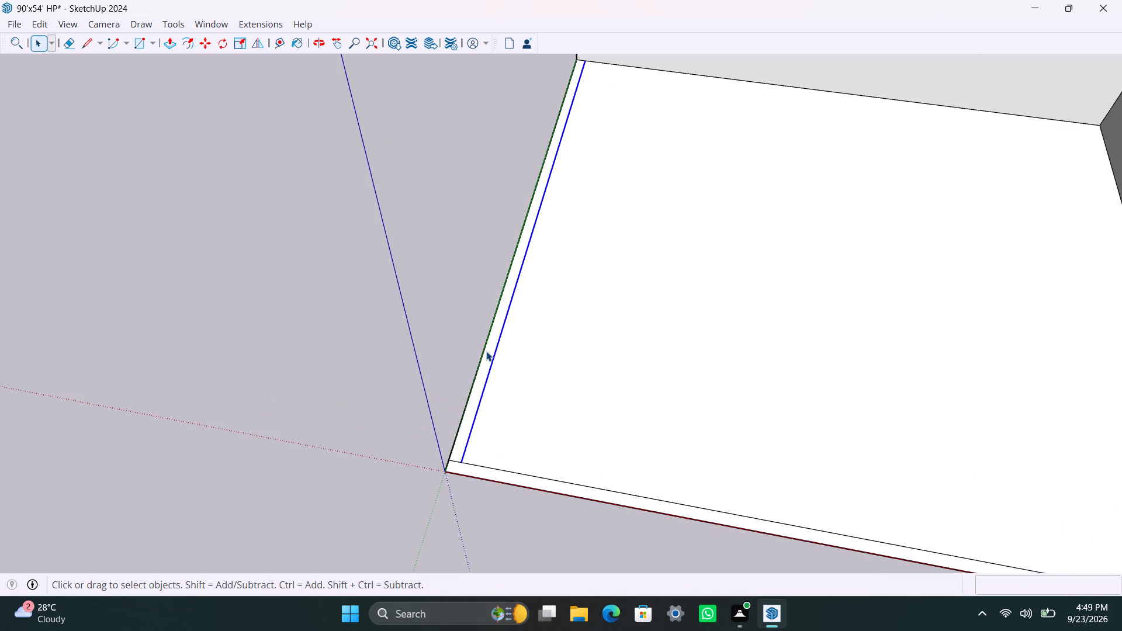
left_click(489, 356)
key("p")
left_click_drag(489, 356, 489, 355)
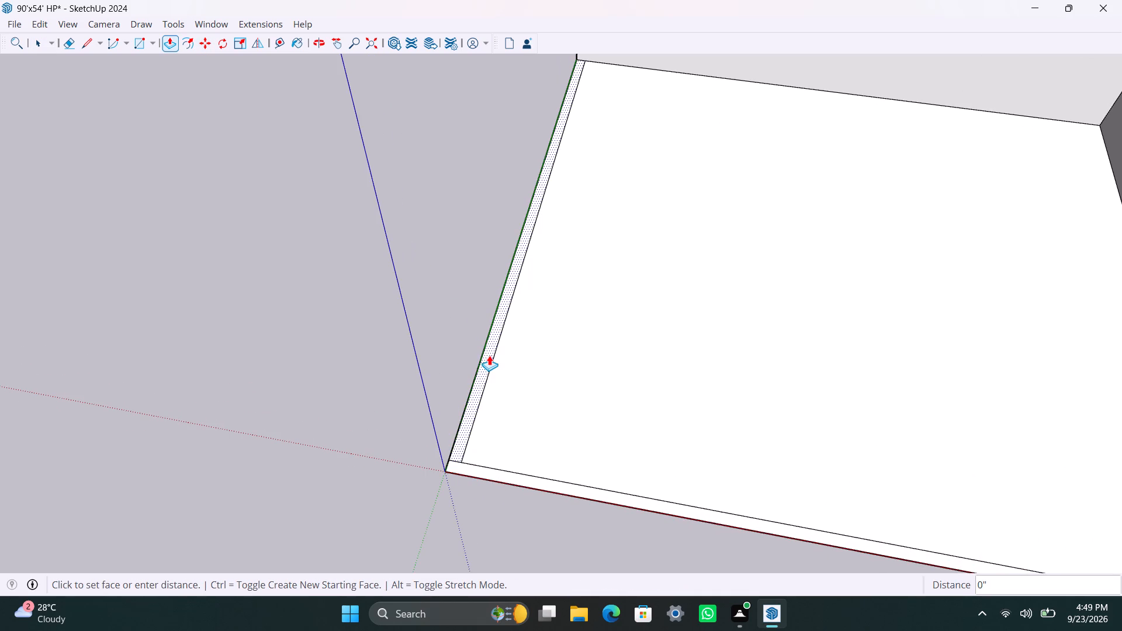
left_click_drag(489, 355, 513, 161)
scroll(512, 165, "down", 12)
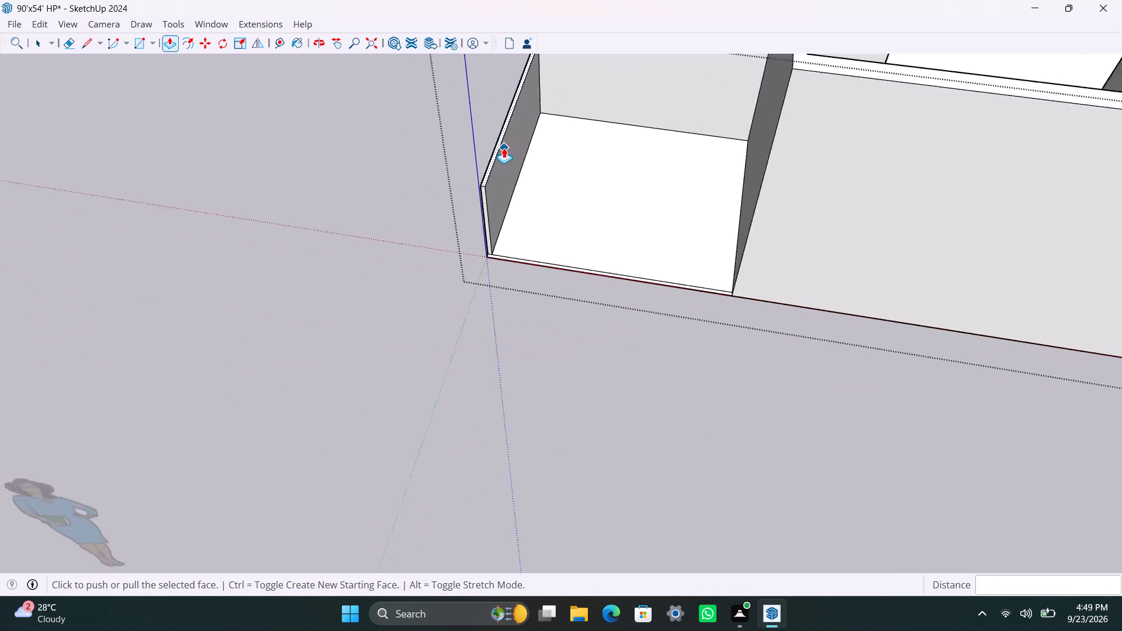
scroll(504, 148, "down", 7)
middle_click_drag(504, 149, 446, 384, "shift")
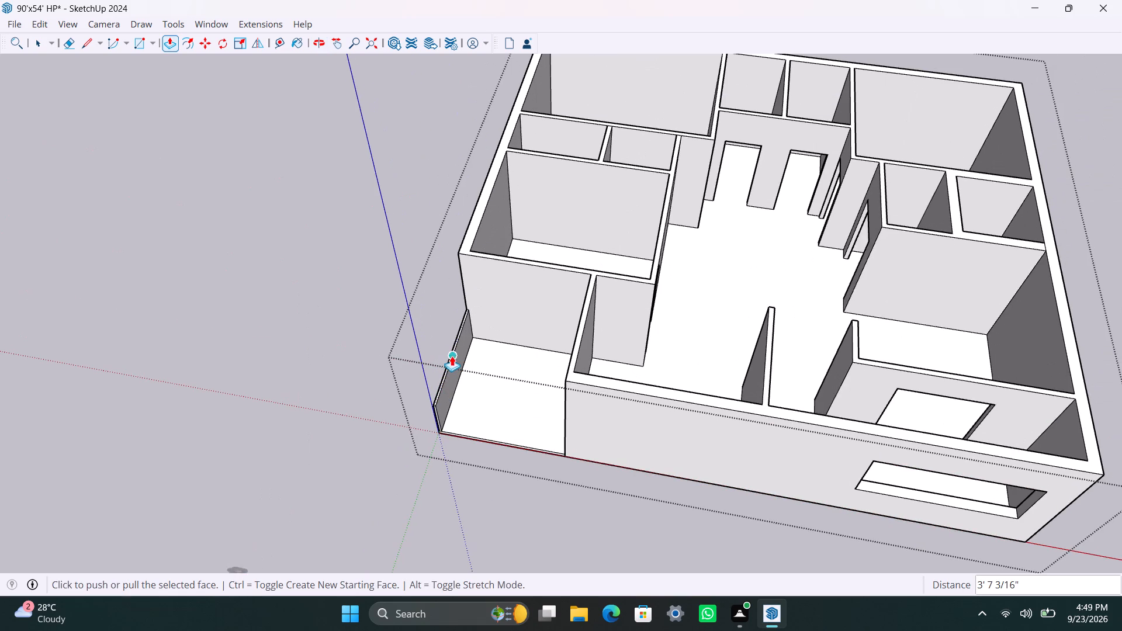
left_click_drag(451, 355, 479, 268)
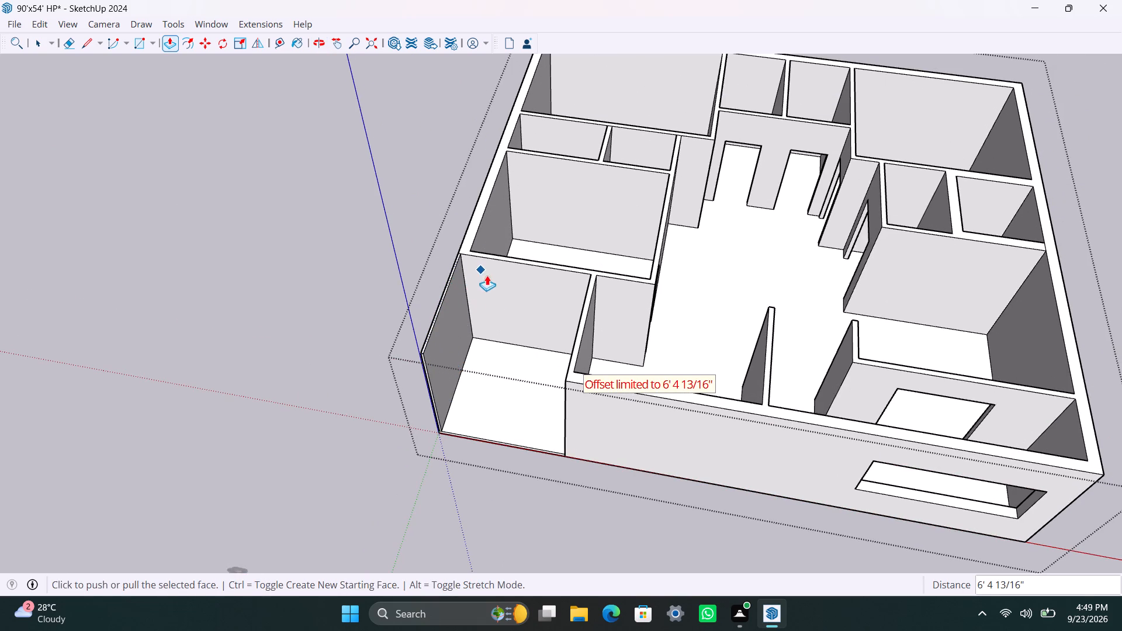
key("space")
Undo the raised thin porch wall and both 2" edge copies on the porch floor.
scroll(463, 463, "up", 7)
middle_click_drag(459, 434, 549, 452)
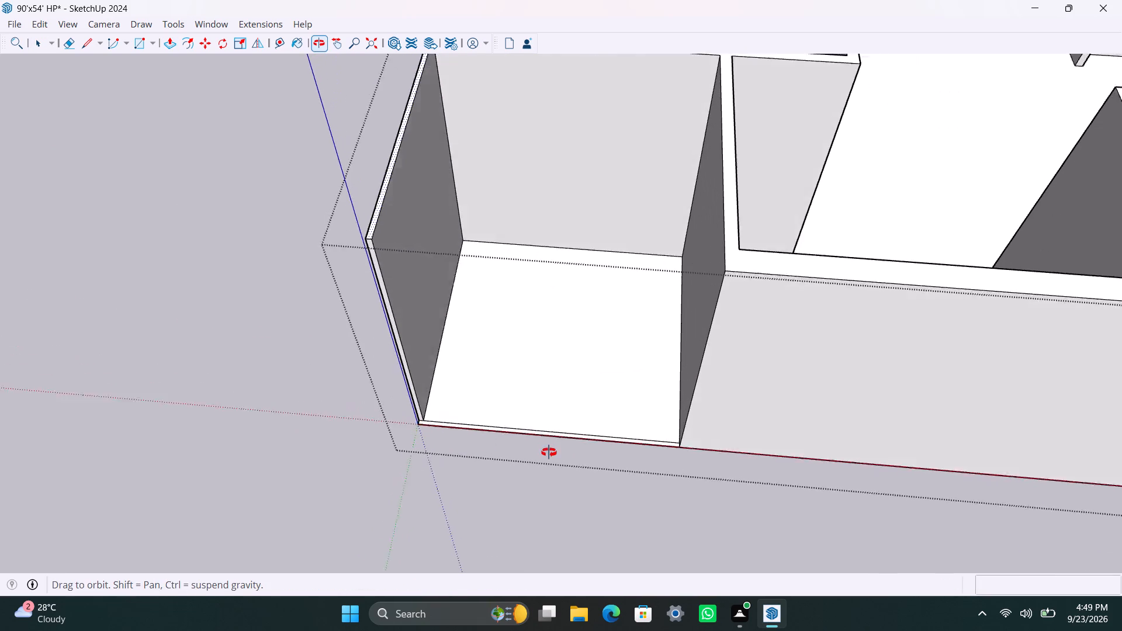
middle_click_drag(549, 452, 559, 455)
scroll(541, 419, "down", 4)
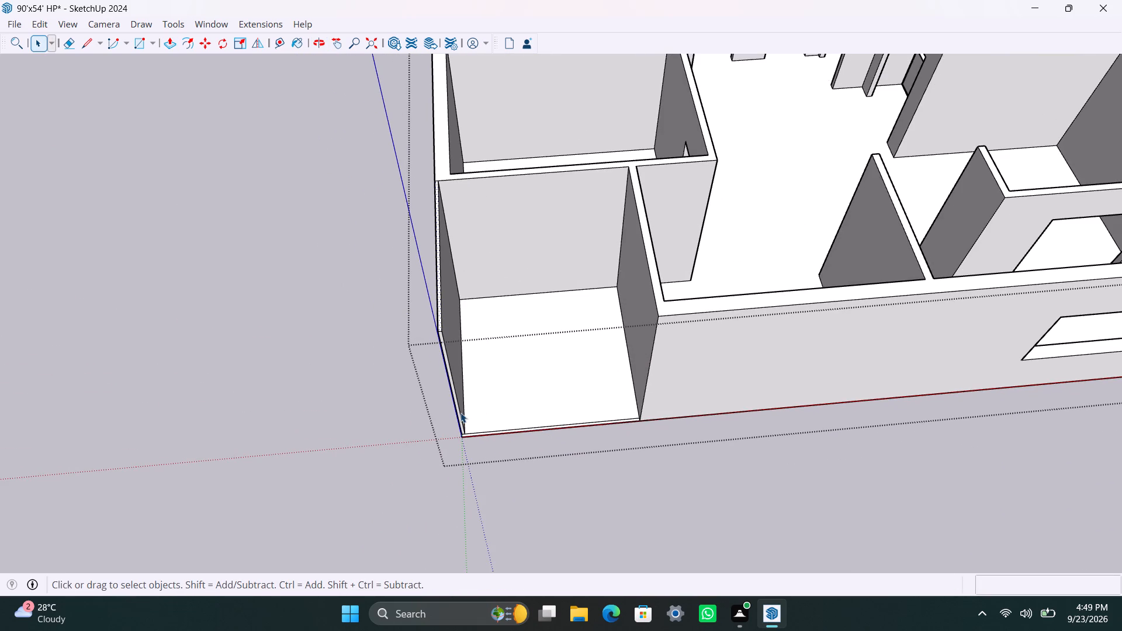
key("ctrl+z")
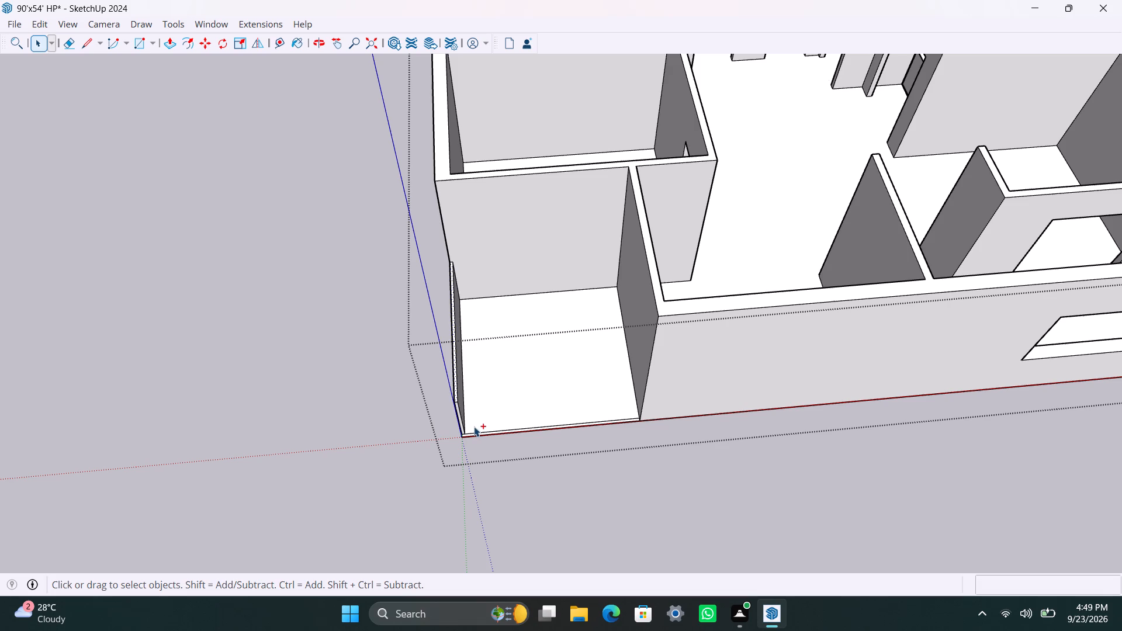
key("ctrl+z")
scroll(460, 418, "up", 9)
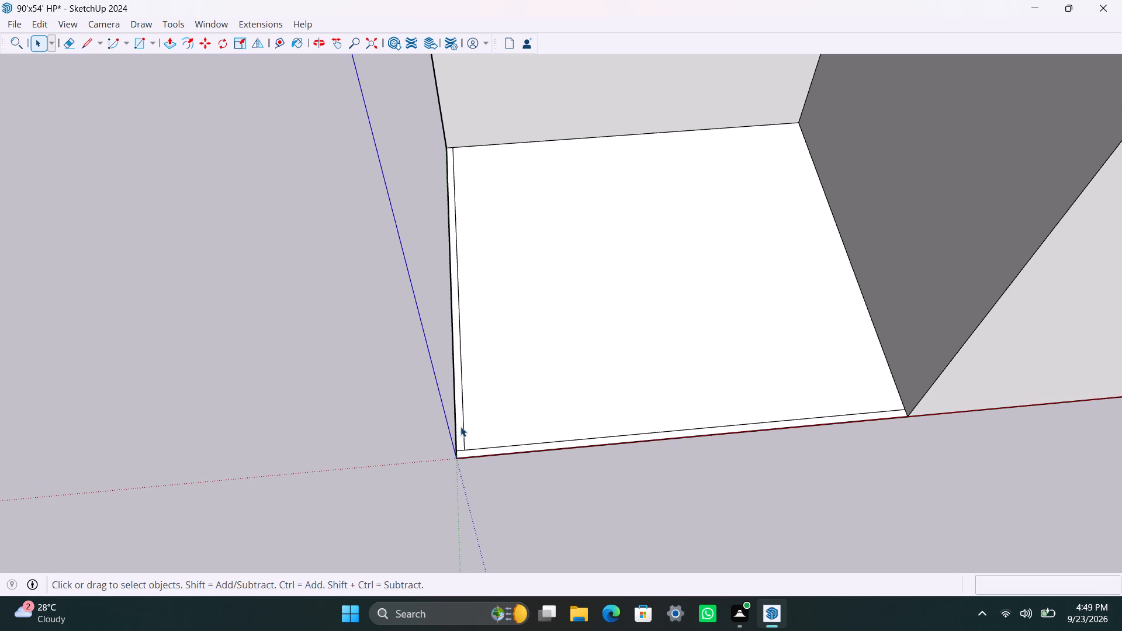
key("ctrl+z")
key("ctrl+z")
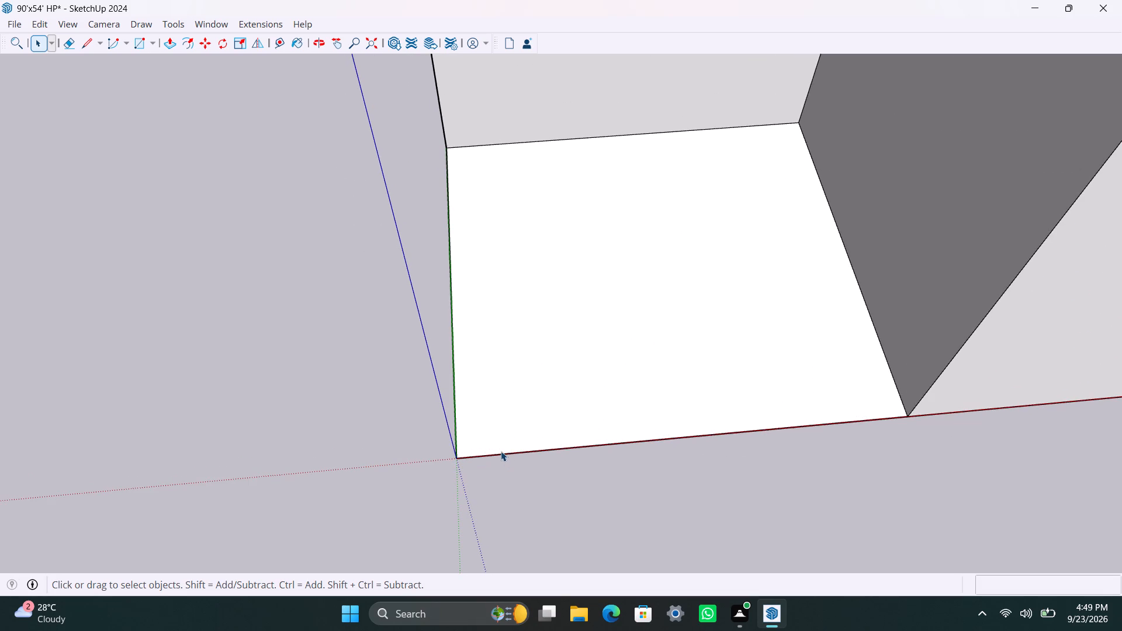
Copy the porch floor's outer edge along the red axis 4.5" inward.
scroll(501, 451, "up", 3)
left_click(500, 456)
key("m")
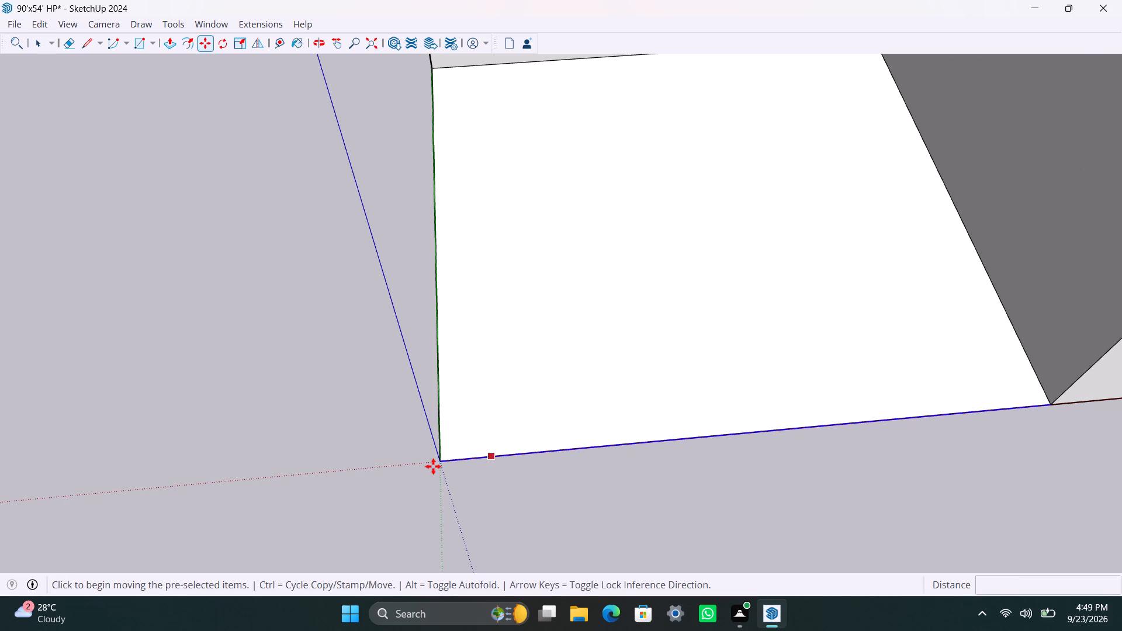
left_click(441, 457)
type("4.5")
key("shift+quotedbl")
key("Return")
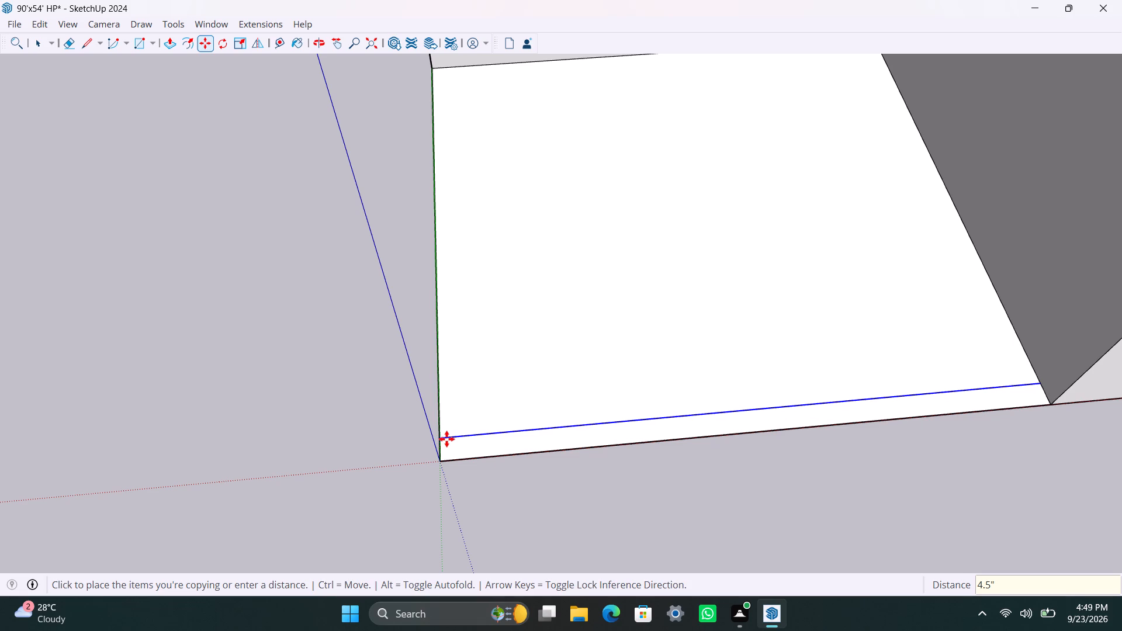
key("space")
Push/Pull the 4.5" strip along the porch's red-axis edge up 10' to the top of the adjoining wall.
left_click(525, 443)
key("p")
left_click_drag(526, 442, 527, 414)
left_click_drag(543, 429, 570, 345)
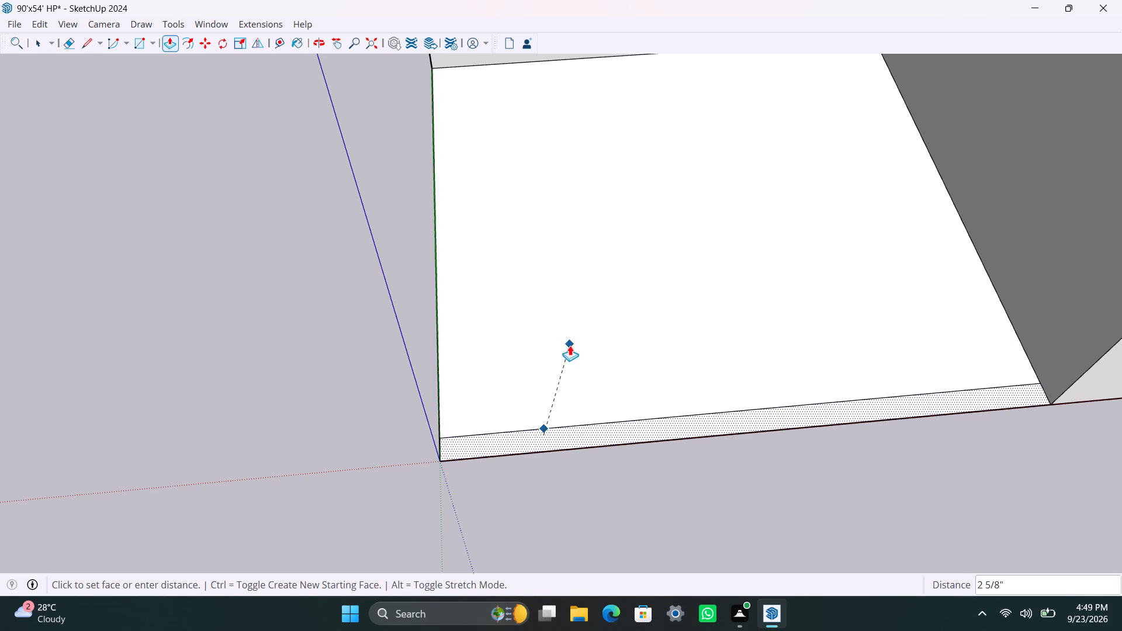
left_click_drag(570, 345, 553, 427)
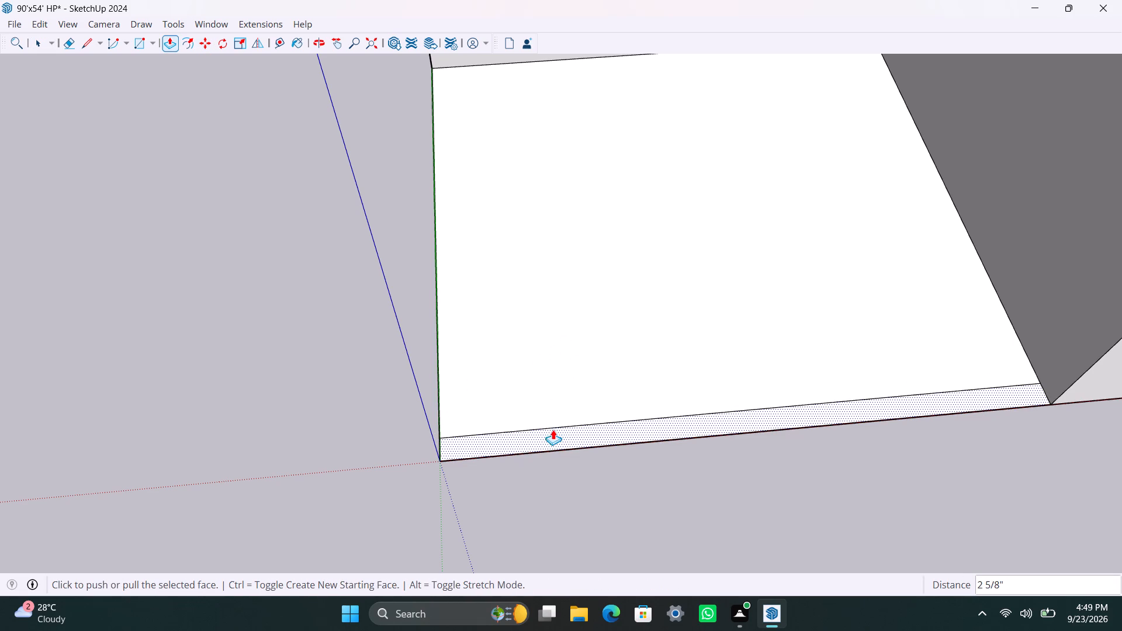
left_click(569, 435)
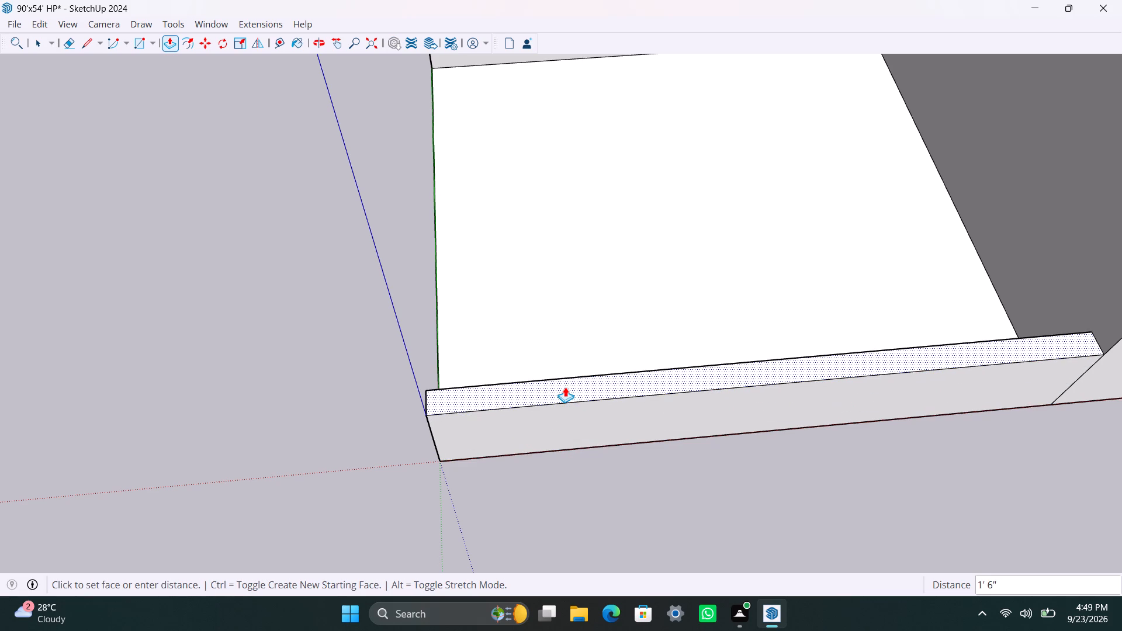
scroll(566, 387, "down", 11)
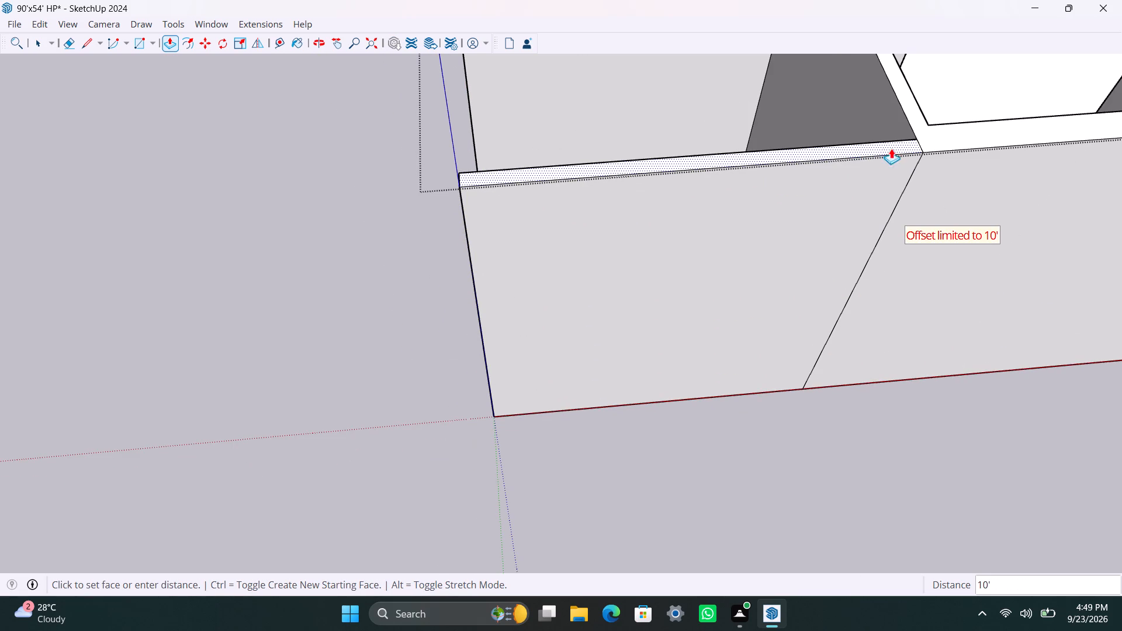
left_click(908, 146)
key("space")
Examine the new porch wall and the porch's remaining open side along the green axis from outside.
scroll(551, 342, "down", 6)
middle_click_drag(469, 331, 804, 217)
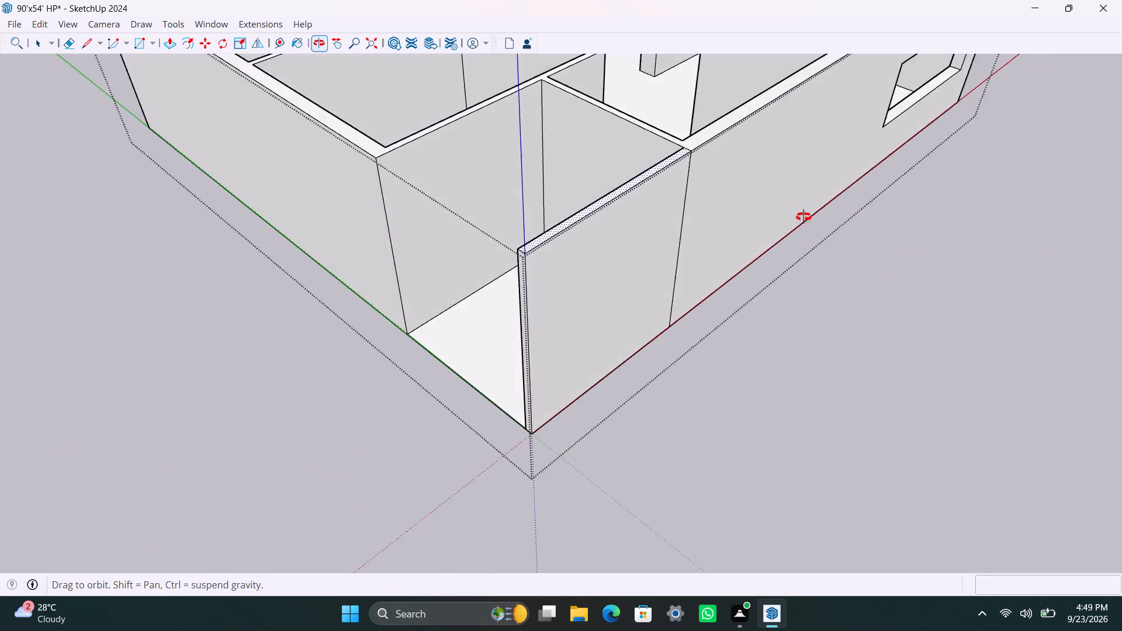
middle_click_drag(804, 217, 868, 204)
scroll(515, 467, "down", 5)
middle_click_drag(556, 442, 636, 442)
scroll(621, 441, "up", 2)
middle_click_drag(348, 476, 406, 448, "shift")
scroll(349, 474, "up", 1, "shift")
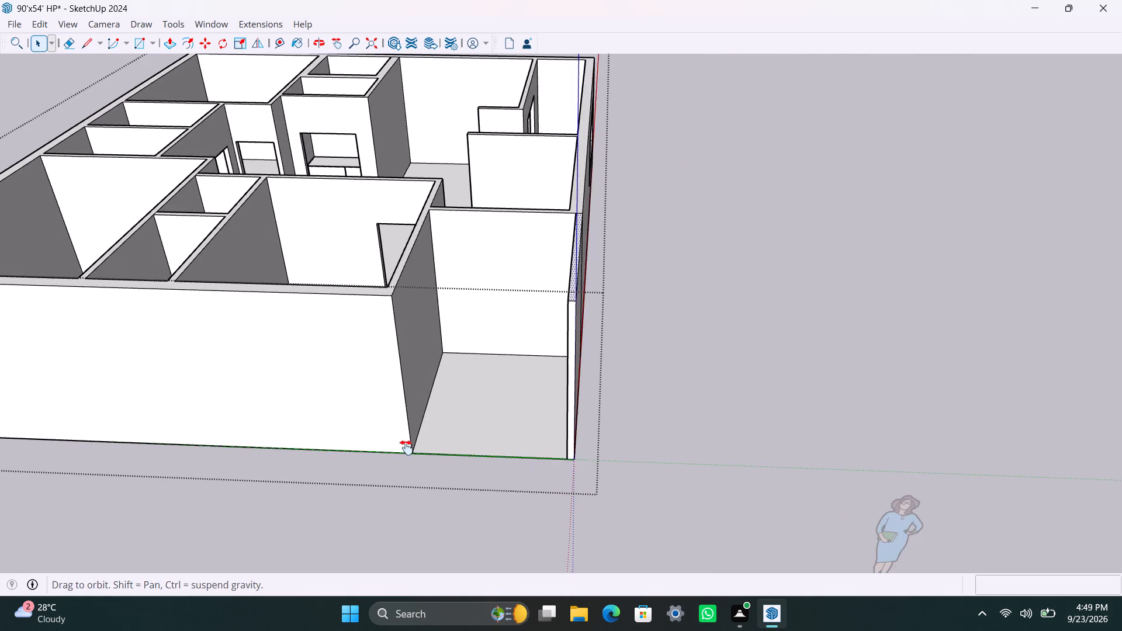
middle_click_drag(406, 448, 528, 398, "shift")
scroll(590, 393, "up", 4)
middle_click_drag(608, 372, 579, 558)
scroll(698, 384, "up", 3)
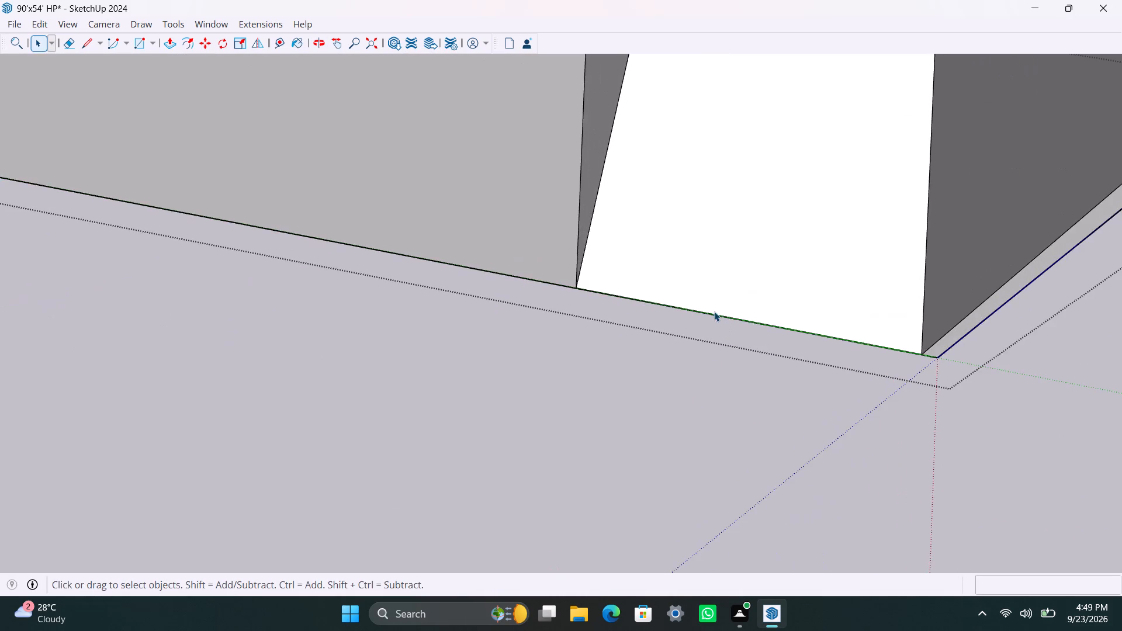
Copy the outer edge of the porch floor's open green-axis side 4.5" inward.
middle_click_drag(714, 311, 639, 425)
scroll(654, 429, "up", 6)
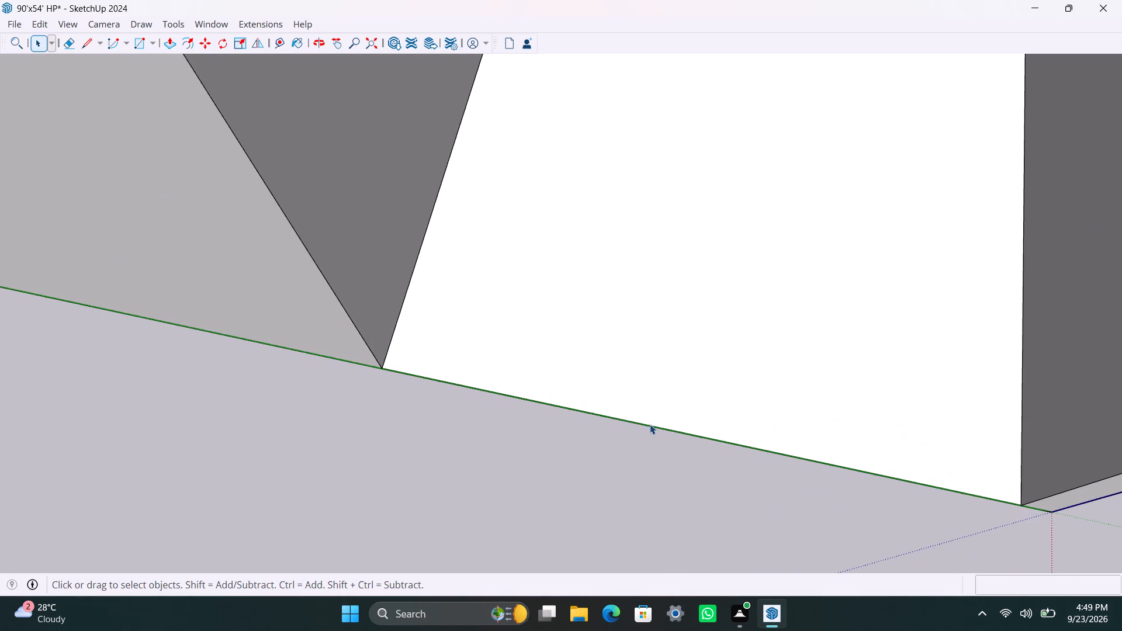
left_click(650, 424)
key("m")
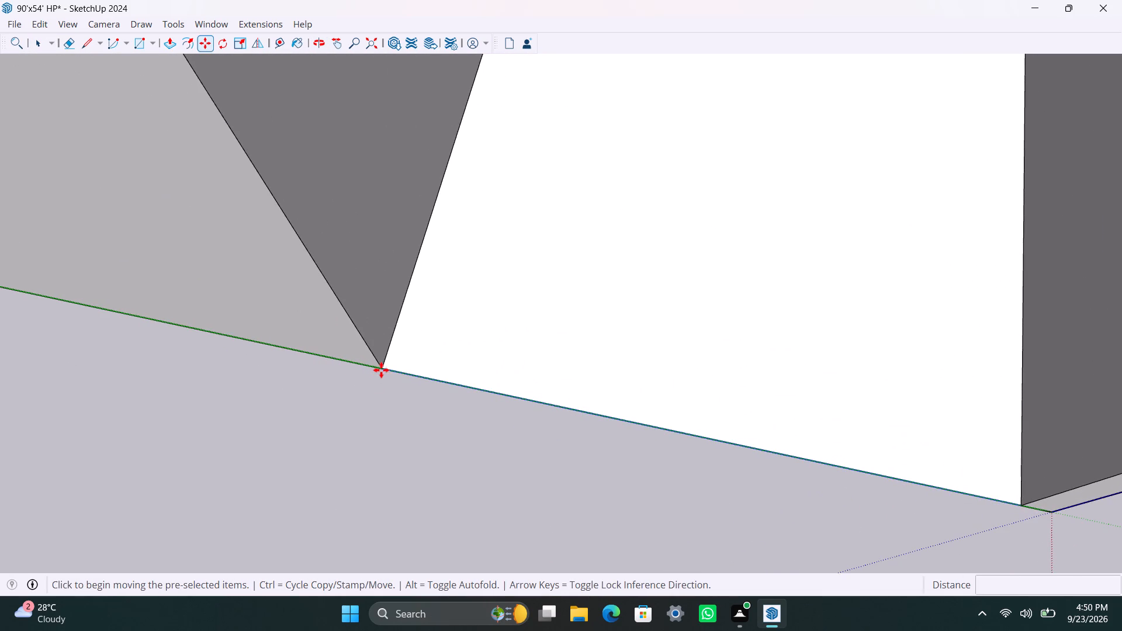
left_click(381, 366)
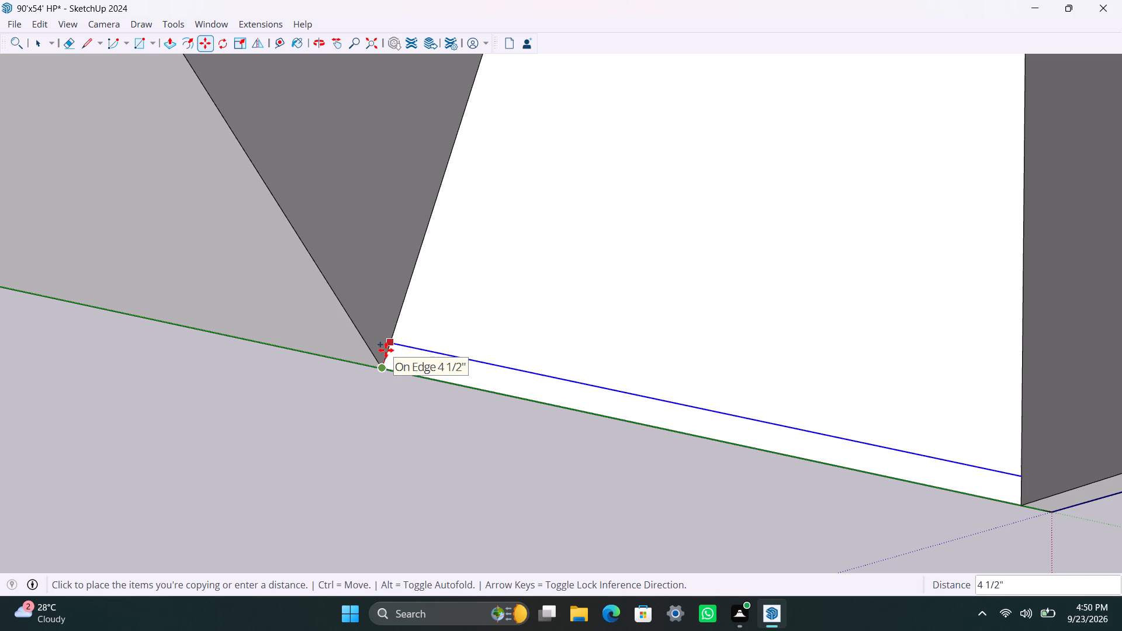
type("4.5\"")
key("Return")
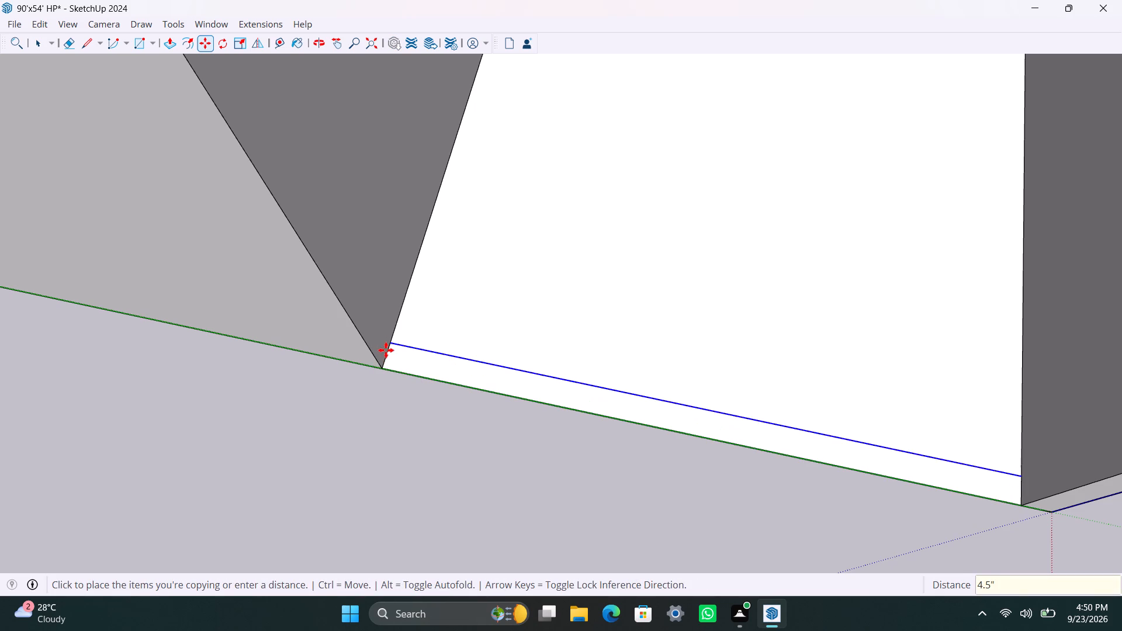
Push/Pull the 4.5" strip along the porch's green-axis edge up 10' to the top of the adjoining walls.
key("space")
left_click(436, 365)
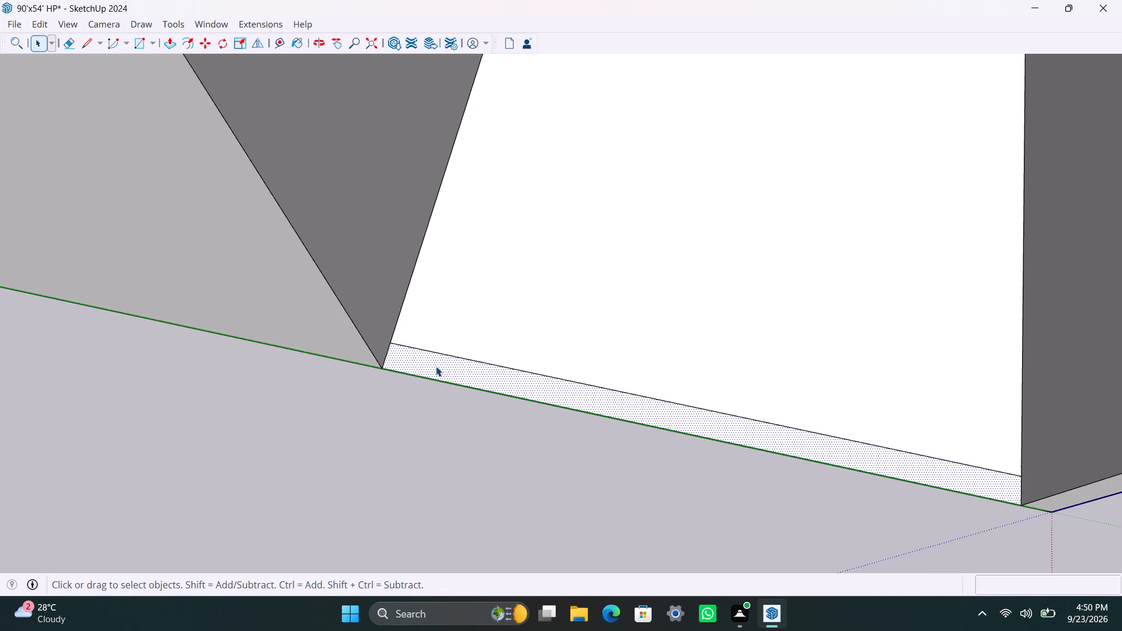
key("p")
scroll(436, 366, "down", 13)
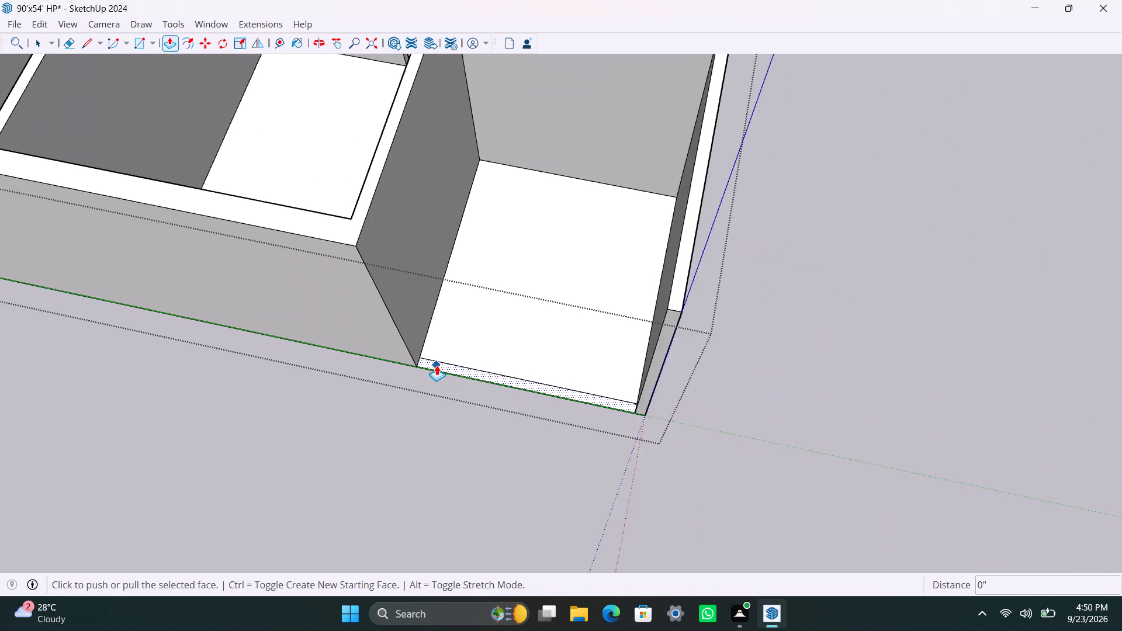
scroll(437, 365, "down", 1)
left_click_drag(439, 365, 383, 265)
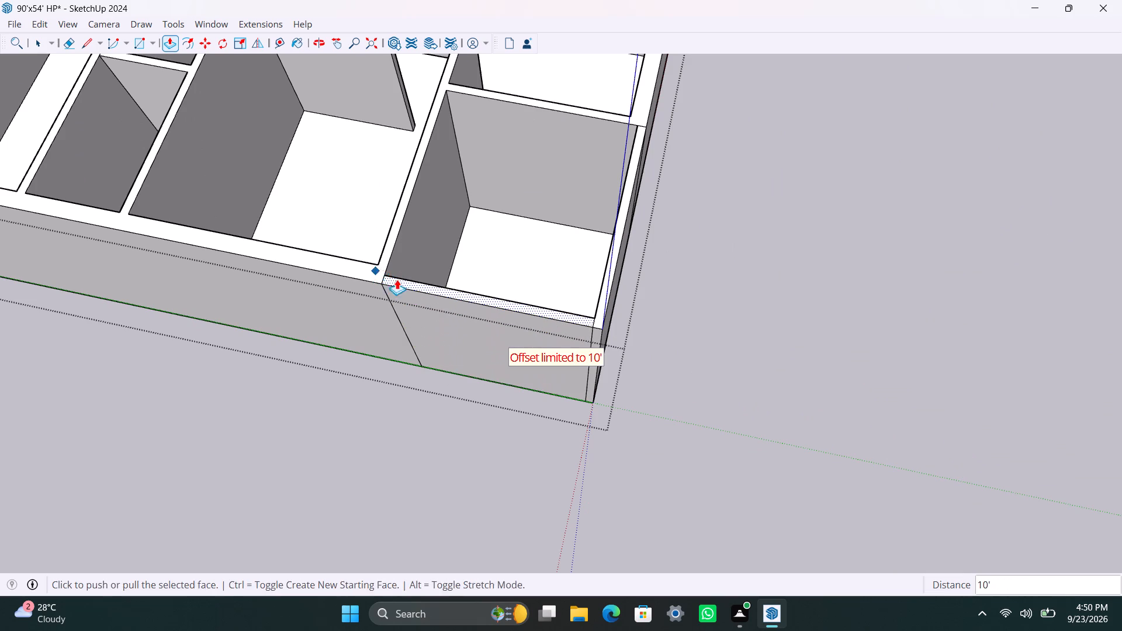
key("space")
left_click(737, 327)
scroll(565, 381, "down", 3)
scroll(496, 421, "up", 3)
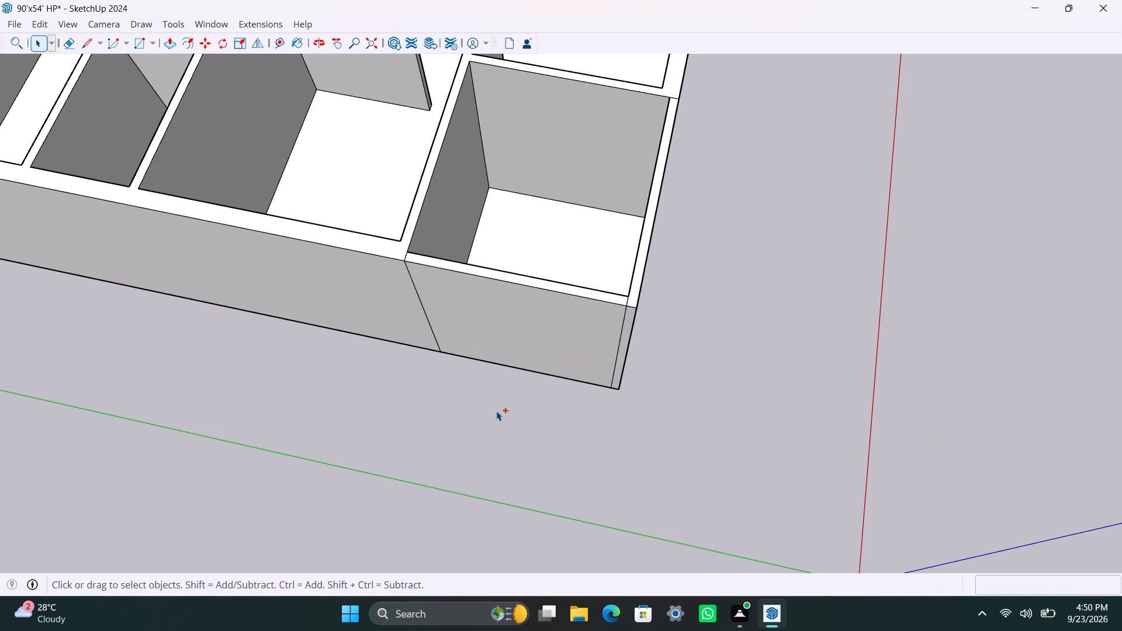
Save the model.
key("ctrl+s")
Select all of the house's connected geometry and clean it up with two runs of FixIt 101.
scroll(590, 373, "down", 5)
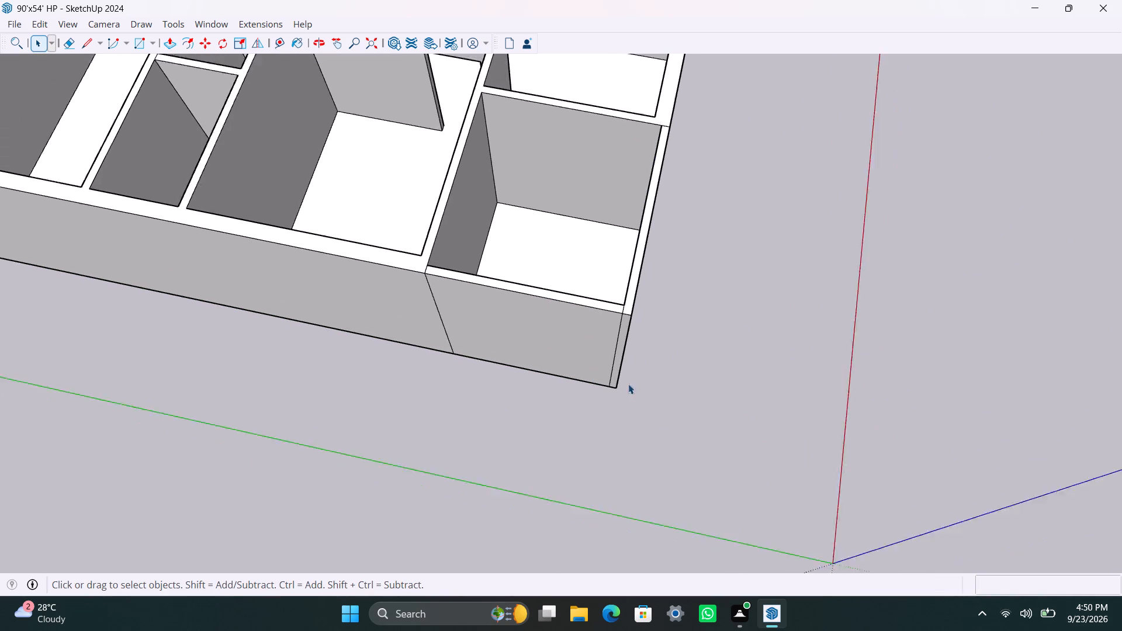
middle_click_drag(692, 378, 328, 330)
scroll(693, 442, "down", 10)
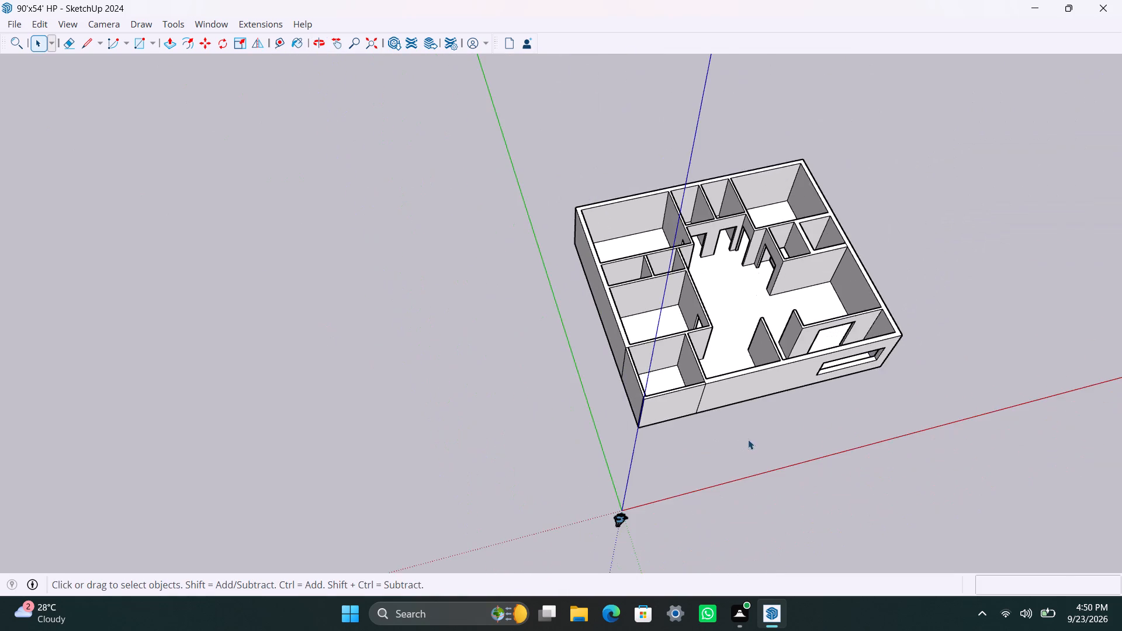
middle_click_drag(746, 436, 559, 351)
left_click(660, 428)
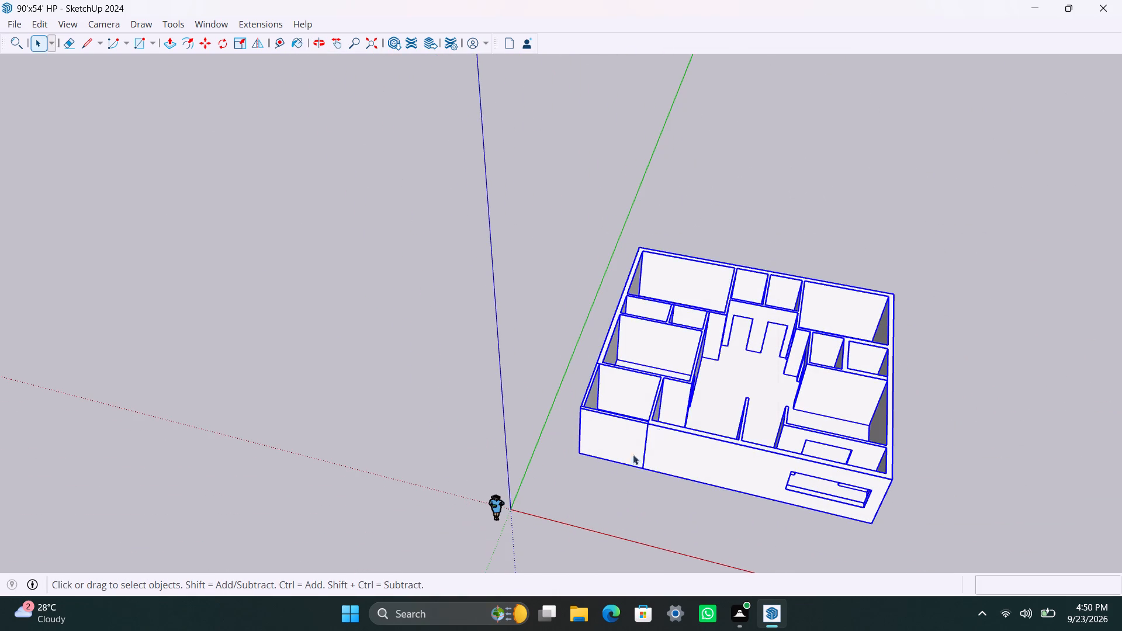
right_click_drag(633, 455, 628, 460)
left_click(693, 598)
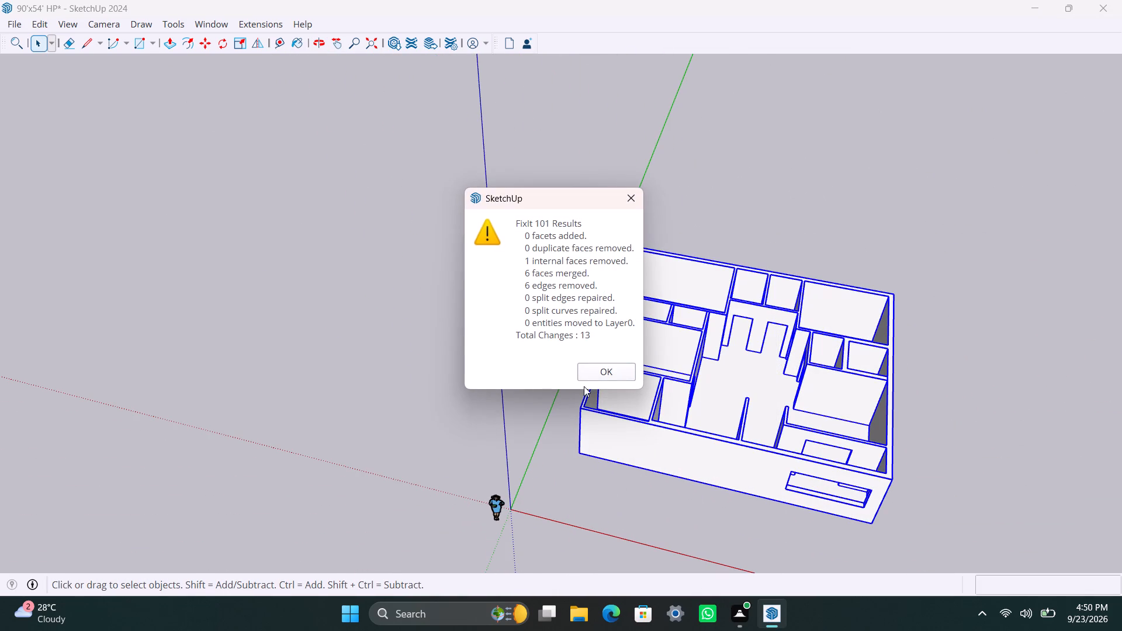
left_click(609, 373)
right_click(604, 412)
left_click(677, 391)
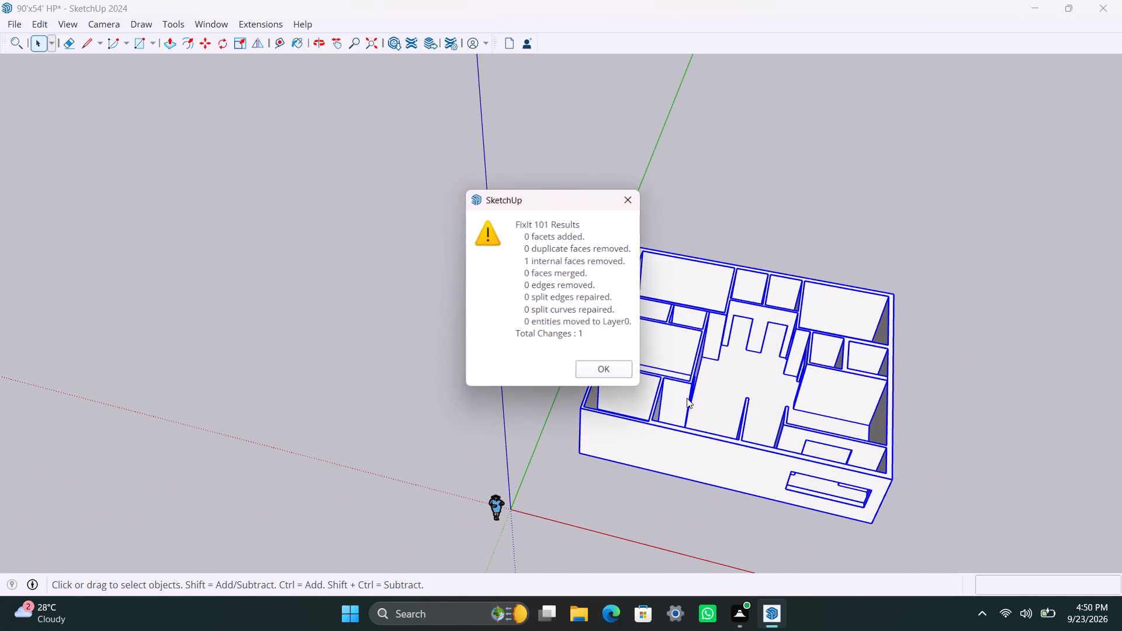
left_click(609, 371)
Check the selected house geometry, run FixIt 101 on it once more, and clear the selection.
scroll(644, 415, "up", 3)
scroll(635, 407, "down", 5)
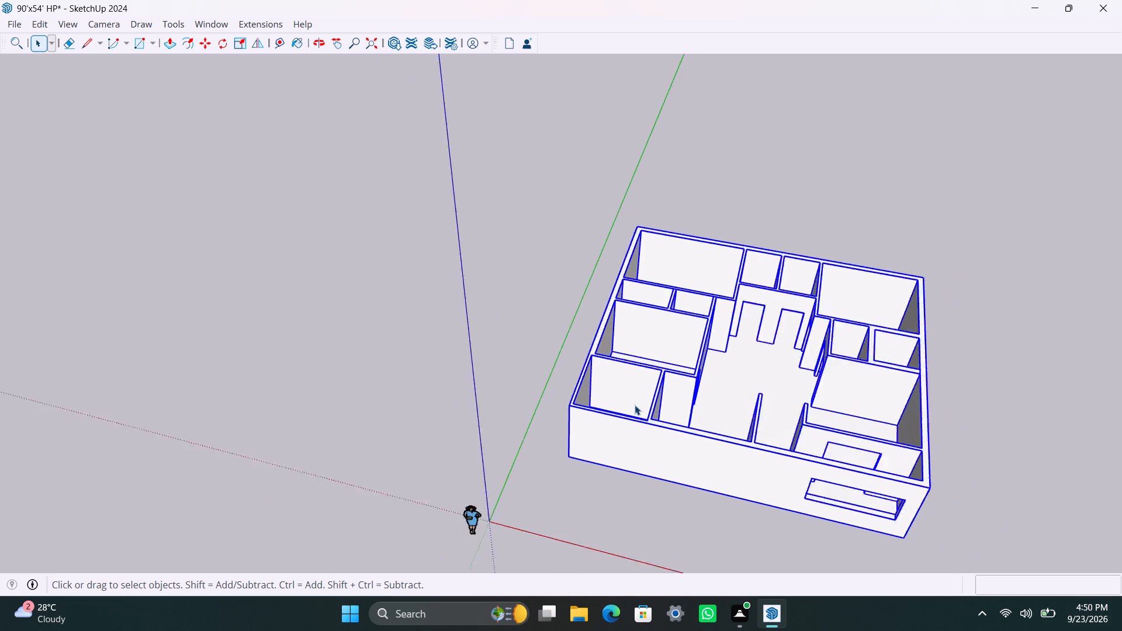
scroll(635, 405, "down", 1)
middle_click_drag(657, 401, 479, 376, "shift")
scroll(542, 434, "up", 3)
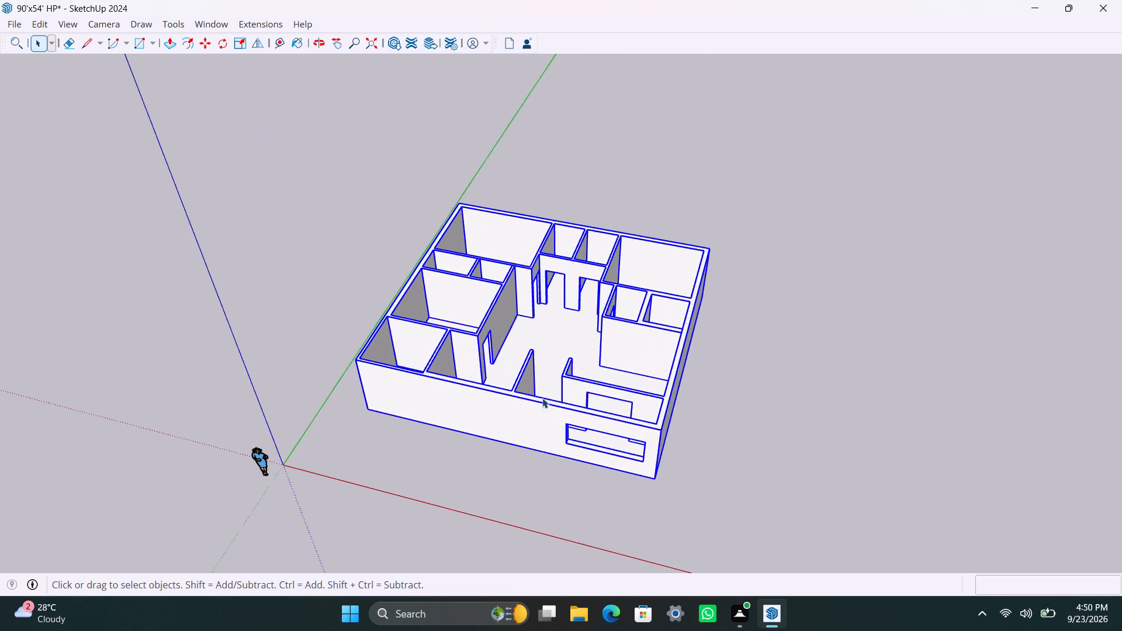
scroll(545, 353, "up", 4)
scroll(546, 349, "down", 5)
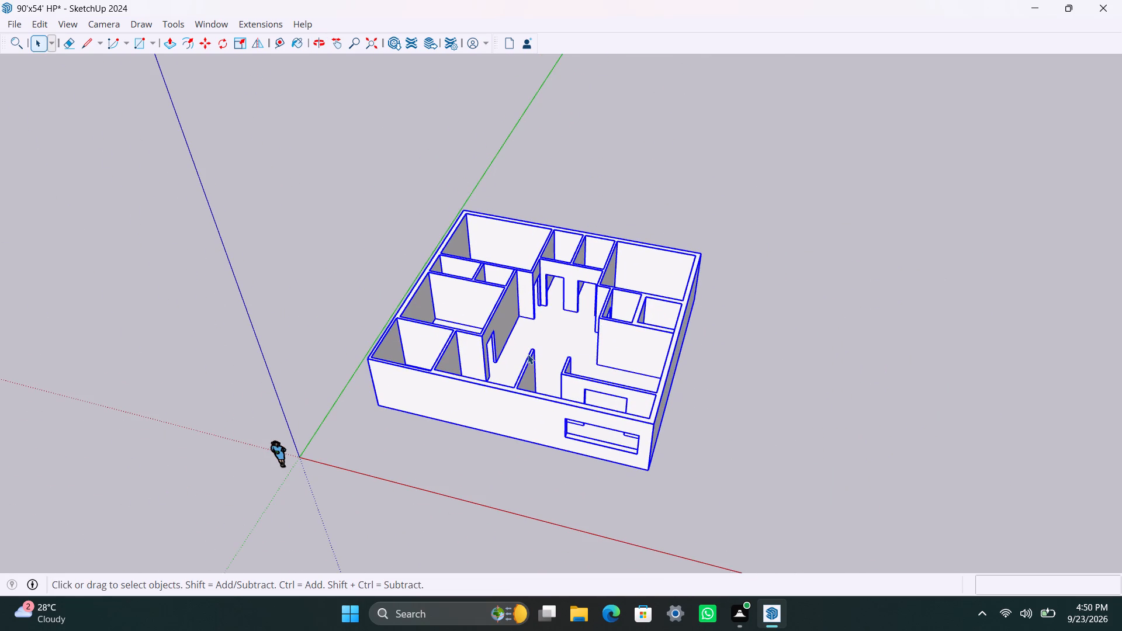
scroll(548, 366, "up", 7)
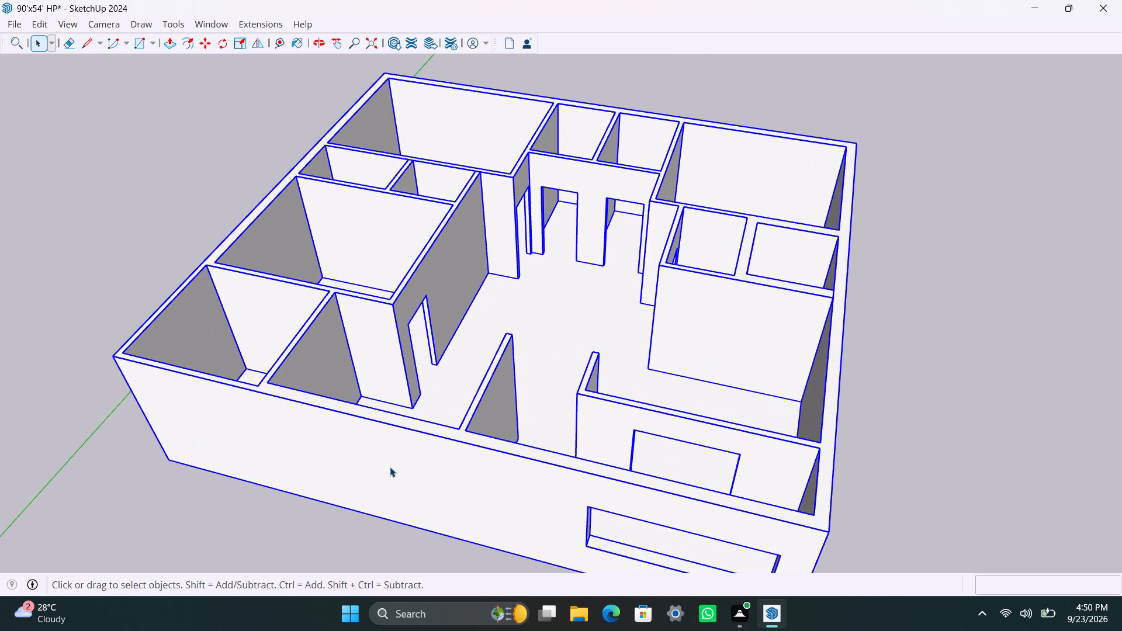
right_click(389, 465)
left_click(421, 439)
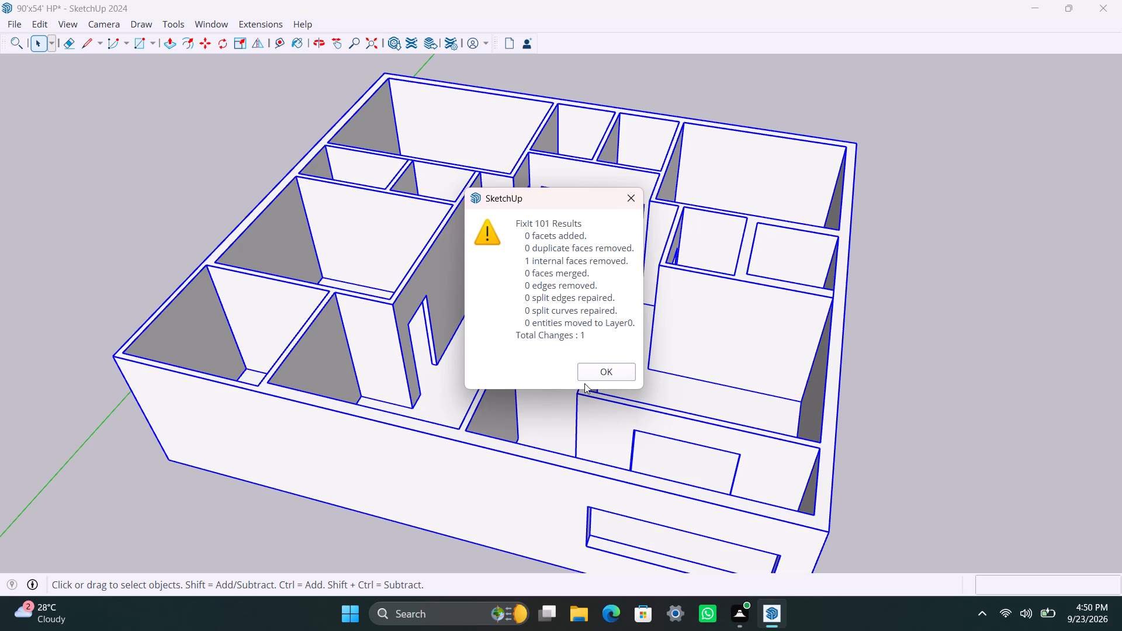
left_click(601, 373)
left_click(902, 410)
Draw a rectangle across the house's entire underside, from one outer wall corner to the diagonally opposite corner.
scroll(747, 382, "down", 11)
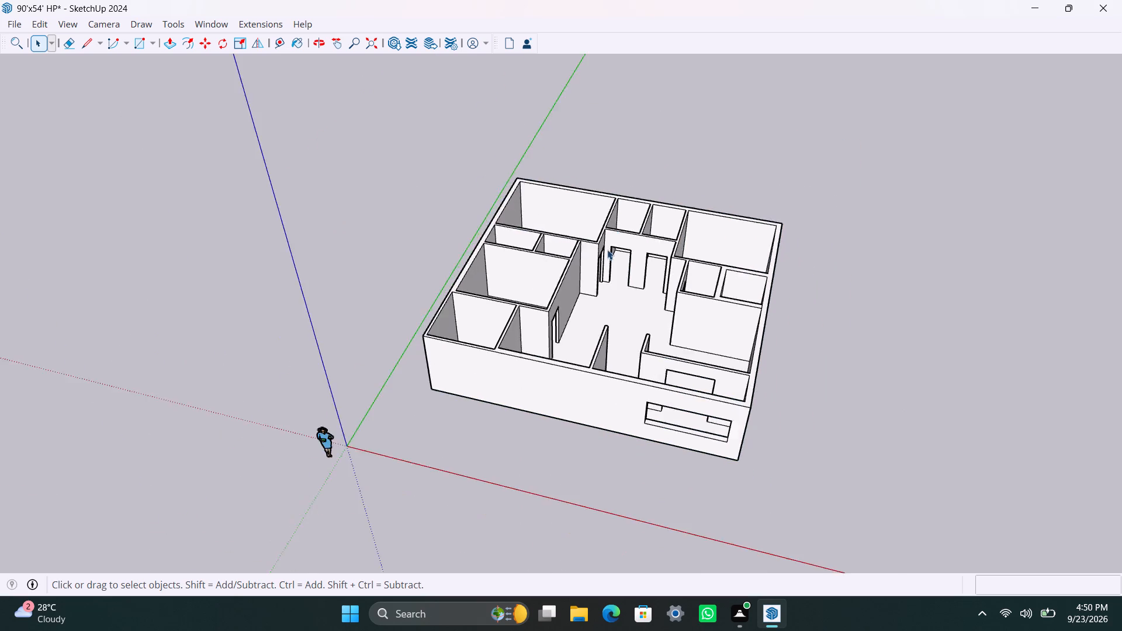
scroll(607, 249, "down", 2)
middle_click_drag(583, 306, 565, 623)
scroll(568, 290, "up", 8)
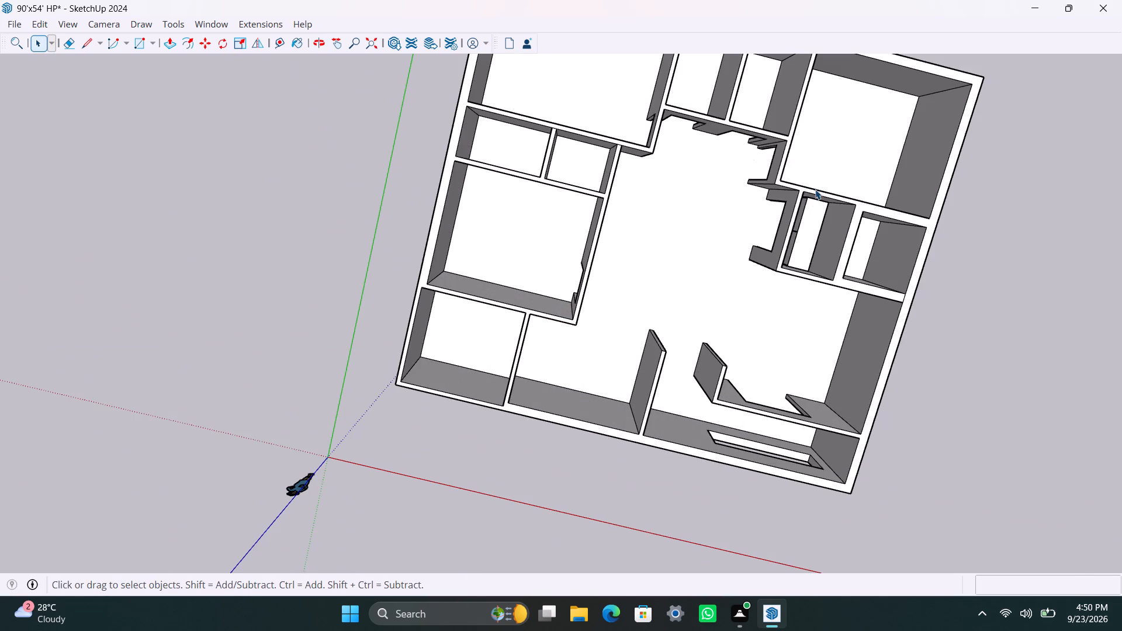
scroll(729, 288, "down", 5)
middle_click_drag(642, 408, 965, 25)
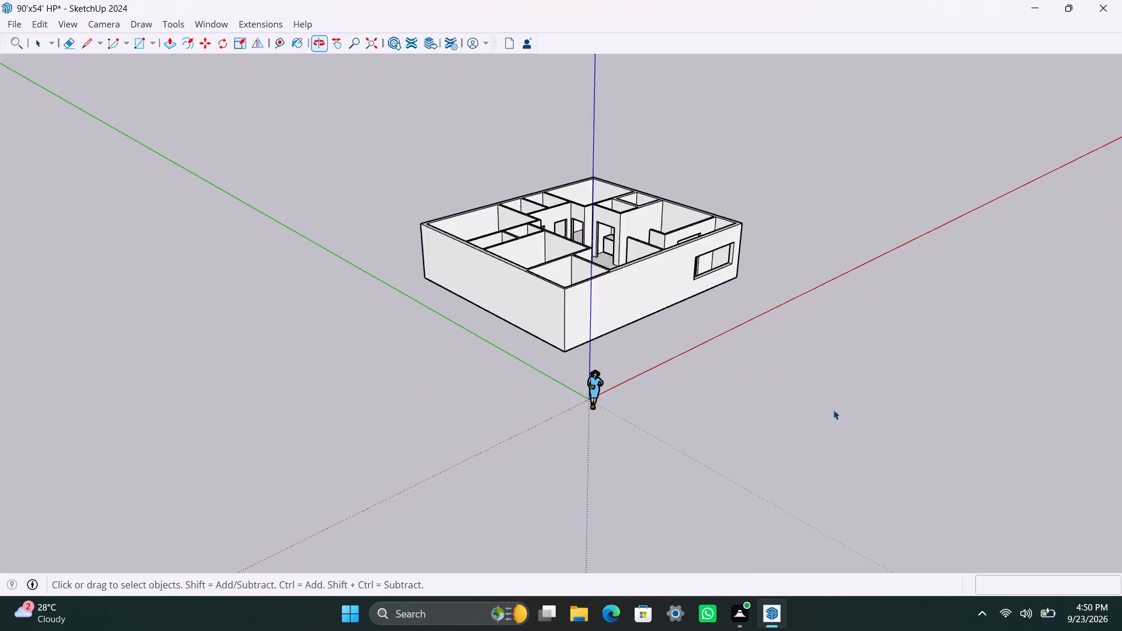
scroll(679, 362, "up", 8)
middle_click_drag(527, 388, 632, 65)
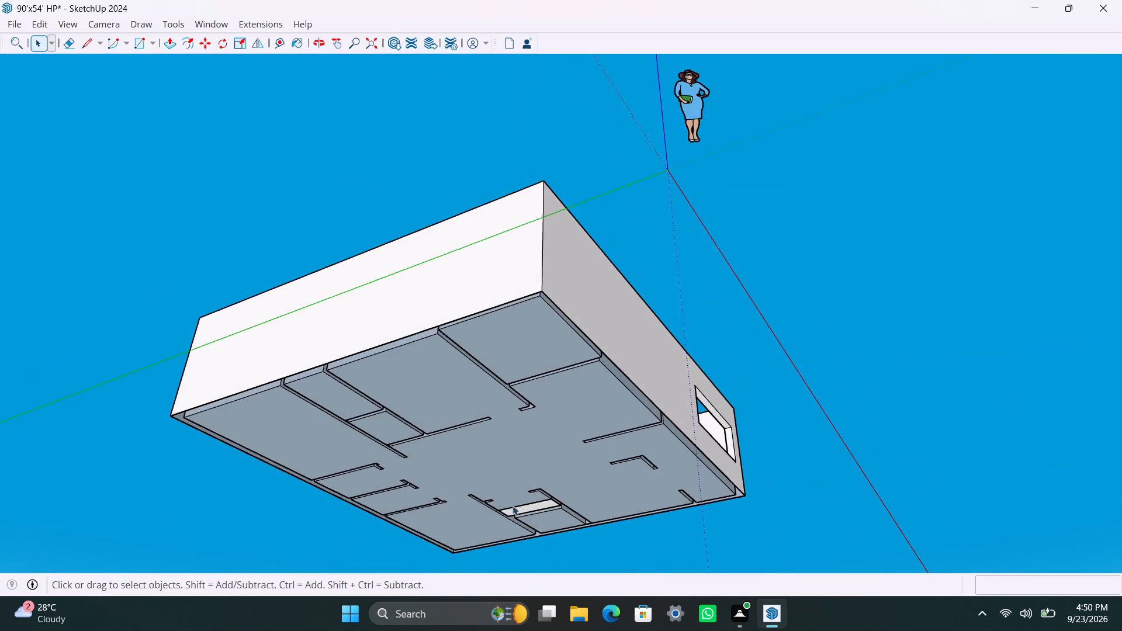
scroll(510, 497, "up", 2)
scroll(449, 410, "down", 4)
middle_click_drag(456, 399, 637, 241)
scroll(529, 276, "down", 4)
middle_click_drag(405, 338, 503, 304, "shift")
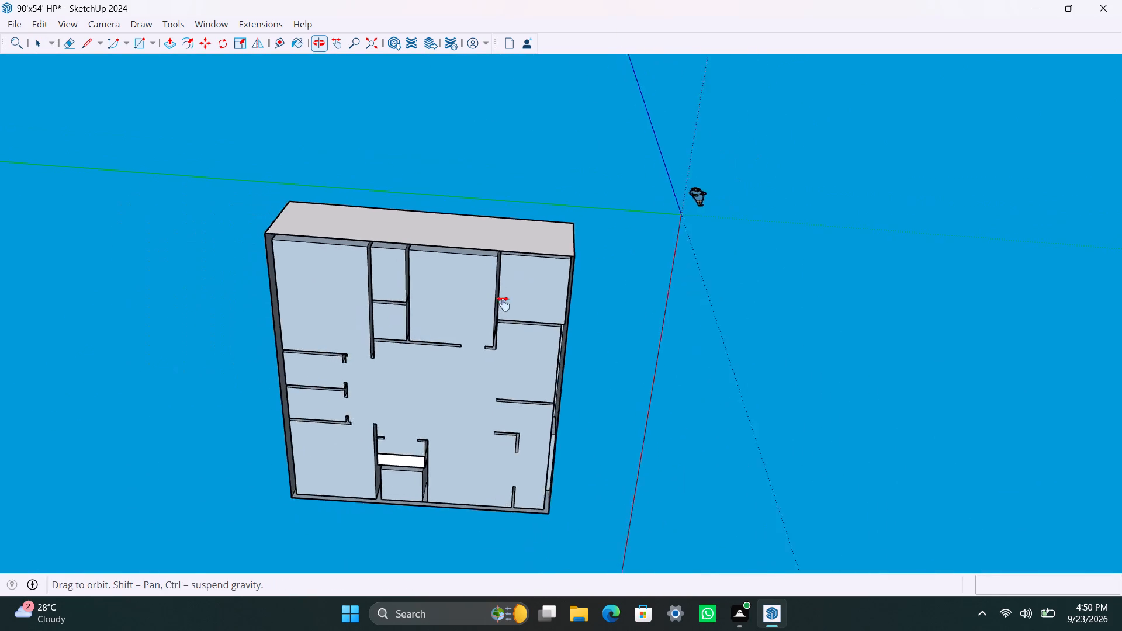
middle_click_drag(503, 304, 543, 296, "shift")
scroll(353, 251, "up", 2)
key("r")
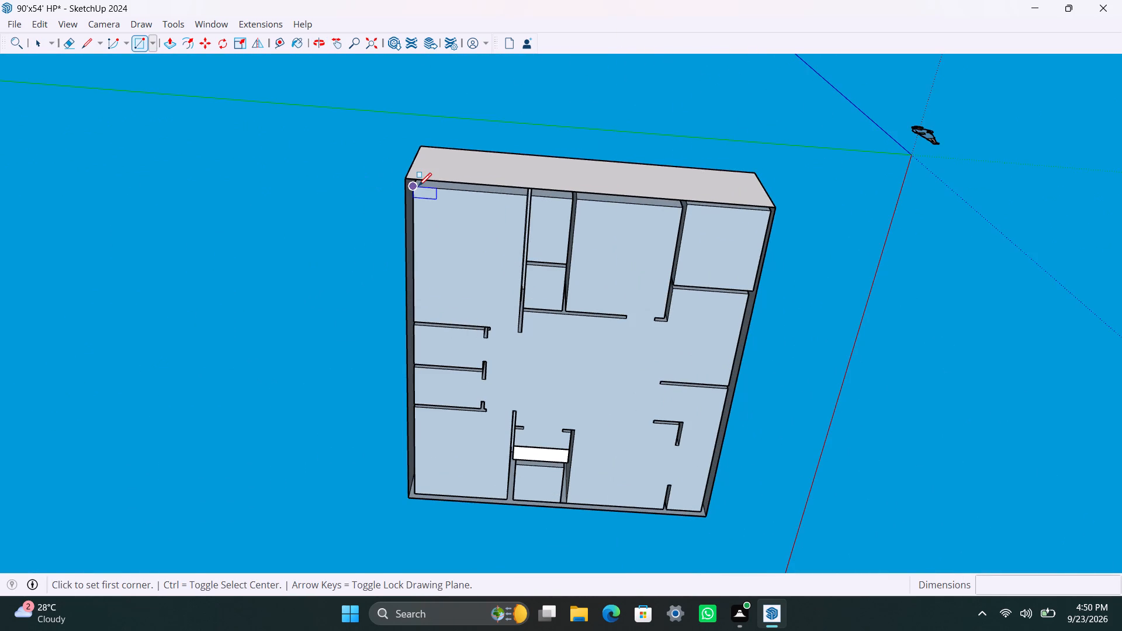
left_click(408, 176)
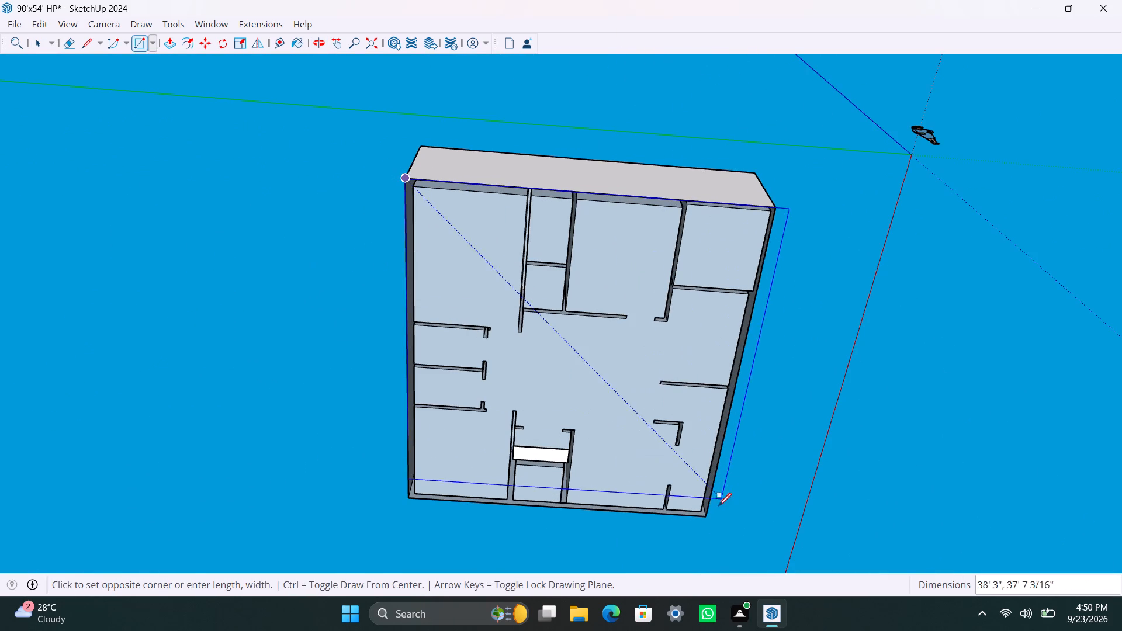
left_click(709, 515)
Make the underside rectangle's face and its edges a group.
key("space")
double_click(639, 425)
right_click(637, 428)
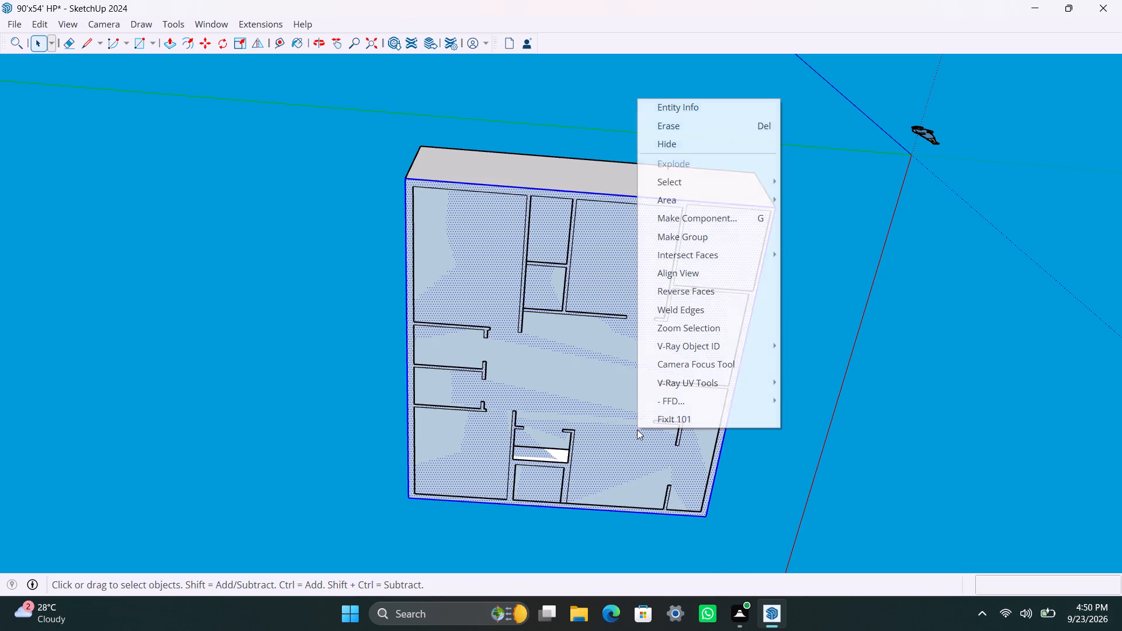
left_click(688, 233)
Inside the new group, Push/Pull the rectangle 6" to form a base slab beneath the house.
triple_click(649, 320)
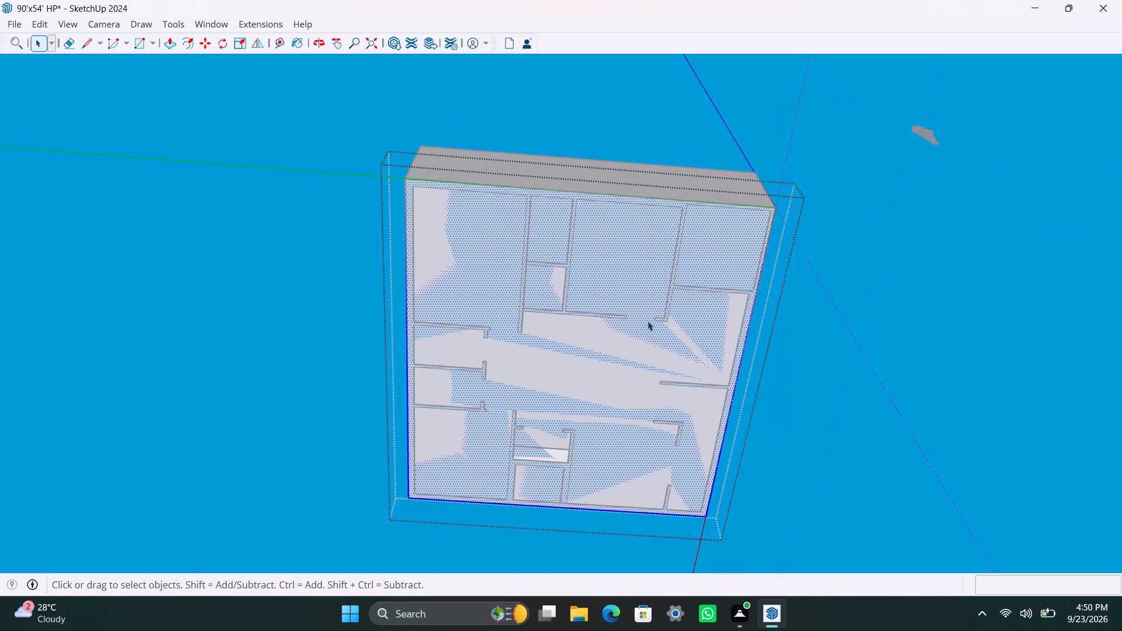
key("p")
left_click(647, 321)
type("6\"")
key("Return")
key("space")
left_click(915, 282)
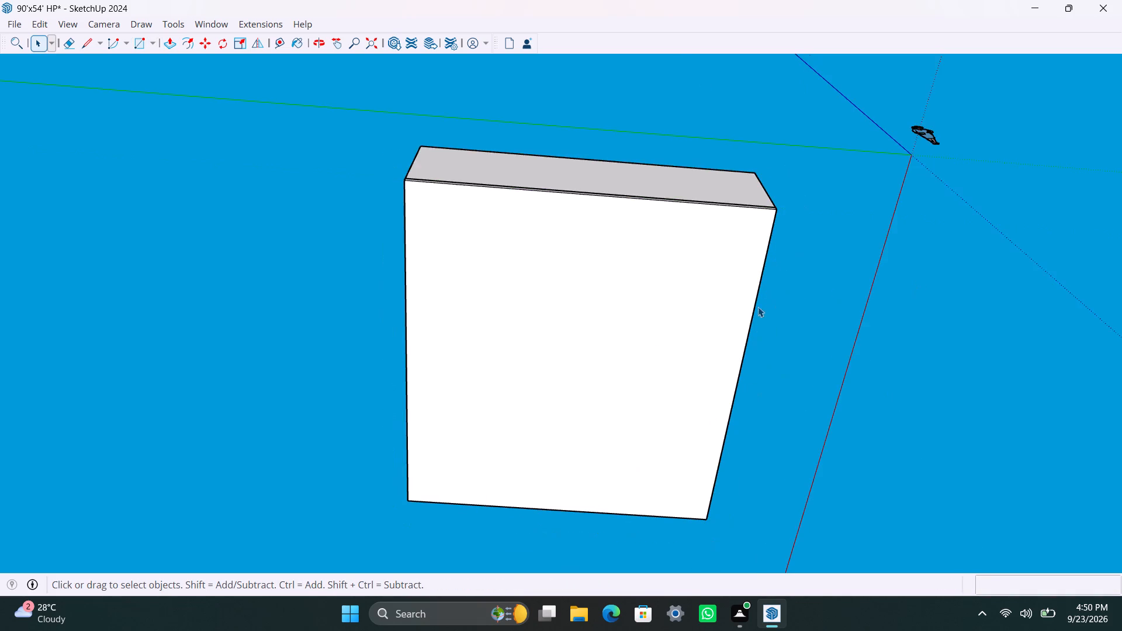
Examine the rooms, partitions and openings from above and from several sides of the house.
scroll(688, 307, "down", 4)
middle_click_drag(580, 208, 458, 630)
scroll(552, 269, "up", 3)
middle_click_drag(576, 237, 487, 544)
scroll(698, 313, "up", 3)
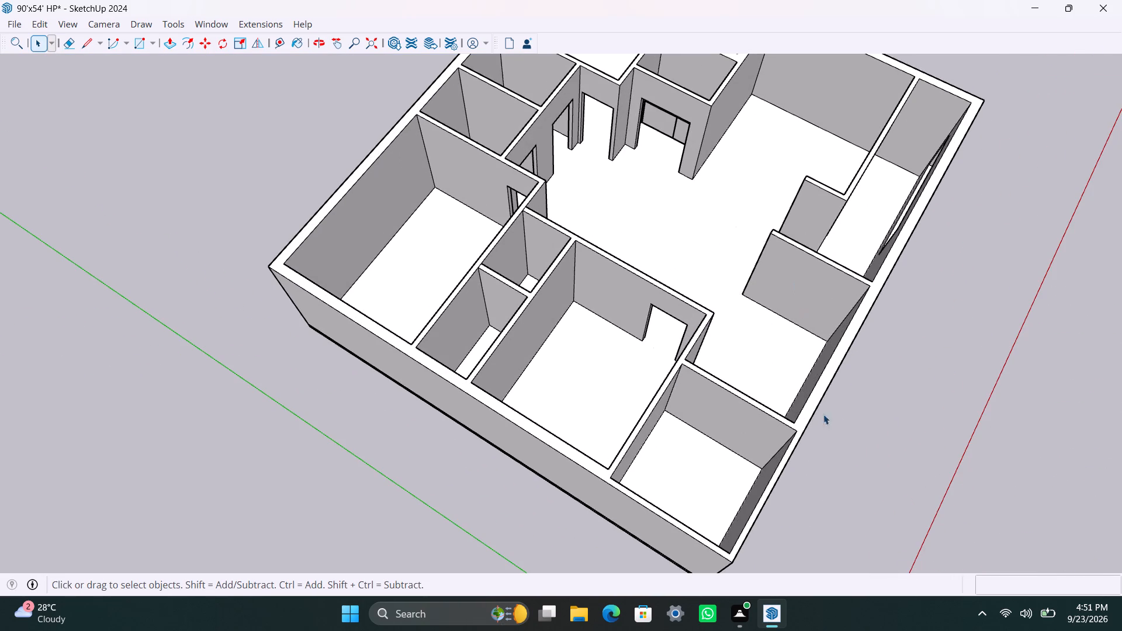
middle_click_drag(832, 418, 418, 323)
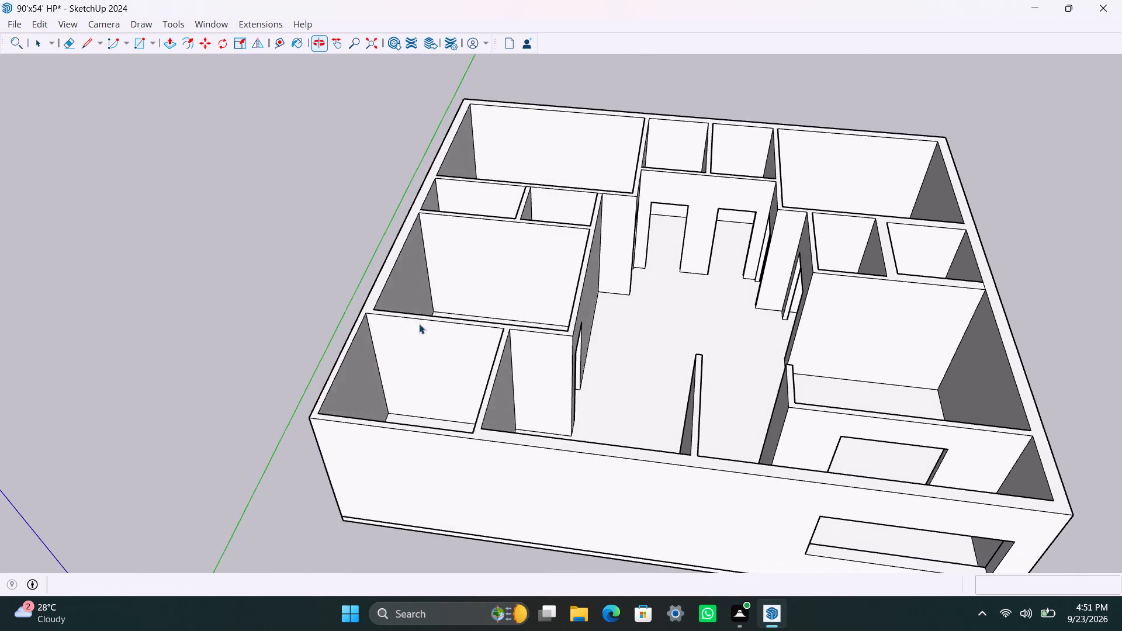
scroll(417, 311, "down", 4)
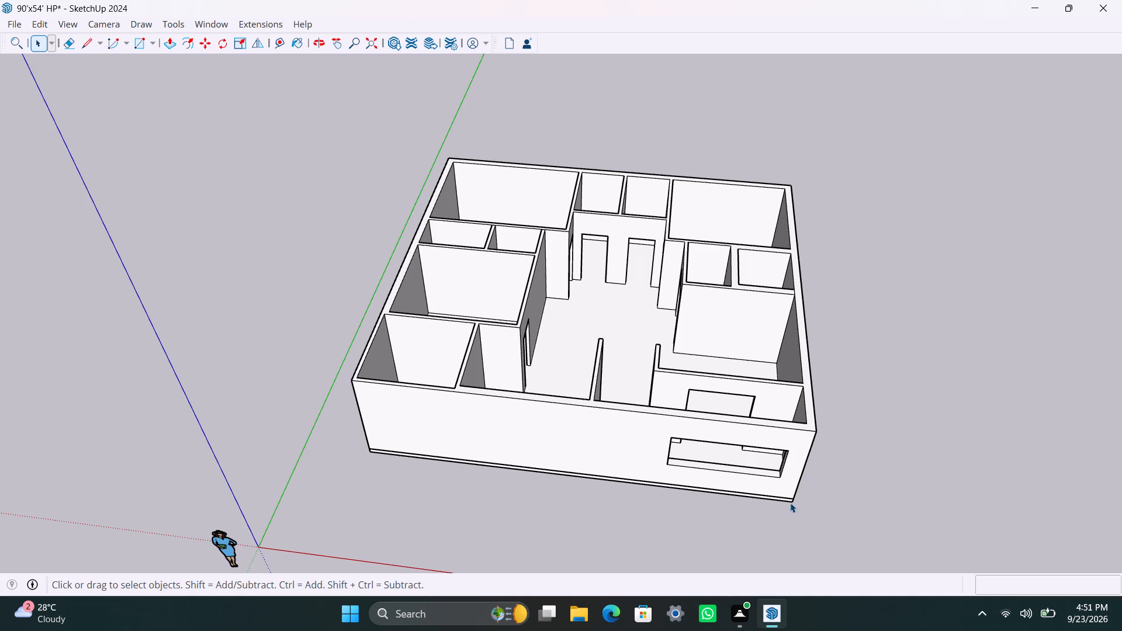
scroll(736, 470, "up", 1)
scroll(791, 435, "down", 5)
middle_click_drag(792, 425, 271, 384)
scroll(664, 506, "up", 3)
scroll(598, 445, "up", 3)
scroll(567, 442, "down", 5)
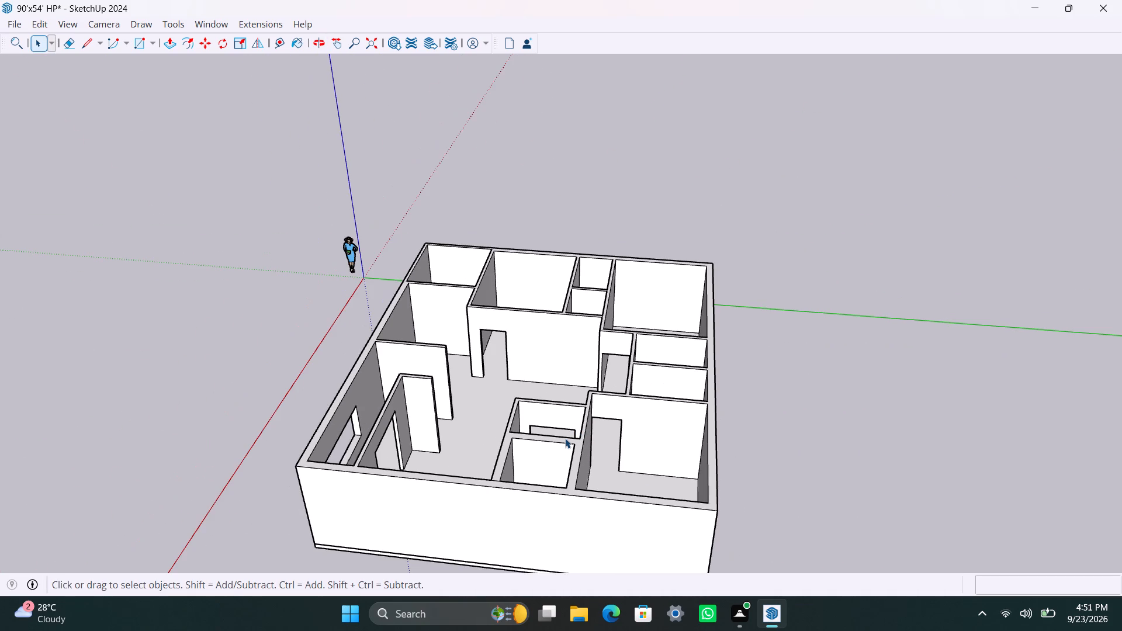
Examine the outer wall with the wide window opening and the base slab beneath it from outside.
middle_click_drag(584, 432, 699, 286, "shift")
scroll(583, 285, "up", 5)
middle_click_drag(472, 334, 901, 330)
scroll(640, 280, "up", 3)
middle_click_drag(542, 304, 680, 324)
scroll(658, 289, "down", 4)
middle_click_drag(649, 291, 545, 397, "shift")
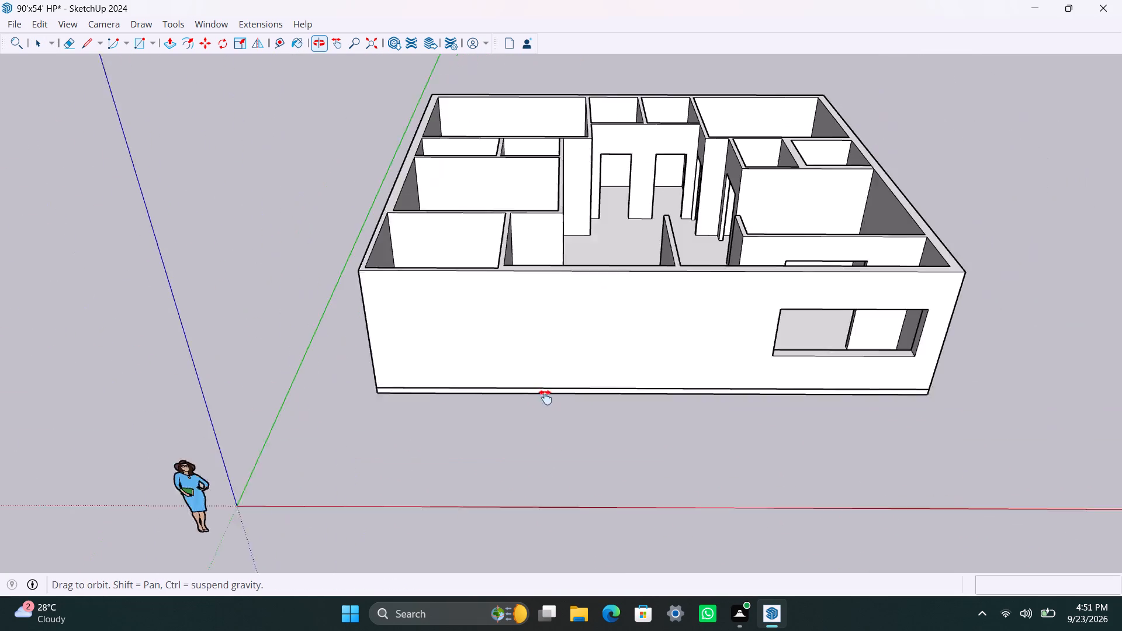
middle_click_drag(545, 397, 493, 461, "shift")
scroll(571, 434, "up", 4)
middle_click_drag(560, 409, 565, 283)
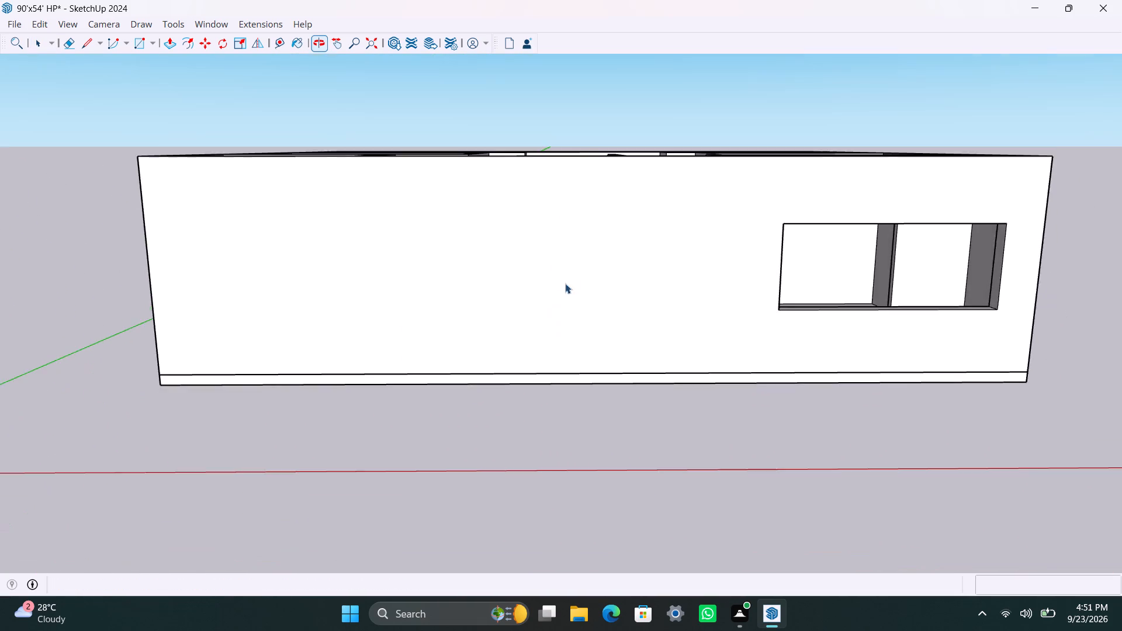
scroll(582, 290, "down", 3)
middle_click_drag(622, 332, 572, 492, "shift")
scroll(528, 452, "up", 3)
middle_click_drag(490, 456, 489, 403)
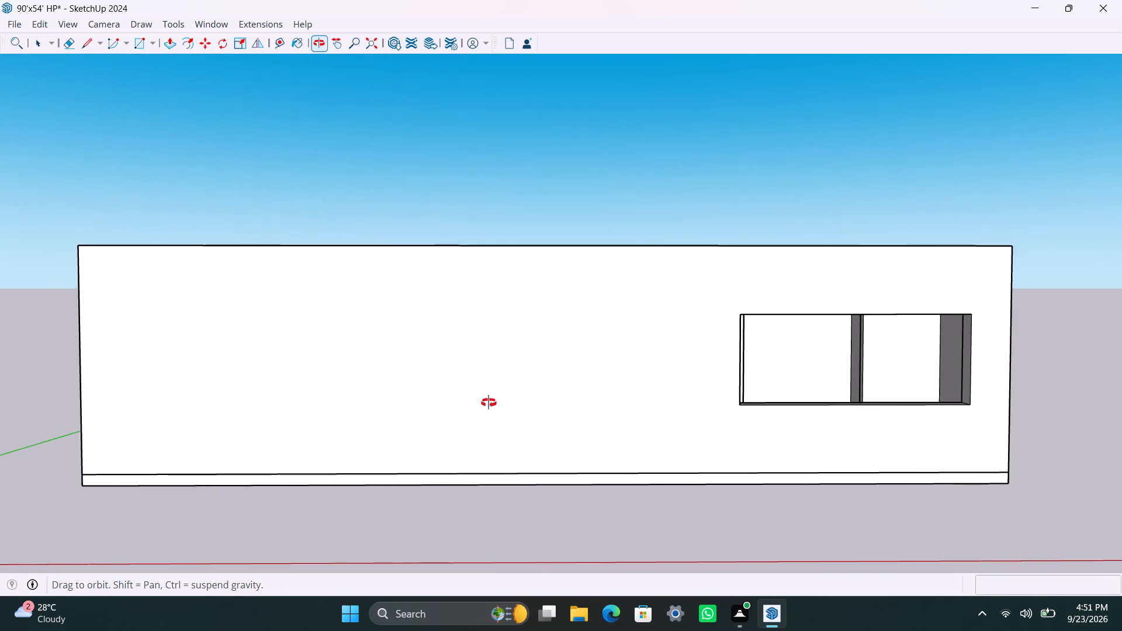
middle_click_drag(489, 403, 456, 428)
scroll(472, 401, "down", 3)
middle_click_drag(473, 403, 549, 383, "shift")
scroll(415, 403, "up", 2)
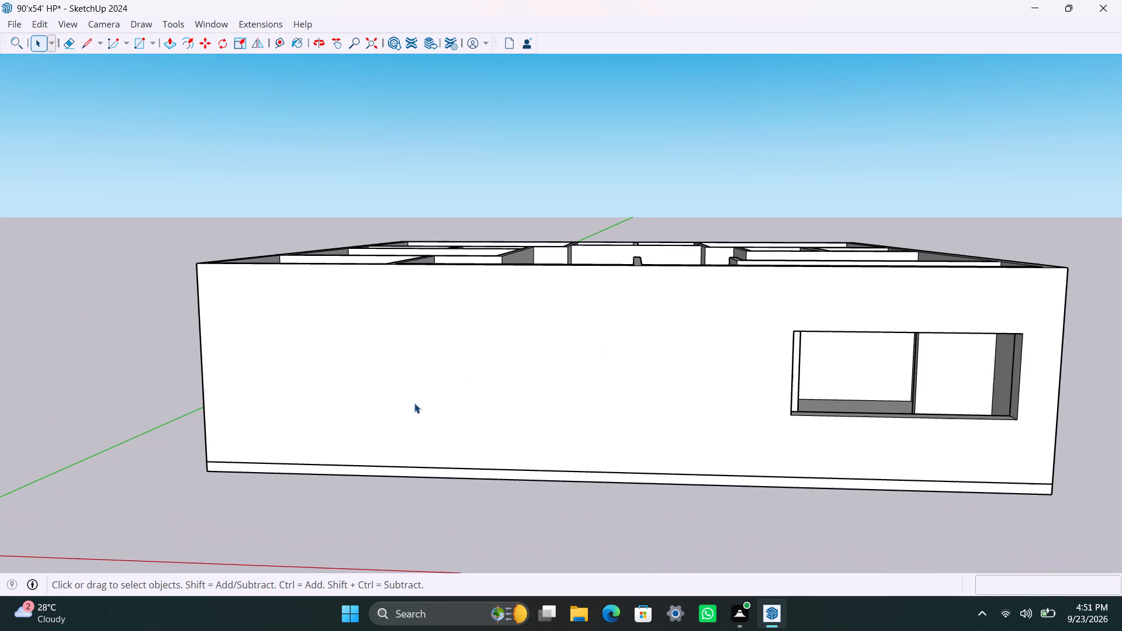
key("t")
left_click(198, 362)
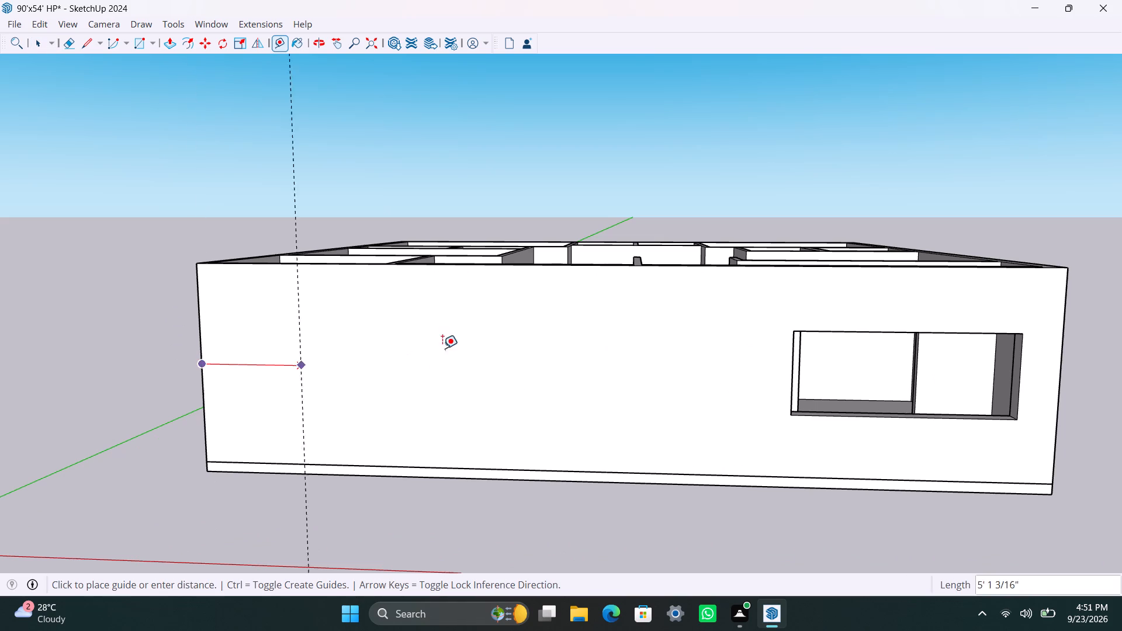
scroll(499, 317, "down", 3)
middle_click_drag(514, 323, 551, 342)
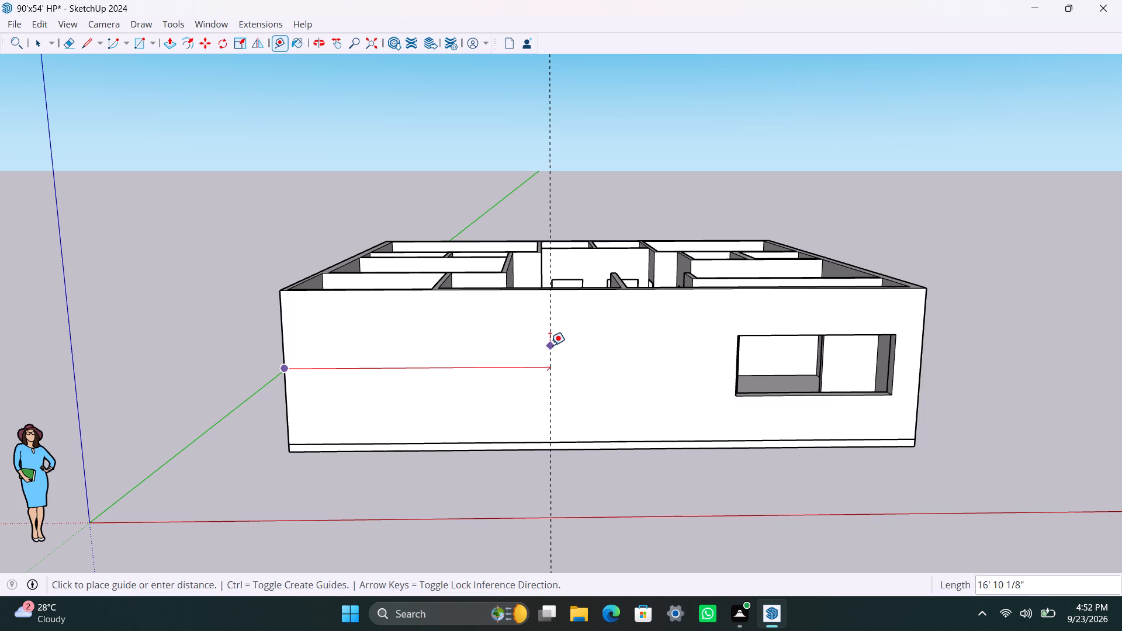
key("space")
Examine the rooms, partitions and openings from above and around to the outer wall that runs along the green axis.
scroll(587, 313, "down", 3)
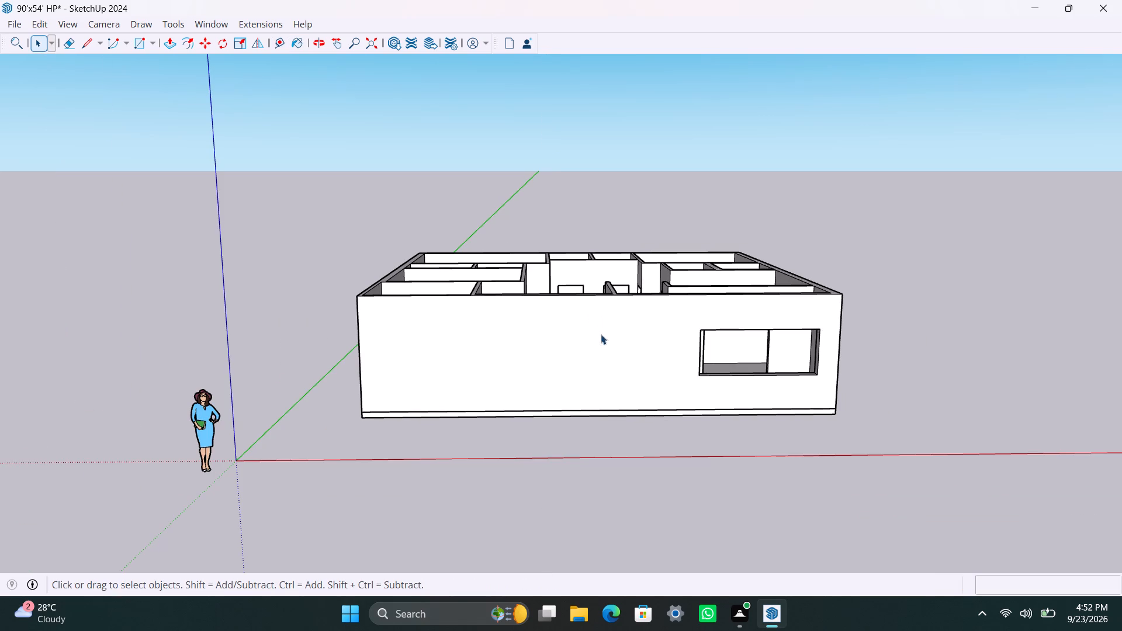
scroll(643, 290, "up", 2)
middle_click_drag(643, 298, 397, 516)
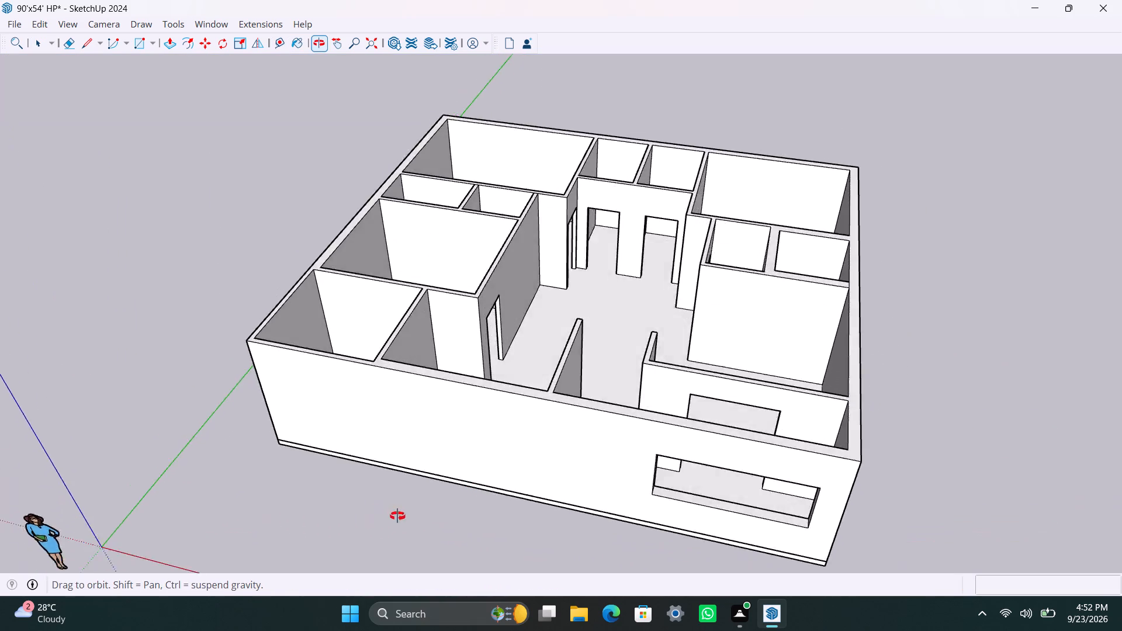
middle_click_drag(397, 516, 337, 540)
scroll(557, 422, "up", 3)
middle_click_drag(720, 432, 133, 501)
scroll(458, 273, "up", 3)
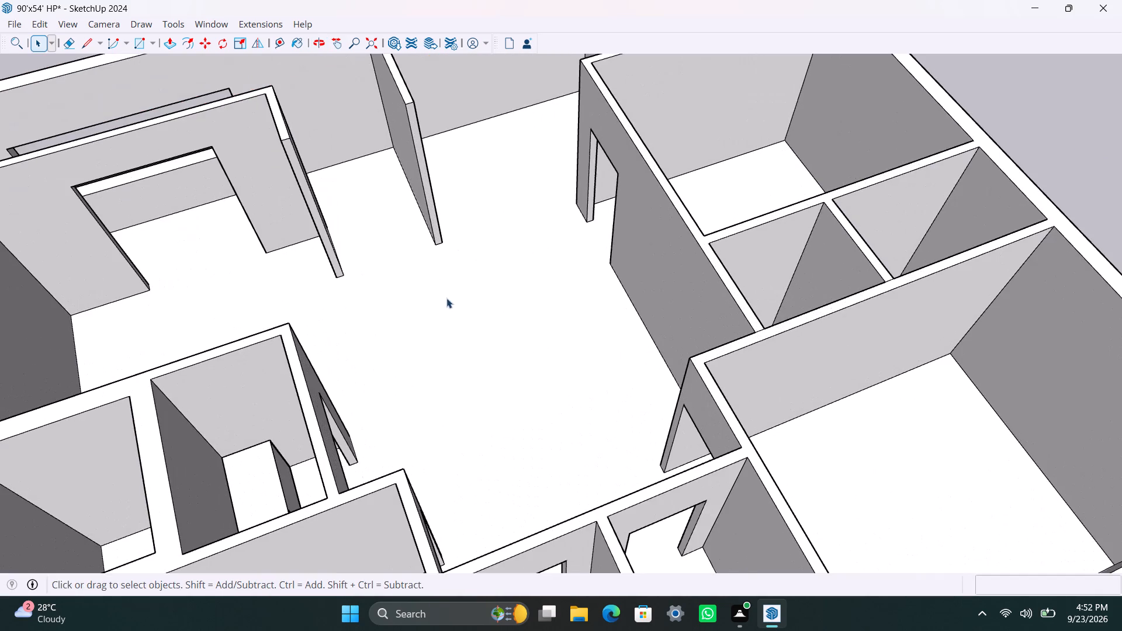
scroll(450, 313, "down", 3)
middle_click_drag(451, 314, 587, 369, "shift")
scroll(514, 383, "up", 3)
middle_click_drag(528, 381, 459, 390)
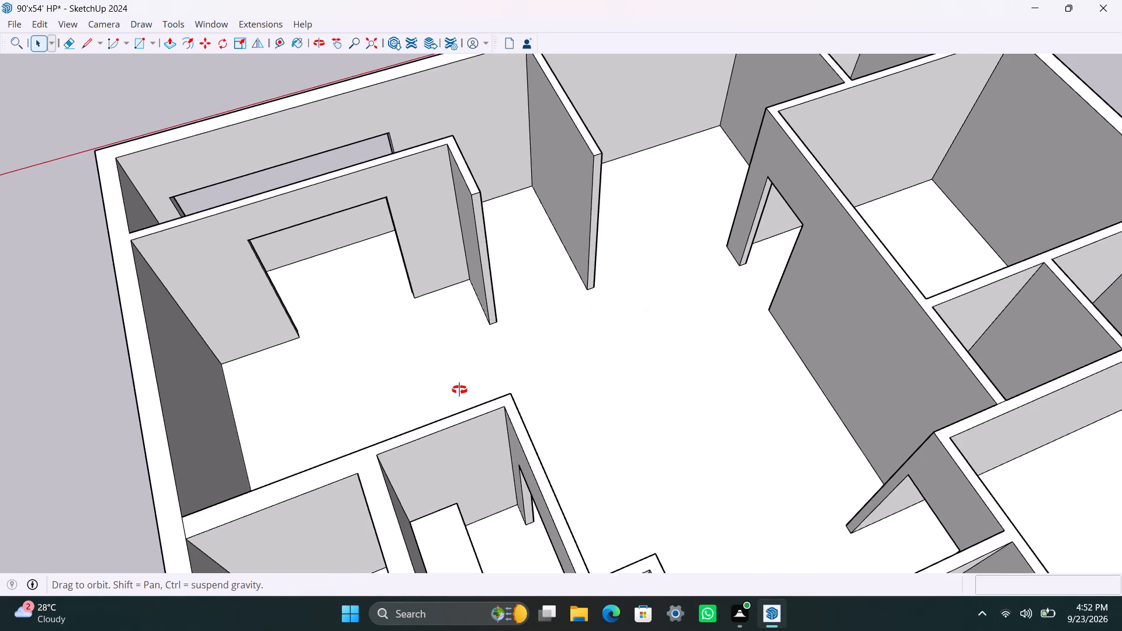
middle_click_drag(459, 390, 908, 258)
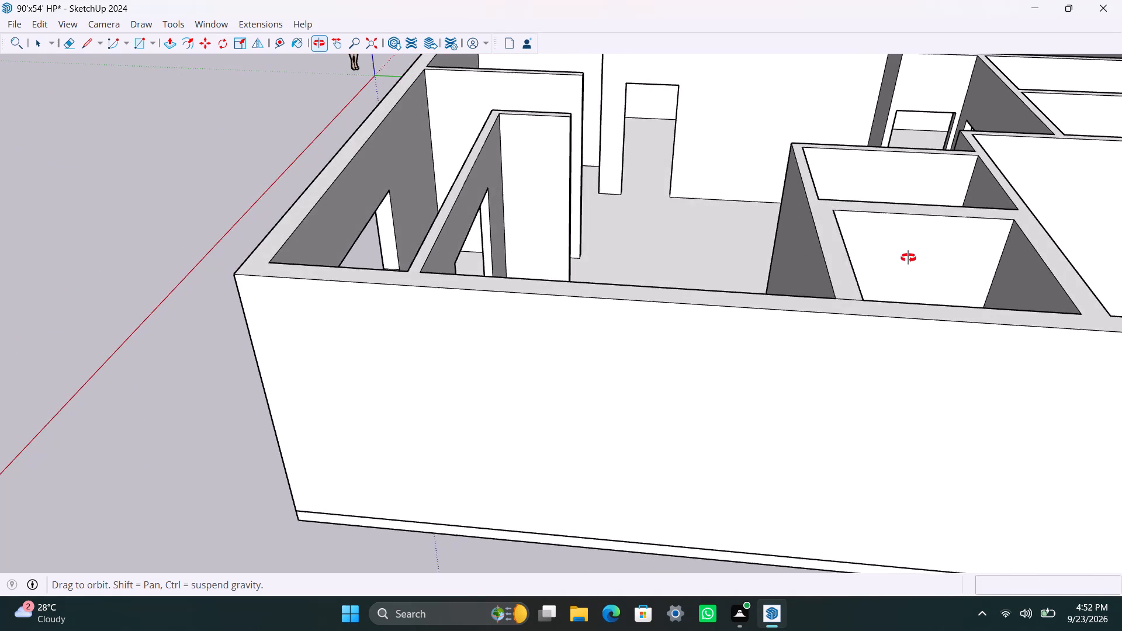
middle_click_drag(908, 258, 909, 256)
Place a vertical guide on the outer wall running along the green axis, about 5'5" from its vertical corner edge nearest the wide window.
scroll(543, 389, "down", 4)
middle_click_drag(484, 412, 502, 386)
key("t")
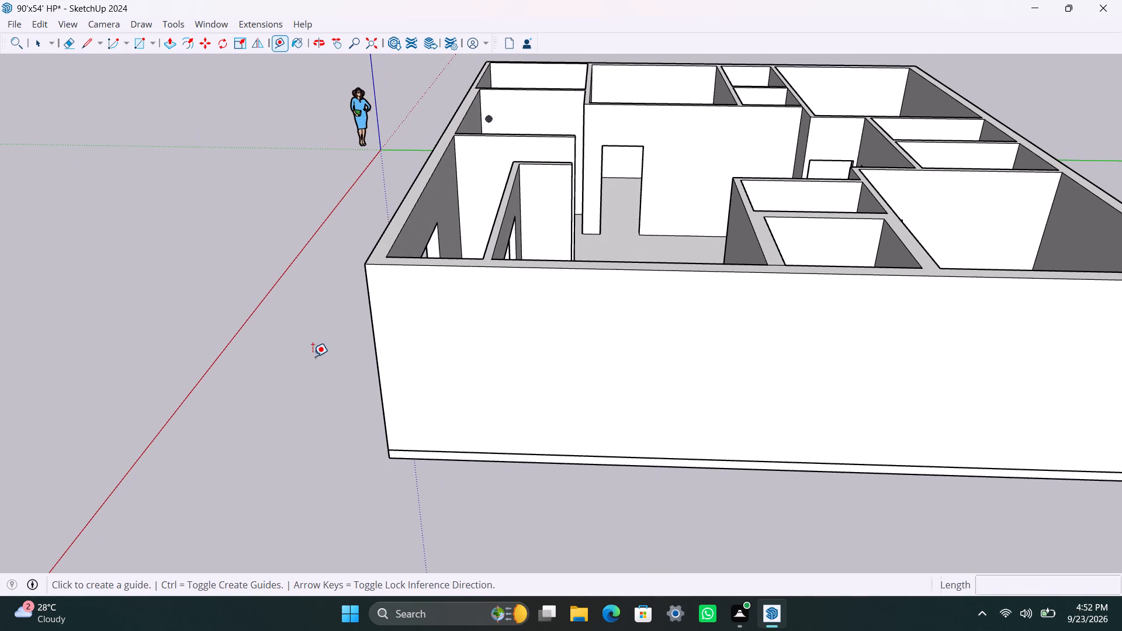
left_click(375, 328)
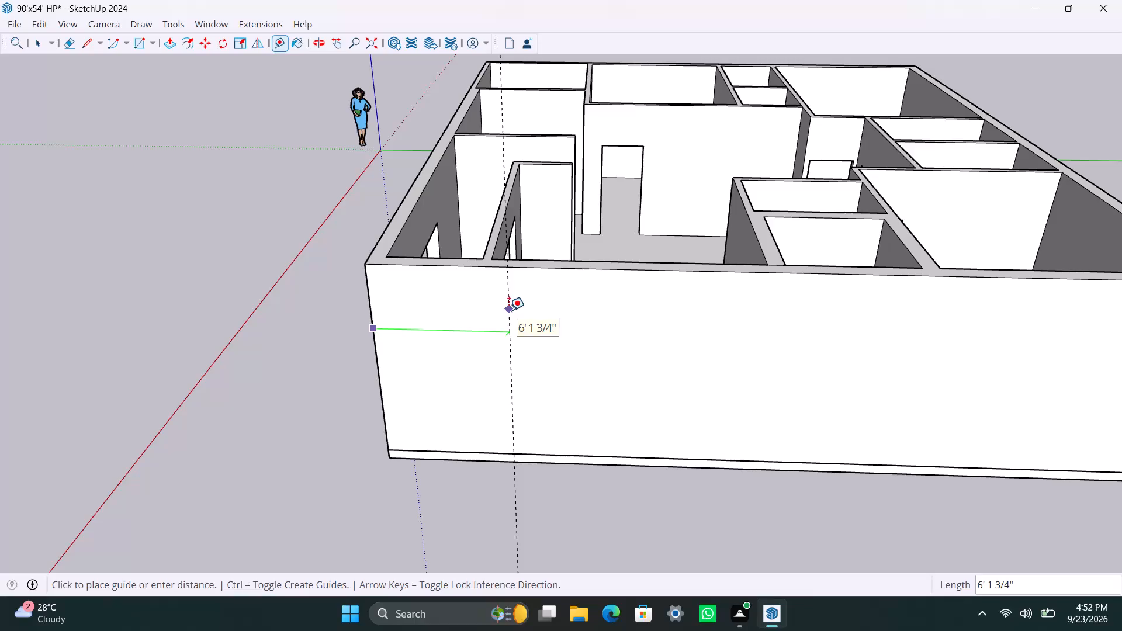
left_click(493, 306)
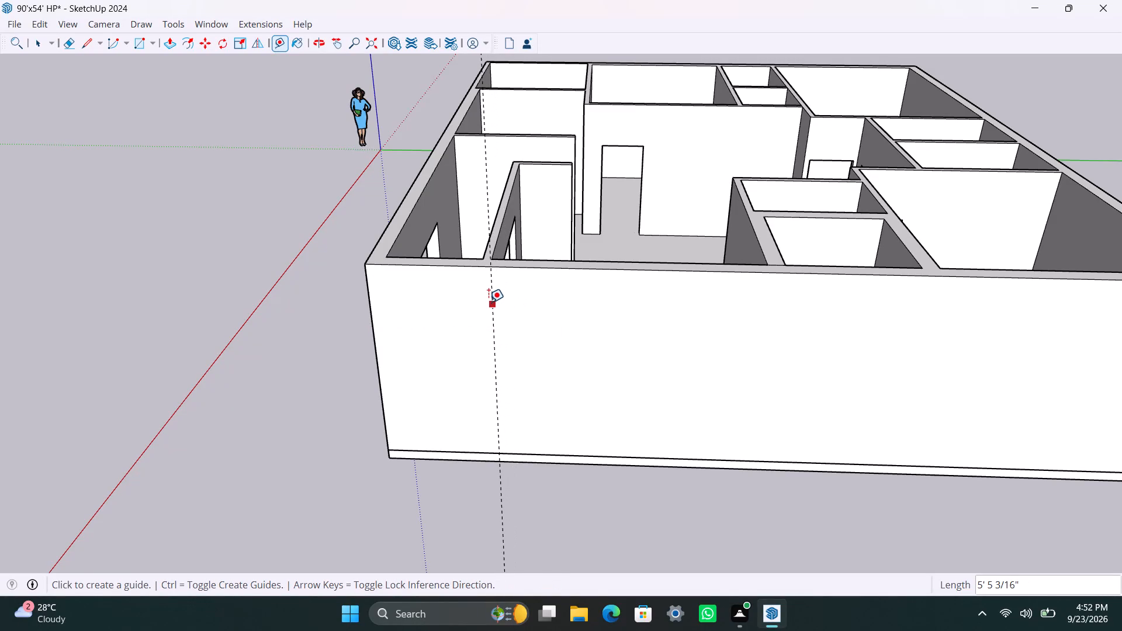
left_click(488, 301)
key("space")
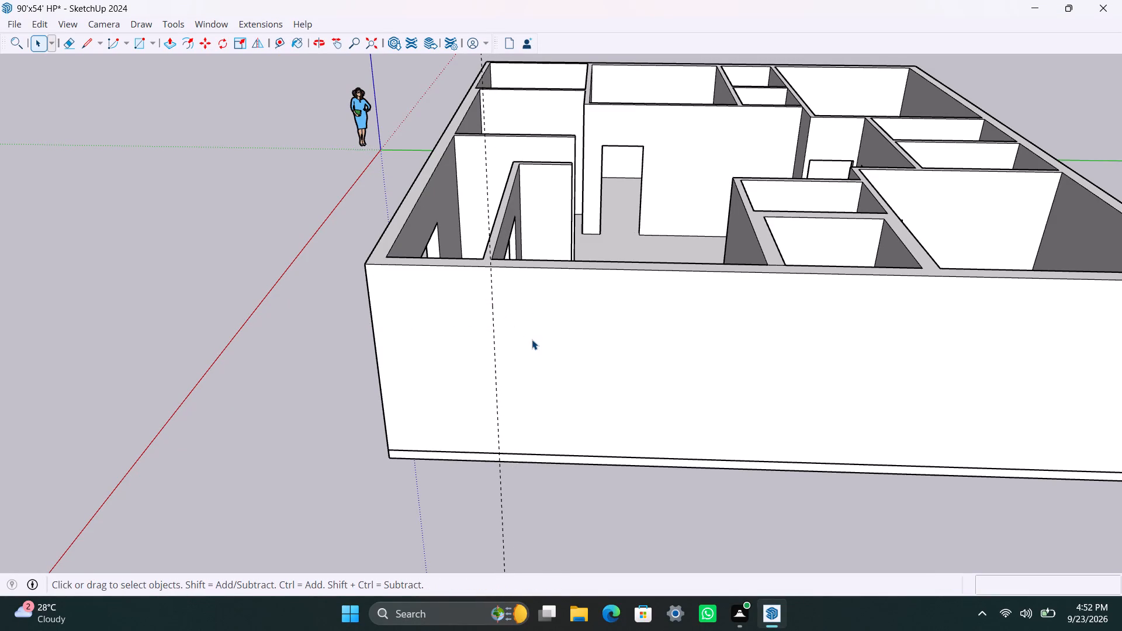
Add a vertical guide 1' further along the wall from the first one, and another 5' beyond that.
type("T")
left_click(491, 349)
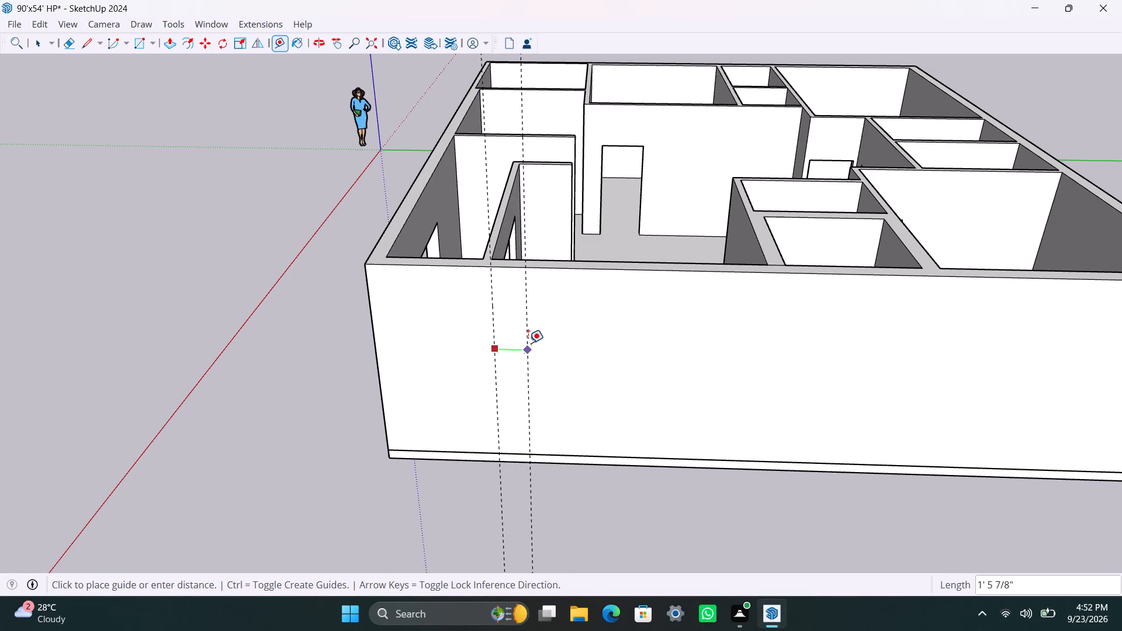
type("1'")
key("Return")
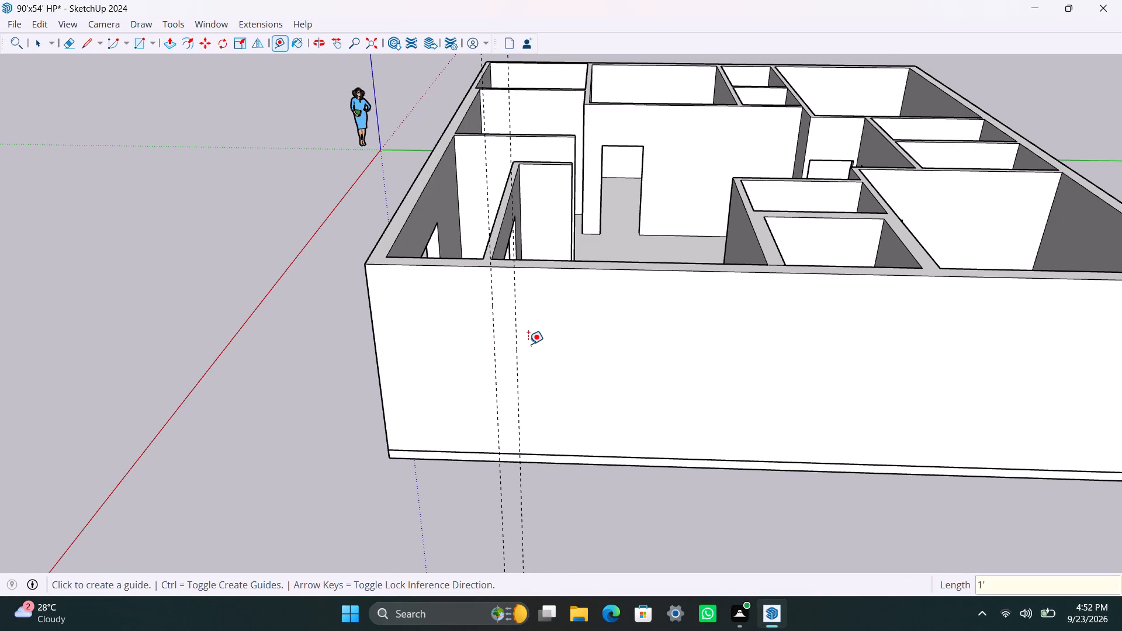
left_click(515, 329)
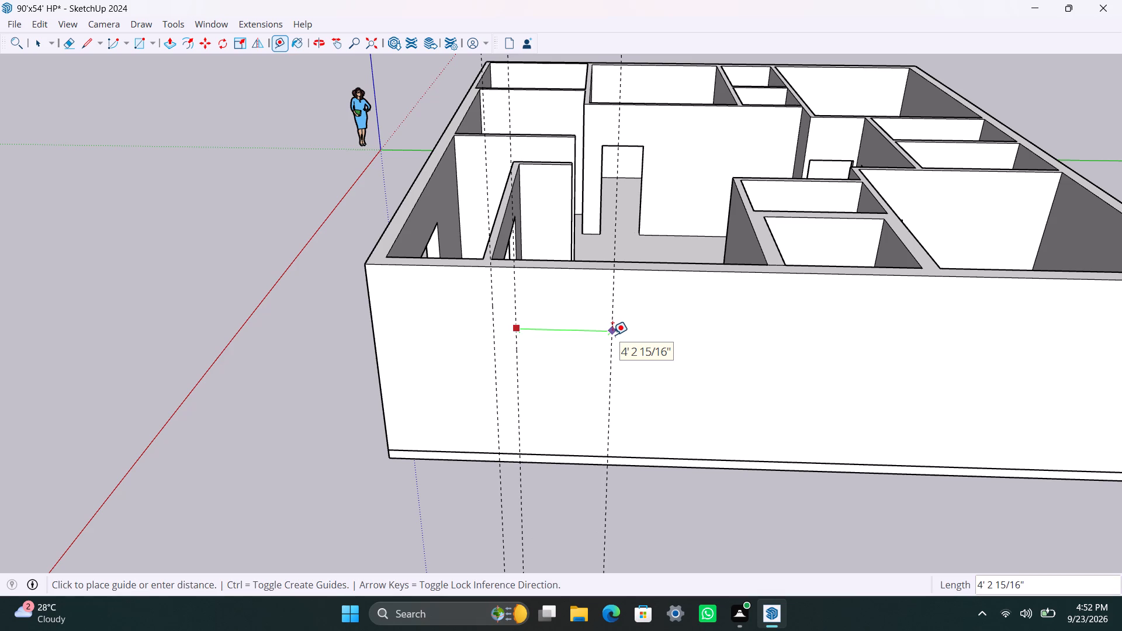
type("5'")
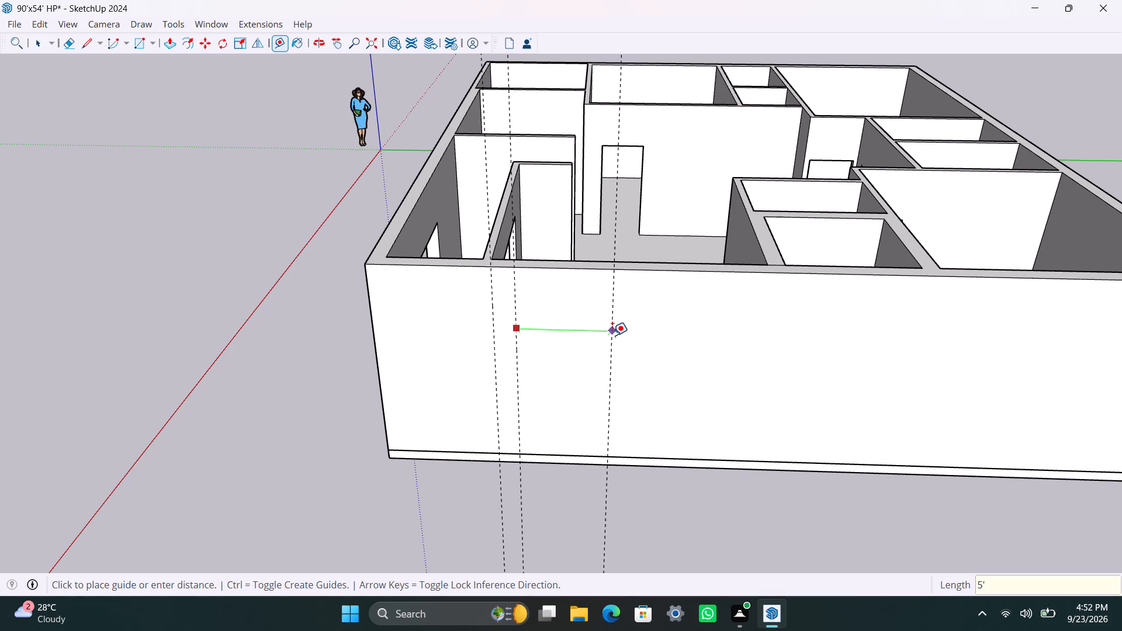
key("Return")
Place a horizontal guide 3' below the top edge of the same outer wall.
key("t")
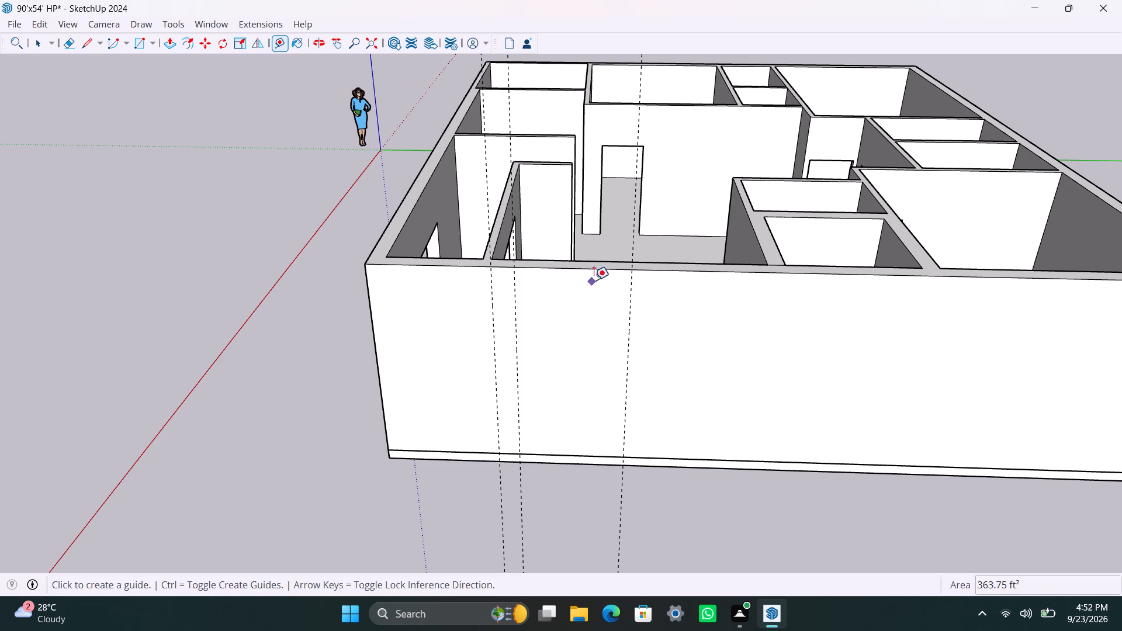
left_click(601, 272)
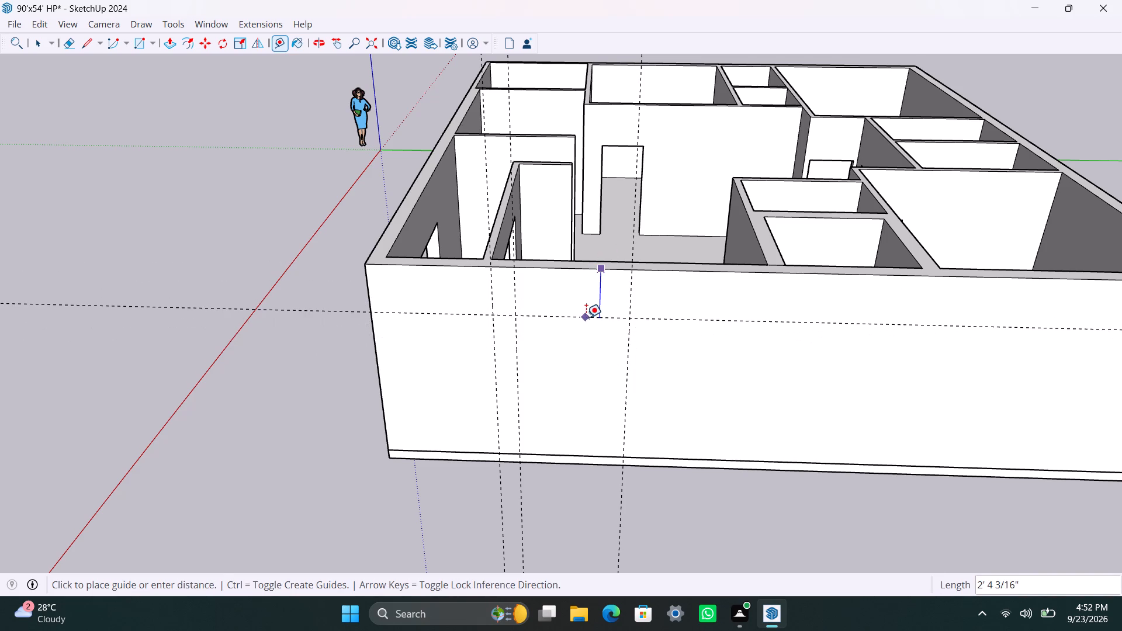
type("3'")
key("Return")
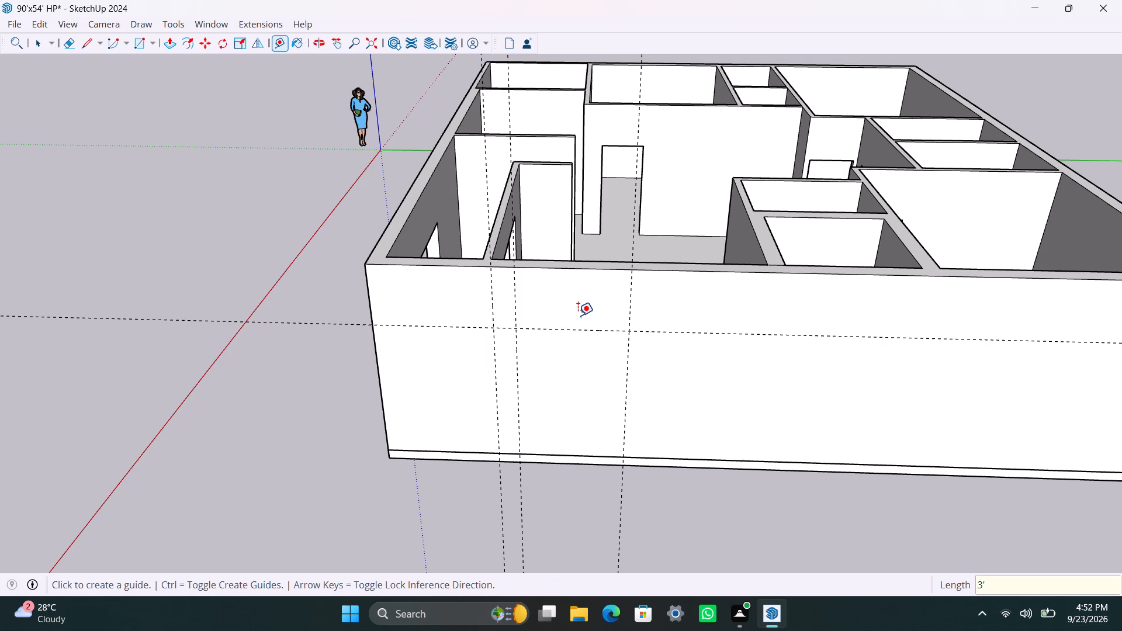
key("space")
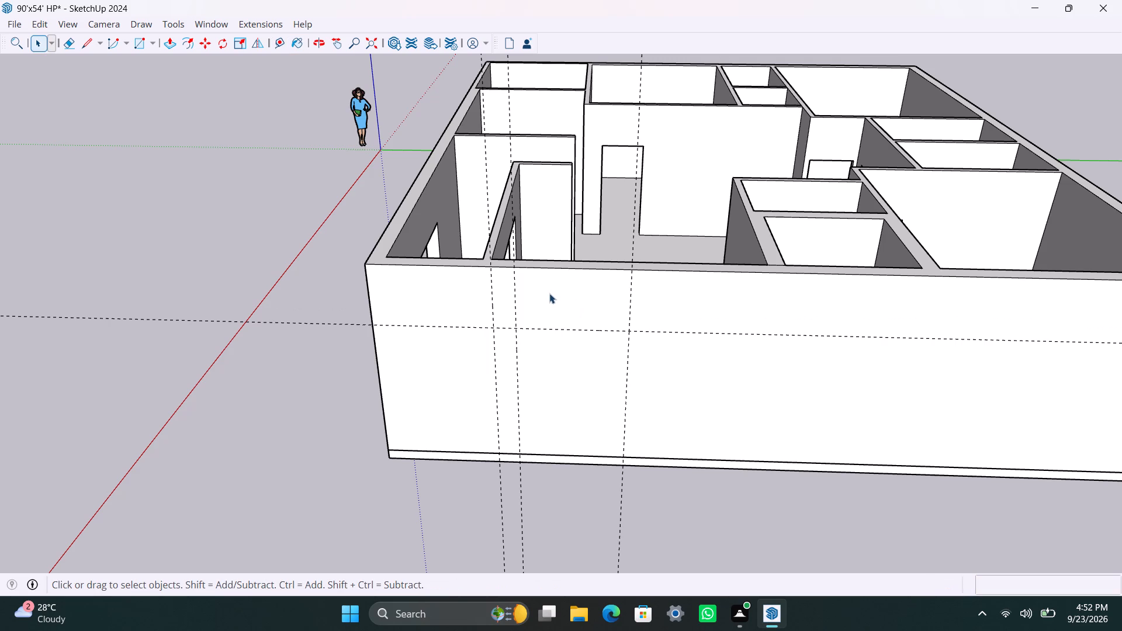
key("t")
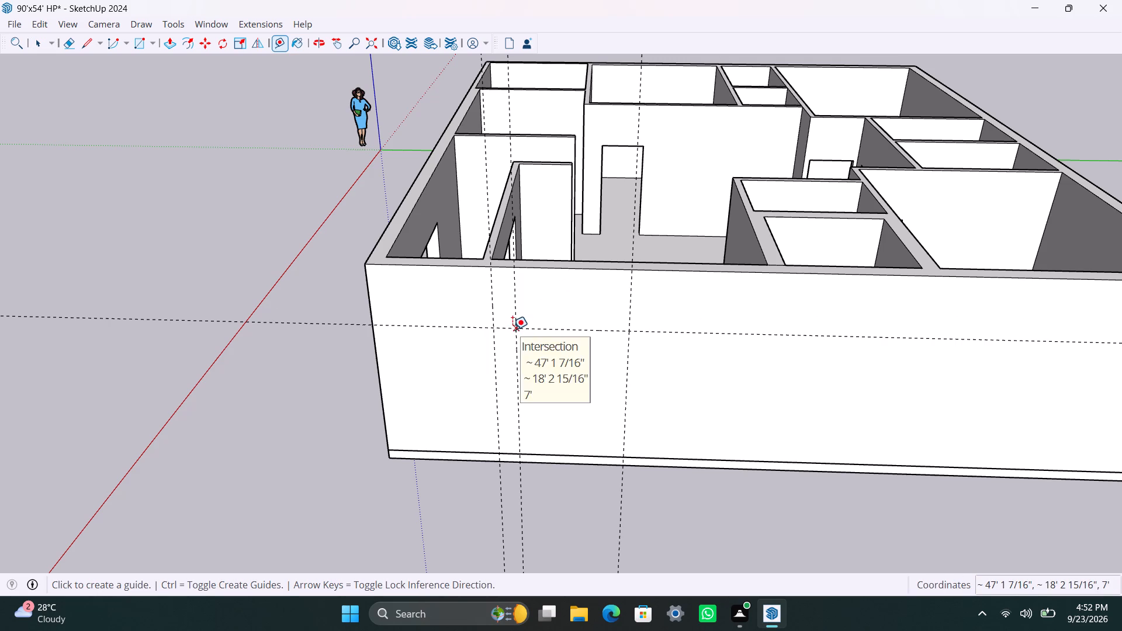
key("space")
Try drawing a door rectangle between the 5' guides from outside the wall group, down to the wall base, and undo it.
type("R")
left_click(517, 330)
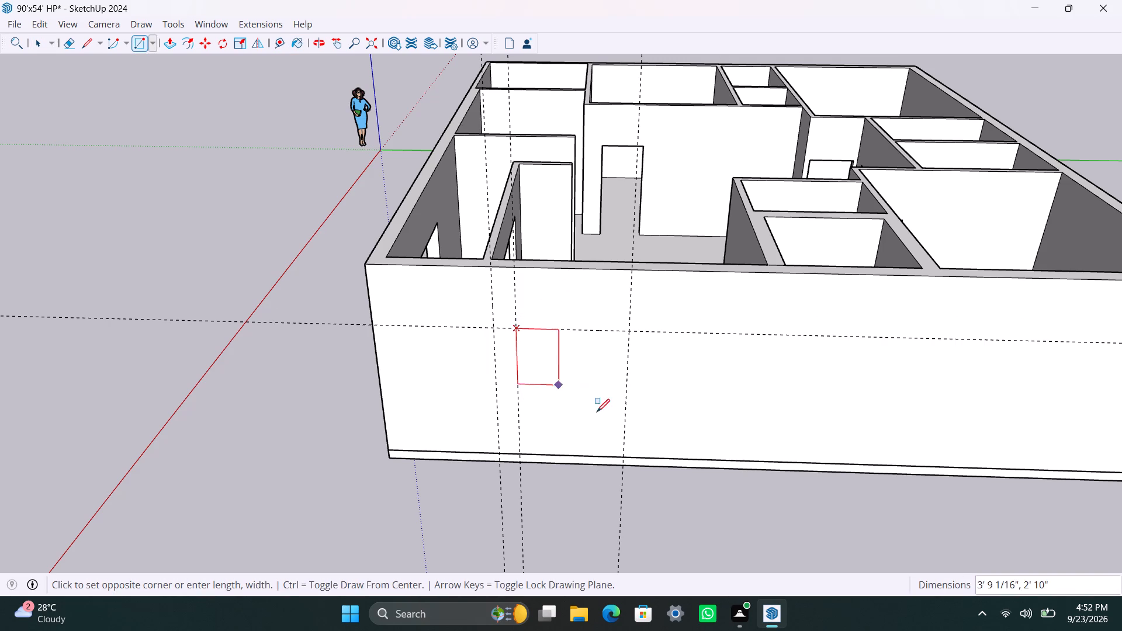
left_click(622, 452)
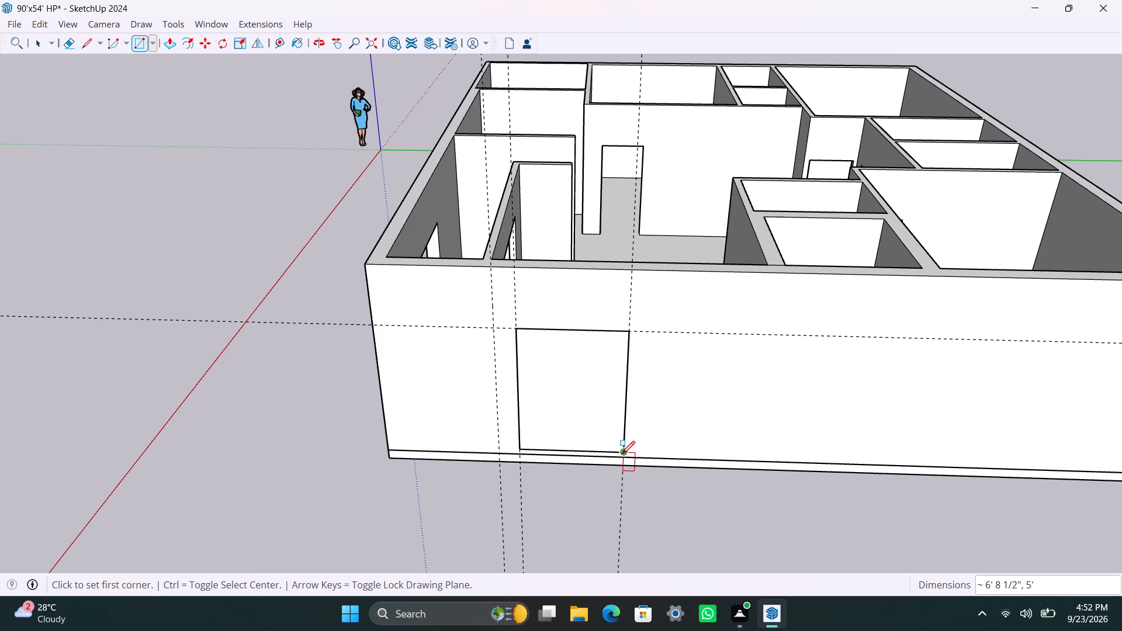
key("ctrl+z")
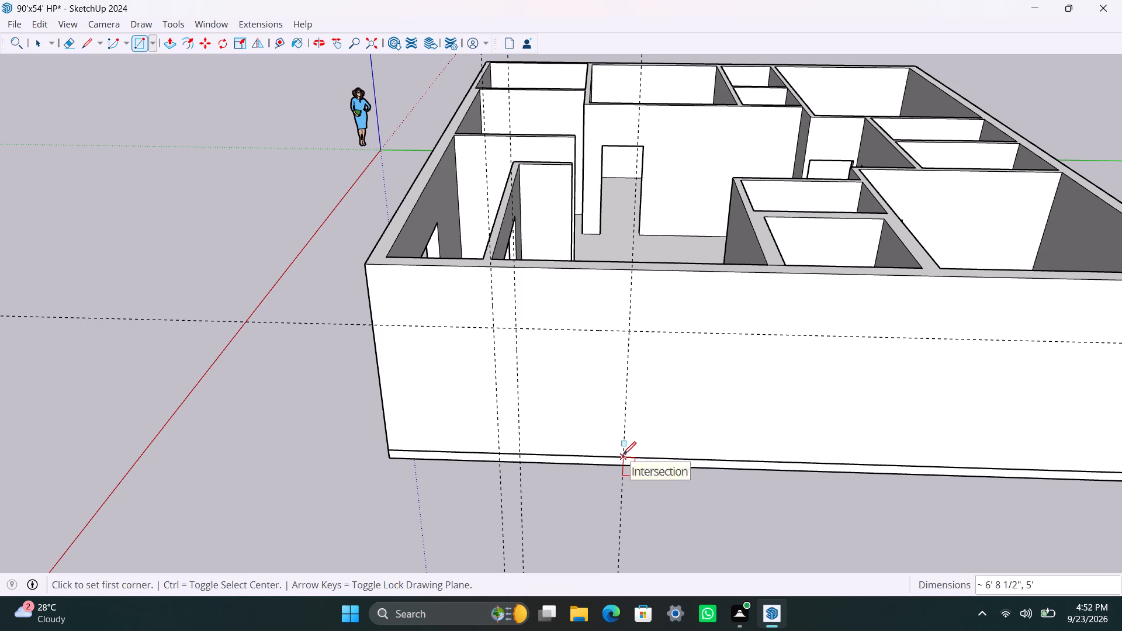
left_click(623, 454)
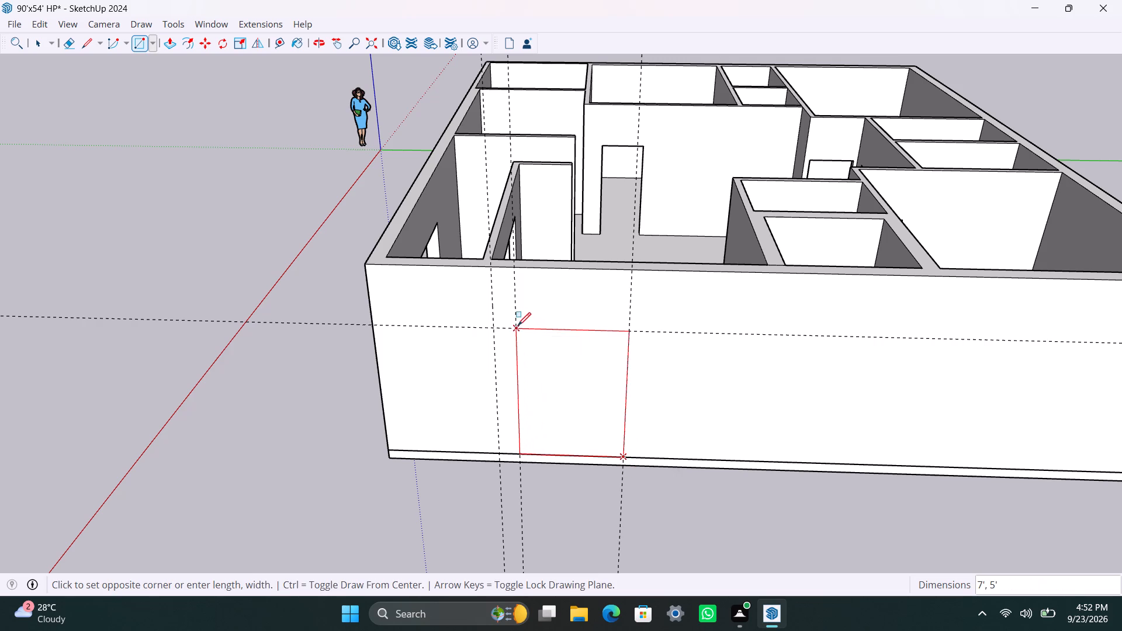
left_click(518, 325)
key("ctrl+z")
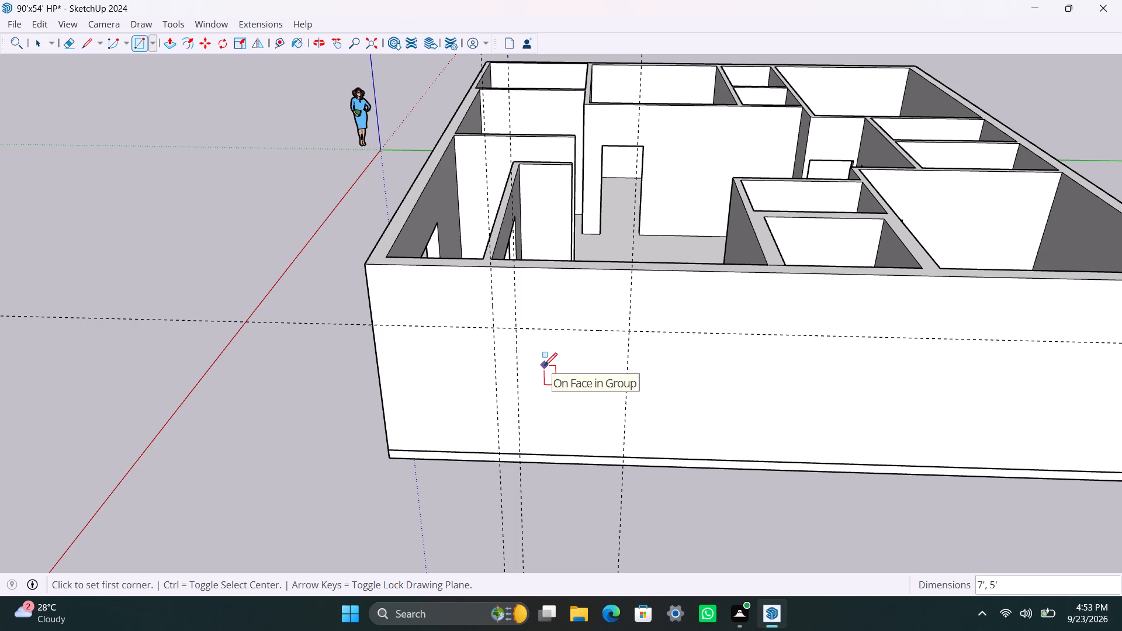
Inside the wall group, draw a 7' high by 5' wide door rectangle between the guides down to the wall base.
key("space")
left_click(587, 372)
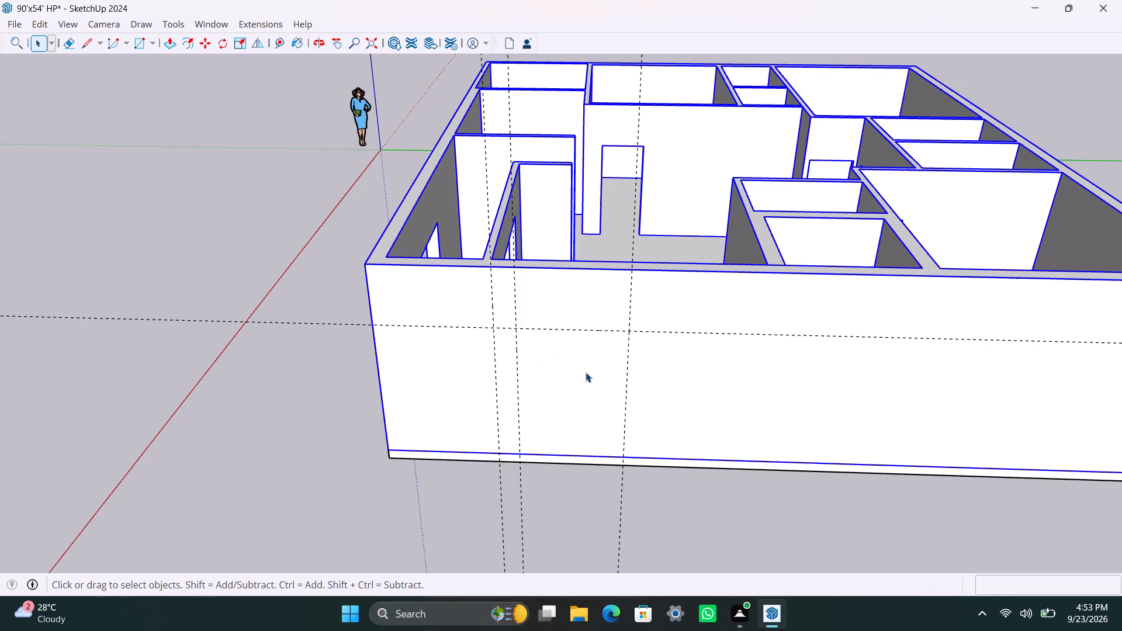
left_click(586, 372)
left_click(586, 372)
scroll(567, 394, "up", 1)
key("r")
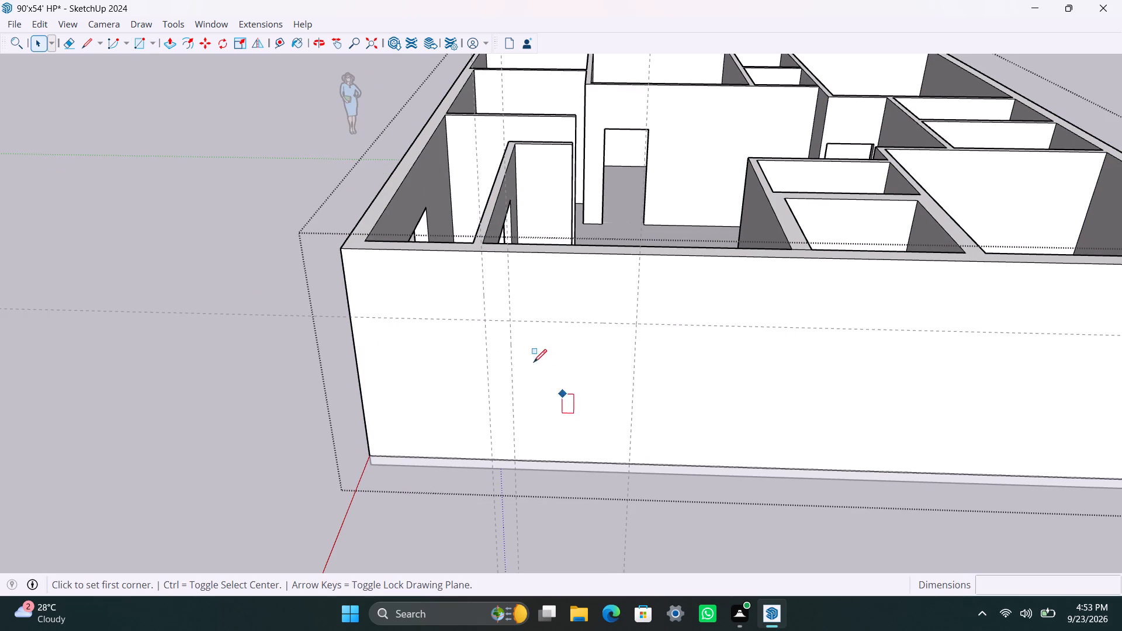
left_click(507, 323)
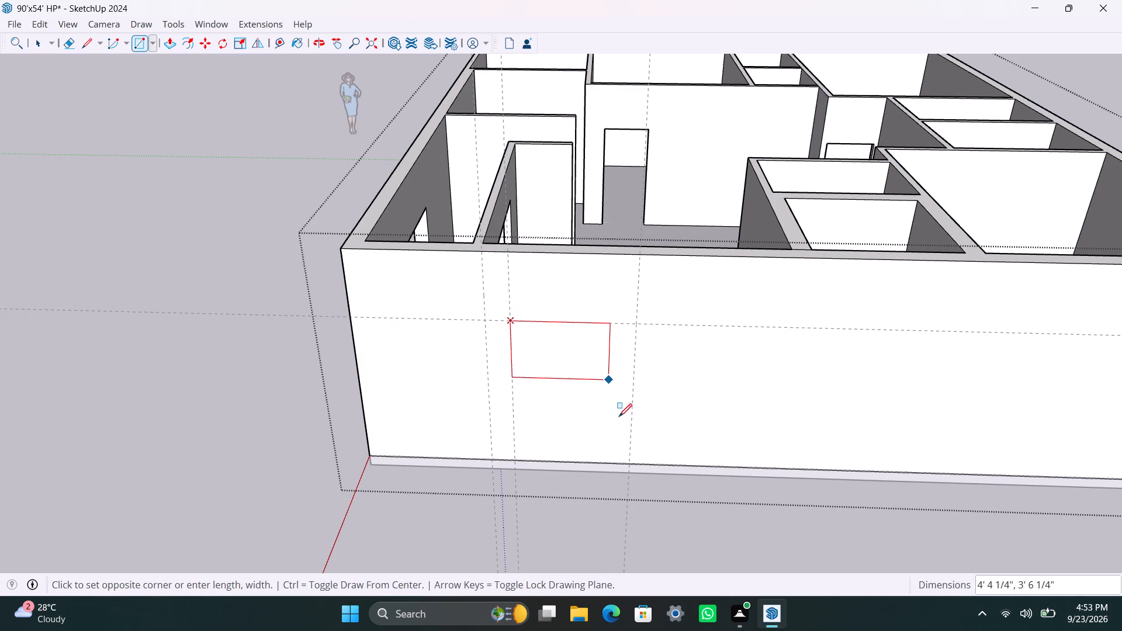
left_click(628, 462)
key("space")
Push/Pull the door rectangle 9" through the outer wall to cut the doorway.
left_click(612, 436)
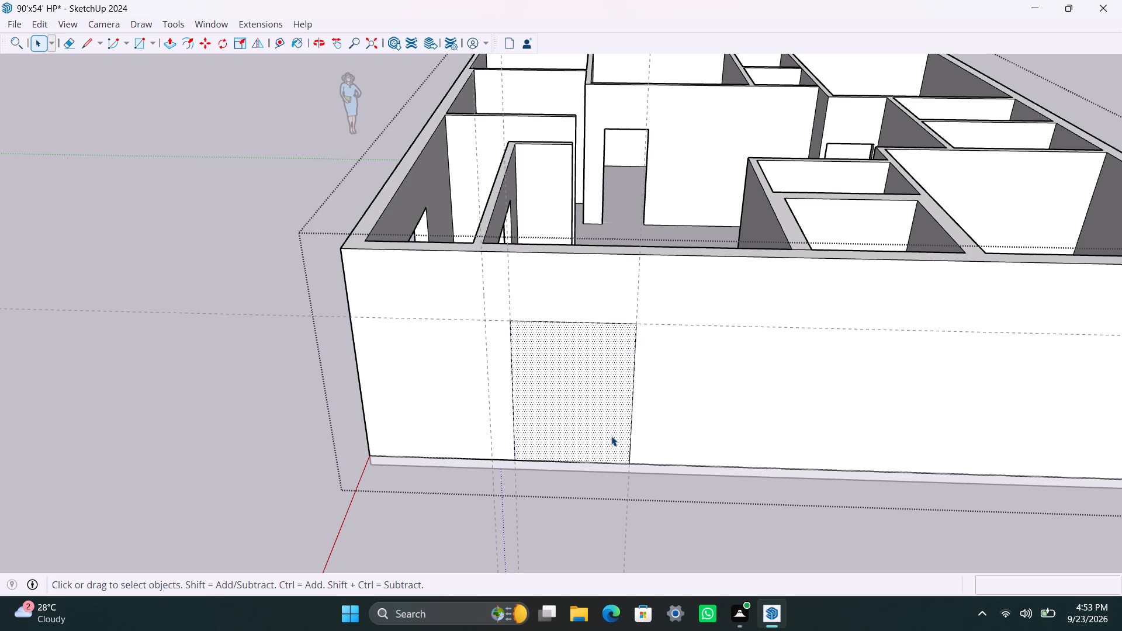
key("p")
left_click(609, 431)
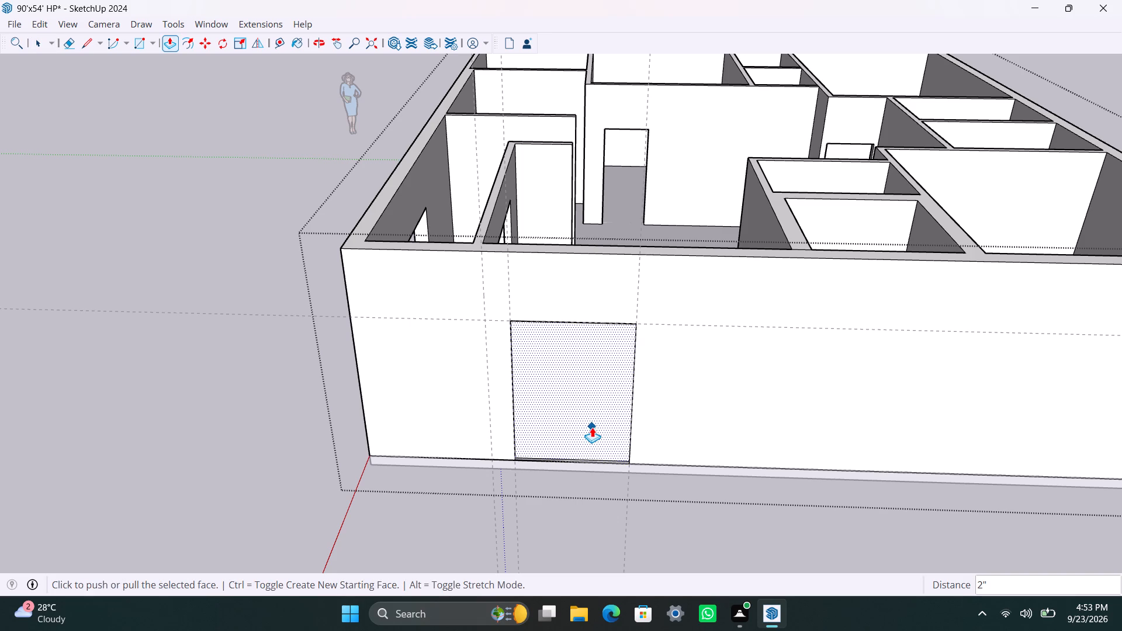
key("ctrl+z")
left_click_drag(591, 426, 601, 390)
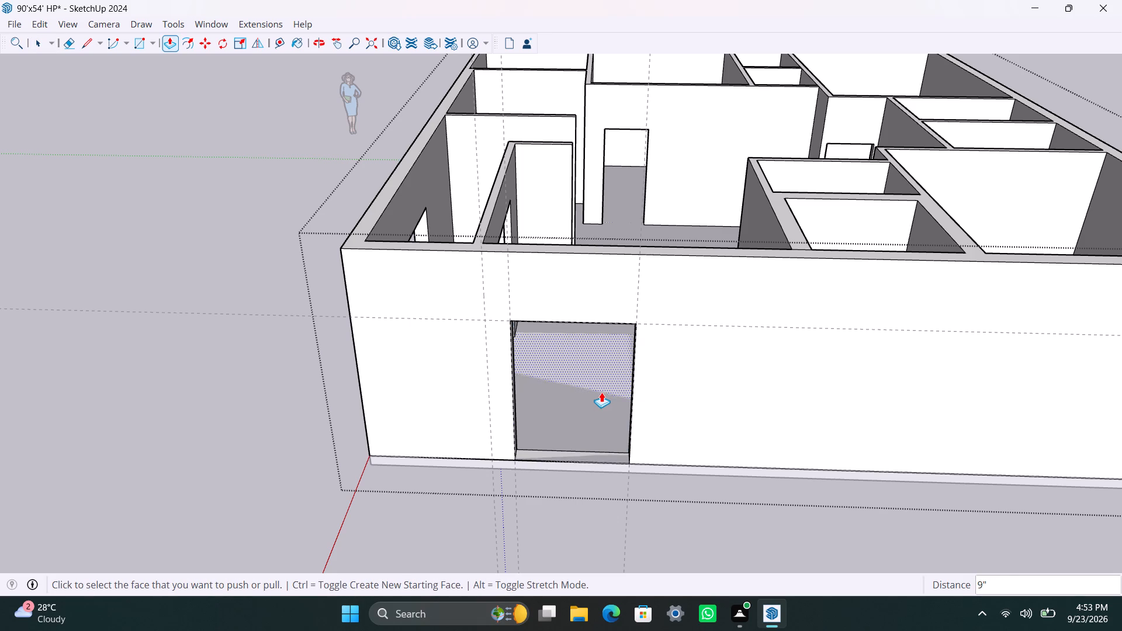
Save the model.
key("ctrl+s")
key("space")
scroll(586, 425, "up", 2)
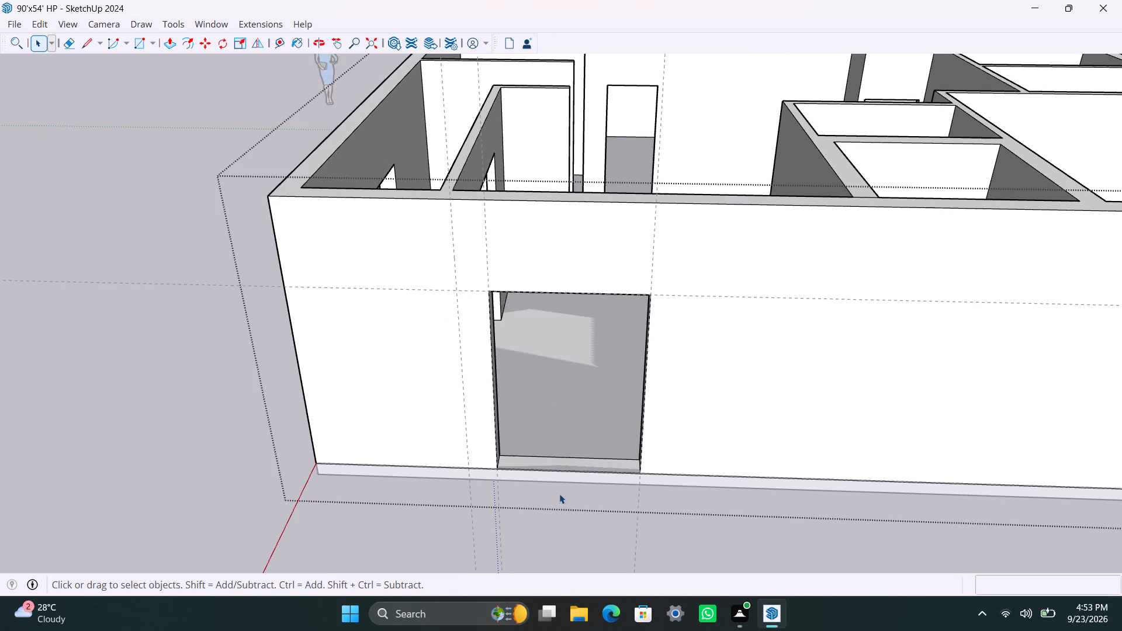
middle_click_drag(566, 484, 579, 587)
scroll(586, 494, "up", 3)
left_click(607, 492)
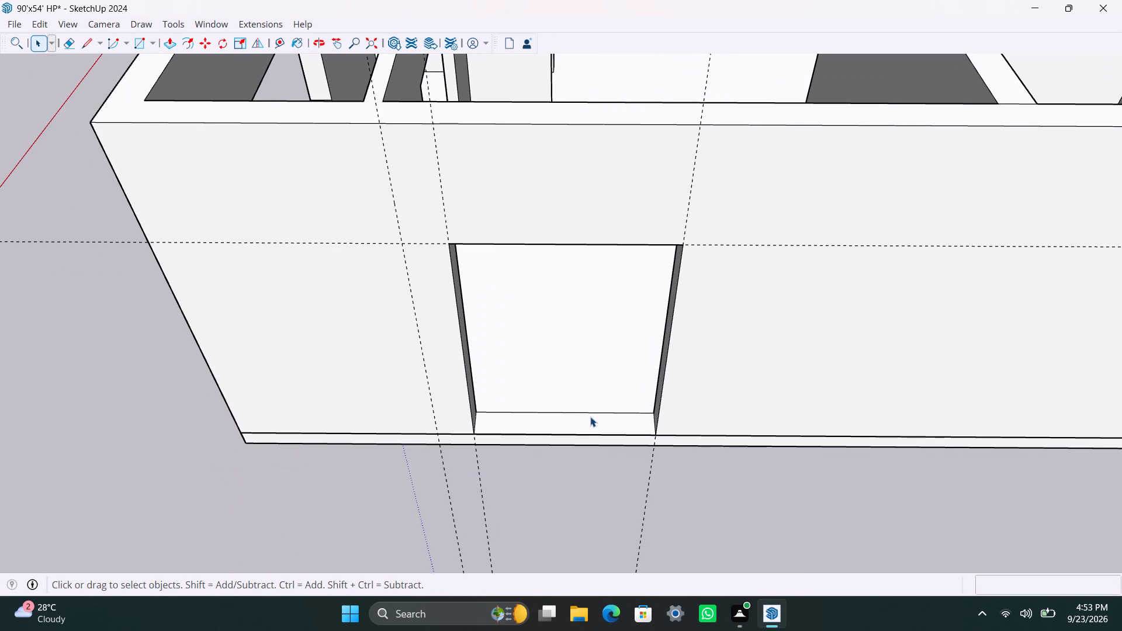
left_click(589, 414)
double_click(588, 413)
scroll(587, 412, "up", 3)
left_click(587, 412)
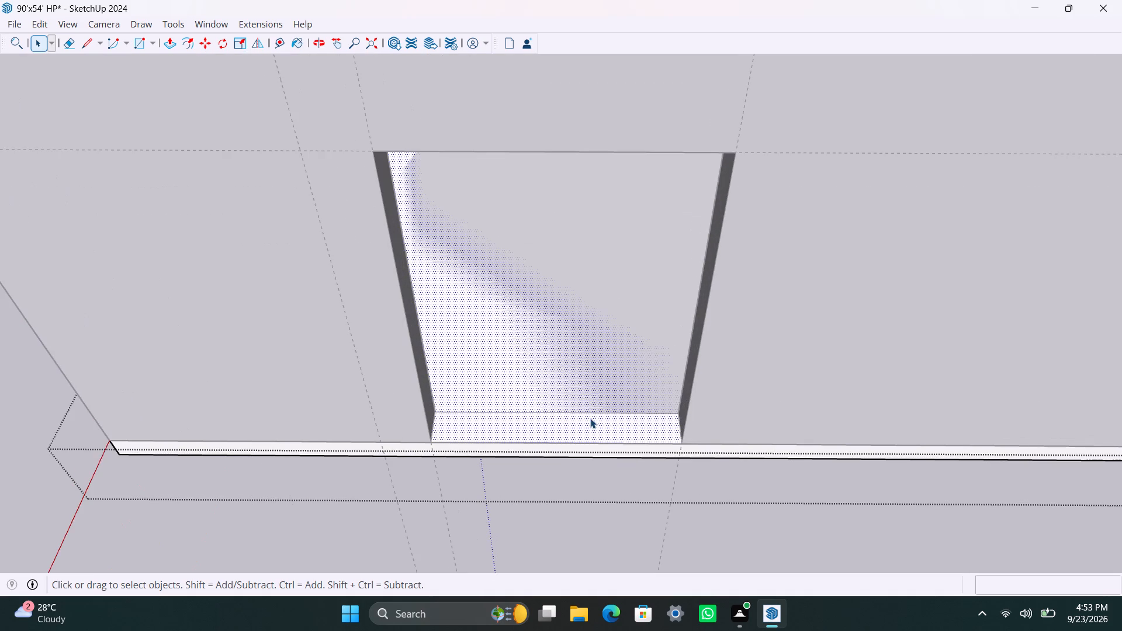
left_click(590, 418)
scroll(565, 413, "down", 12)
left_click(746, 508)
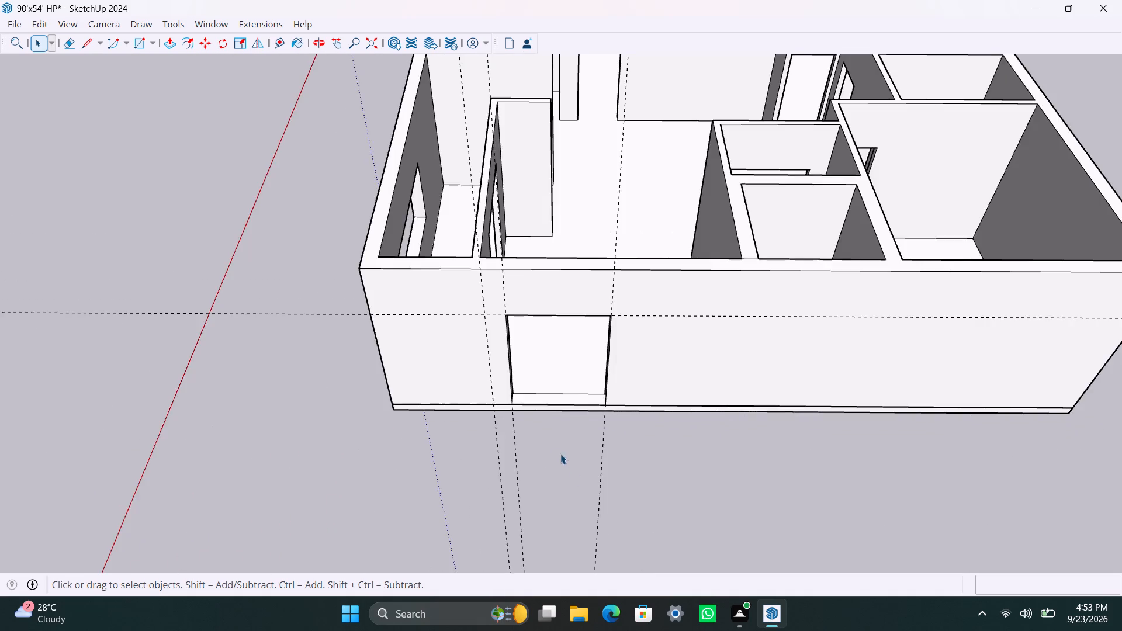
Examine the new 5' doorway in the outer wall and its threshold from outside and from above.
scroll(555, 450, "down", 9)
scroll(581, 407, "down", 5)
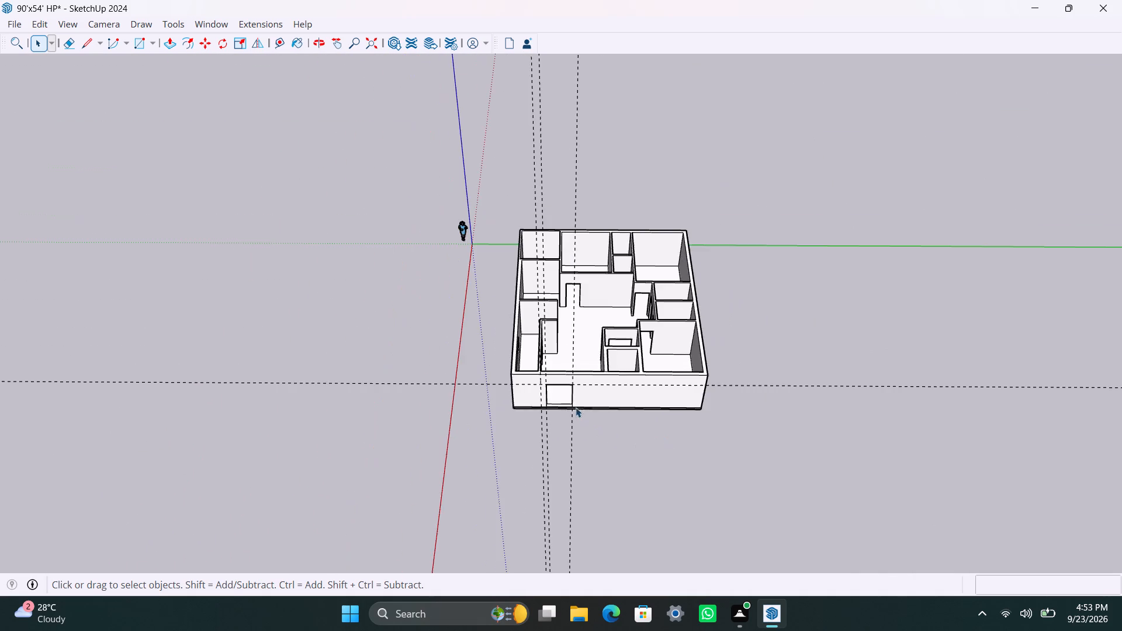
middle_click_drag(572, 408, 587, 285)
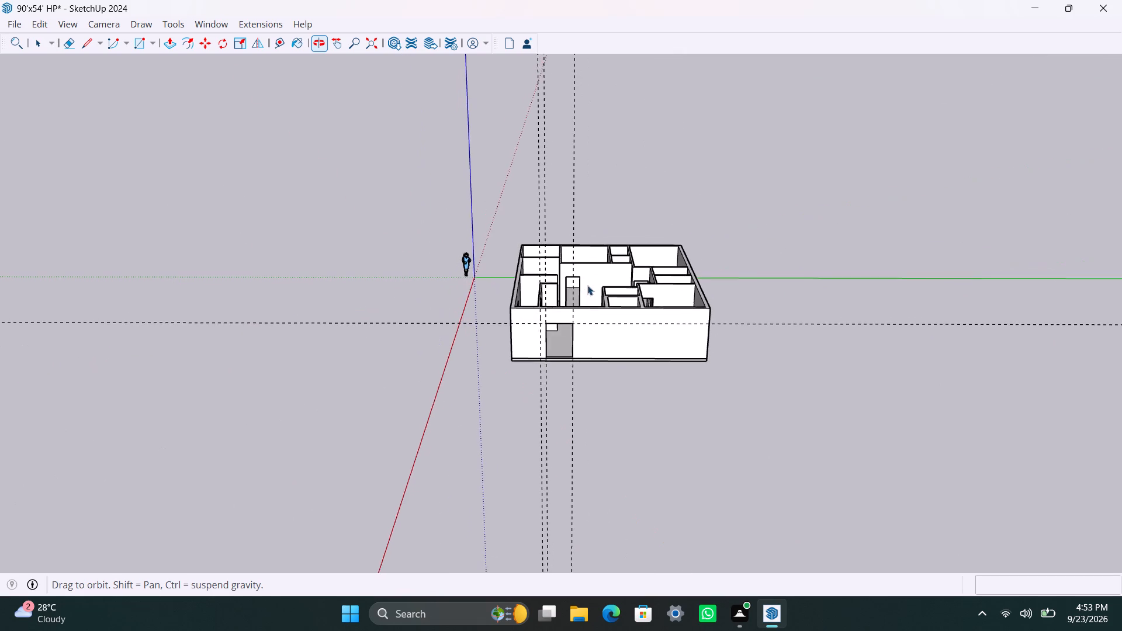
middle_click_drag(587, 285, 589, 285)
scroll(584, 310, "up", 6)
middle_click_drag(563, 342, 476, 480)
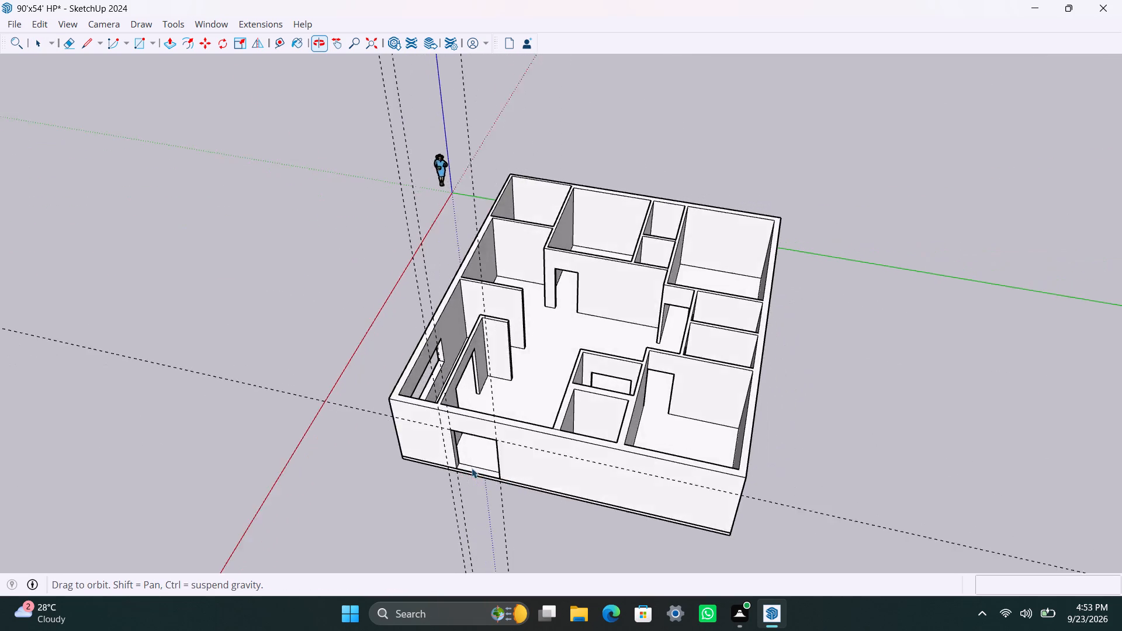
scroll(543, 247, "down", 6)
middle_click_drag(536, 279, 447, 563)
scroll(510, 441, "up", 9)
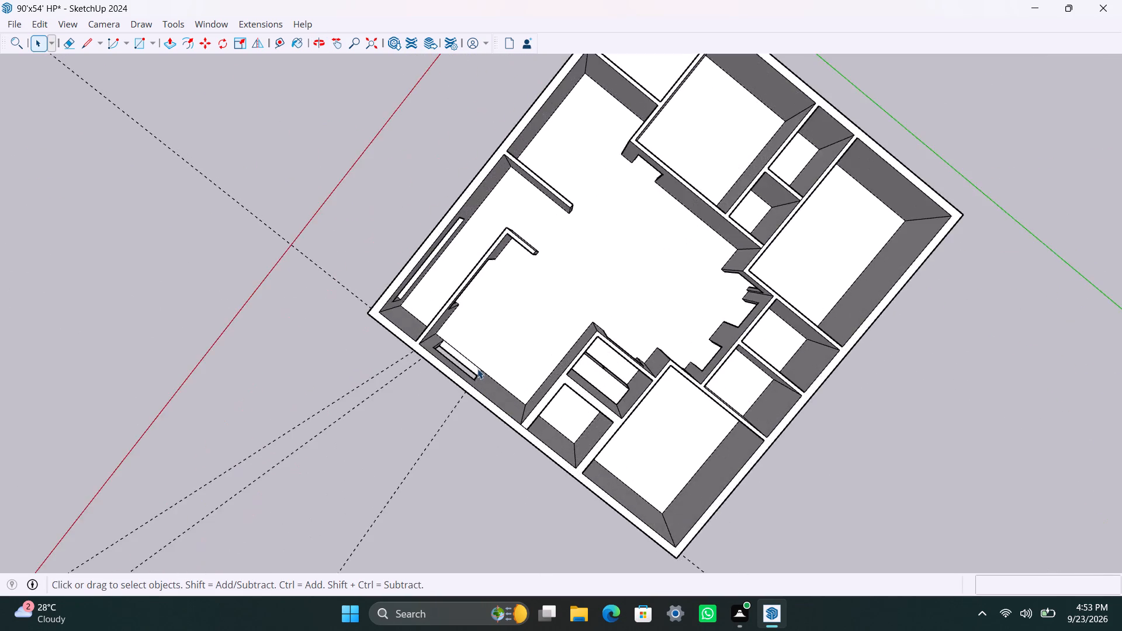
scroll(477, 369, "up", 3)
middle_click_drag(476, 365, 947, 0)
scroll(787, 173, "down", 5)
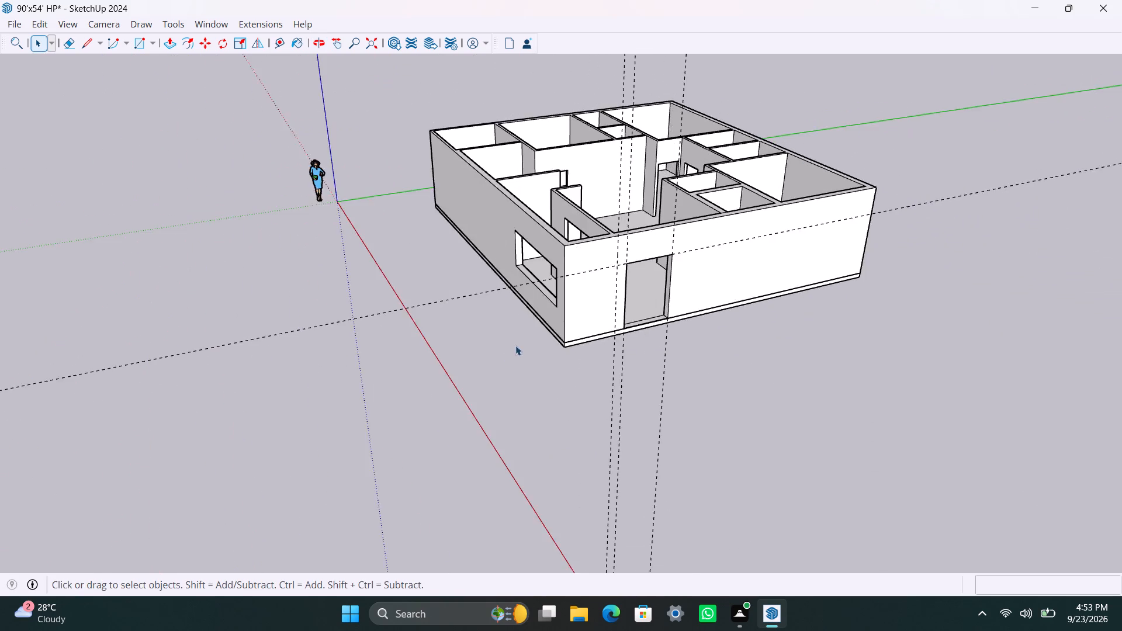
scroll(516, 345, "up", 4)
scroll(670, 291, "up", 4)
middle_click_drag(680, 300, 545, 326)
scroll(589, 375, "up", 3)
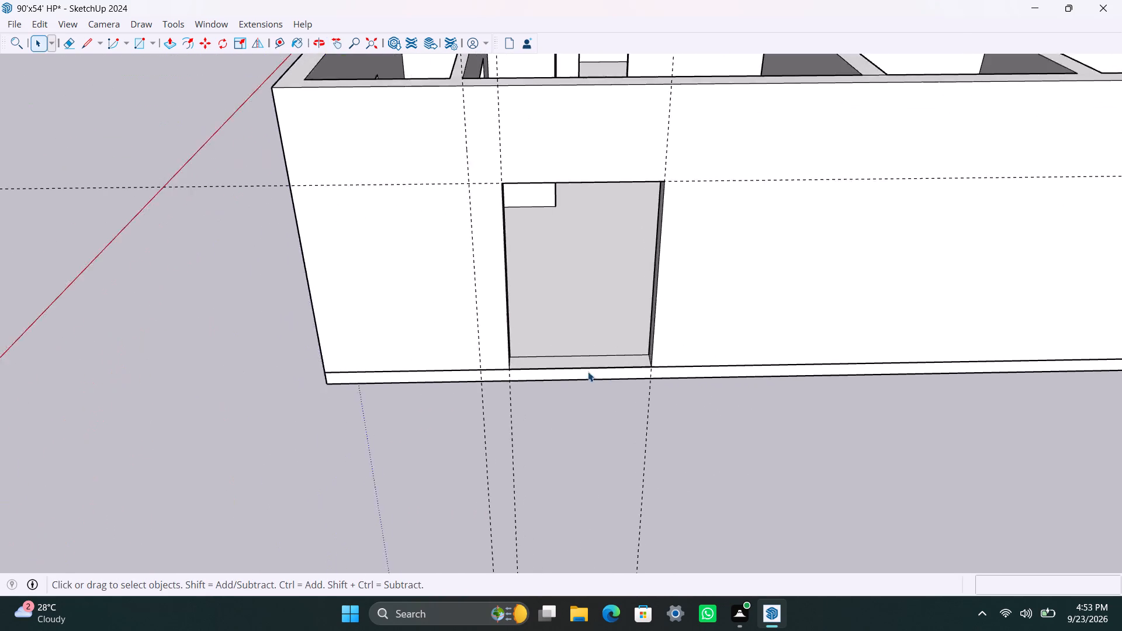
middle_click_drag(578, 365, 496, 461)
scroll(607, 373, "up", 5)
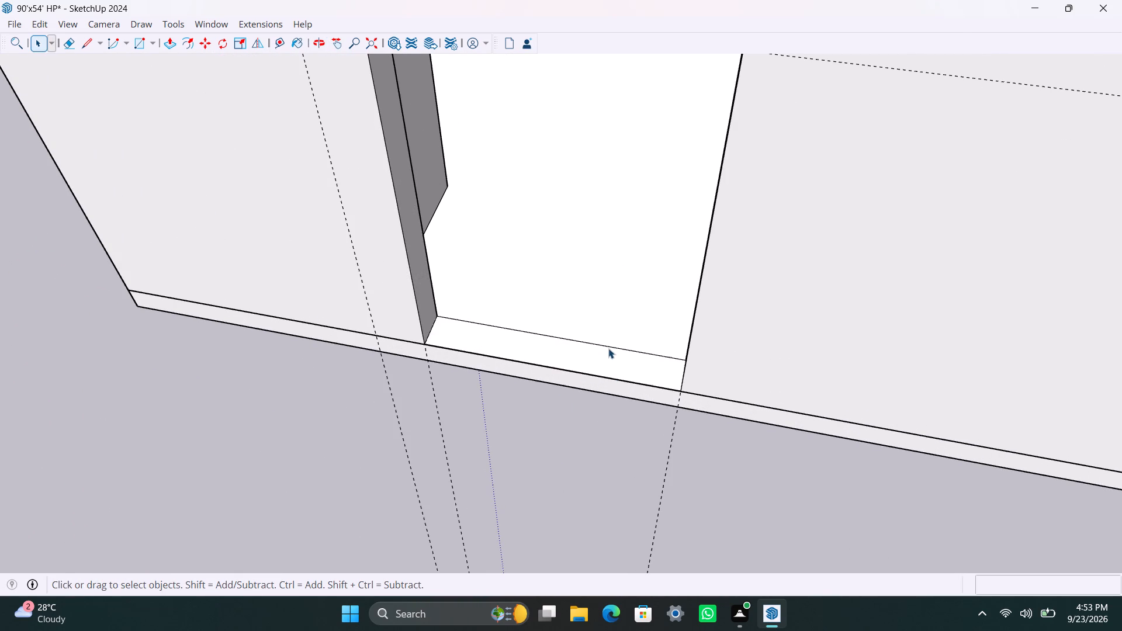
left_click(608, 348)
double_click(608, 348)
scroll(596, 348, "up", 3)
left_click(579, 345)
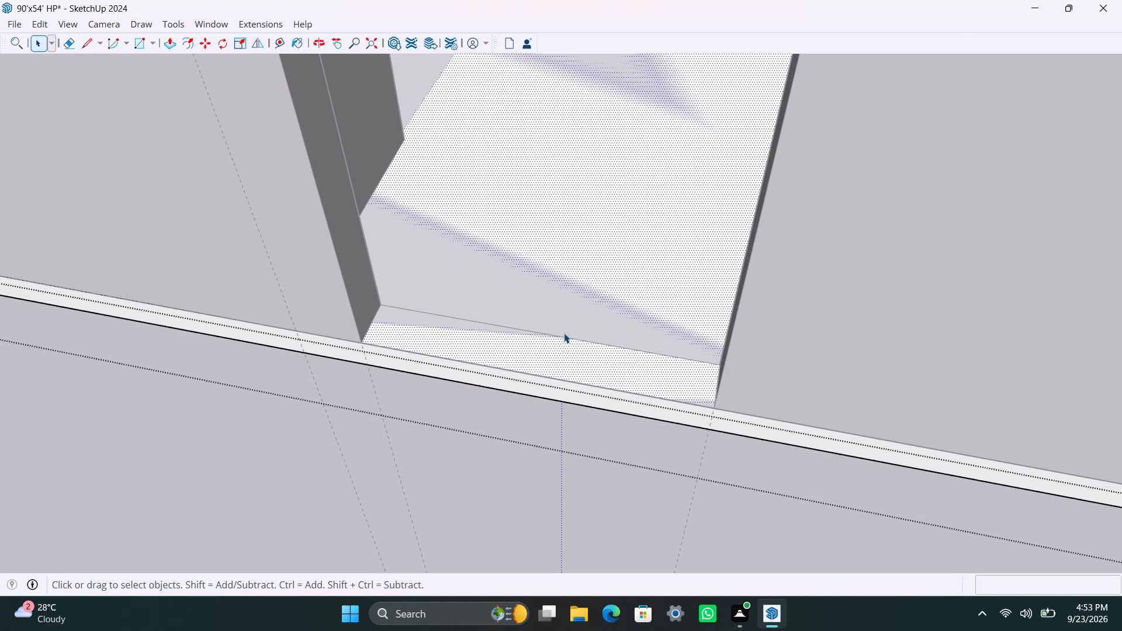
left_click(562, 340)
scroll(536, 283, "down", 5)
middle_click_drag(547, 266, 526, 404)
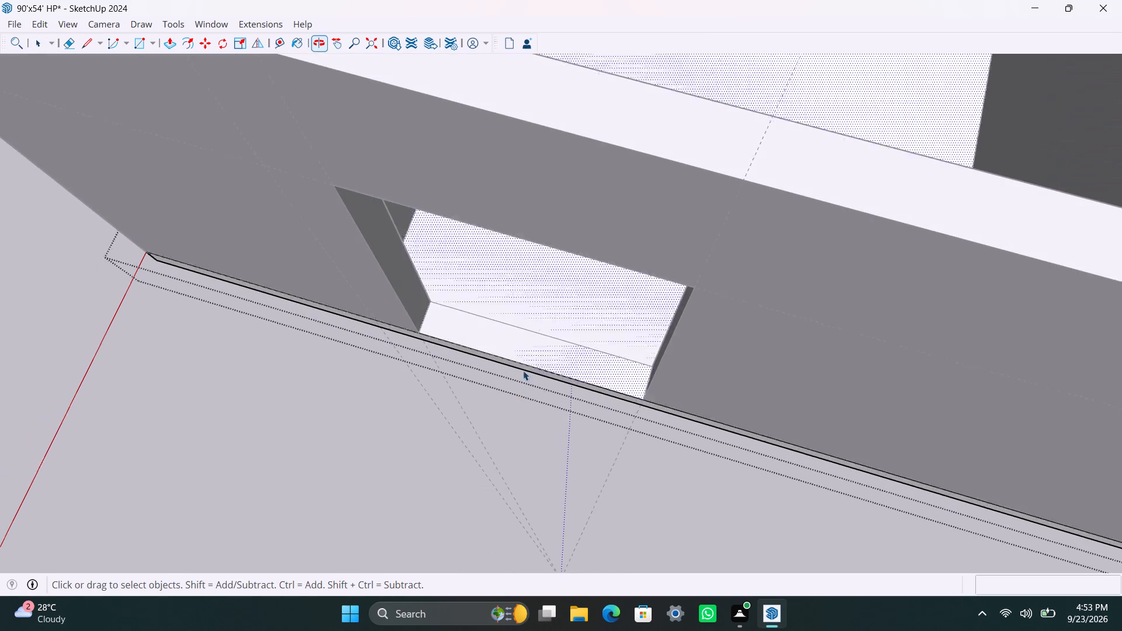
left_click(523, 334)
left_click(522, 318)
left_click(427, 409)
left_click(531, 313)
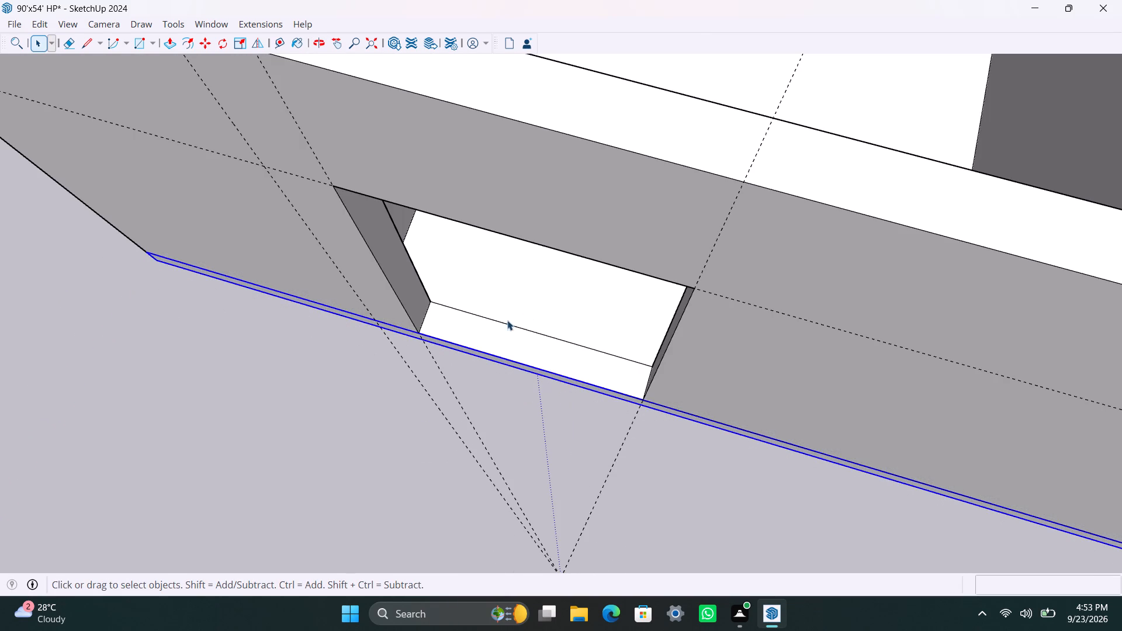
Inside the wall group, delete the leftover threshold face at the bottom of the 5' doorway and close the group.
triple_click(499, 323)
triple_click(499, 320)
left_click(498, 320)
left_click(496, 329)
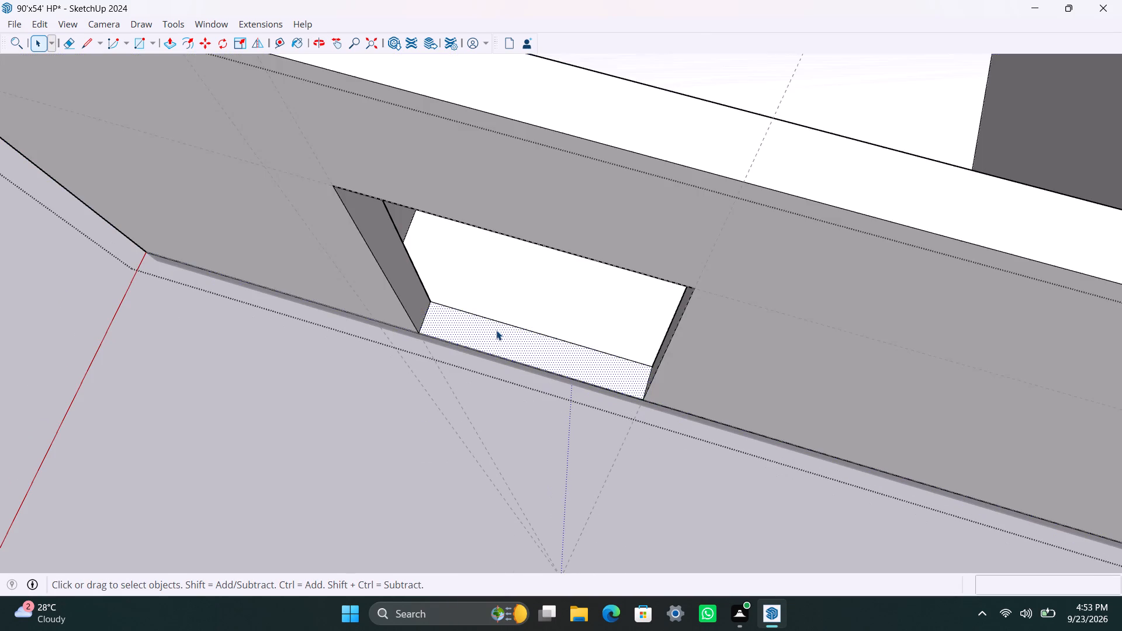
left_click(496, 330)
left_click(532, 324)
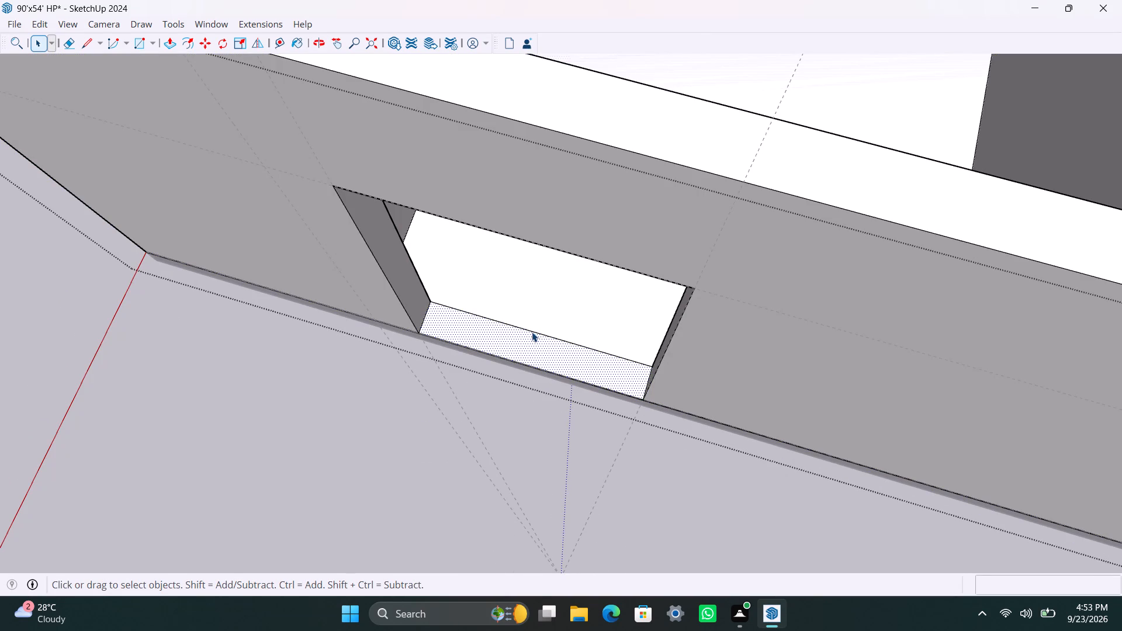
left_click(532, 332)
key("Delete")
scroll(522, 358, "down", 6)
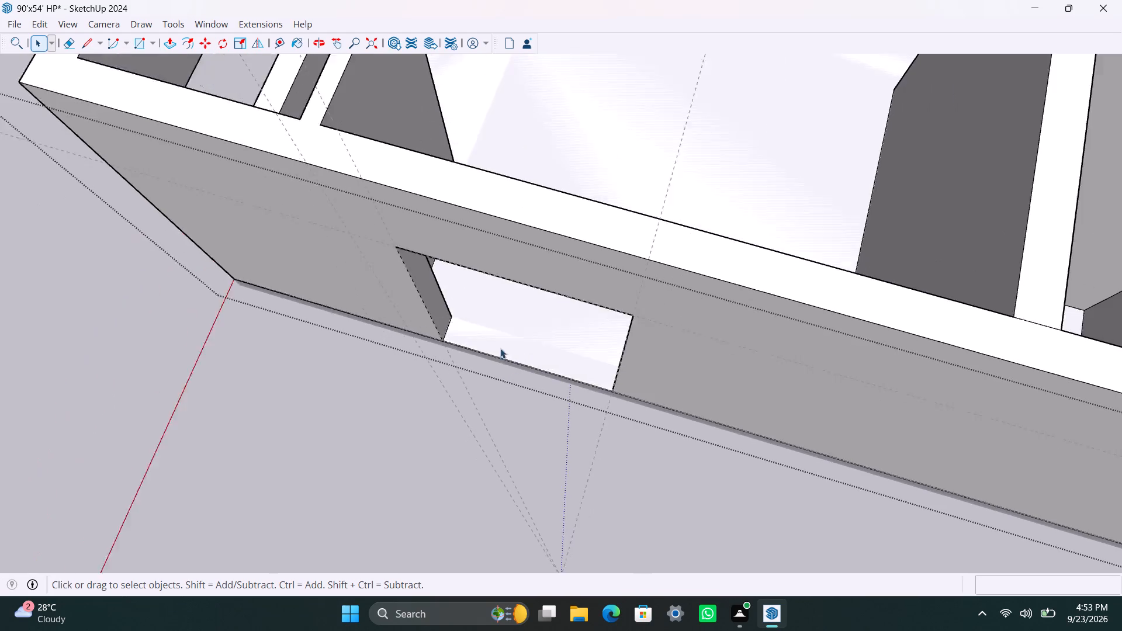
scroll(500, 348, "down", 12)
left_click(439, 429)
Examine the cleared doorway and the overall house model from several sides.
scroll(393, 422, "up", 8)
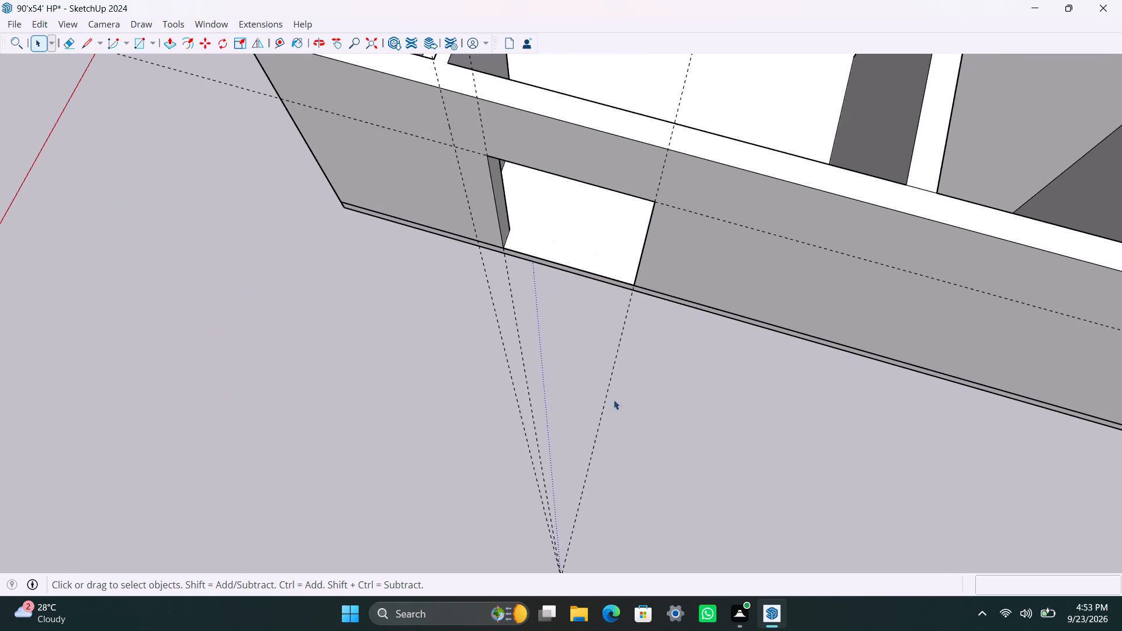
scroll(591, 380, "down", 5)
scroll(571, 432, "up", 4)
scroll(664, 383, "down", 7)
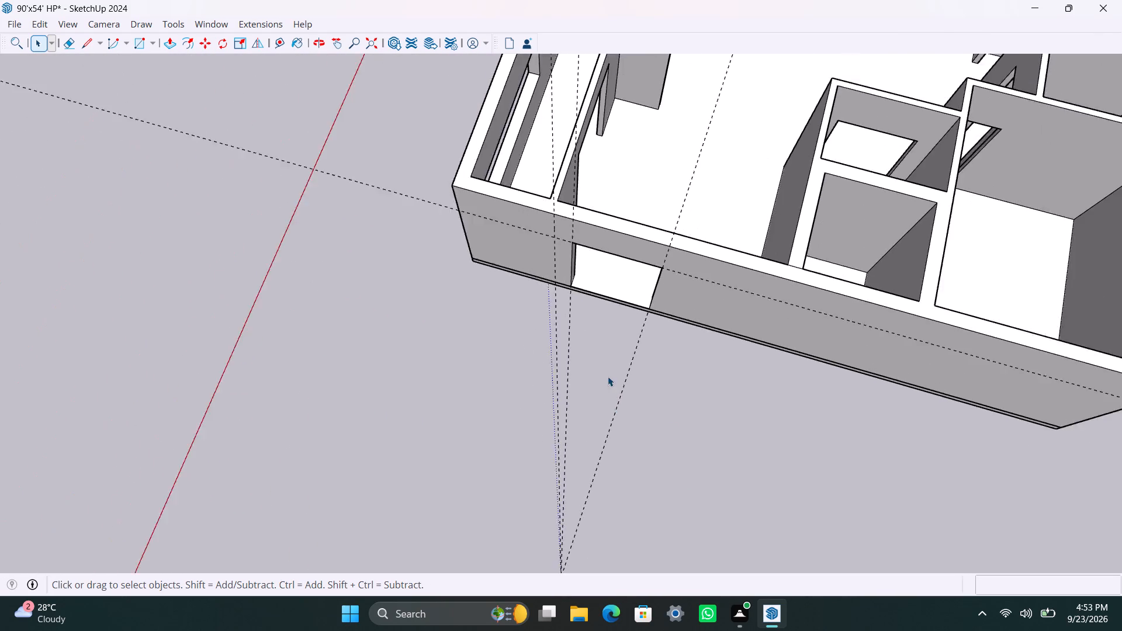
scroll(608, 376, "down", 4)
scroll(719, 414, "up", 2)
middle_click_drag(661, 377, 743, 166)
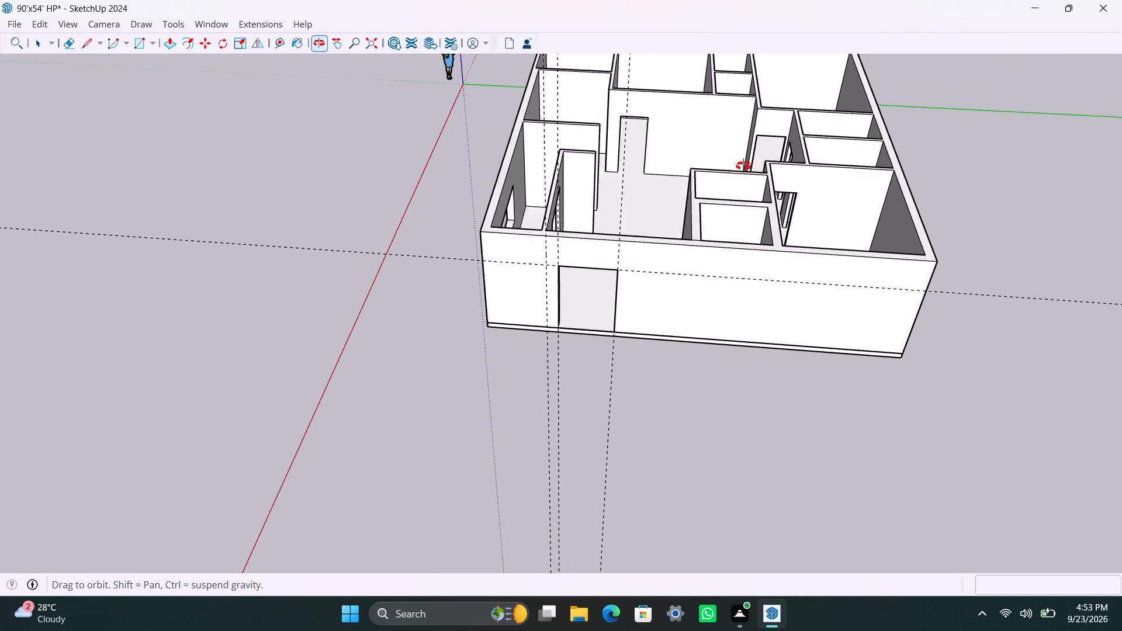
middle_click_drag(743, 166, 755, 131)
scroll(723, 254, "down", 4)
middle_click_drag(699, 324, 664, 450, "shift")
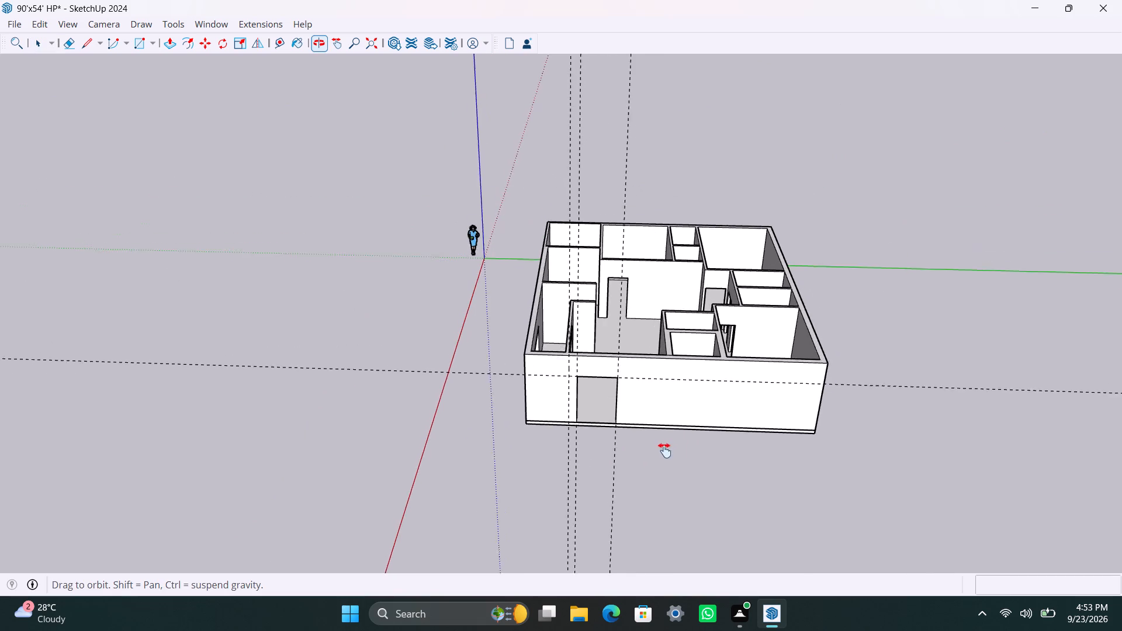
middle_click_drag(664, 450, 664, 451, "shift")
scroll(664, 452, "up", 4)
middle_click_drag(657, 413, 342, 437)
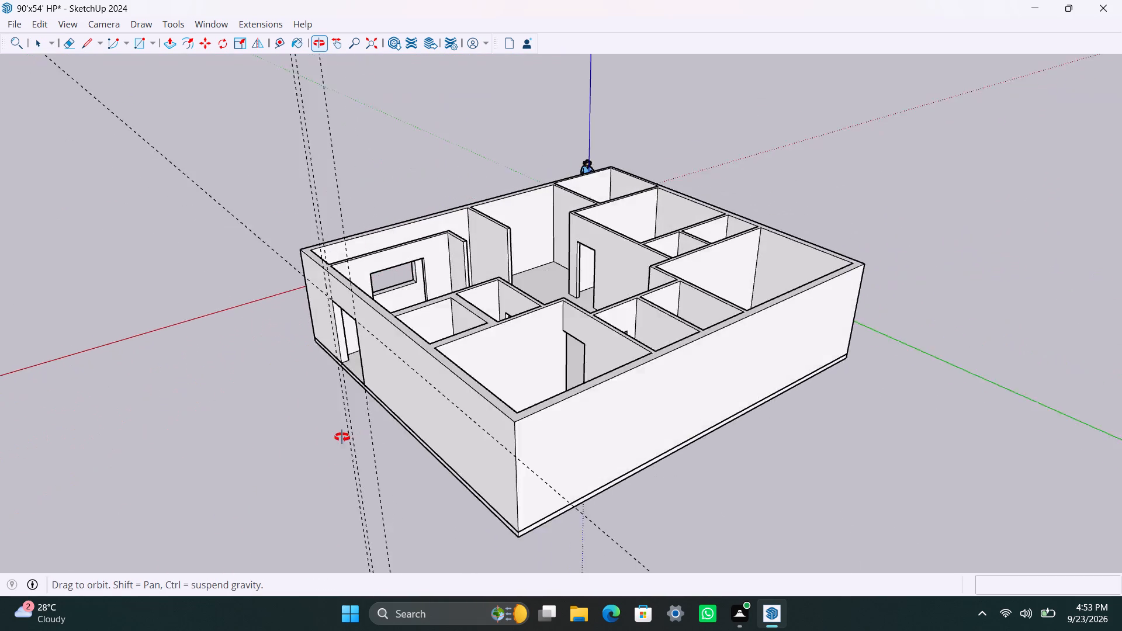
middle_click_drag(342, 437, 306, 463)
Inside the wall group, copy the bottom edge of the jamb of the partition opening behind the new doorway 3' upward.
scroll(436, 375, "up", 4)
scroll(445, 292, "up", 3)
middle_click_drag(499, 248, 348, 382)
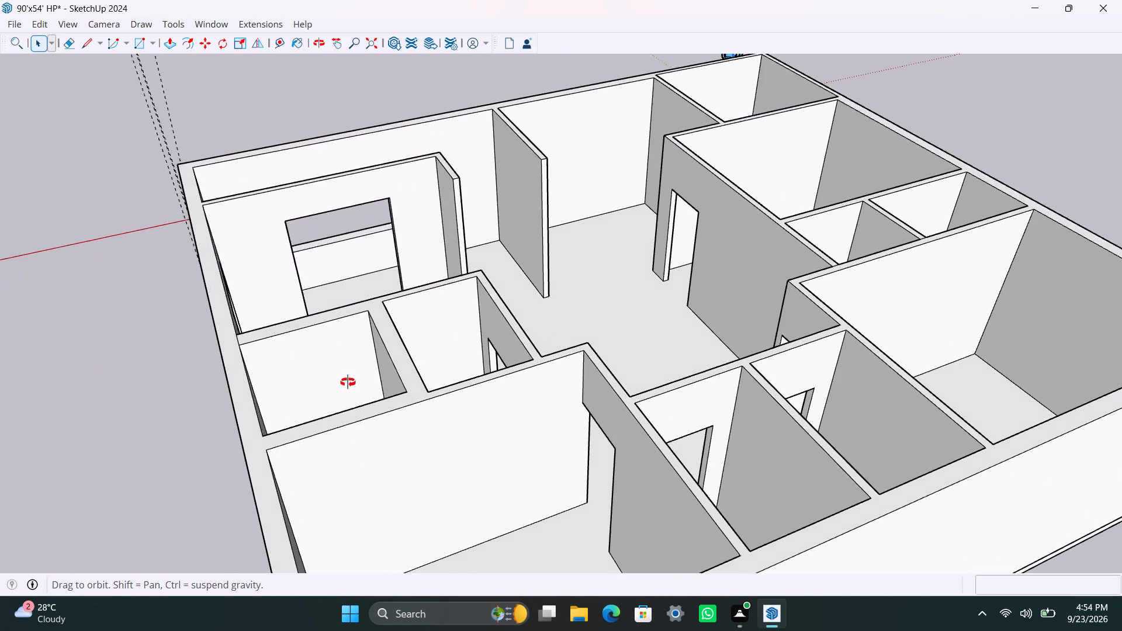
middle_click_drag(348, 382, 431, 341)
scroll(280, 303, "up", 3)
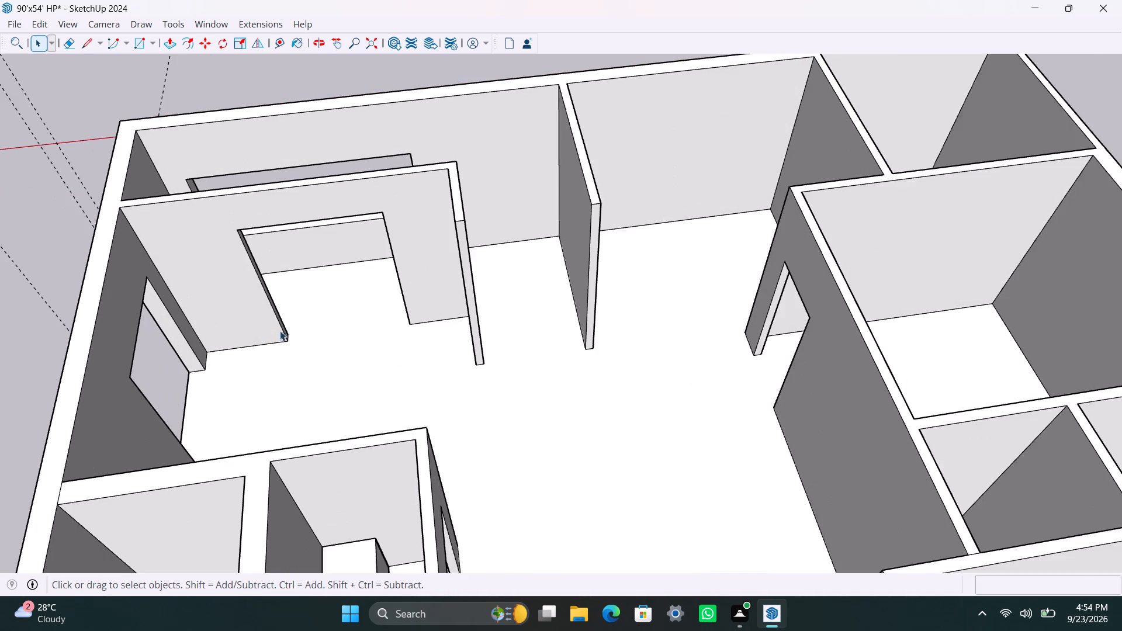
scroll(280, 331, "up", 12)
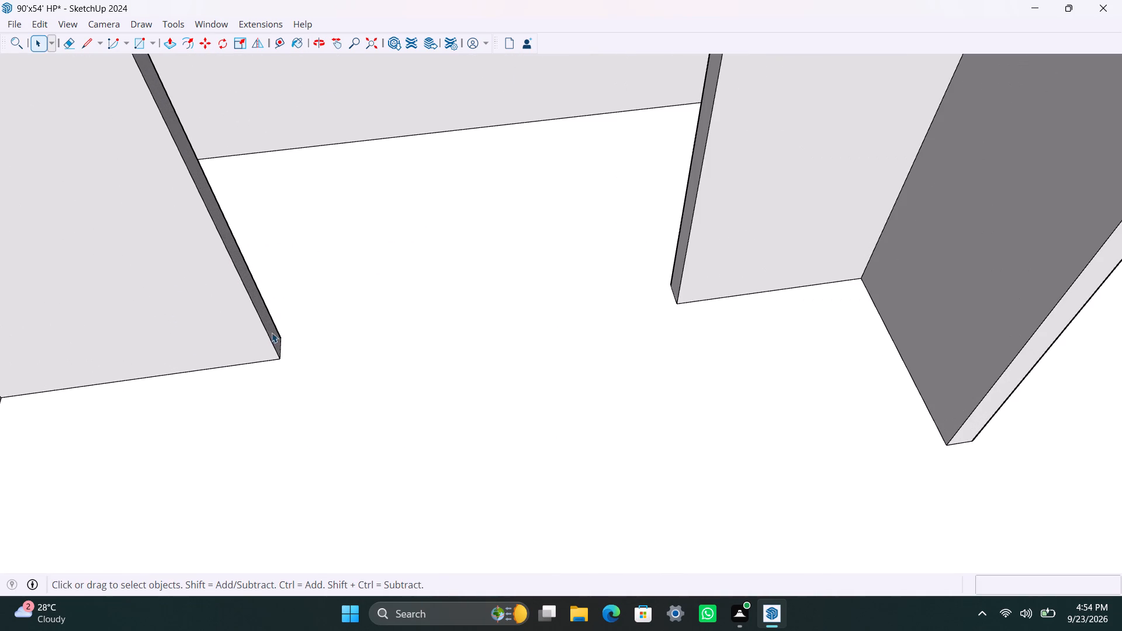
left_click(280, 349)
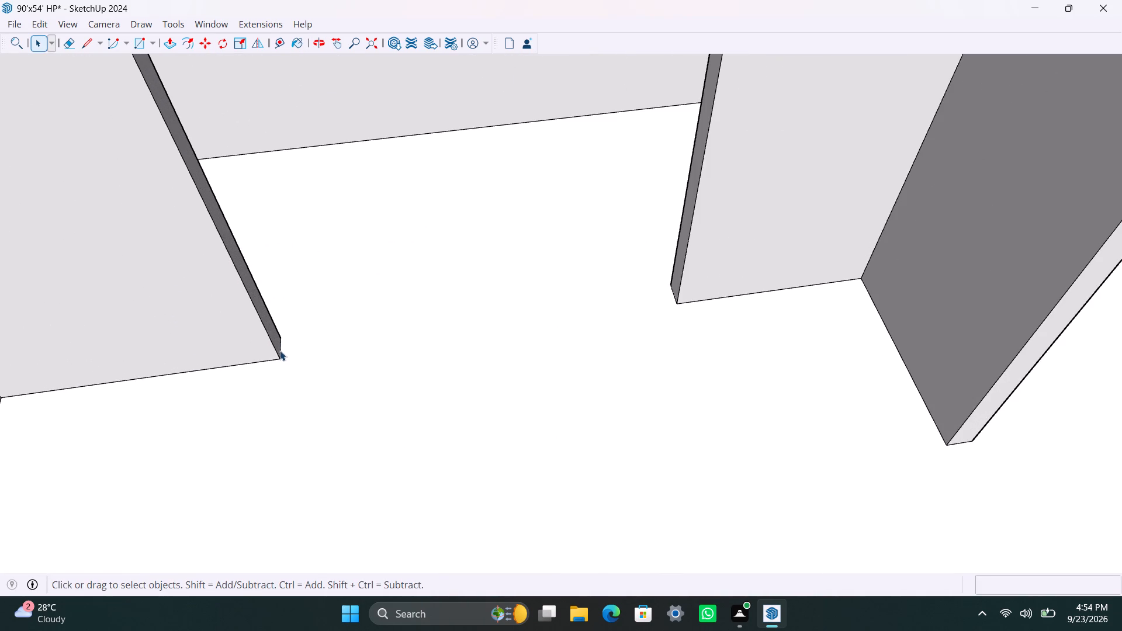
scroll(279, 349, "up", 7)
left_click(282, 352)
left_click(279, 354)
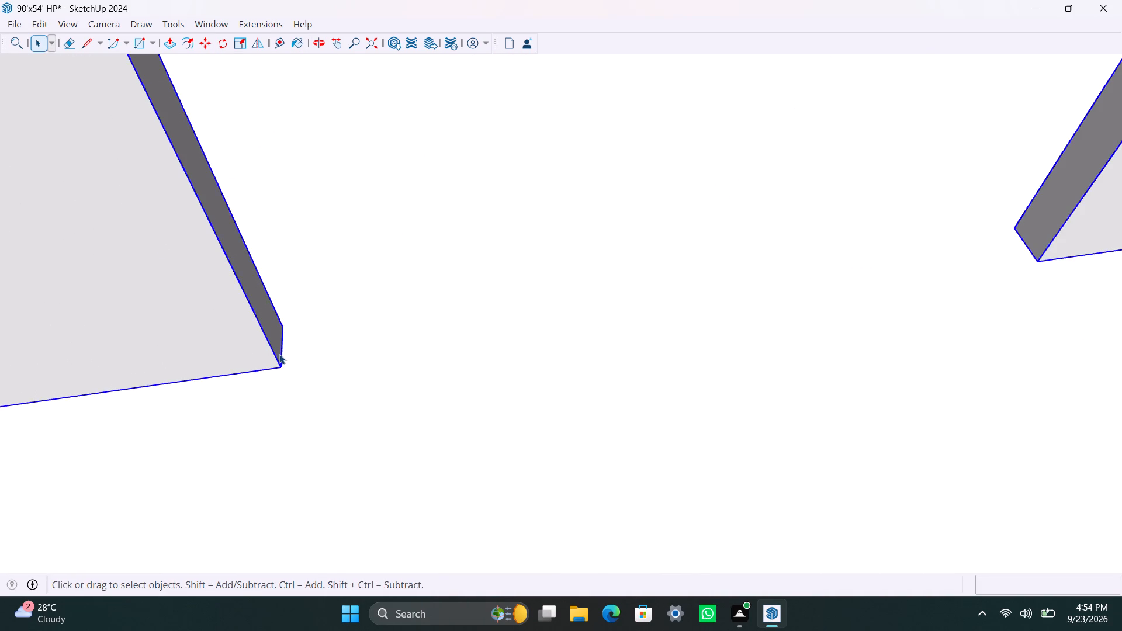
triple_click(279, 354)
scroll(279, 355, "up", 3)
left_click(279, 354)
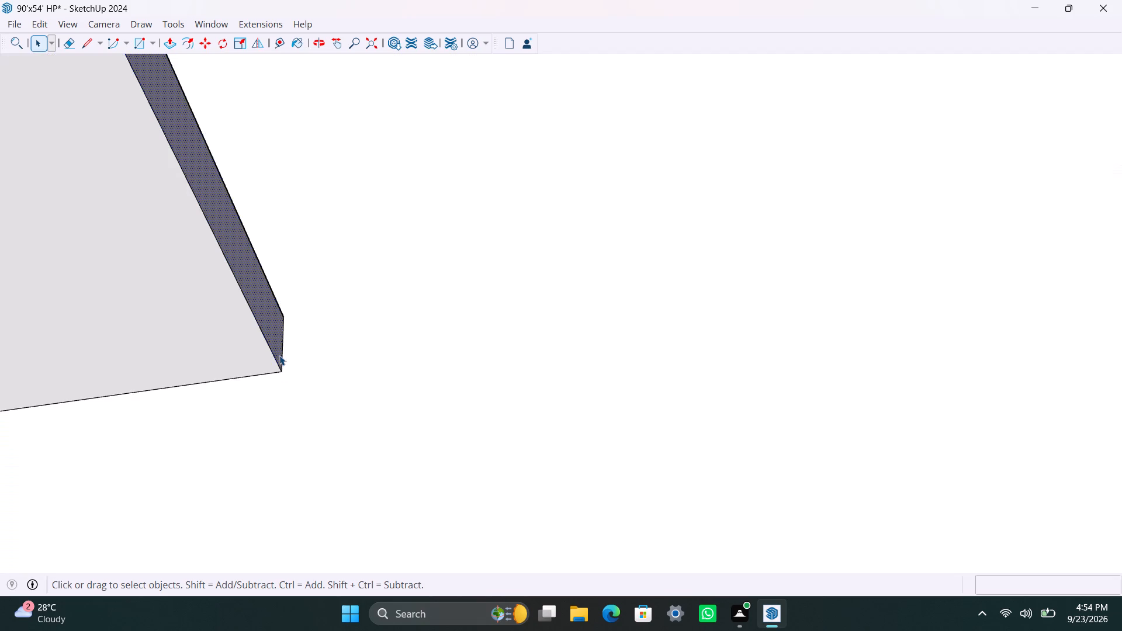
left_click(282, 365)
scroll(282, 365, "up", 1)
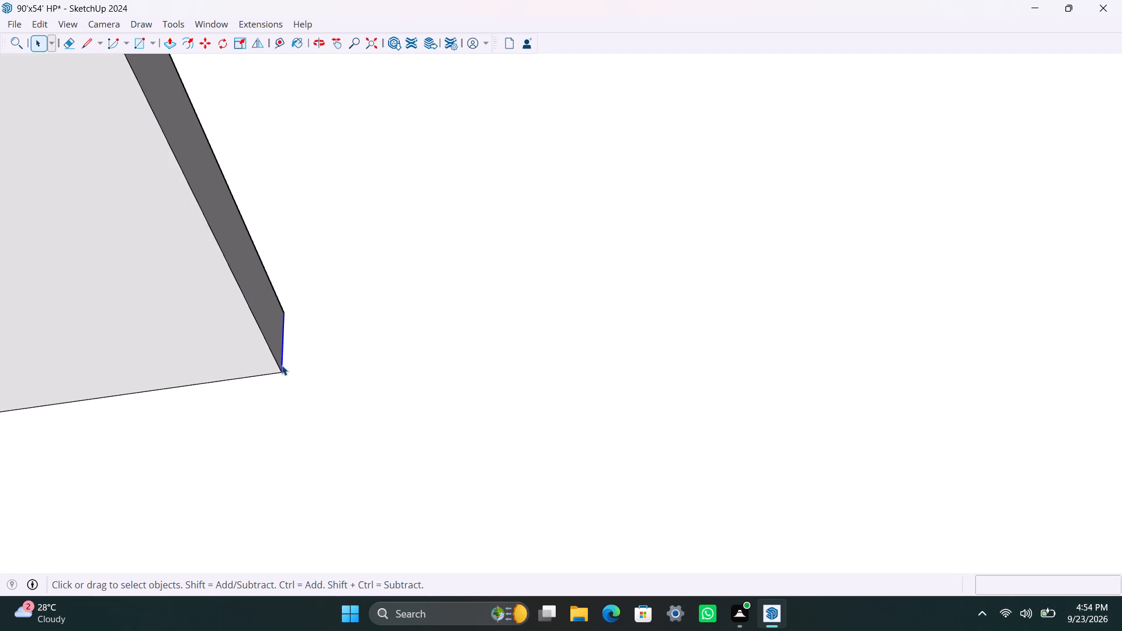
key("m")
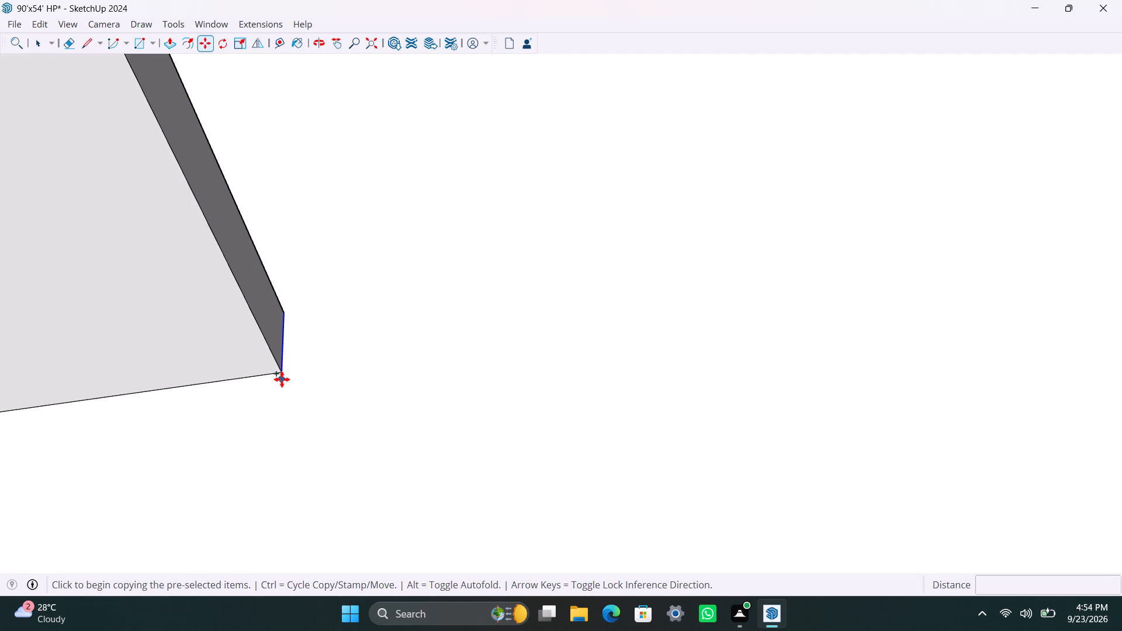
left_click(283, 372)
type("3'")
key("Return")
key("space")
Push/Pull the lower 3' jamb face 6' across the partition opening to the opposite jamb, forming a sill wall.
left_click(238, 262)
scroll(238, 271, "down", 6)
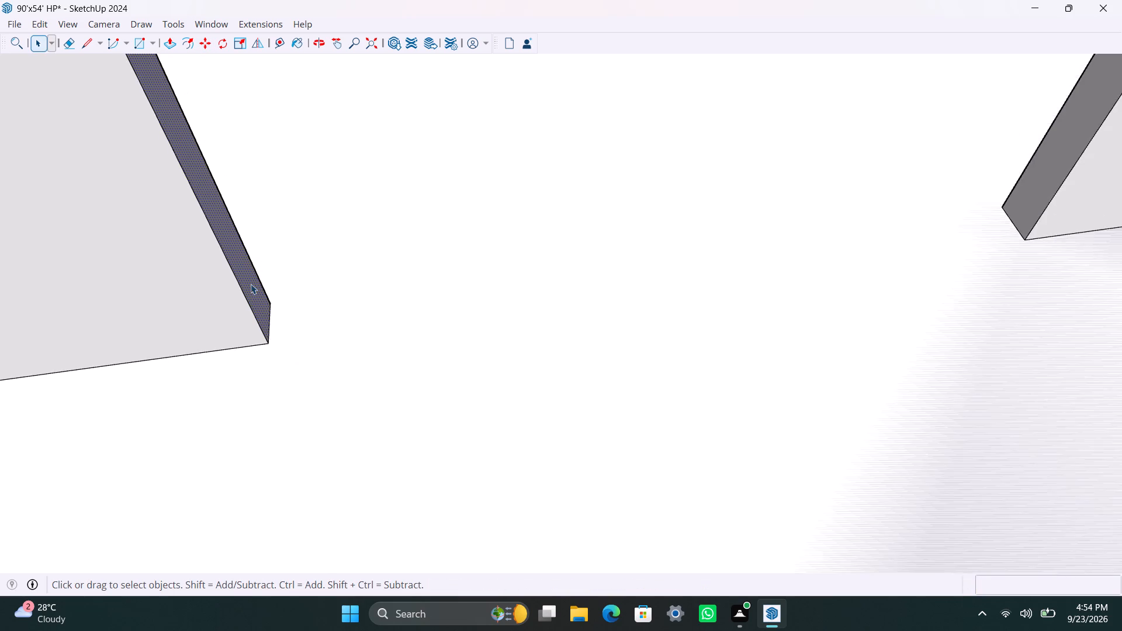
scroll(251, 284, "down", 11)
key("p")
left_click_drag(251, 282, 331, 271)
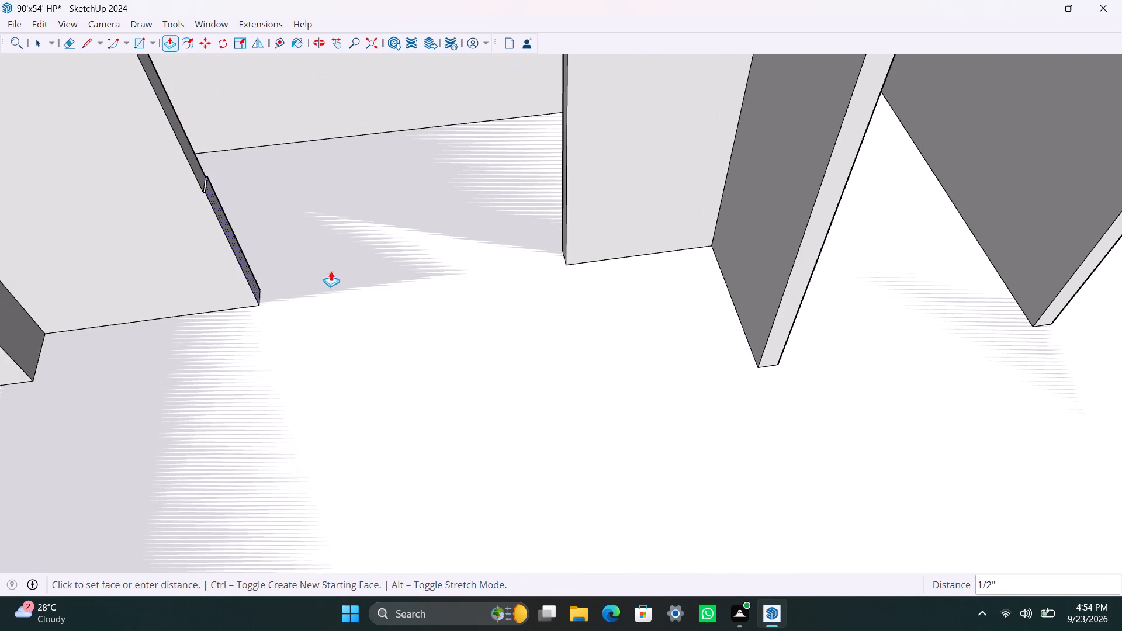
left_click_drag(331, 271, 576, 210)
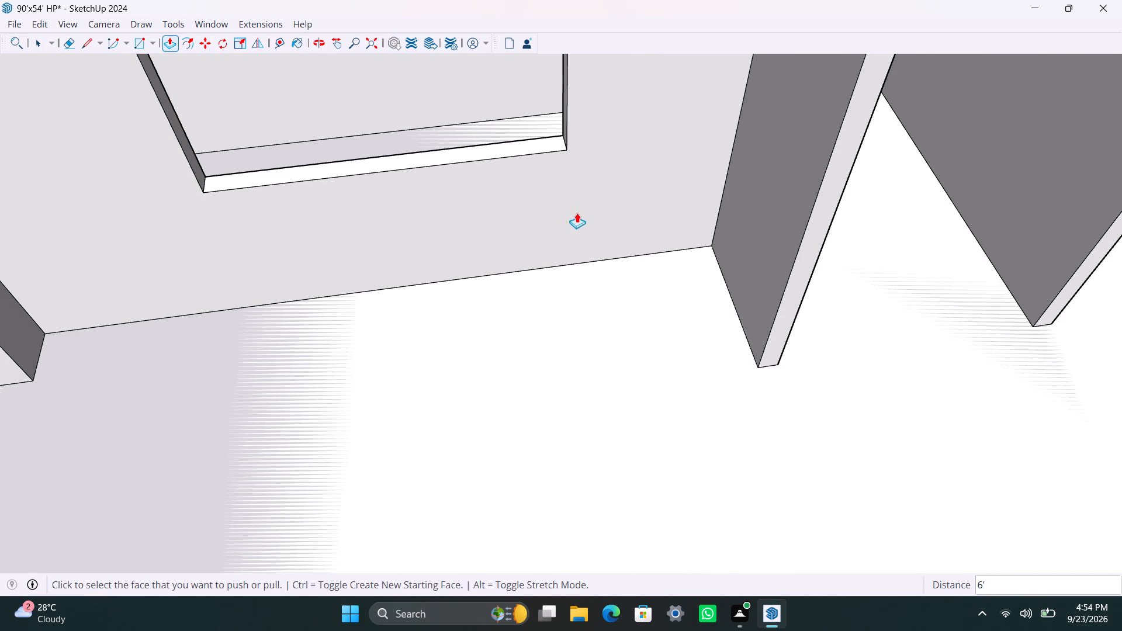
Save the model and close the wall group.
key("ctrl+s")
key("space")
scroll(512, 240, "down", 7)
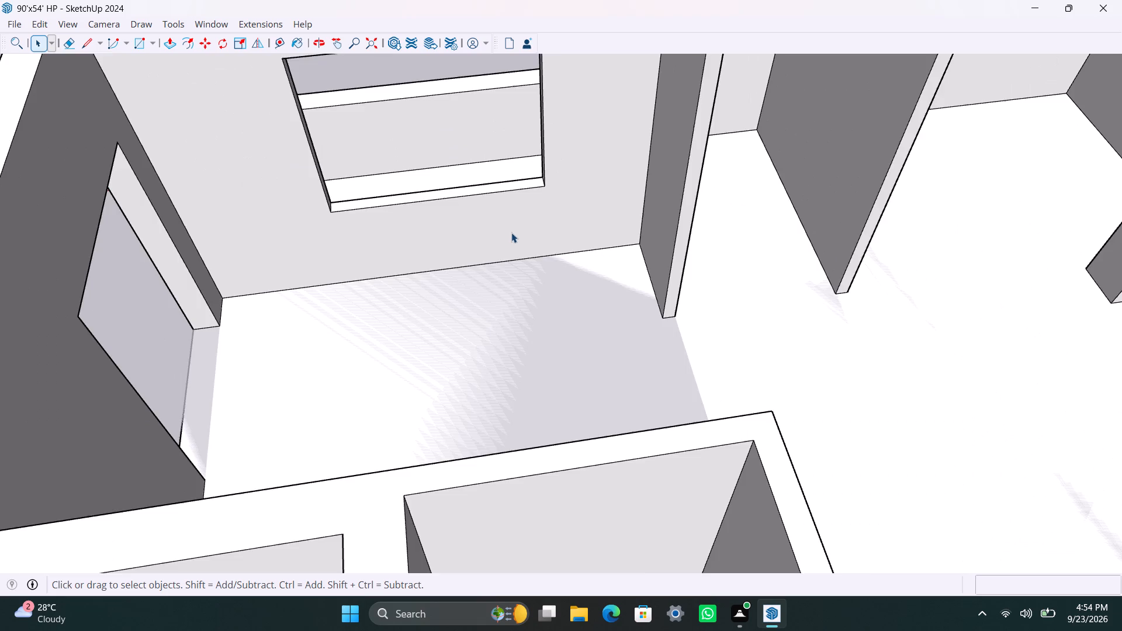
scroll(511, 233, "down", 9)
left_click(270, 258)
scroll(496, 258, "up", 2)
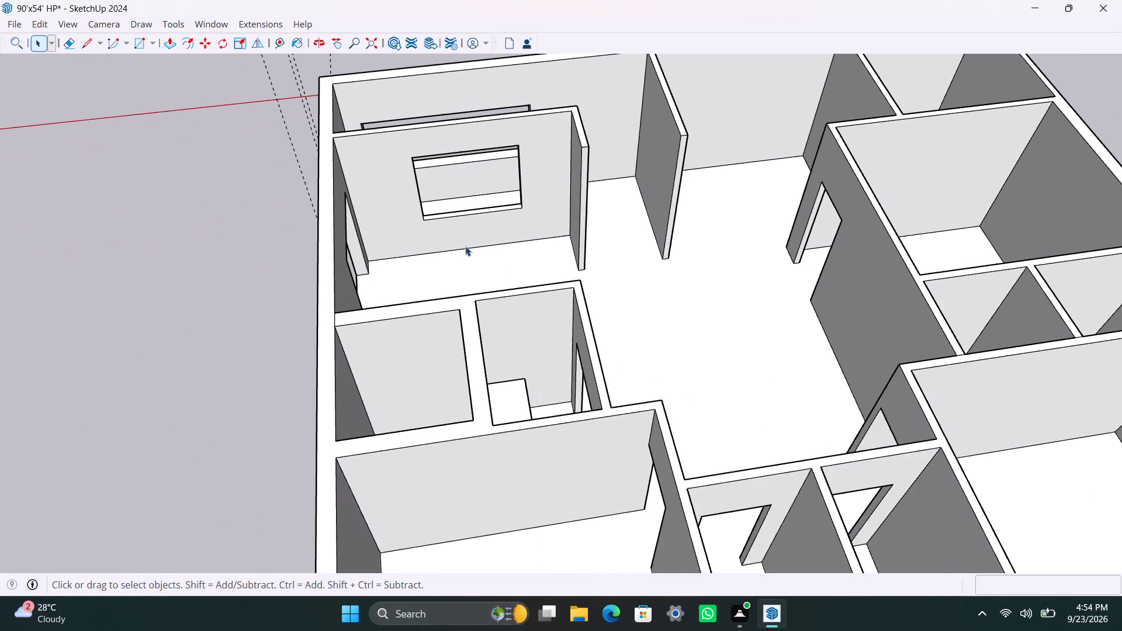
Measure the gap at floor level between the free ends of the window partition's return wall and the neighbouring partition.
scroll(435, 246, "down", 4)
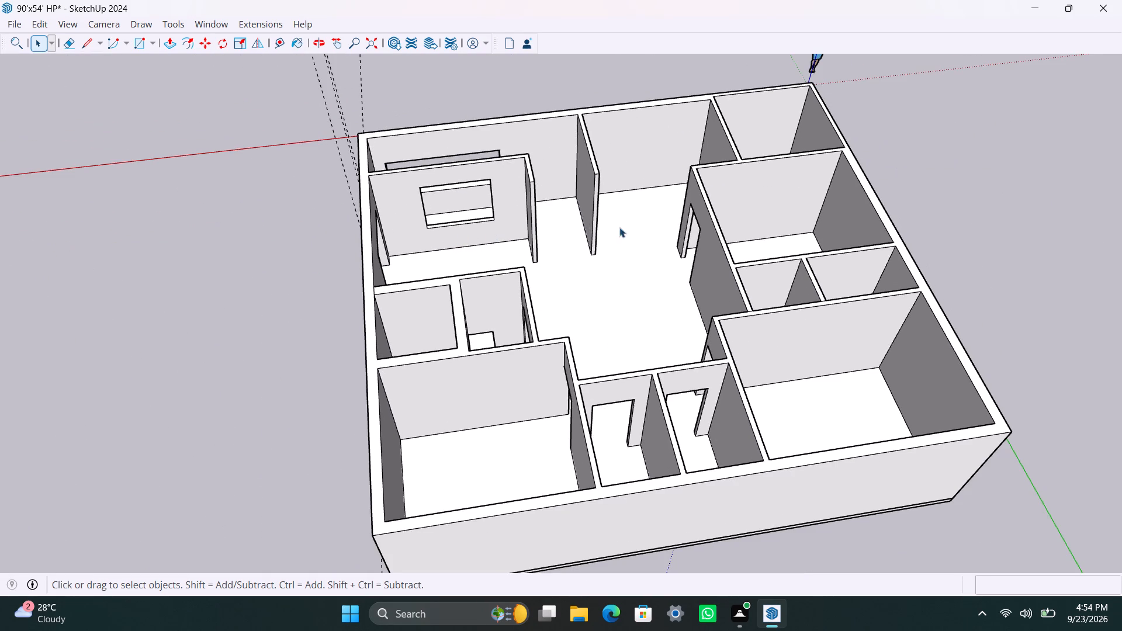
scroll(586, 241, "up", 6)
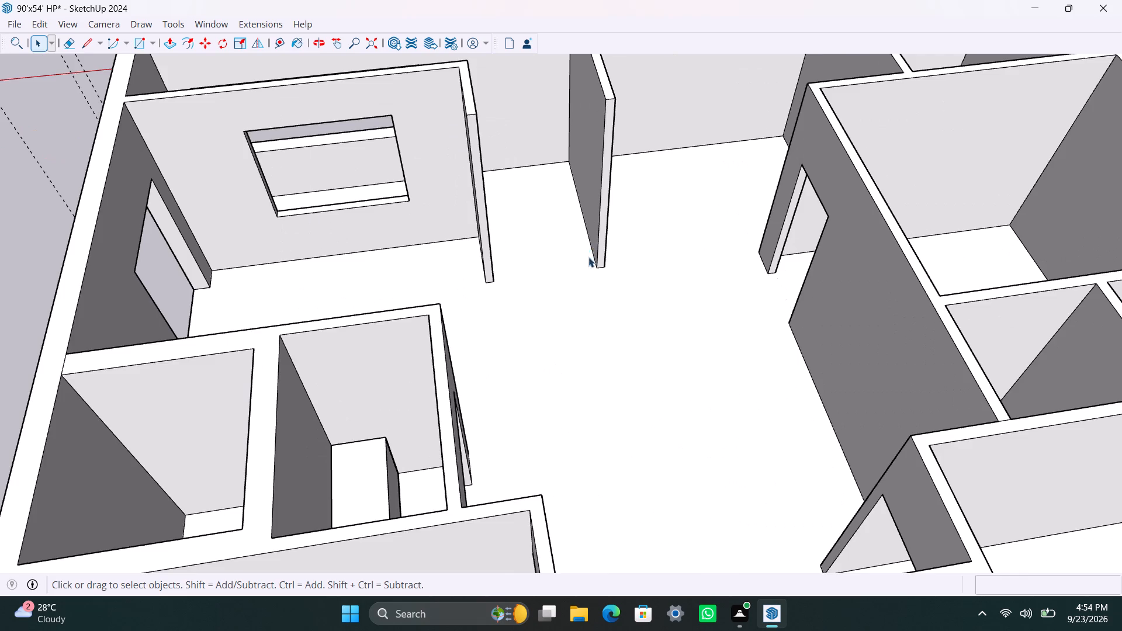
scroll(588, 257, "up", 2)
key("d")
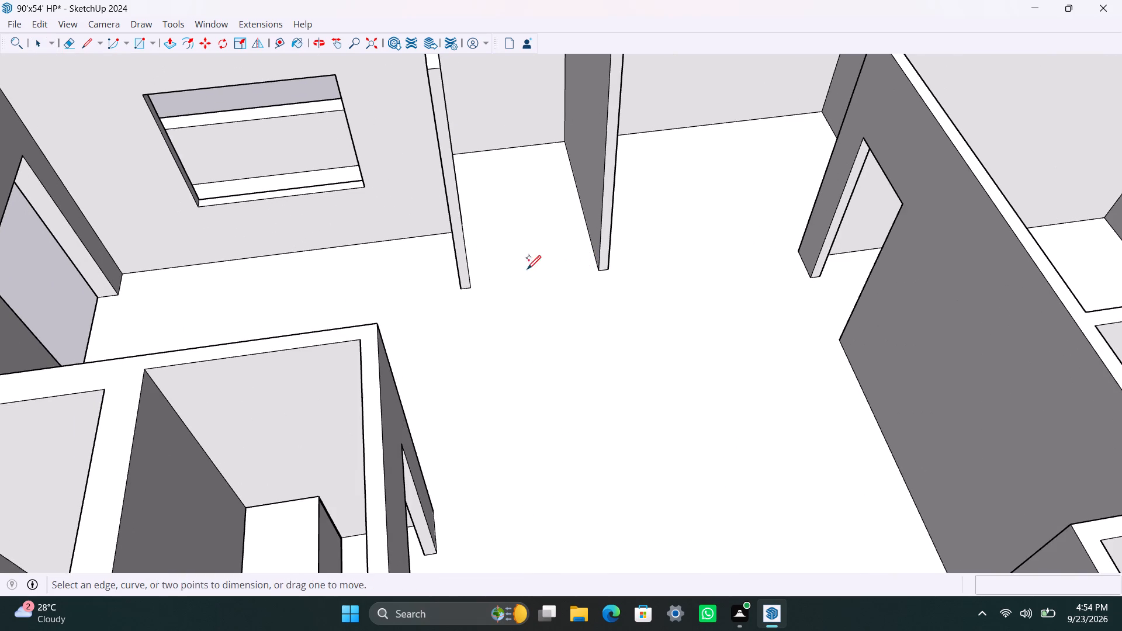
left_click(475, 283)
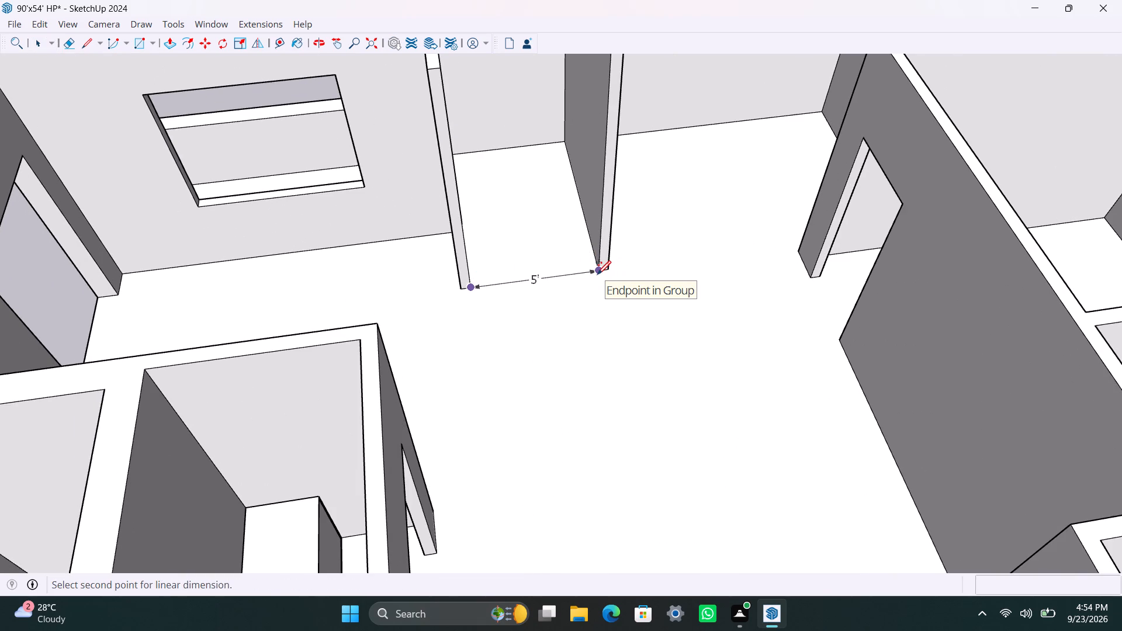
key("space")
Inside the wall group, push/pull the neighbouring partition's end face flush with the end of the window partition's return wall.
left_click(605, 254)
double_click(605, 254)
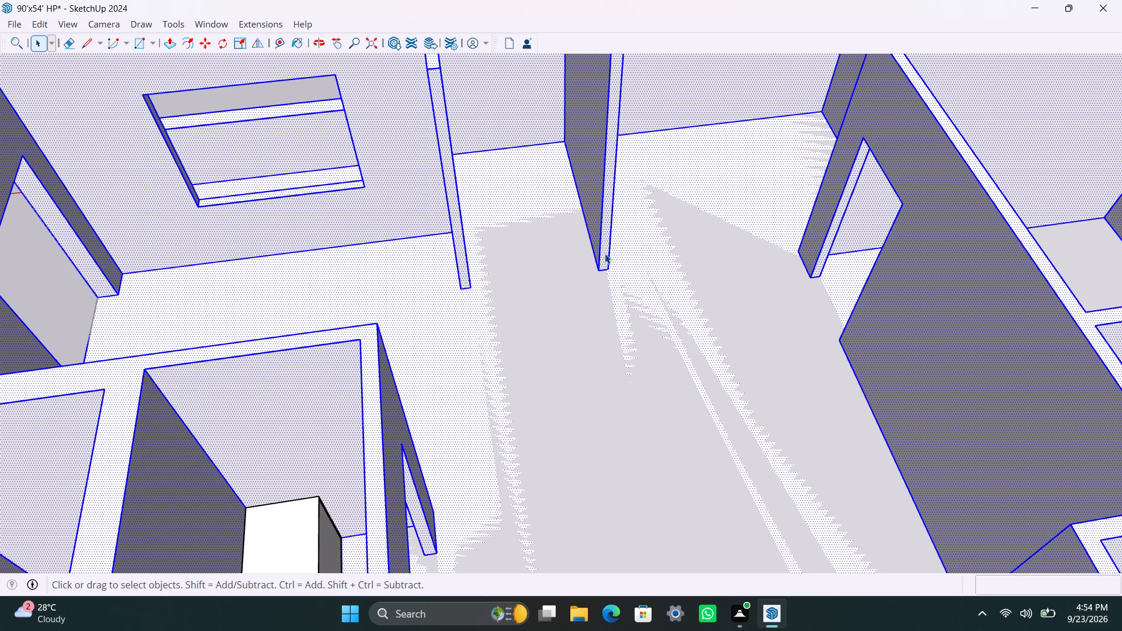
left_click(605, 254)
left_click(607, 248)
key("p")
left_click(607, 246)
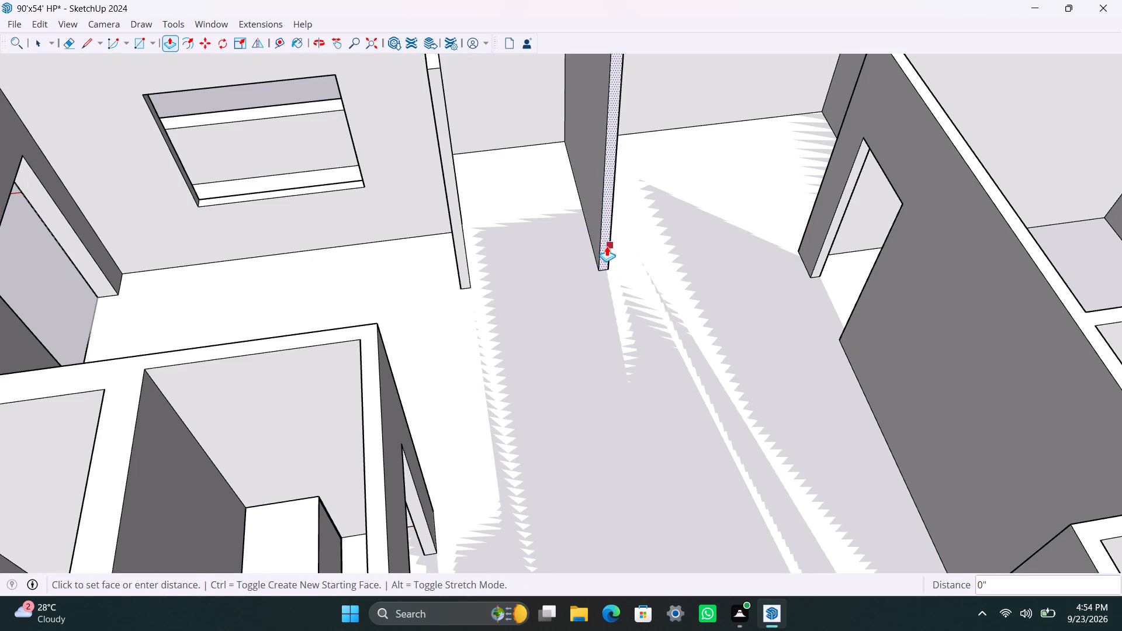
left_click_drag(608, 235, 479, 254)
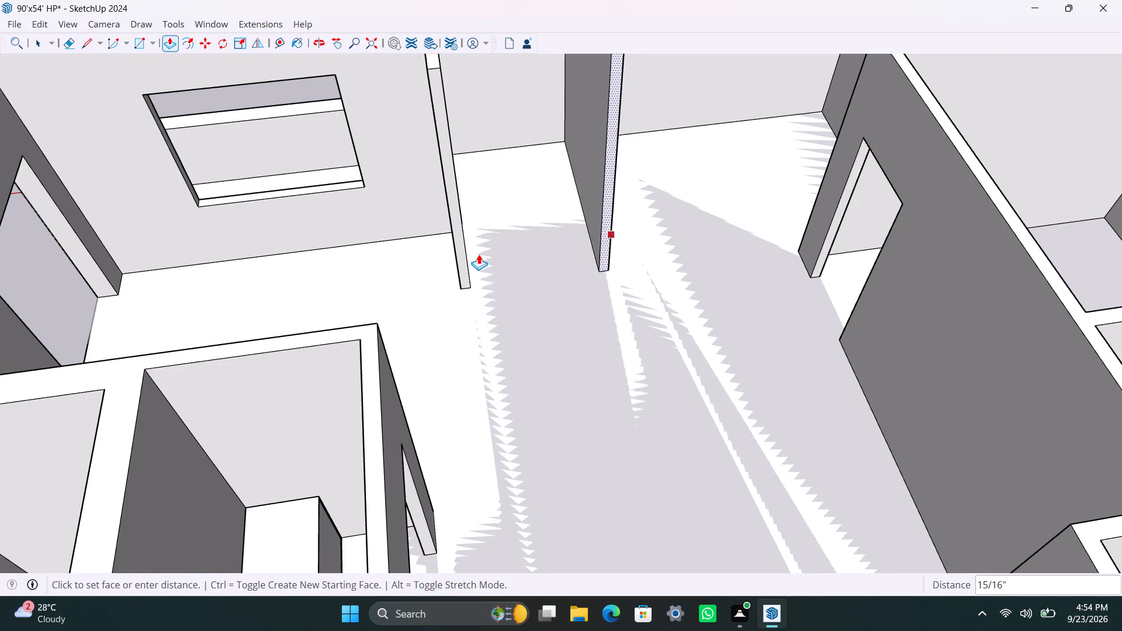
left_click_drag(479, 254, 465, 254)
key("space")
Measure the floor-level distance between the ends of the two partitions again.
scroll(592, 270, "up", 3)
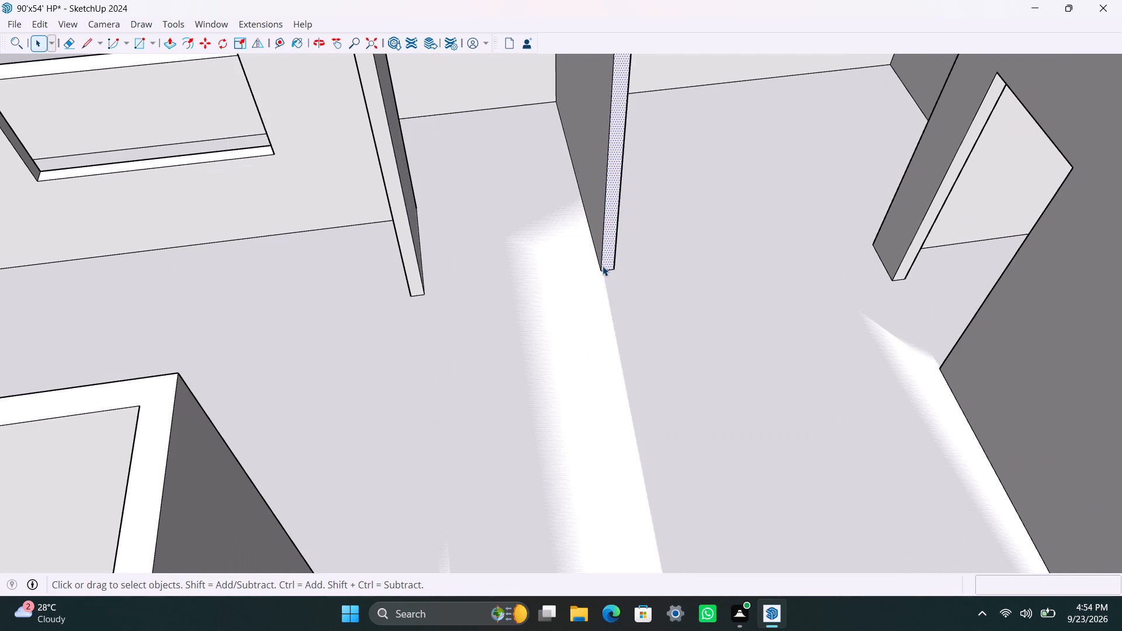
scroll(591, 269, "up", 2)
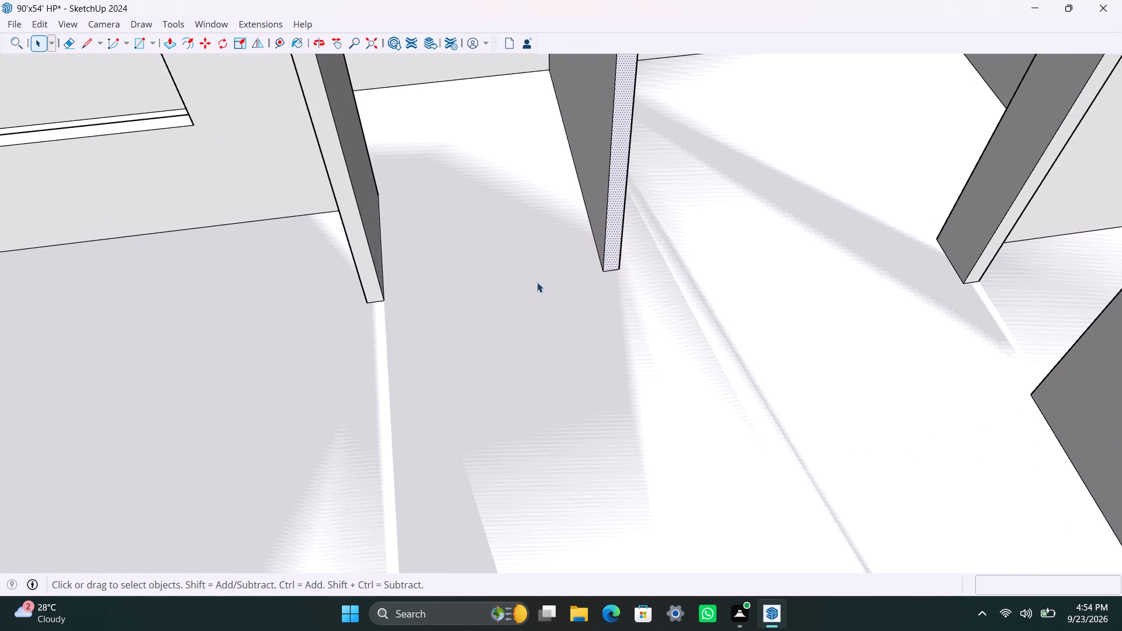
key("d")
left_click(385, 297)
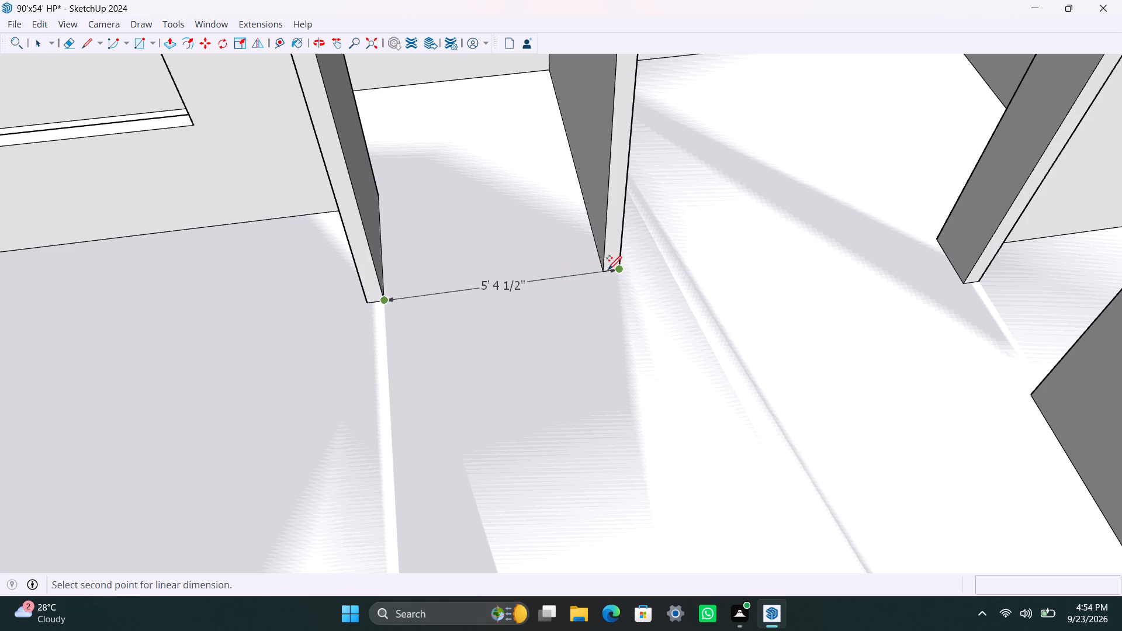
key("space")
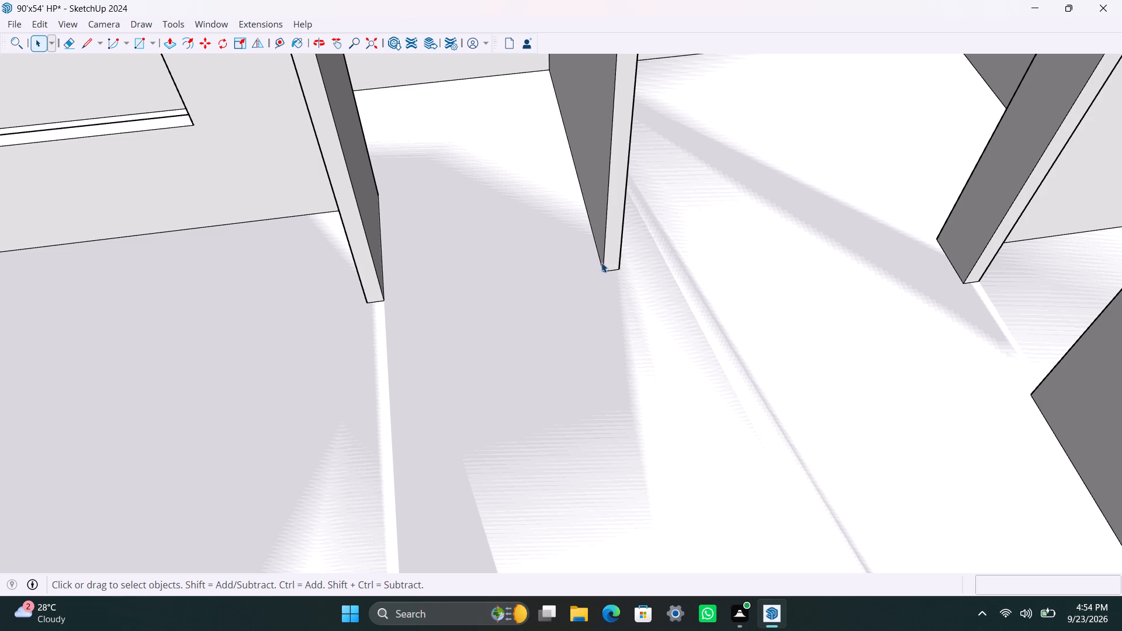
Copy the vertical end edge of the neighbouring partition 4.5" back along its side facing the gap.
left_click(604, 262)
scroll(604, 265, "up", 2)
middle_click_drag(565, 288, 652, 306)
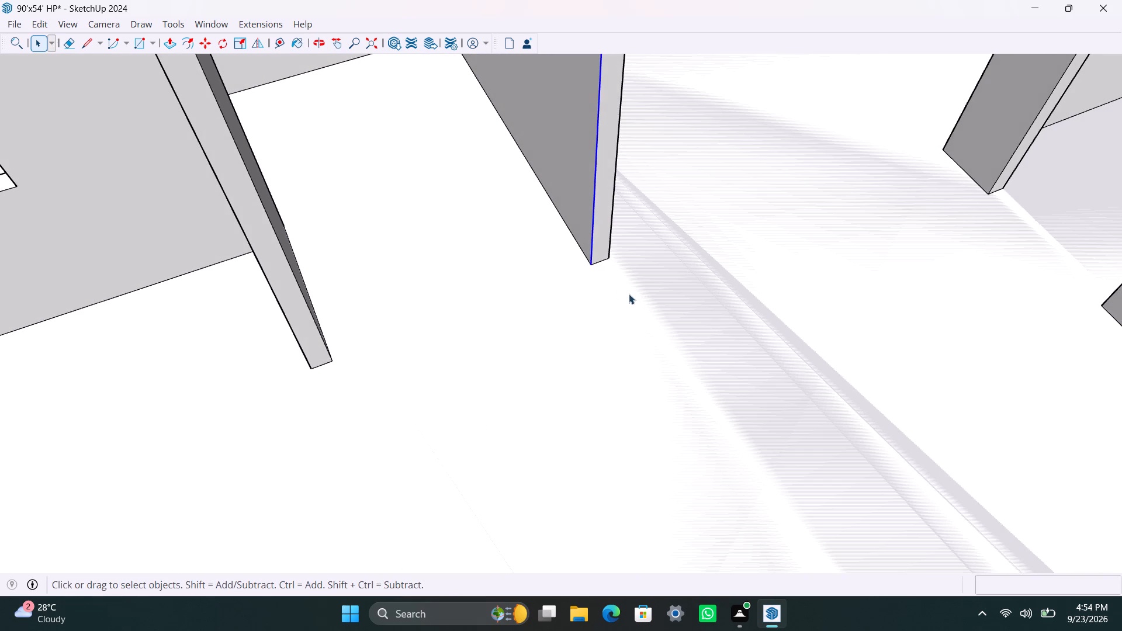
key("m")
left_click(594, 263)
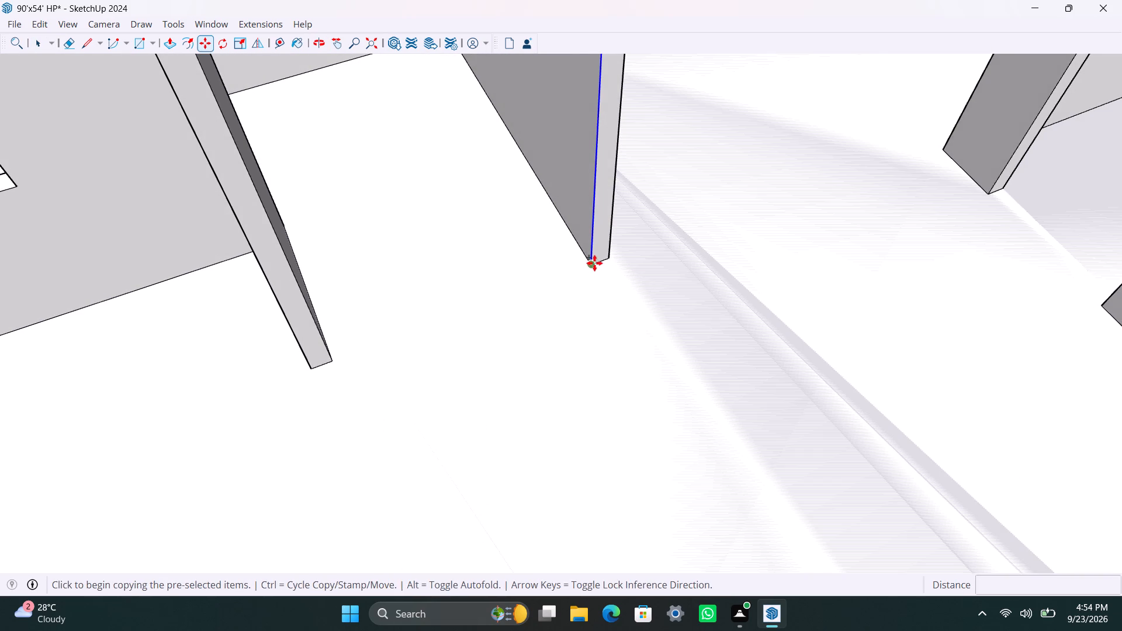
type("4.5")
key("shift+quotedbl")
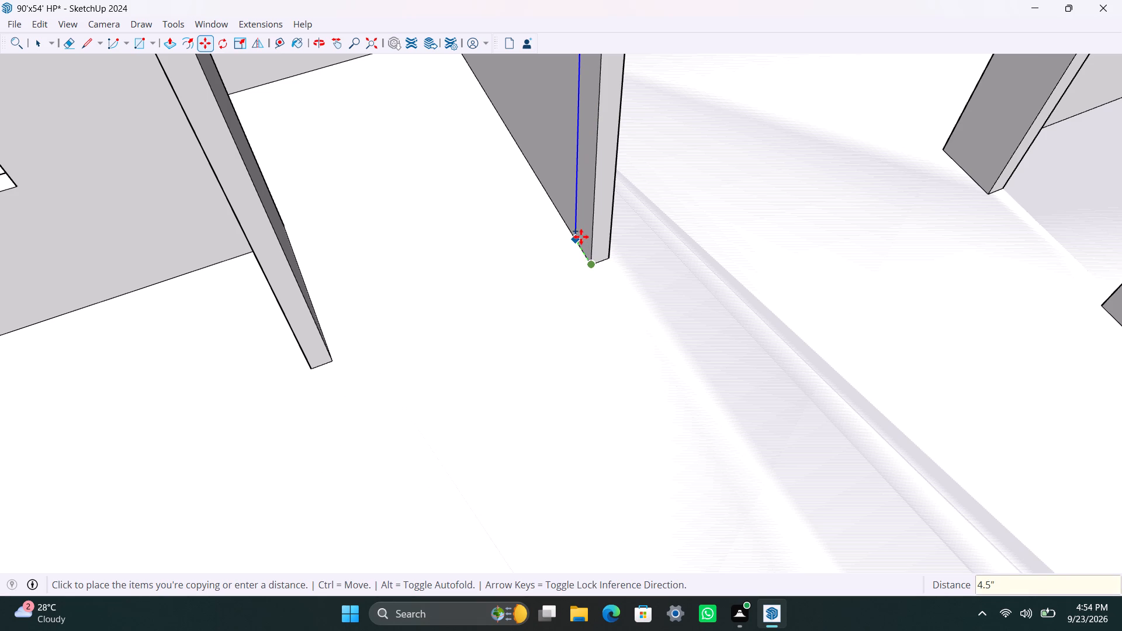
key("Return")
key("space")
Push/Pull the 4.5" strip on the neighbouring partition 1' into the gap, forming a door jamb.
left_click(590, 220)
key("p")
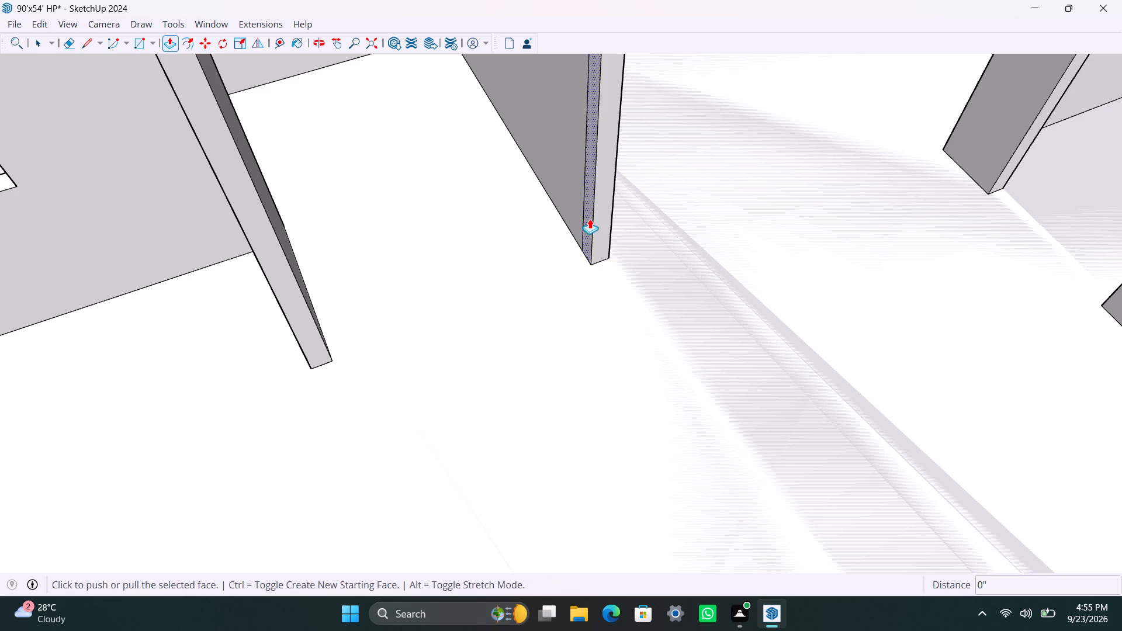
left_click(590, 219)
type("1'")
key("Return")
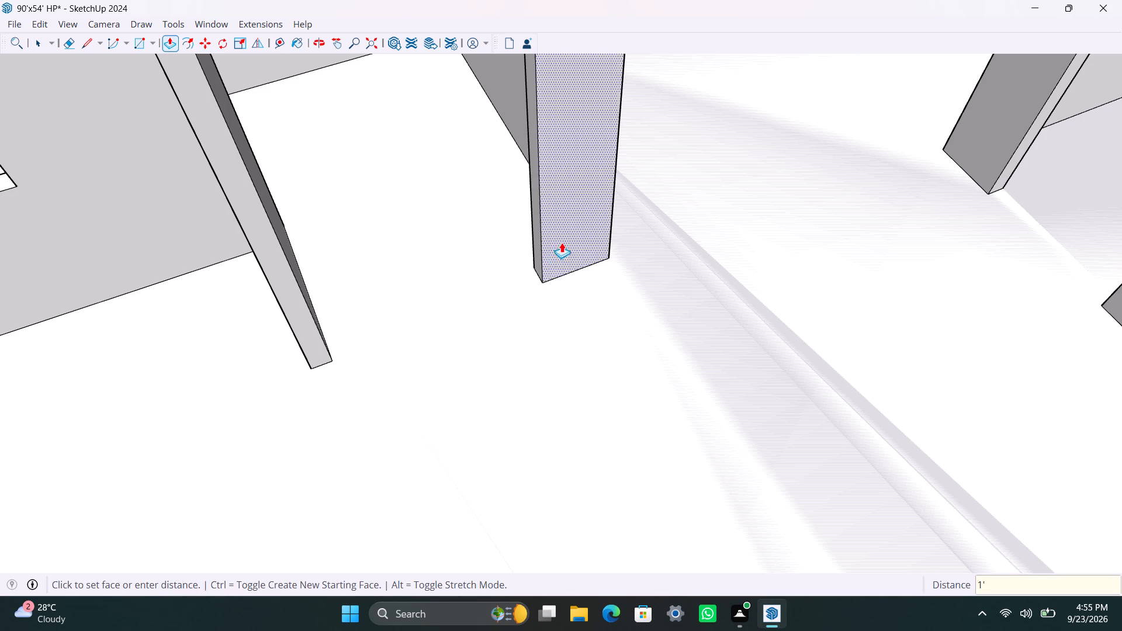
key("space")
Copy the vertical end edge of the window partition's return wall 4.5" back along its side facing the gap.
scroll(445, 335, "down", 4)
middle_click_drag(475, 333, 244, 358)
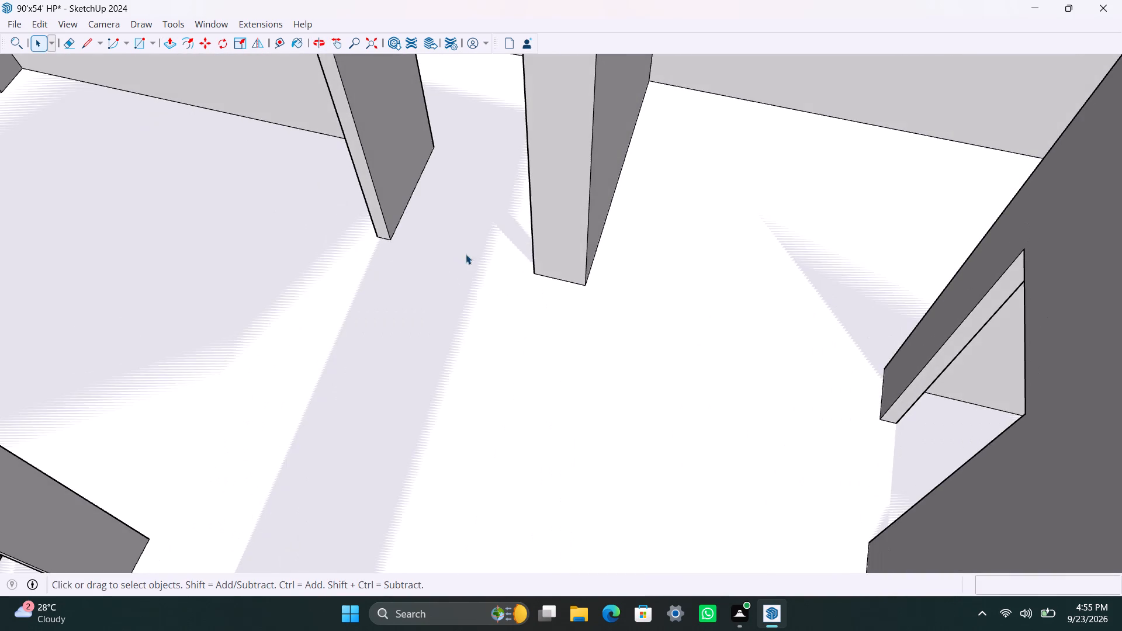
scroll(387, 224, "up", 8)
left_click(384, 210)
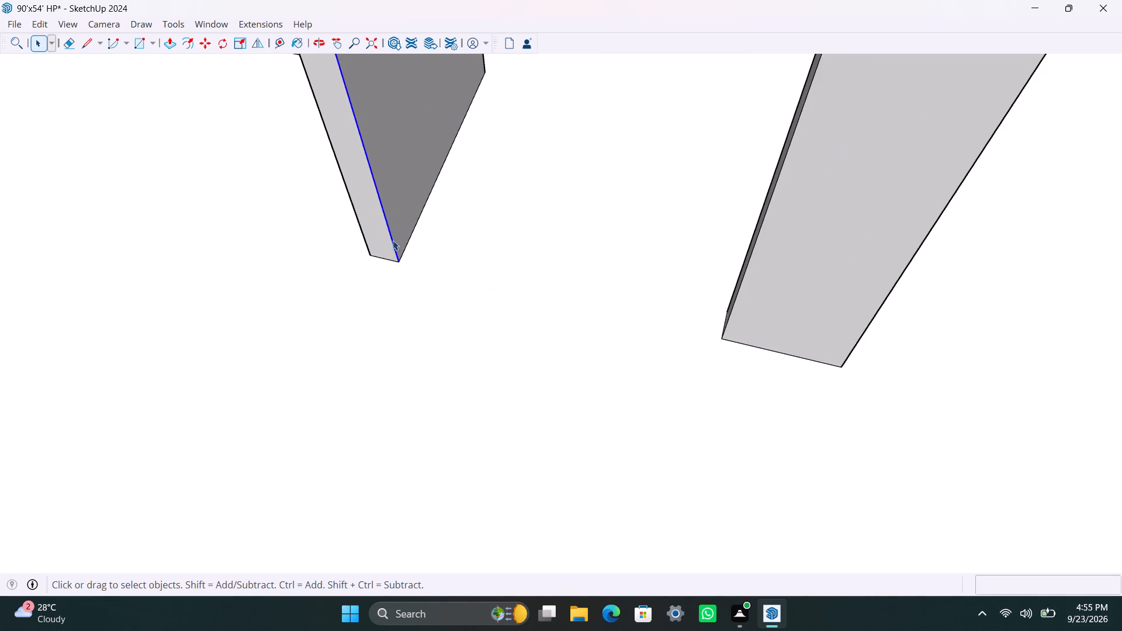
key("m")
left_click(397, 261)
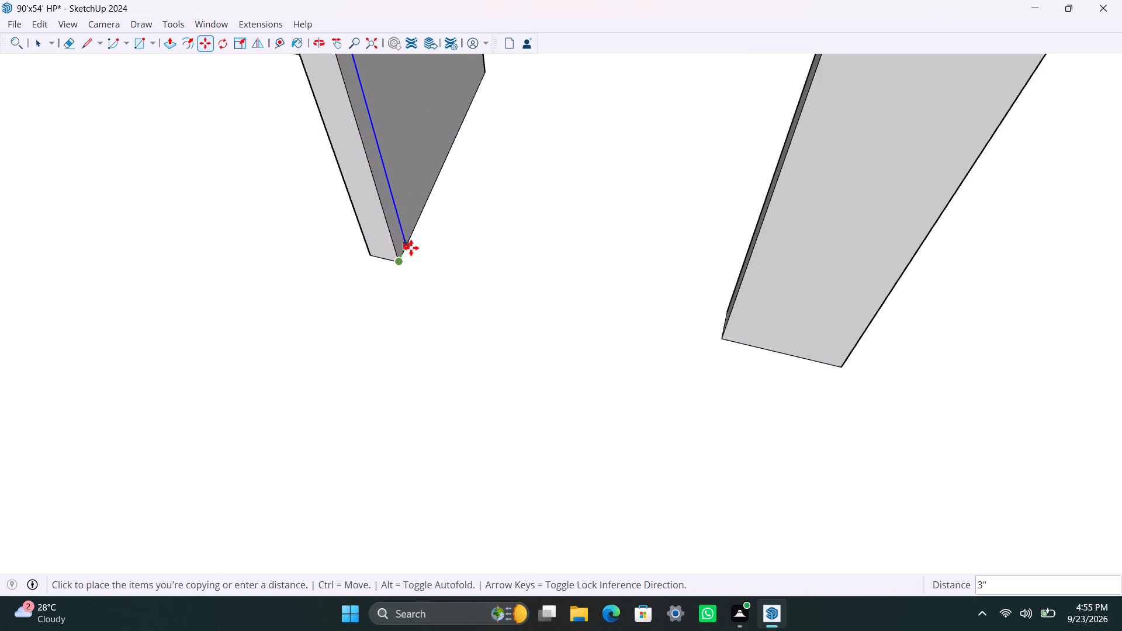
type("4.5\"")
key("Return")
key("space")
Push/Pull the 4.5" strip on the return wall 1' into the gap, forming the opposite door jamb.
left_click(403, 228)
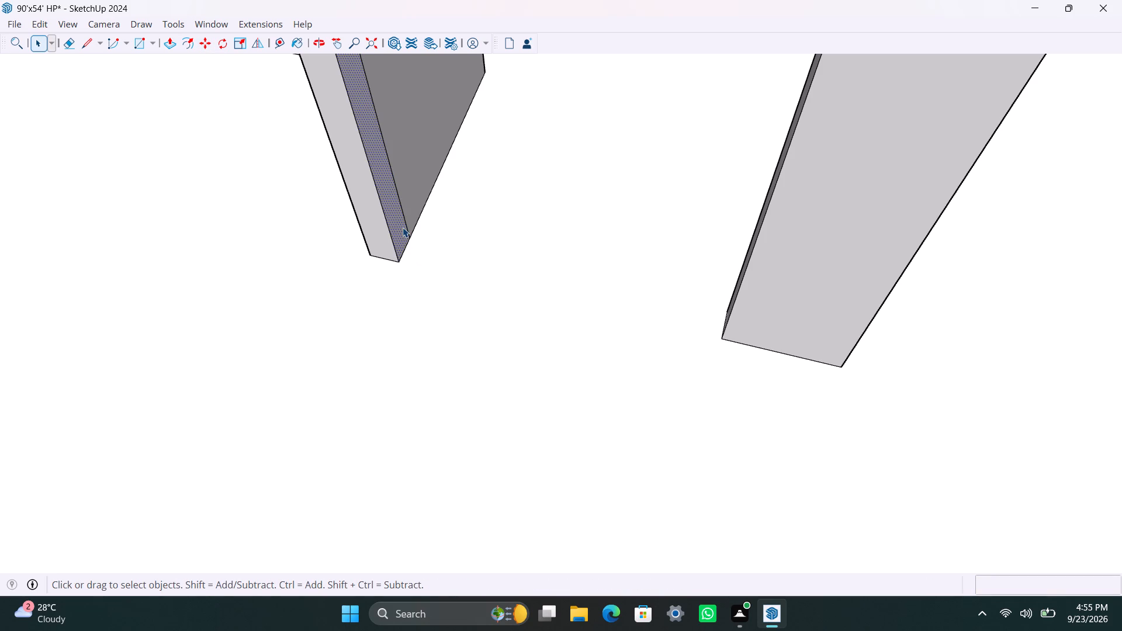
key("p")
left_click(403, 227)
key("1")
key("apostrophe")
key("Return")
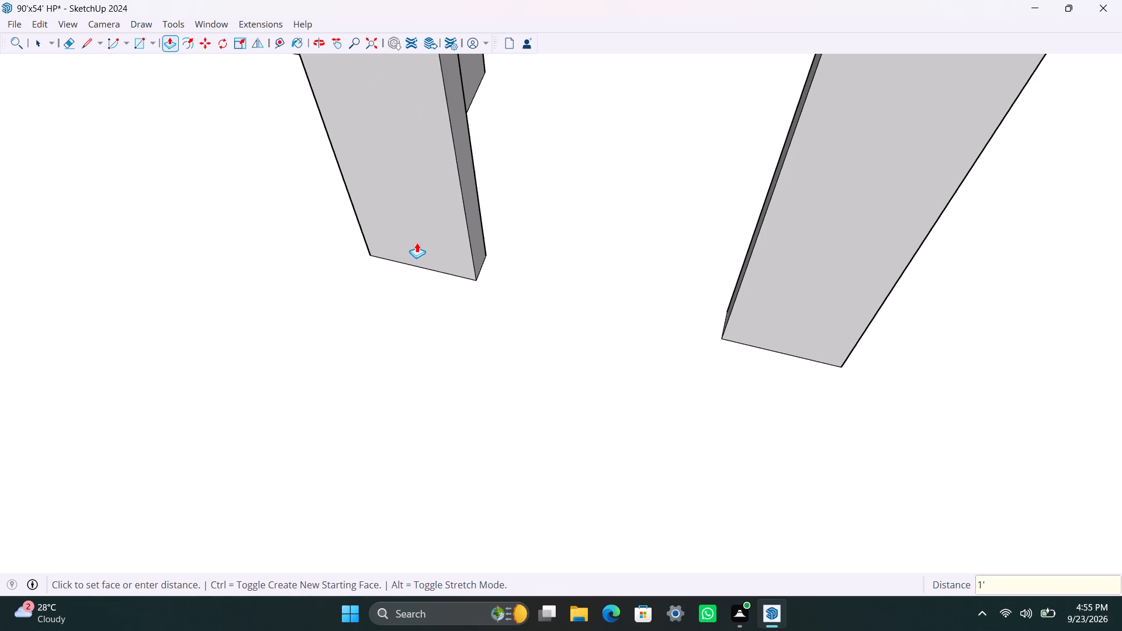
key("space")
Copy the top edge of the return wall's new jamb face 3' downward.
scroll(479, 252, "down", 12)
scroll(496, 194, "down", 5)
middle_click_drag(485, 235, 462, 305)
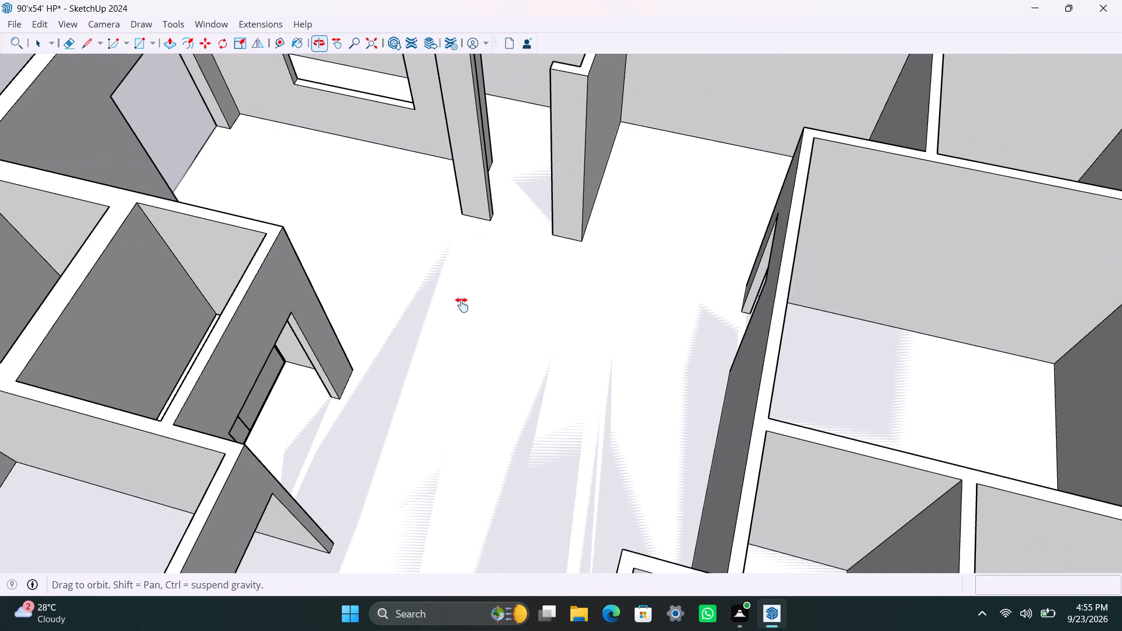
middle_click_drag(462, 305, 415, 411)
scroll(378, 312, "up", 5)
scroll(369, 265, "up", 3)
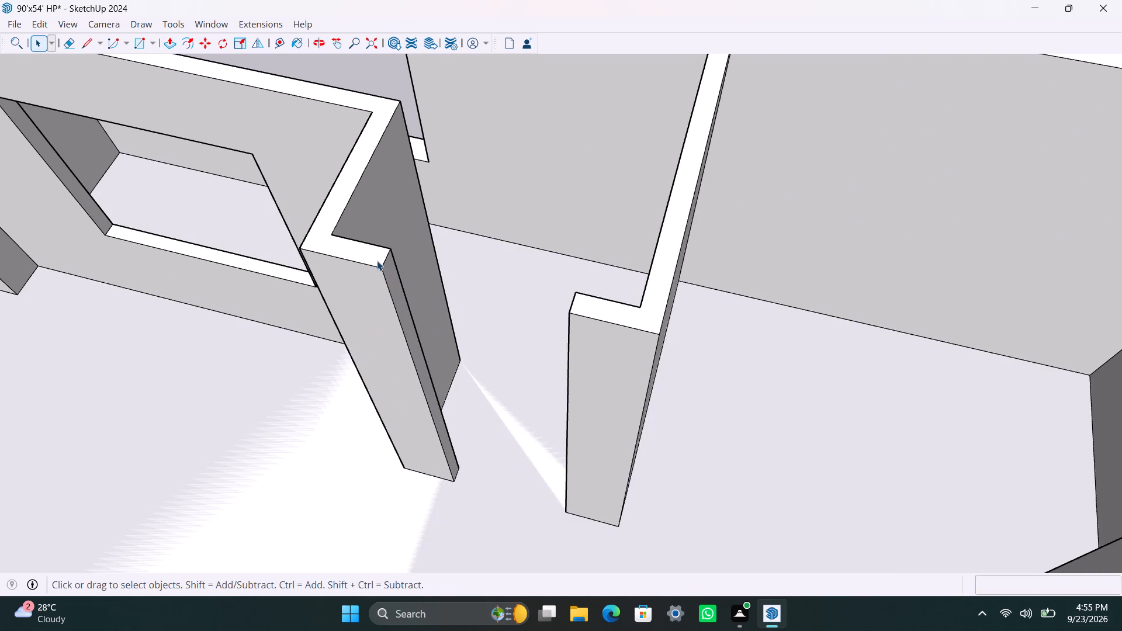
scroll(383, 259, "up", 3)
left_click(385, 265)
scroll(383, 269, "up", 2)
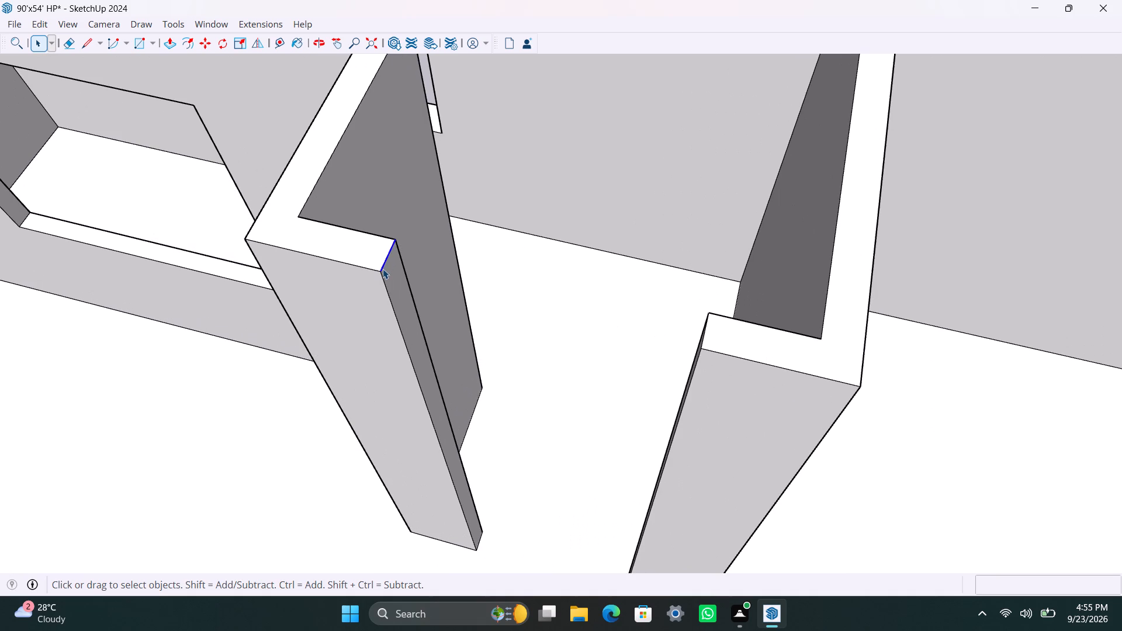
key("m")
left_click(379, 271)
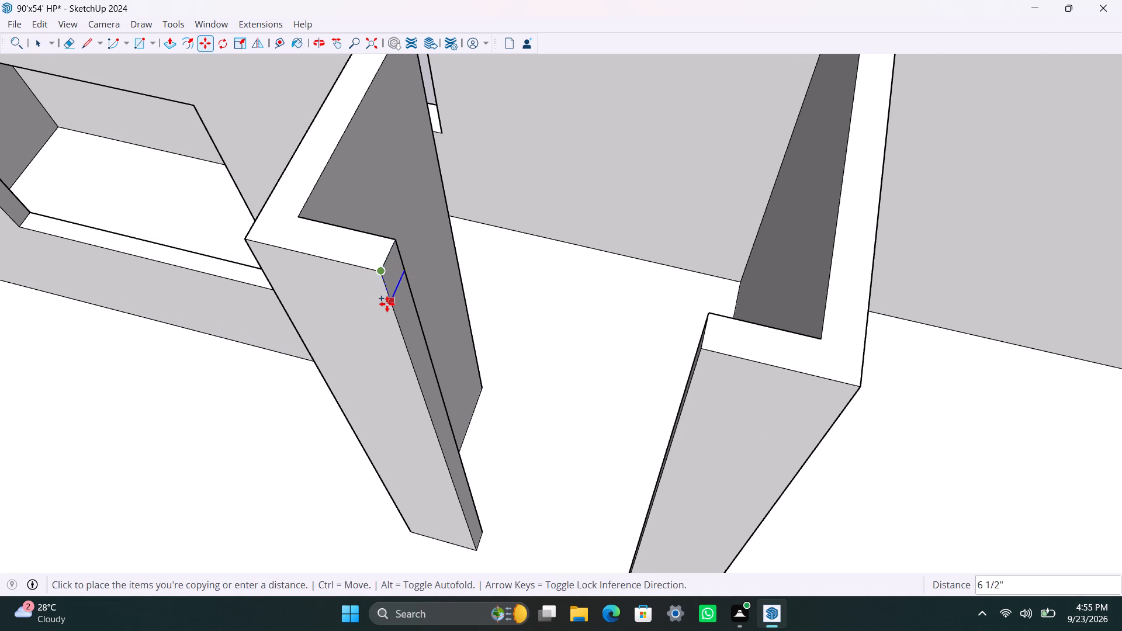
type("3'")
key("Return")
key("space")
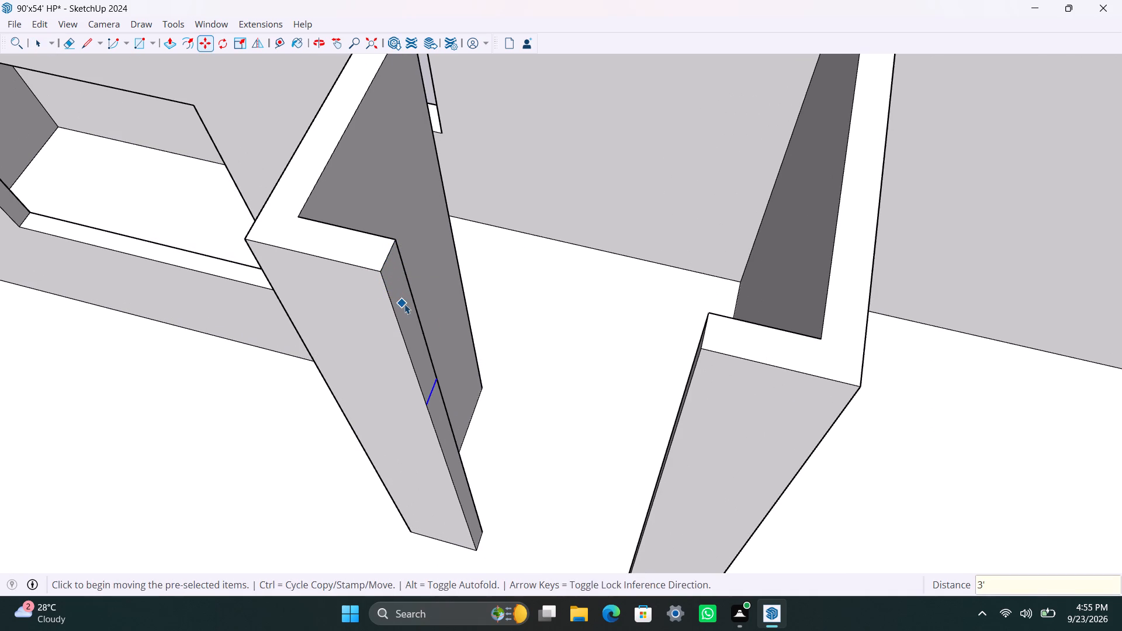
Push/Pull the upper 3' jamb face 3' across the opening to the opposite jamb, closing the wall above the doorway.
left_click(406, 308)
key("p")
left_click_drag(406, 308, 631, 328)
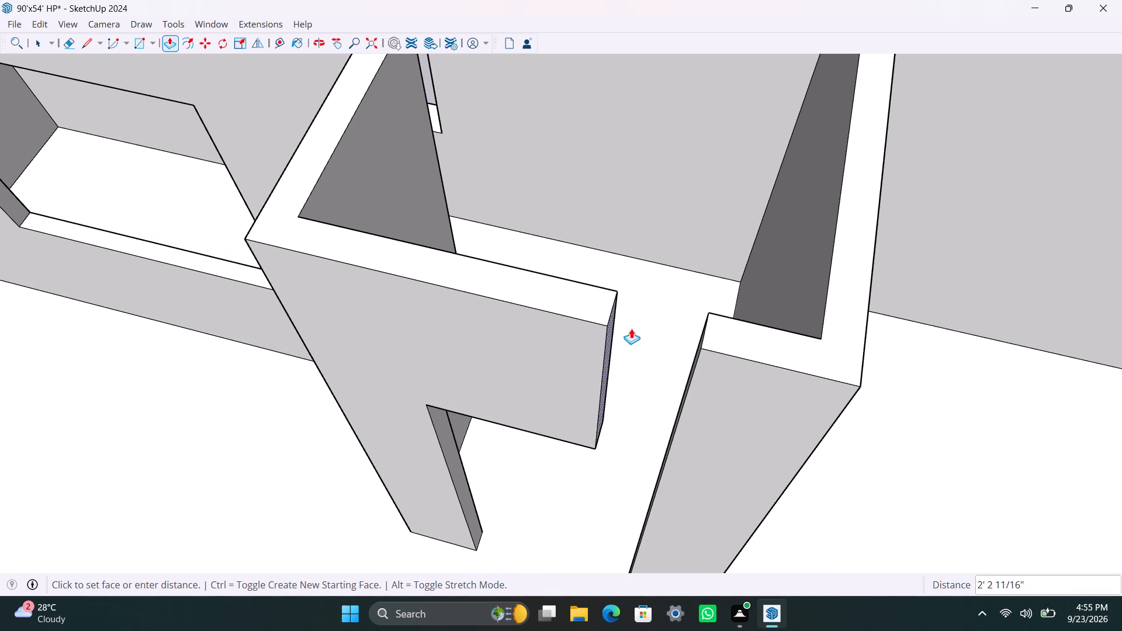
left_click_drag(631, 328, 712, 314)
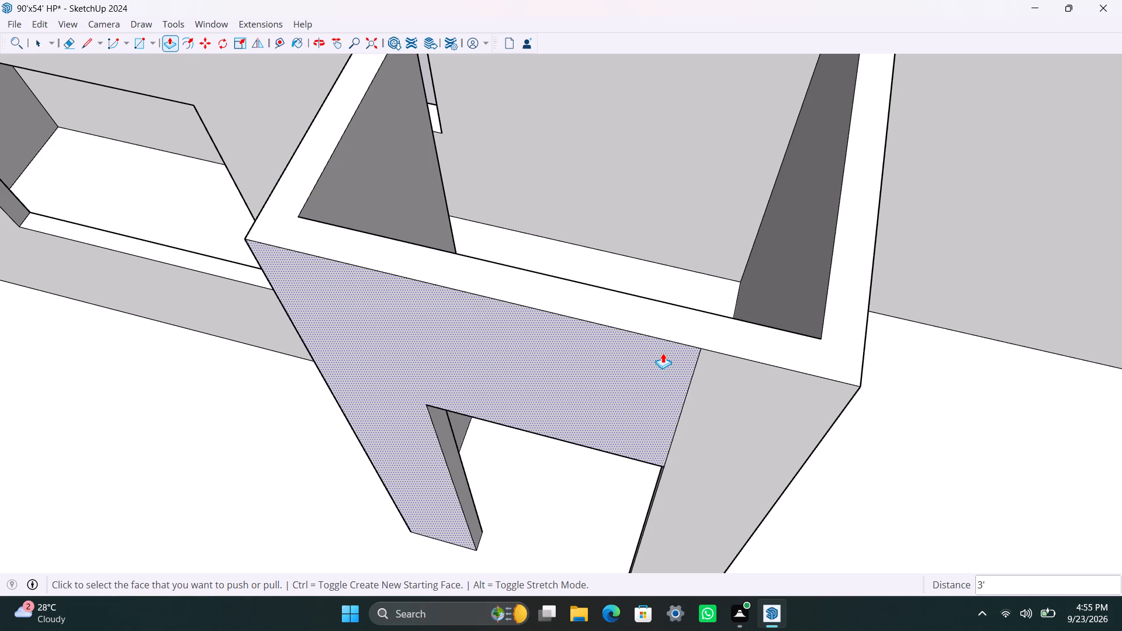
Save the model.
key("ctrl+s")
key("space")
Examine the new doorway and the remaining rooms, especially the enclosed rooms and small compartments behind the long partition.
scroll(575, 285, "down", 15)
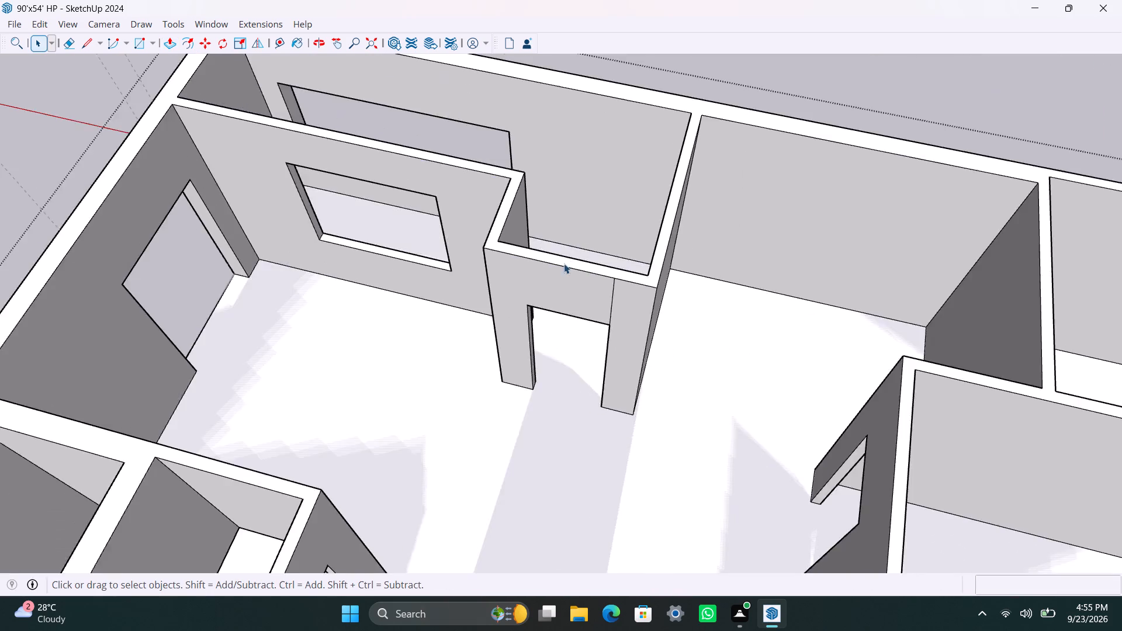
scroll(564, 264, "down", 18)
middle_click_drag(512, 387, 1121, 271)
scroll(574, 318, "up", 6)
scroll(560, 246, "up", 3)
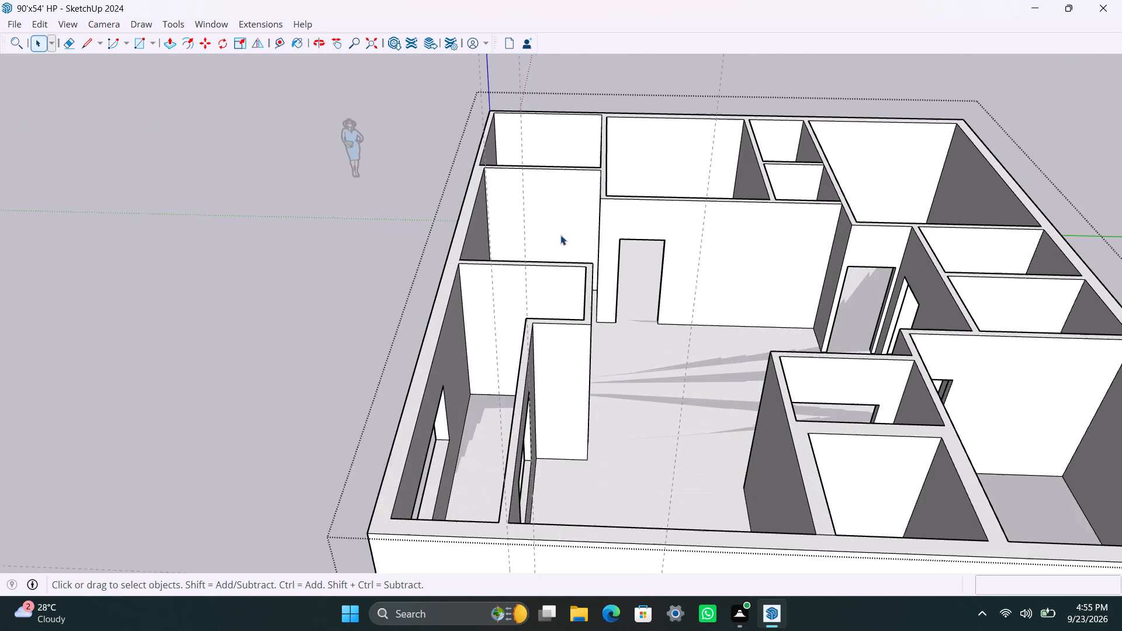
middle_click_drag(560, 234, 599, 365)
scroll(803, 324, "up", 2)
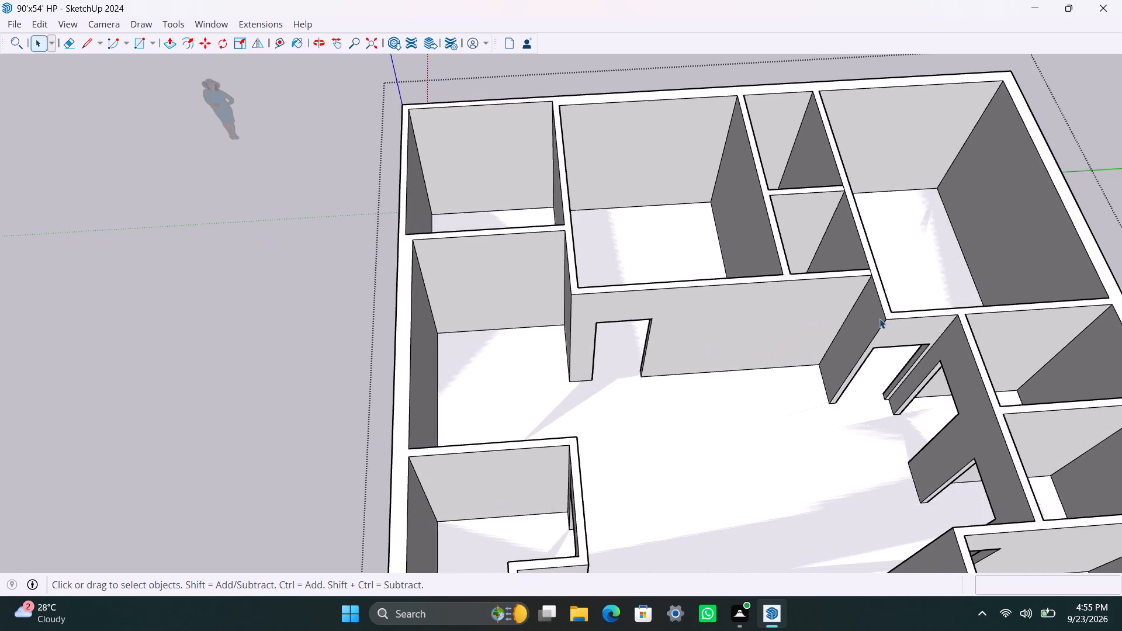
middle_click_drag(882, 316, 615, 328)
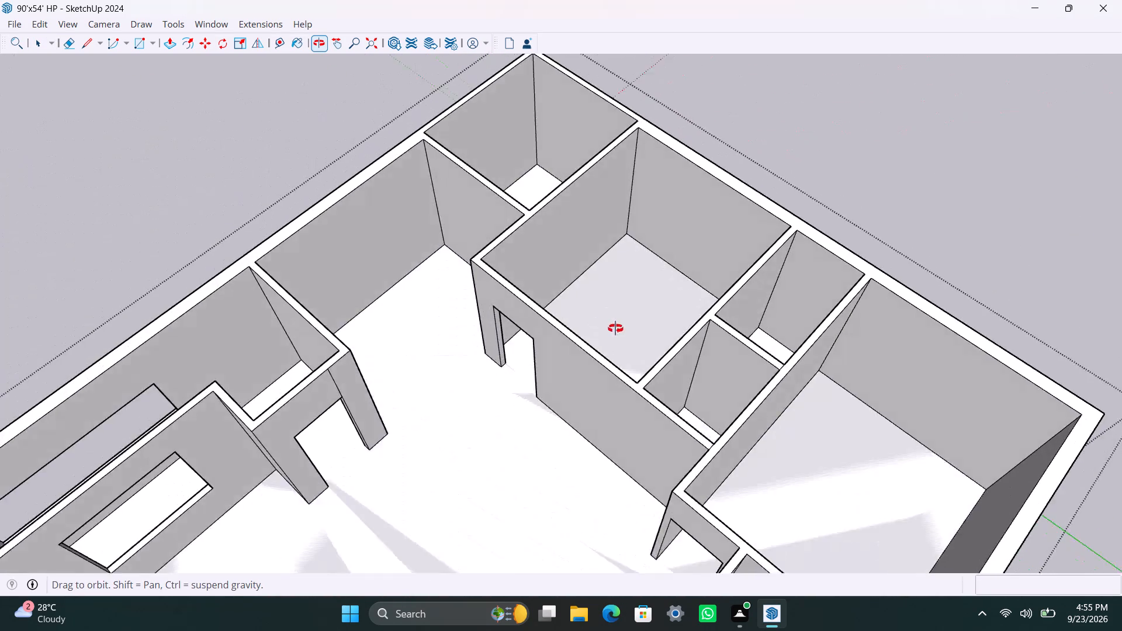
middle_click_drag(615, 328, 699, 333)
scroll(745, 381, "up", 3)
middle_click_drag(712, 397, 766, 415)
scroll(780, 340, "up", 2)
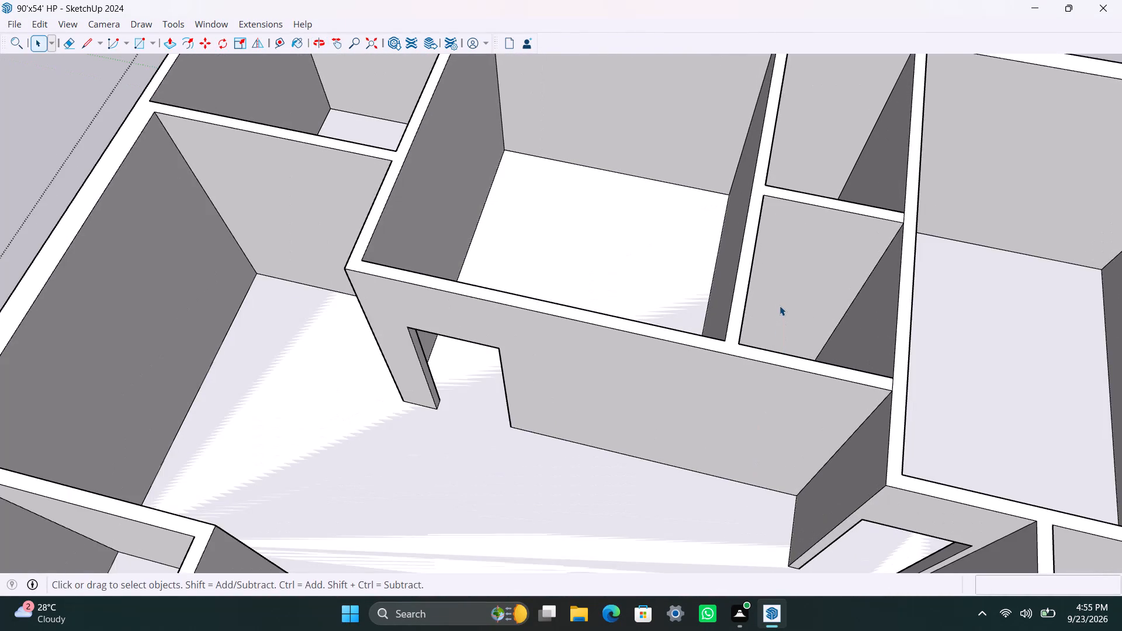
scroll(760, 384, "up", 2)
middle_click_drag(676, 352, 531, 238, "shift")
scroll(594, 342, "up", 2)
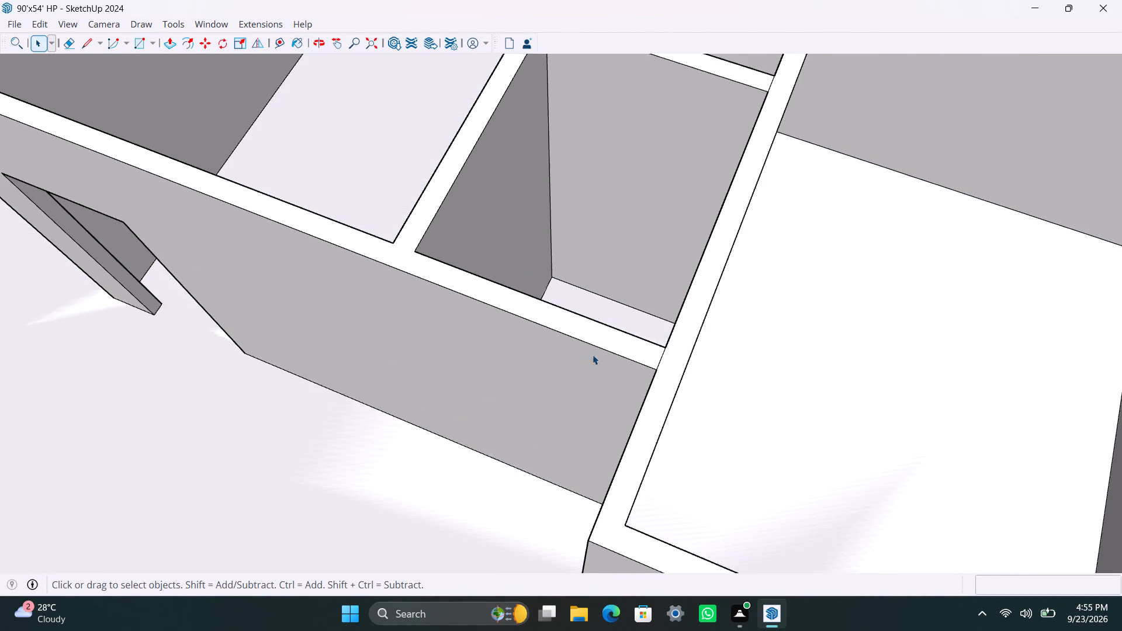
middle_click_drag(534, 450, 643, 442)
scroll(590, 310, "down", 4)
middle_click_drag(591, 289, 591, 342)
scroll(578, 293, "down", 4)
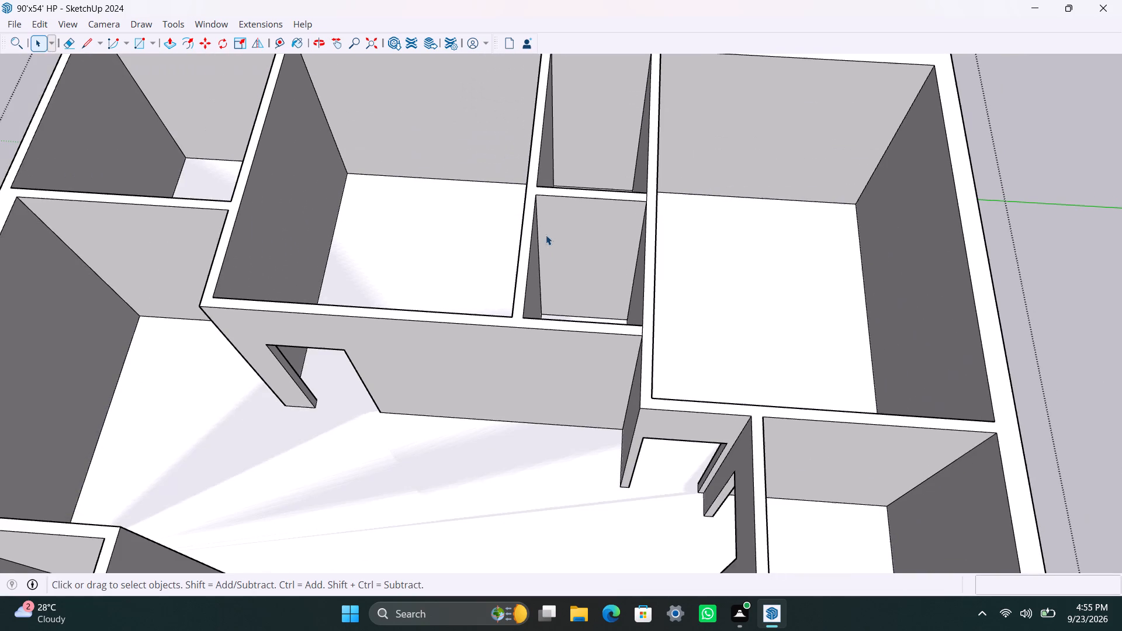
Measure the width of the back wall in the small compartment behind the long partition, along its floor edge.
middle_click_drag(545, 255, 542, 292)
scroll(545, 349, "up", 4)
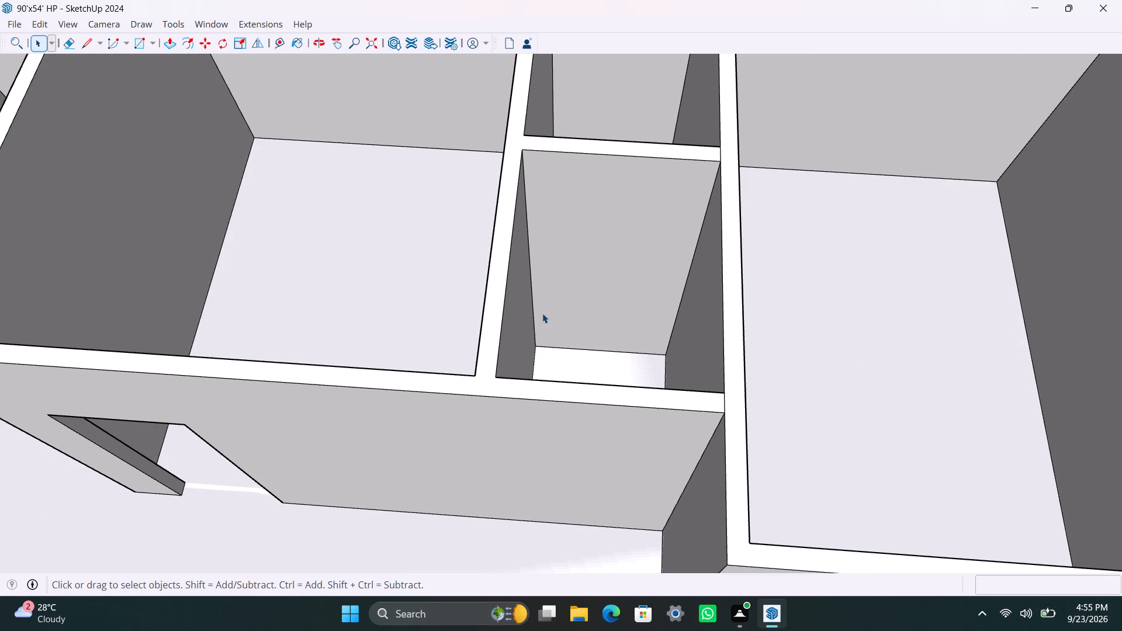
key("d")
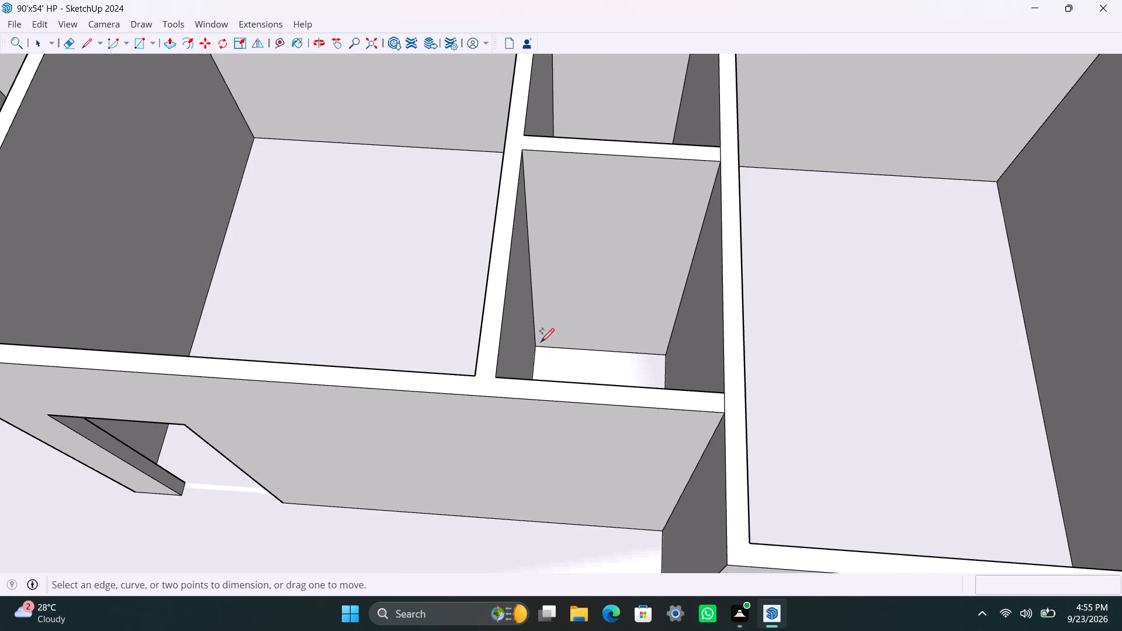
left_click(539, 345)
left_click(666, 353)
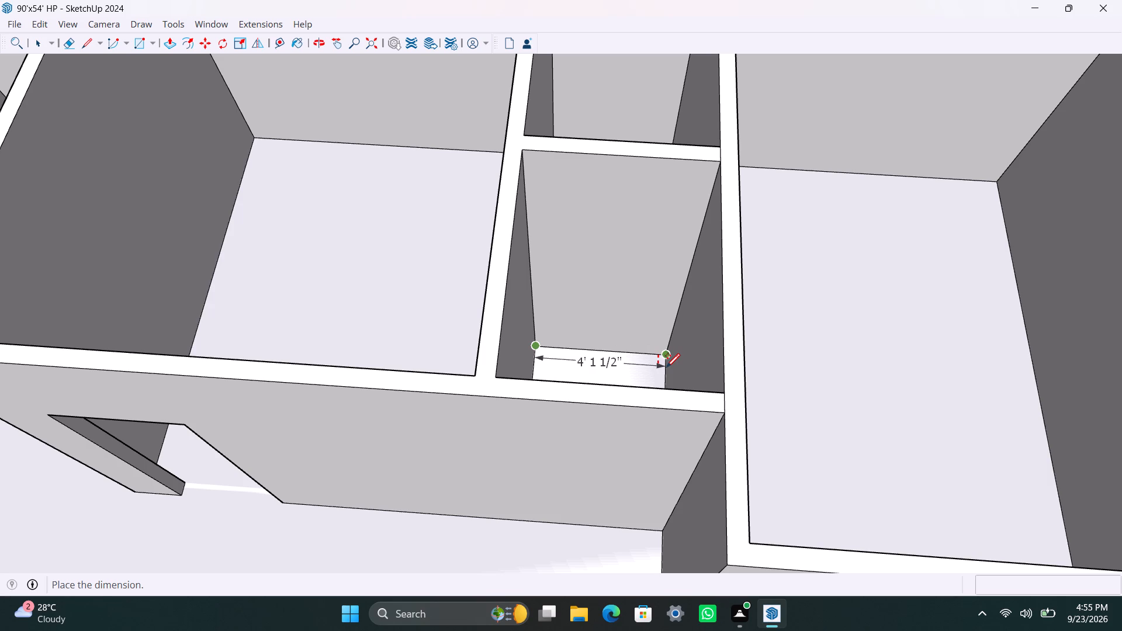
key("space")
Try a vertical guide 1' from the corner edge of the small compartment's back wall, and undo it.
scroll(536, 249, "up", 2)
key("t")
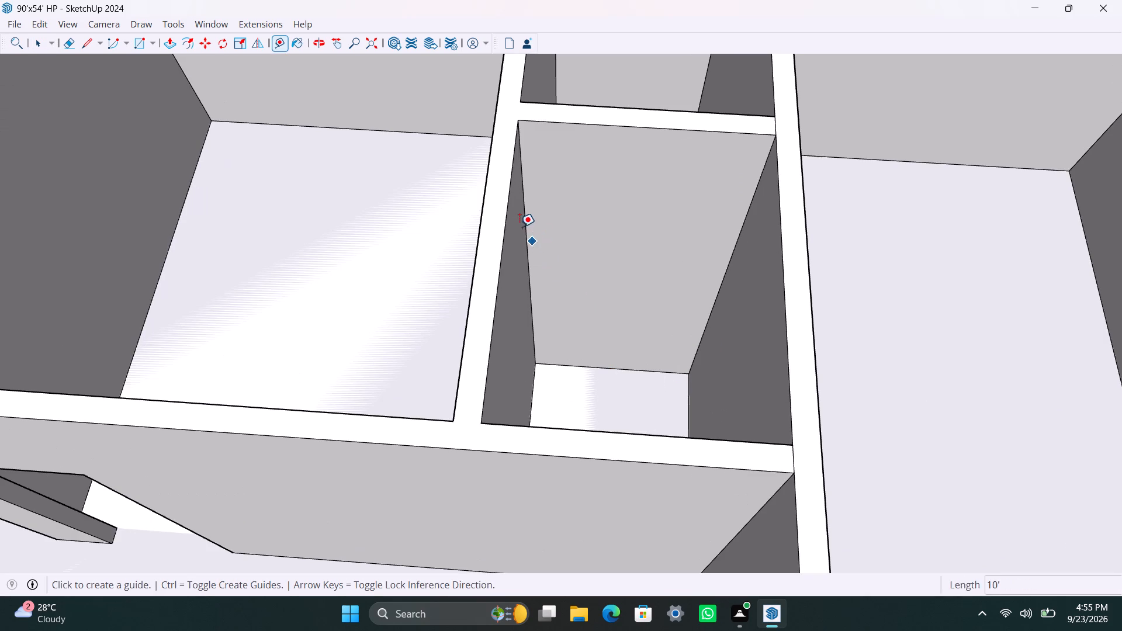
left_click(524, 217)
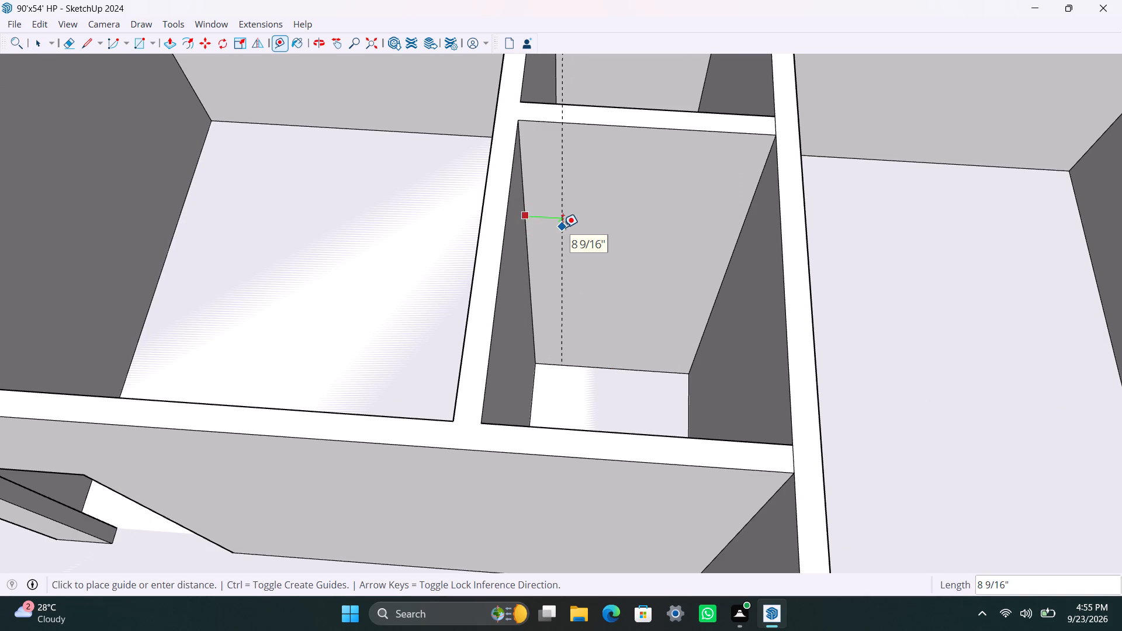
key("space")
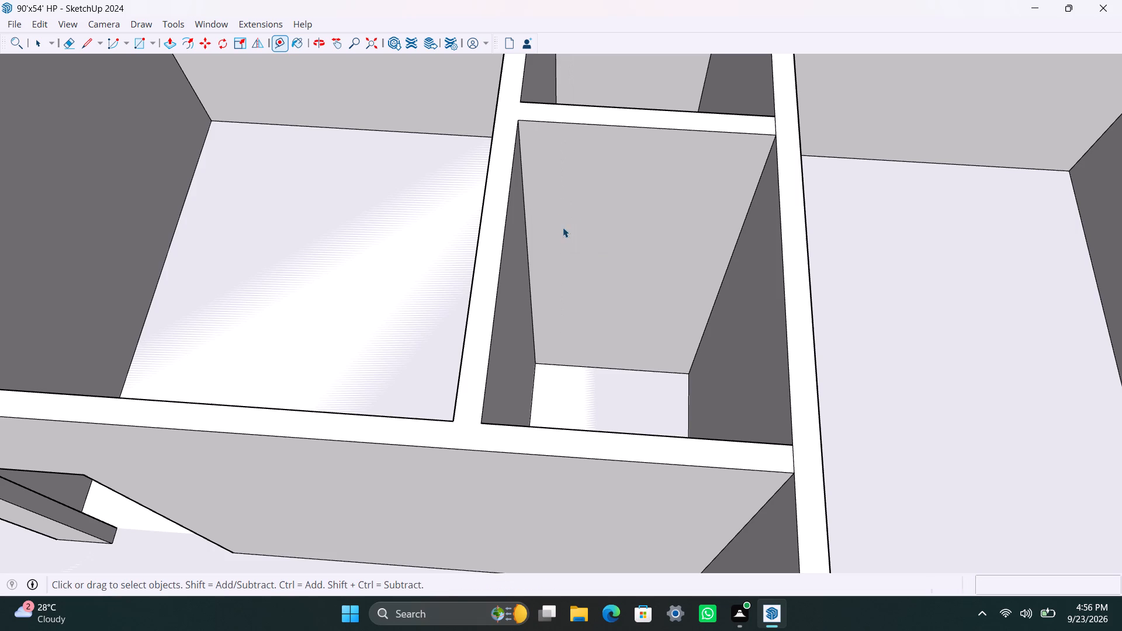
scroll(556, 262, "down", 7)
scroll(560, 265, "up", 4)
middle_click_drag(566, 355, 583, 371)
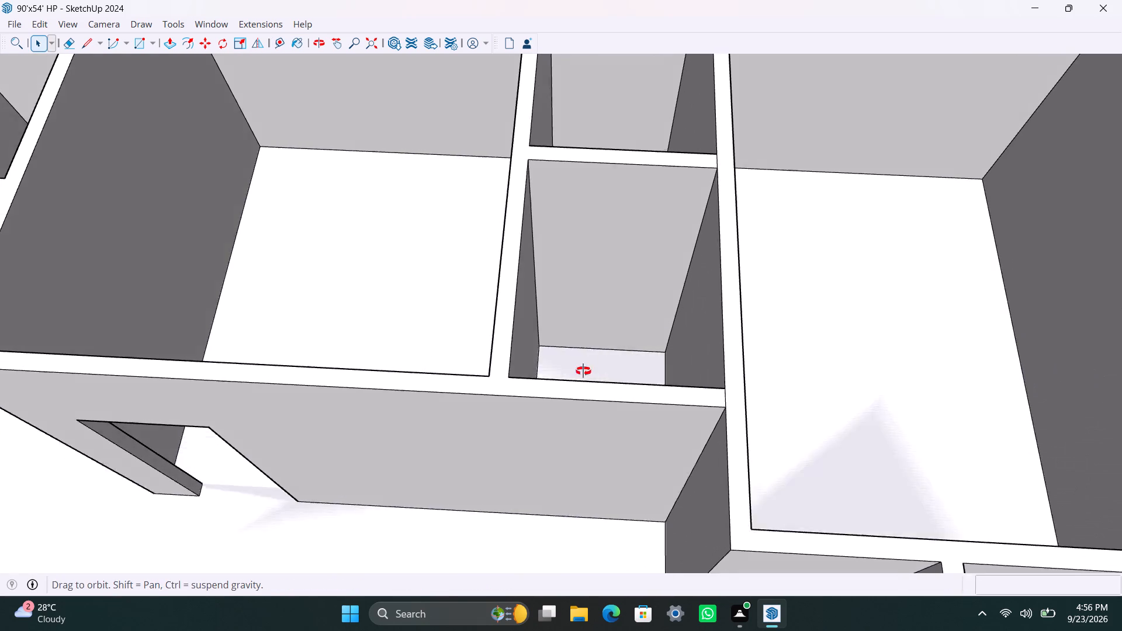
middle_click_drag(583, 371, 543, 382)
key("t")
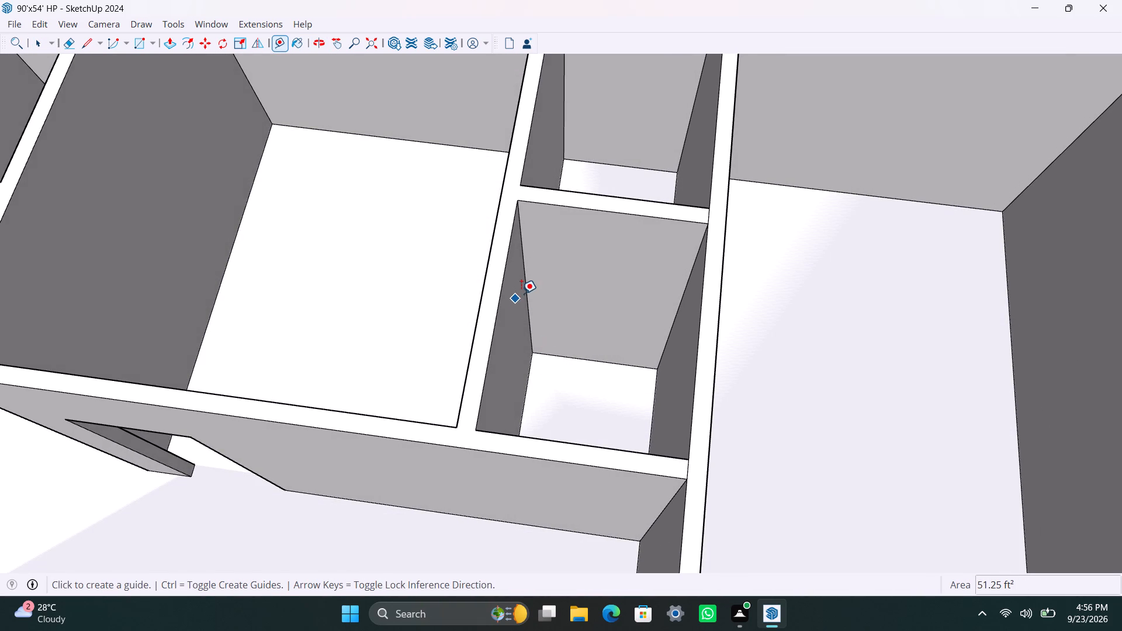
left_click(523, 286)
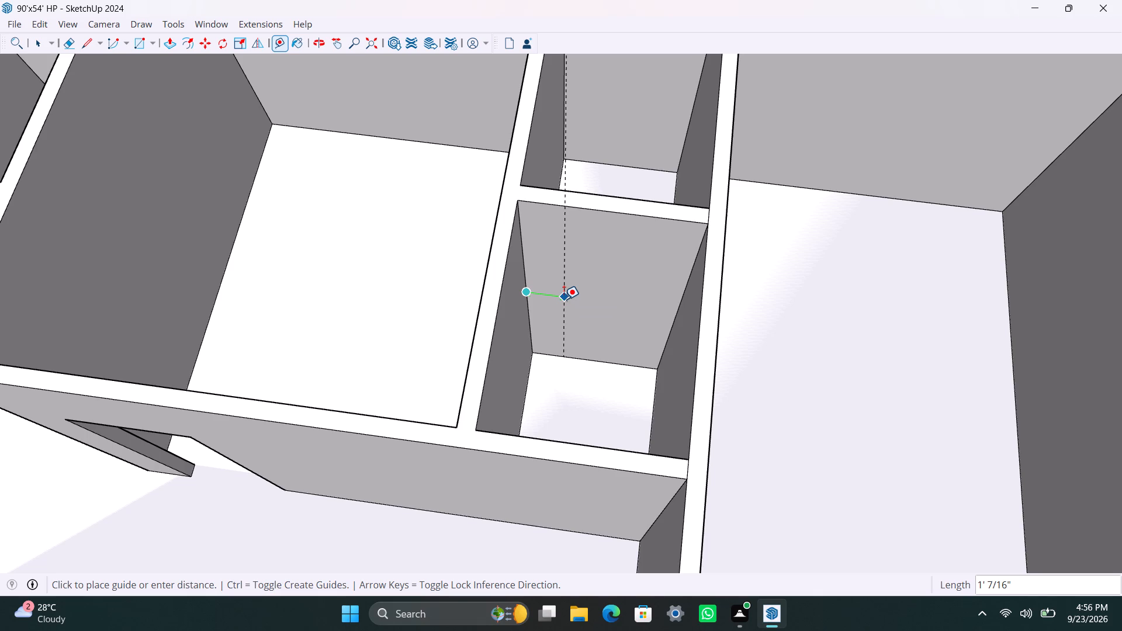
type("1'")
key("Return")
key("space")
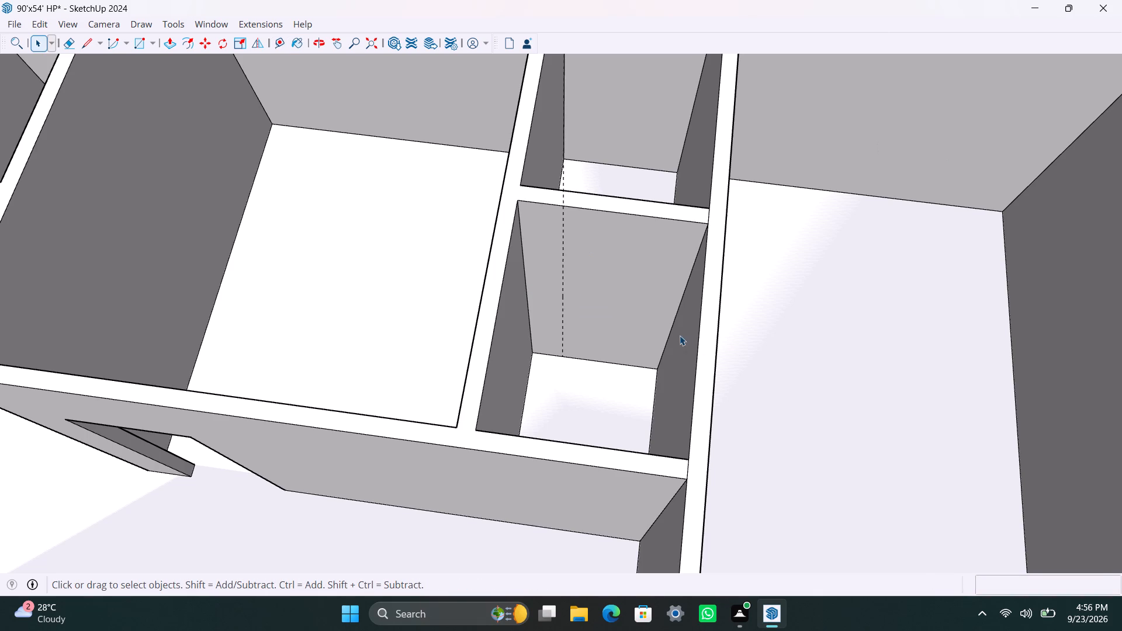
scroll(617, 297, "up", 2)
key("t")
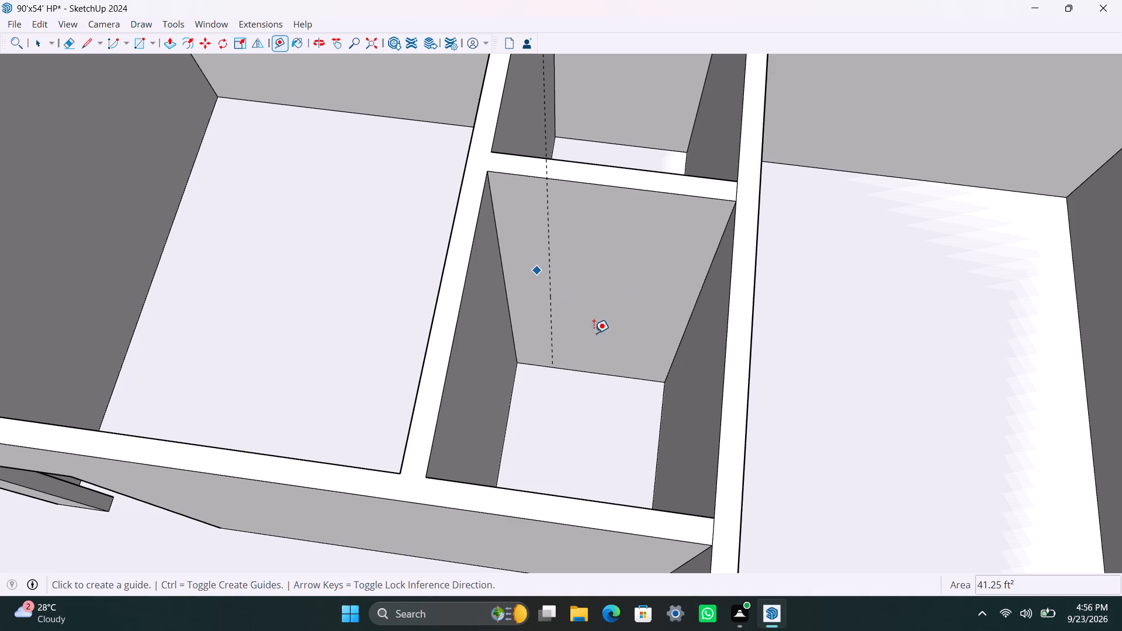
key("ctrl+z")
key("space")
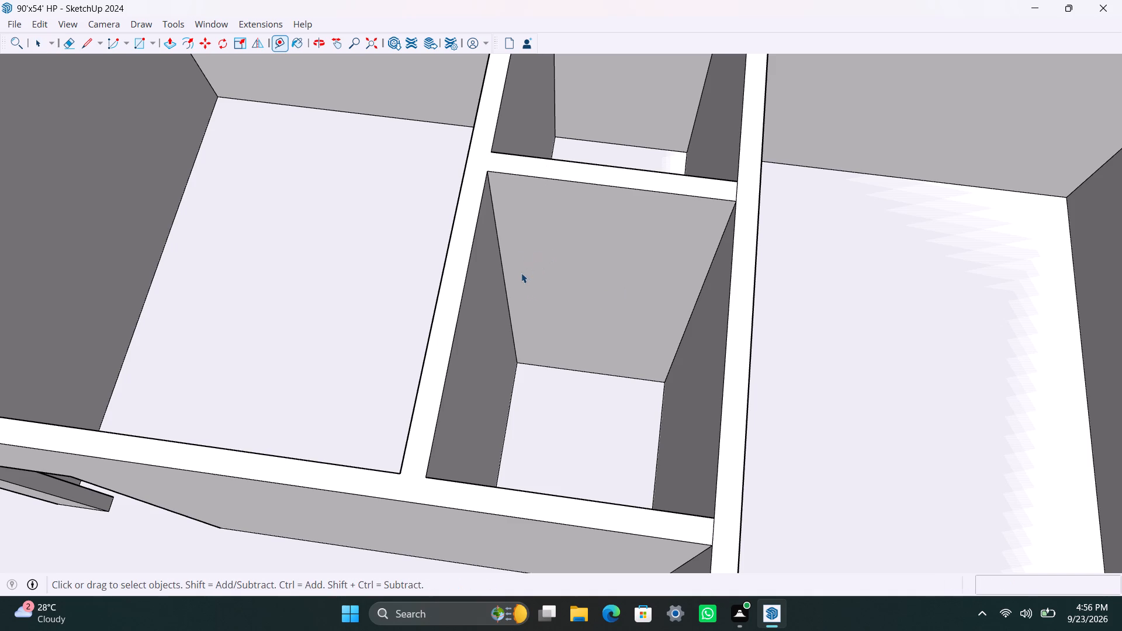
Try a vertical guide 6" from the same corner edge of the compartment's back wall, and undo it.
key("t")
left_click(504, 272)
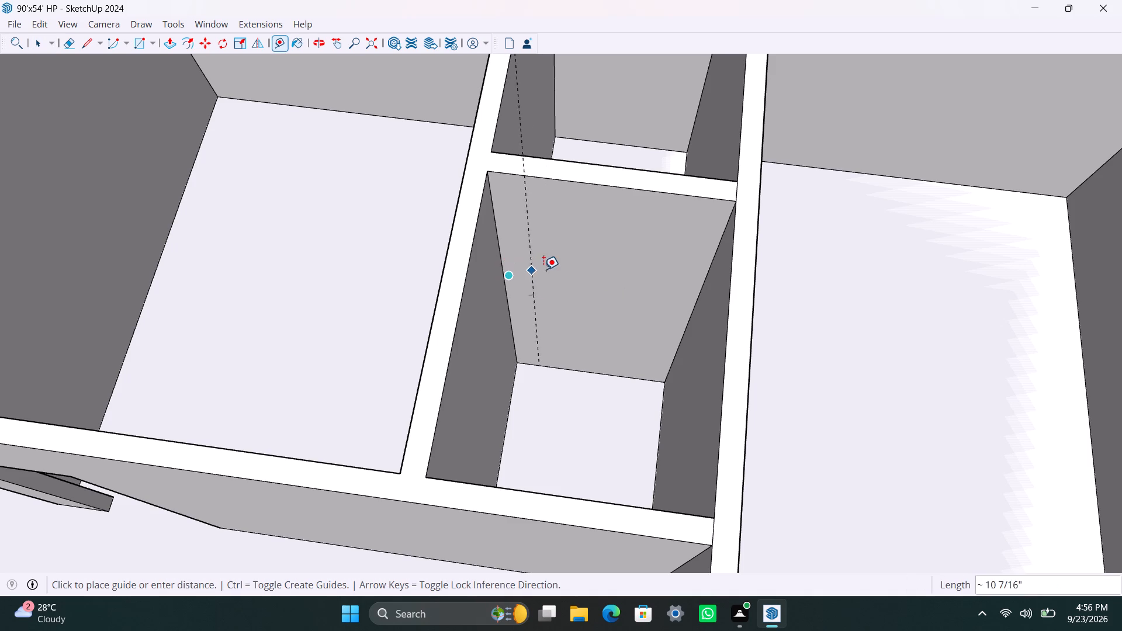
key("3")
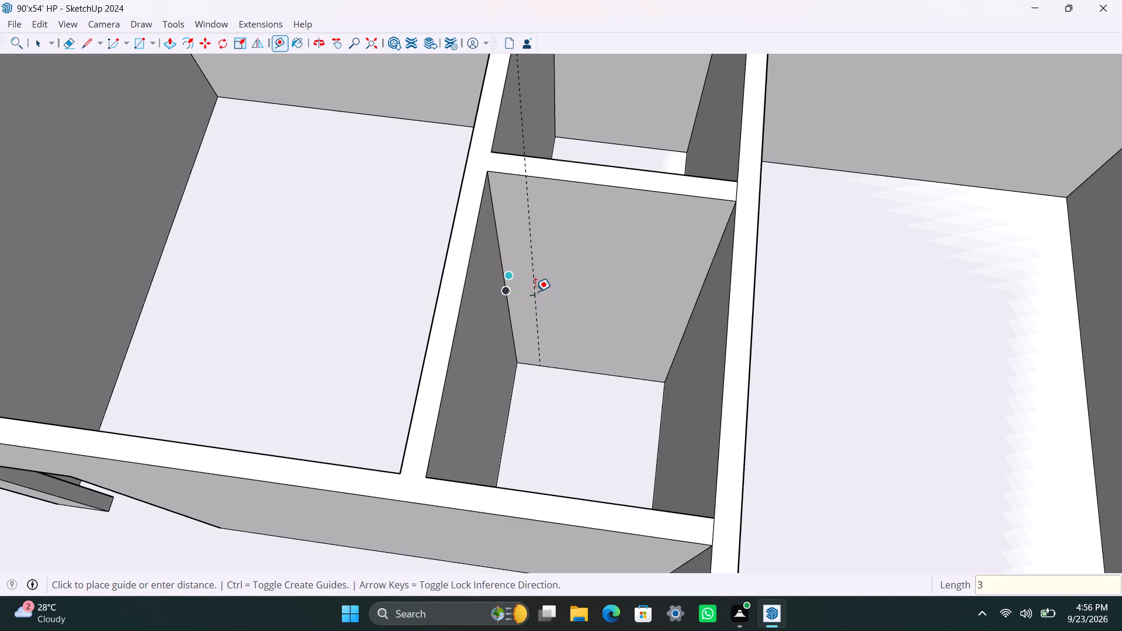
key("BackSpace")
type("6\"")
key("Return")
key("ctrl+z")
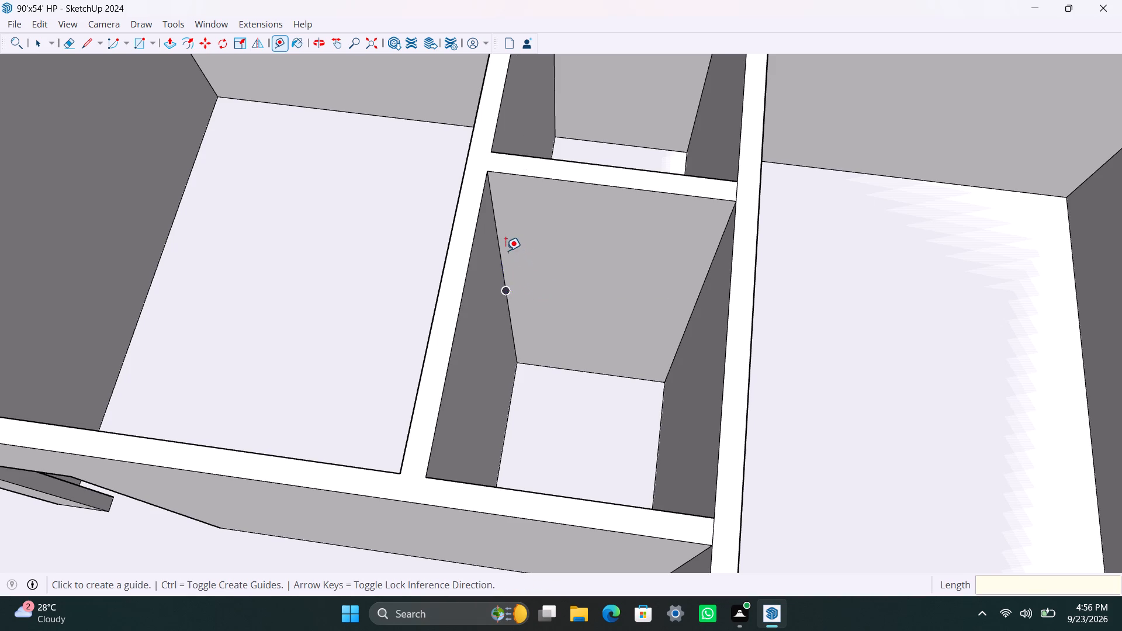
Place vertical guides on the compartment's back wall, one 6" from the corner edge and one 3' beyond it.
left_click_drag(500, 244, 500, 249)
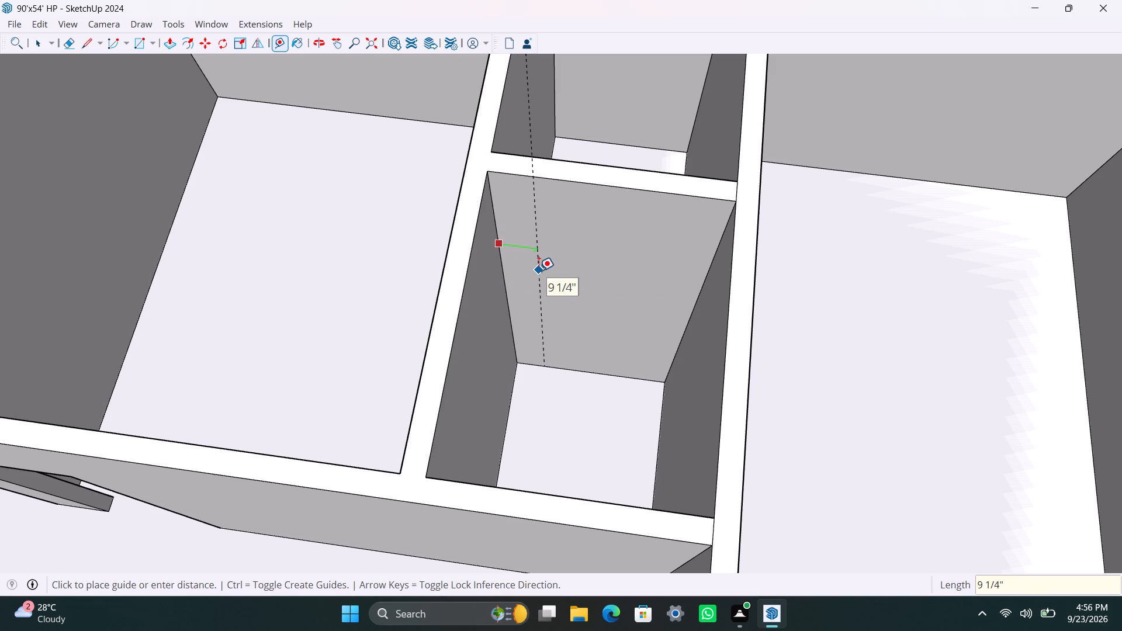
type("6\"")
key("Return")
key("space")
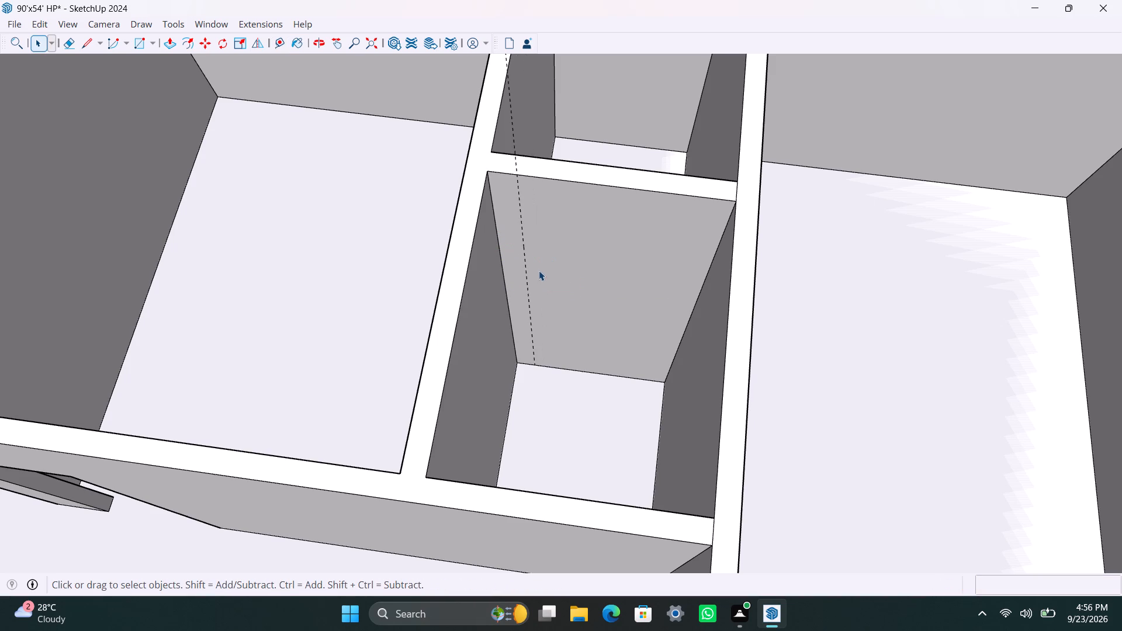
key("t")
left_click(528, 267)
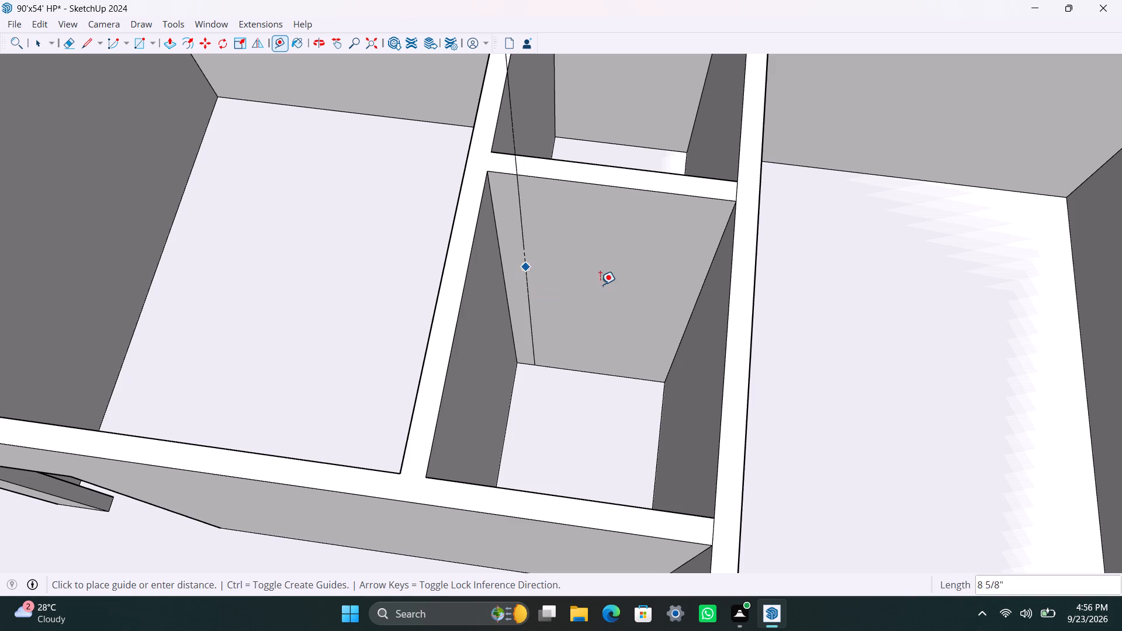
type("3'")
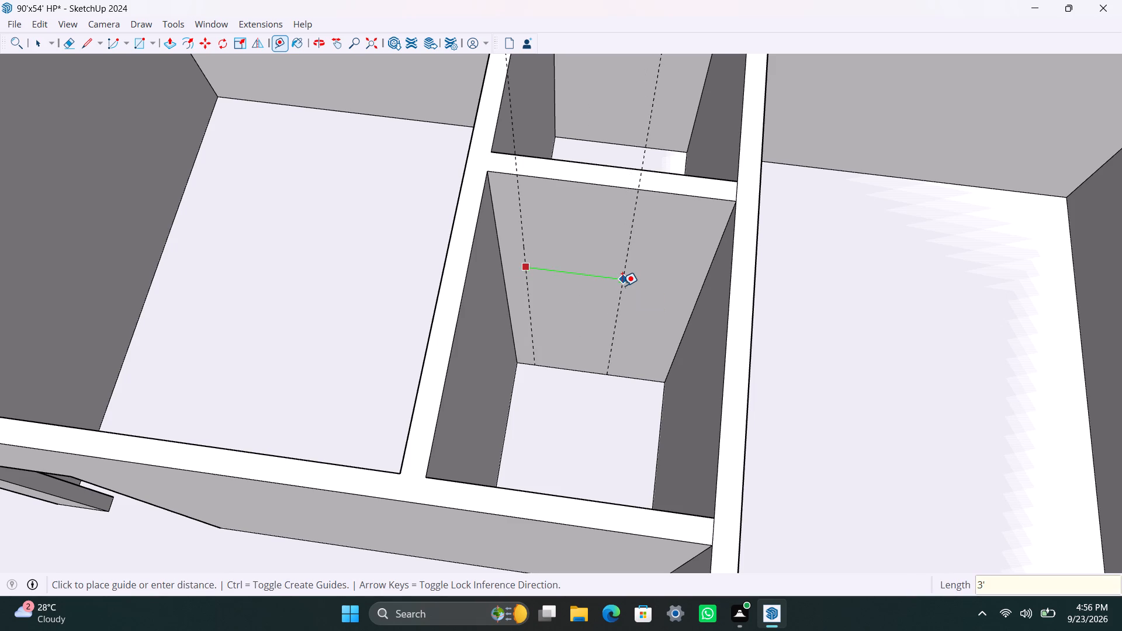
key("Return")
key("space")
Place a horizontal guide 3' below the top edge of the compartment's back wall.
key("t")
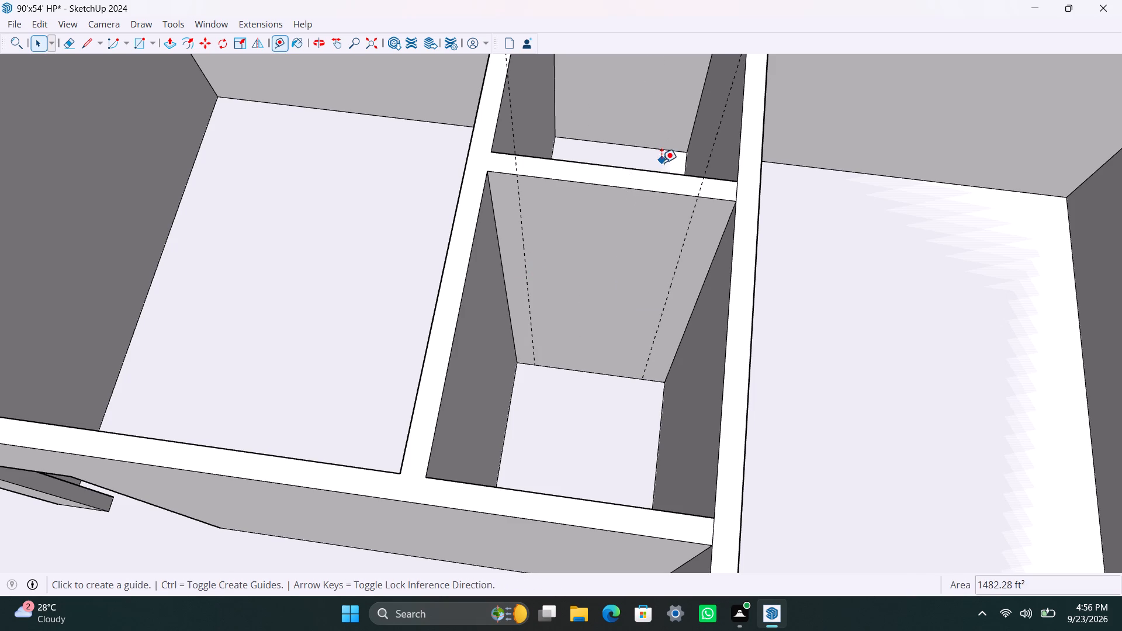
left_click_drag(645, 189, 638, 201)
type("3'")
key("Return")
key("space")
Draw a 3' wide doorway rectangle on the compartment's back wall, from the guide intersection down to the floor.
scroll(588, 307, "up", 3)
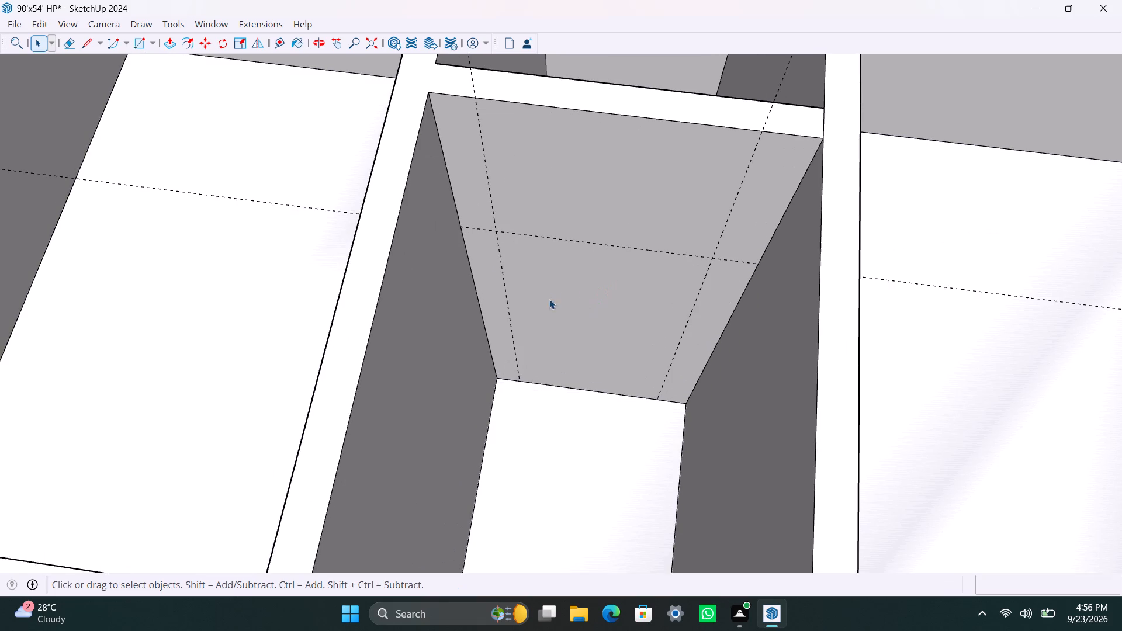
middle_click_drag(549, 299, 543, 241)
scroll(541, 249, "up", 1)
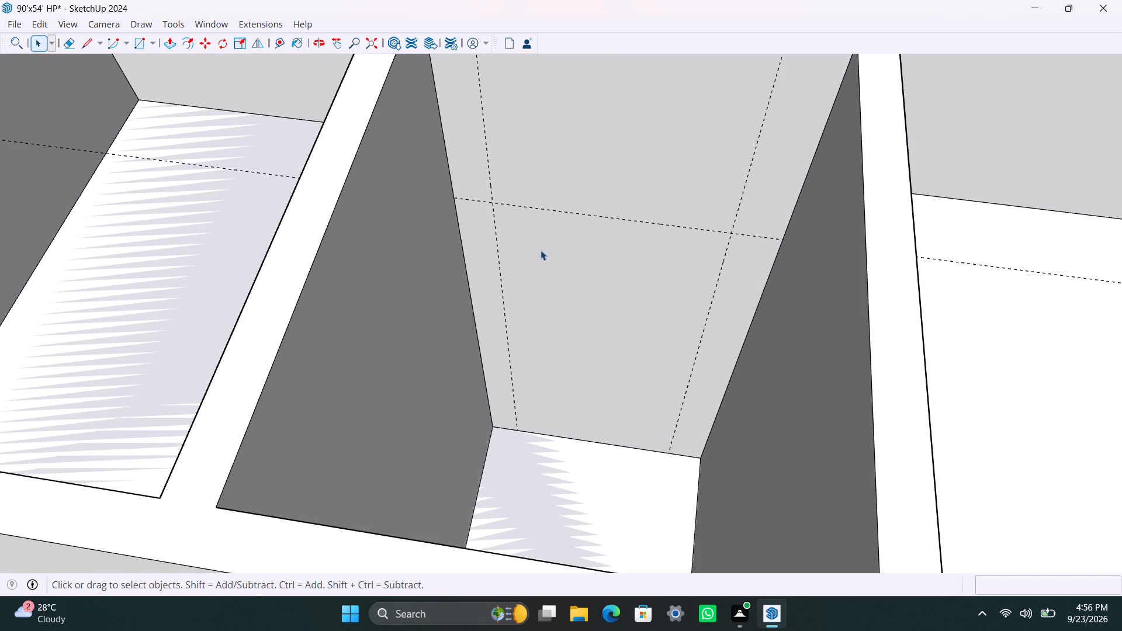
key("r")
key("space")
left_click(536, 247)
left_click(536, 247)
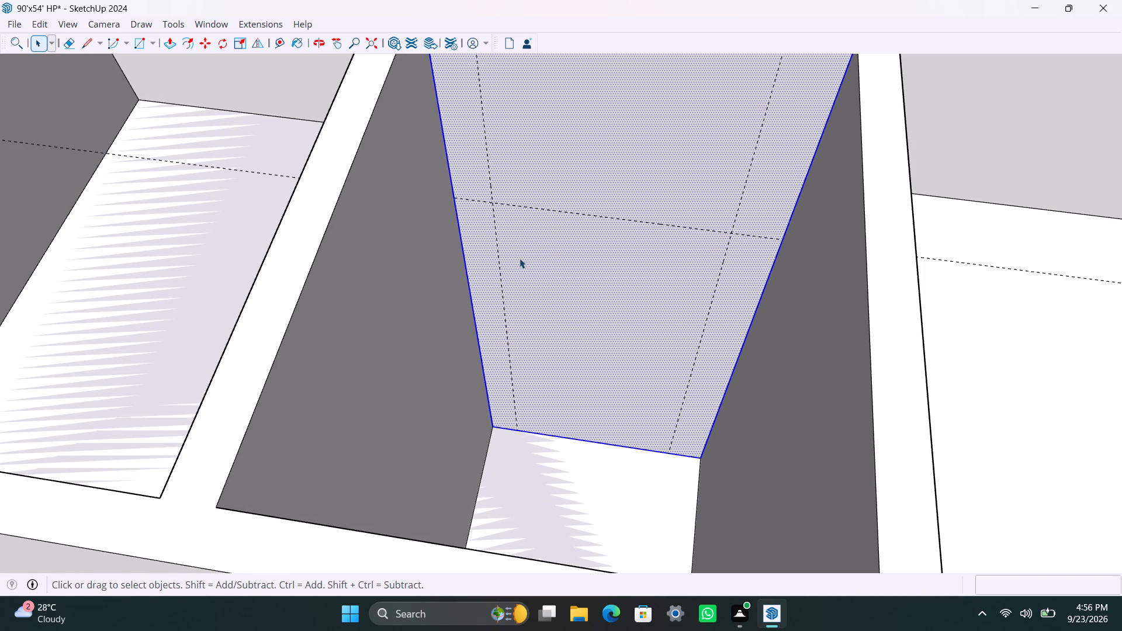
key("r")
left_click(494, 203)
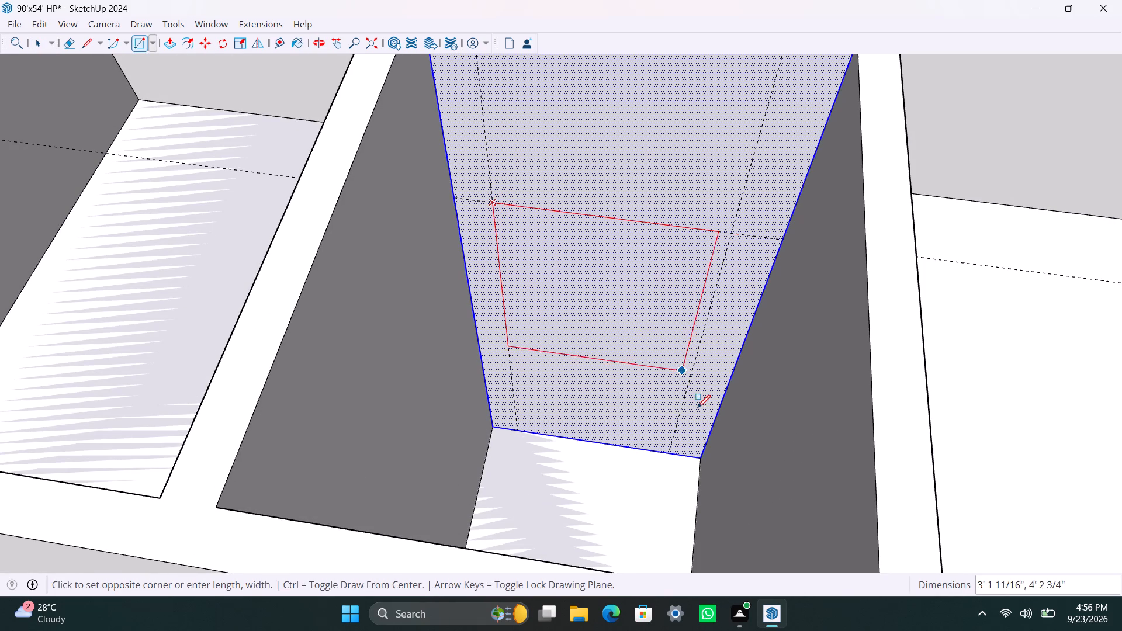
left_click(670, 451)
key("space")
Push/Pull the doorway rectangle 4 1/2" through the wall to open the passage between the two compartments.
left_click(623, 405)
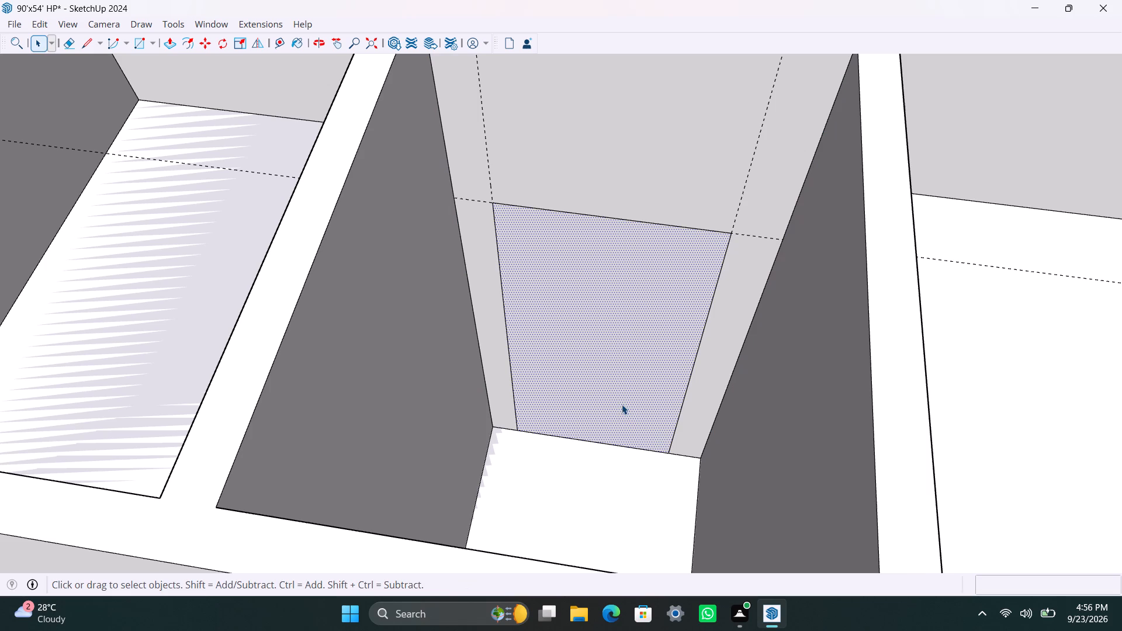
key("p")
left_click(622, 404)
left_click(605, 330)
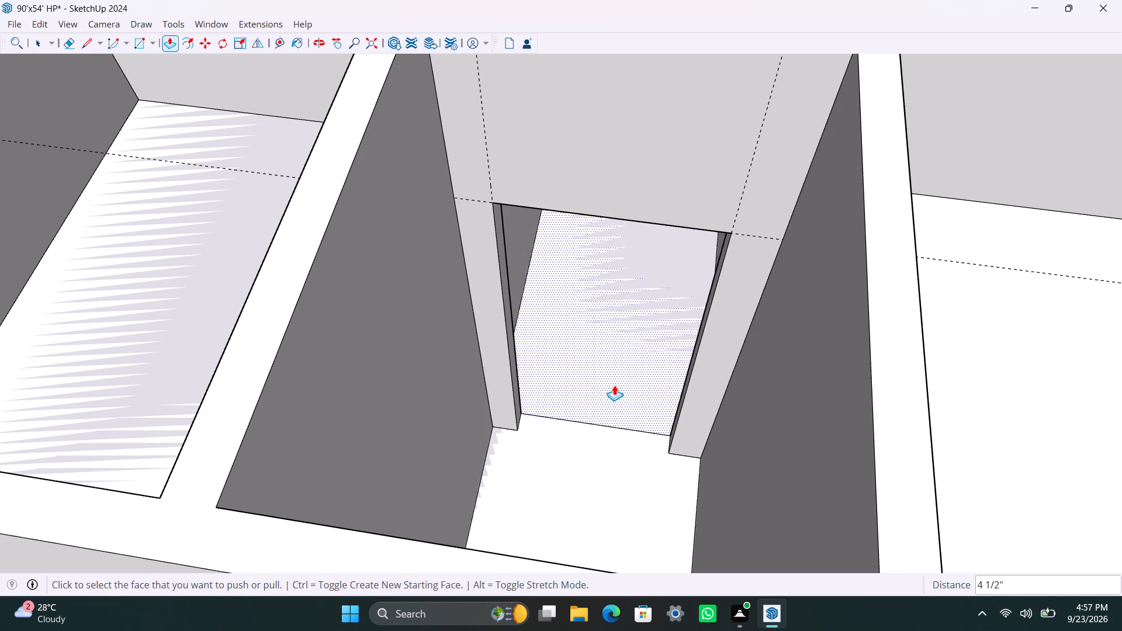
Save the model.
key("ctrl+s")
Delete the leftover threshold edge on the floor of the new compartment doorway.
key("space")
scroll(611, 418, "up", 3)
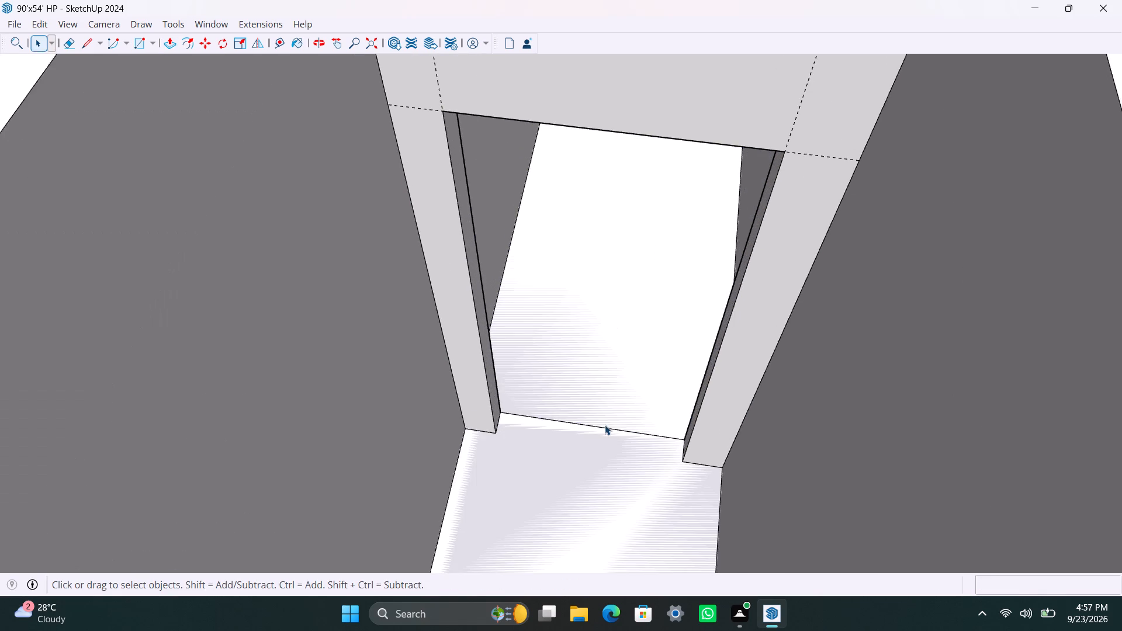
scroll(605, 425, "up", 2)
left_click(604, 429)
key("Delete")
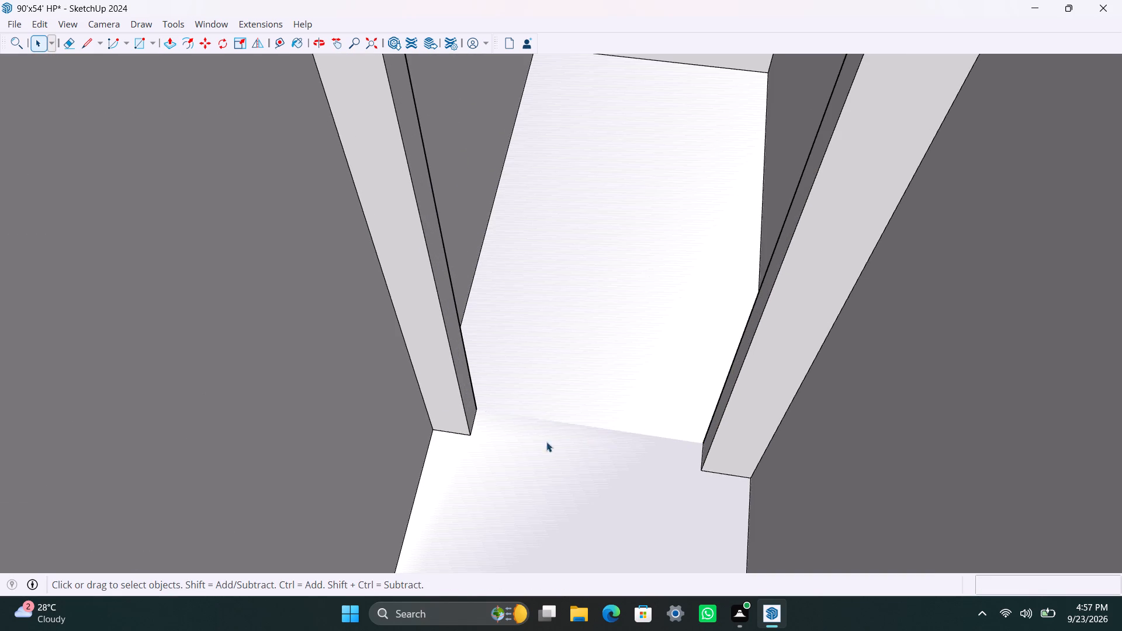
Place a vertical guide on the large corner room's wall beside the two small compartments, about 3'10" from the wall's near corner.
scroll(525, 371, "down", 15)
scroll(512, 293, "up", 3)
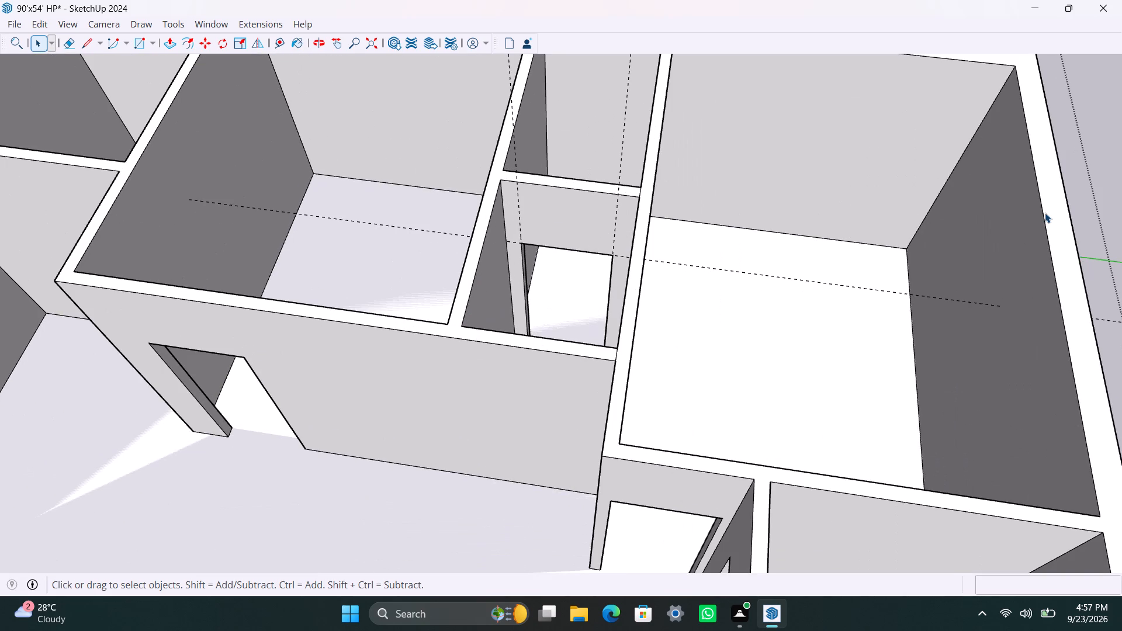
scroll(711, 373, "down", 5)
middle_click_drag(715, 356, 337, 373)
scroll(437, 363, "up", 2)
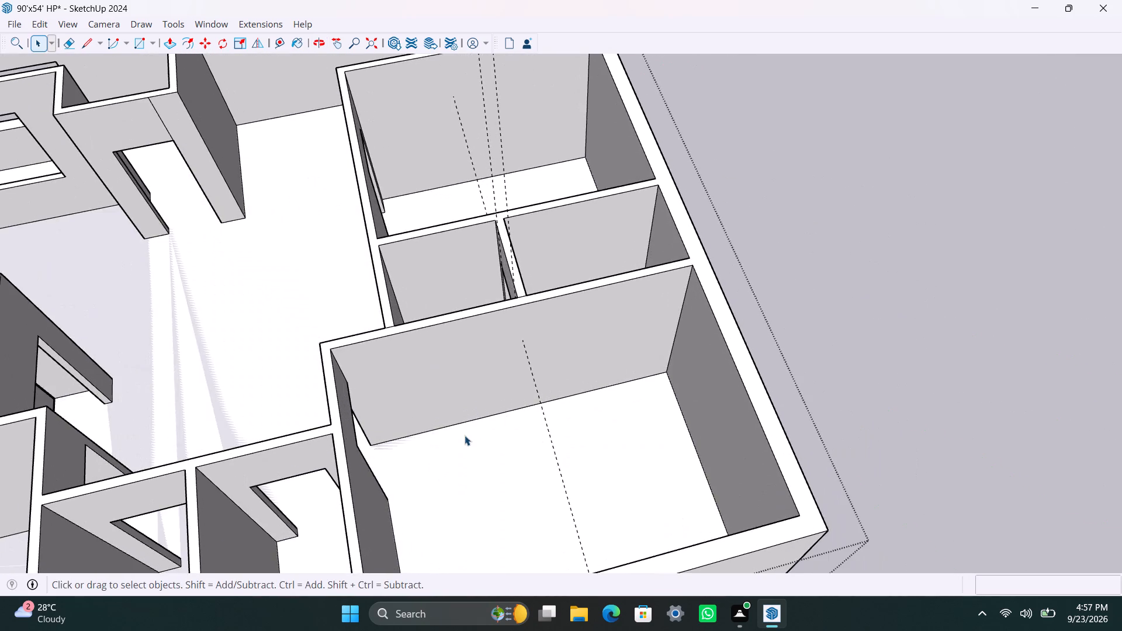
middle_click_drag(466, 440, 407, 386)
scroll(444, 379, "up", 1)
middle_click_drag(476, 381, 594, 467)
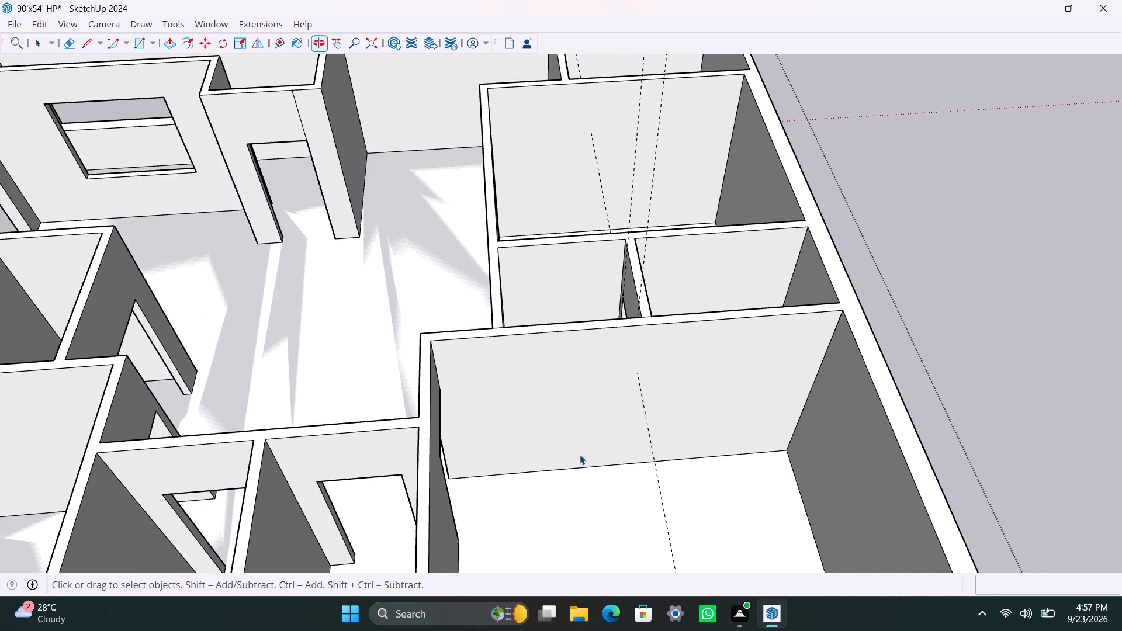
scroll(560, 441, "up", 2)
middle_click_drag(538, 461, 531, 464)
key("t")
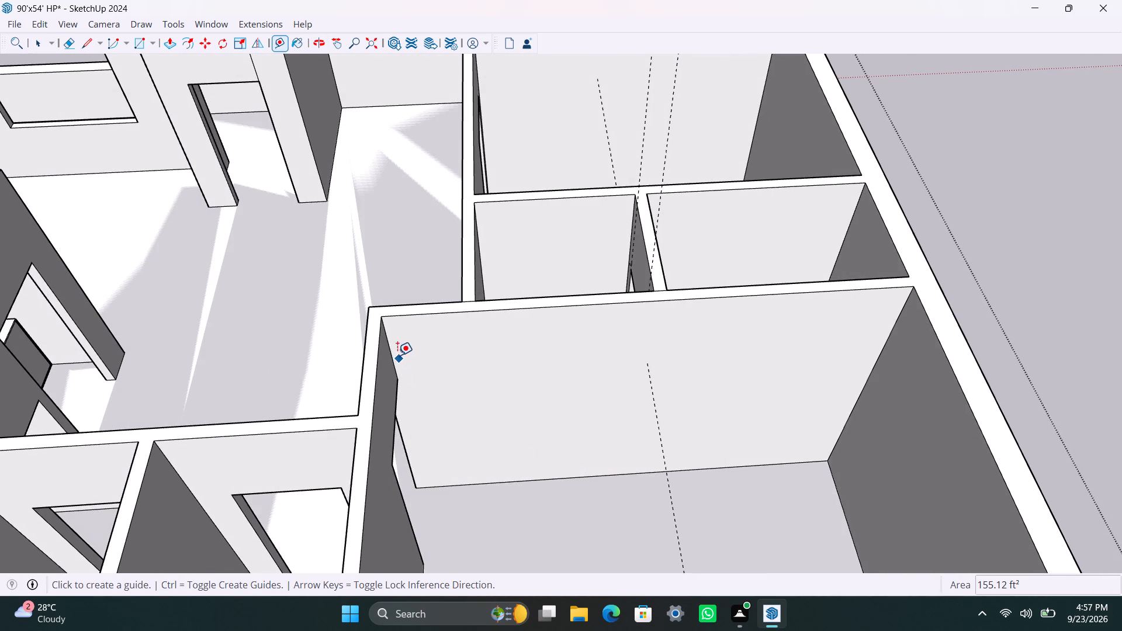
left_click(389, 350)
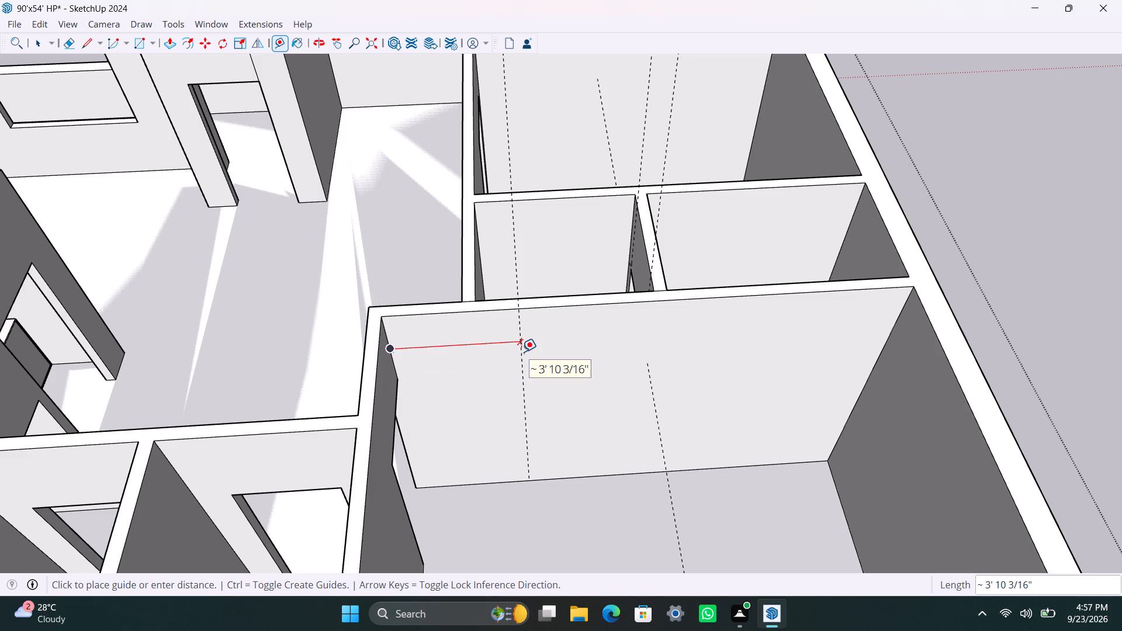
left_click(520, 351)
Place a second vertical guide on the same wall, 3' from the first one.
left_click(518, 348)
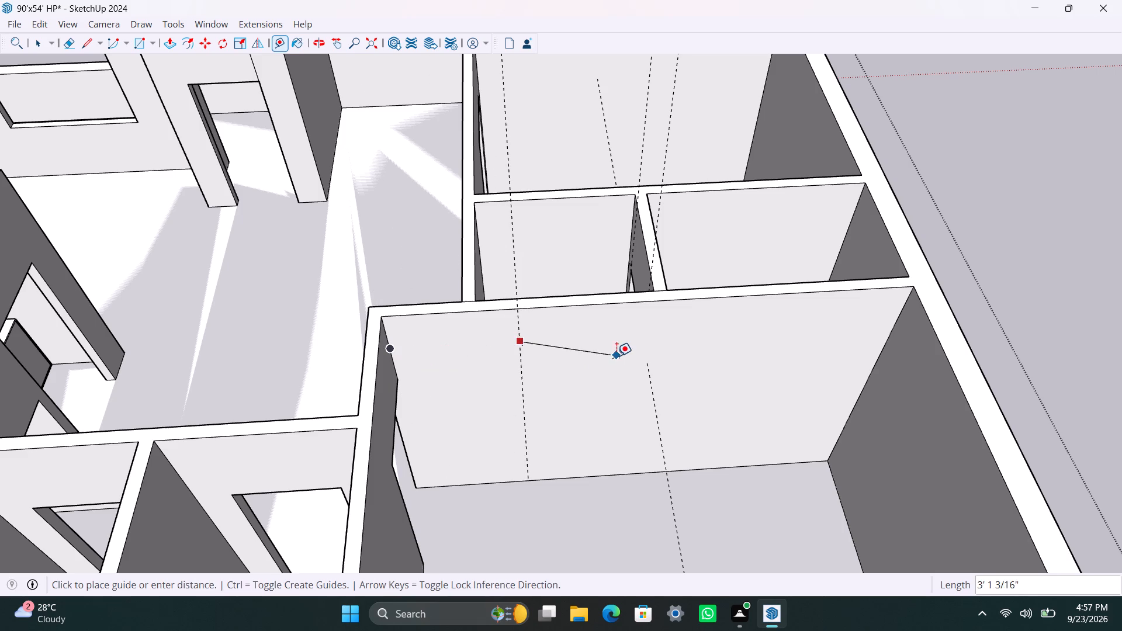
key("space")
key("t")
left_click(521, 358)
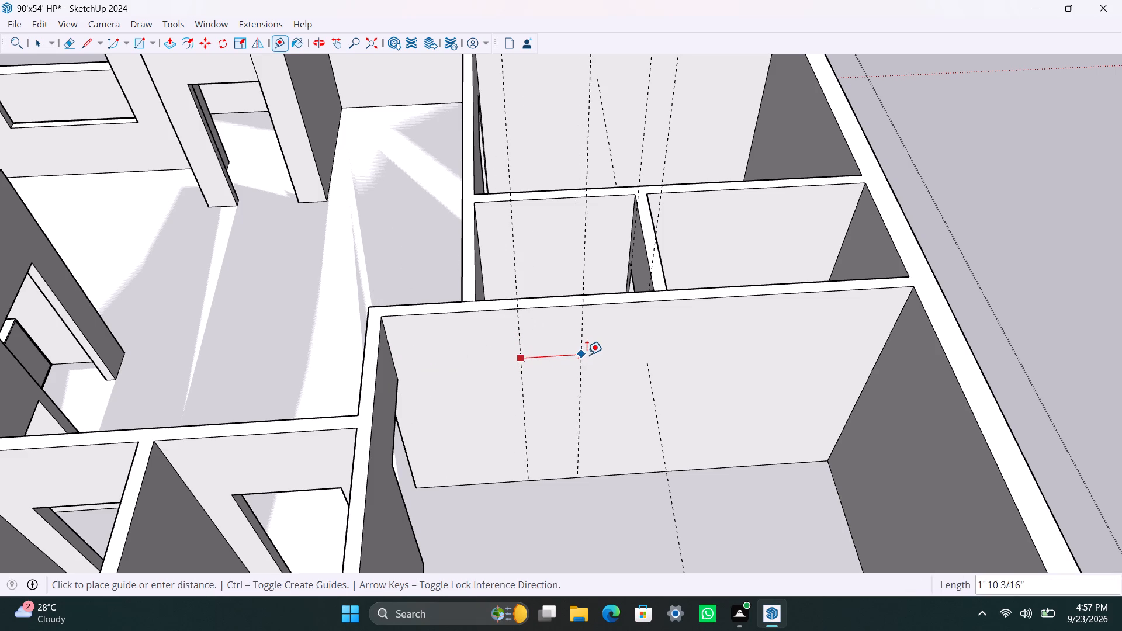
type("3'")
key("Return")
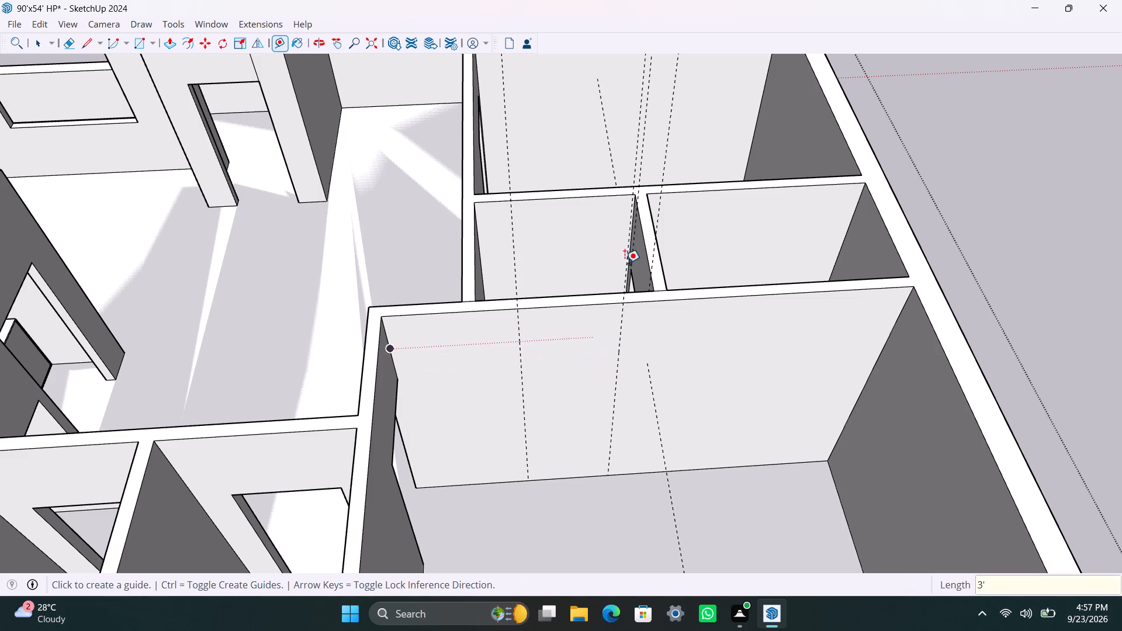
Place a horizontal guide on the same wall, 3' below its top edge.
left_click(602, 306)
key("2")
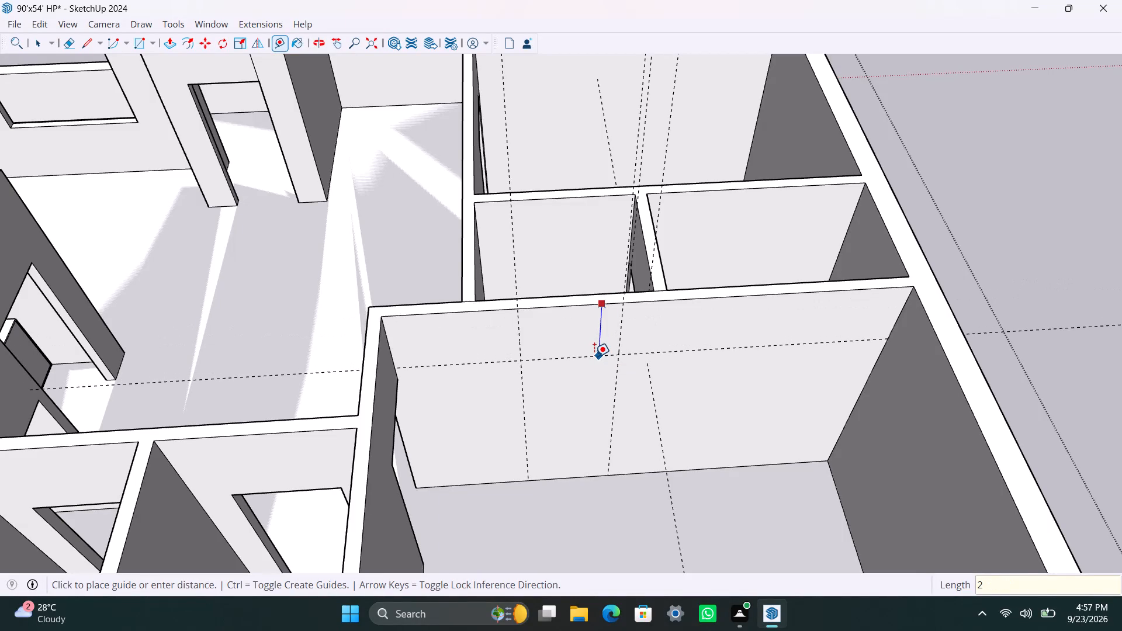
key("BackSpace")
type("3'")
key("Return")
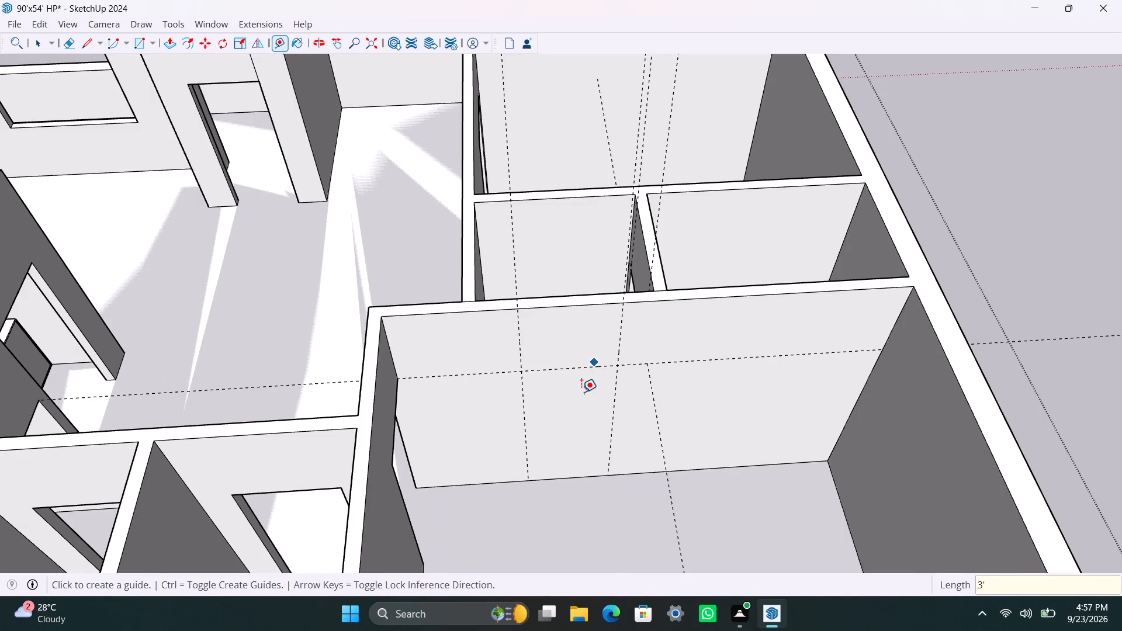
key("space")
Draw a 3' wide doorway rectangle on the corner room's wall, from the guide intersection down to the floor.
scroll(569, 395, "up", 2)
middle_click_drag(522, 417, 493, 405)
scroll(501, 393, "up", 3)
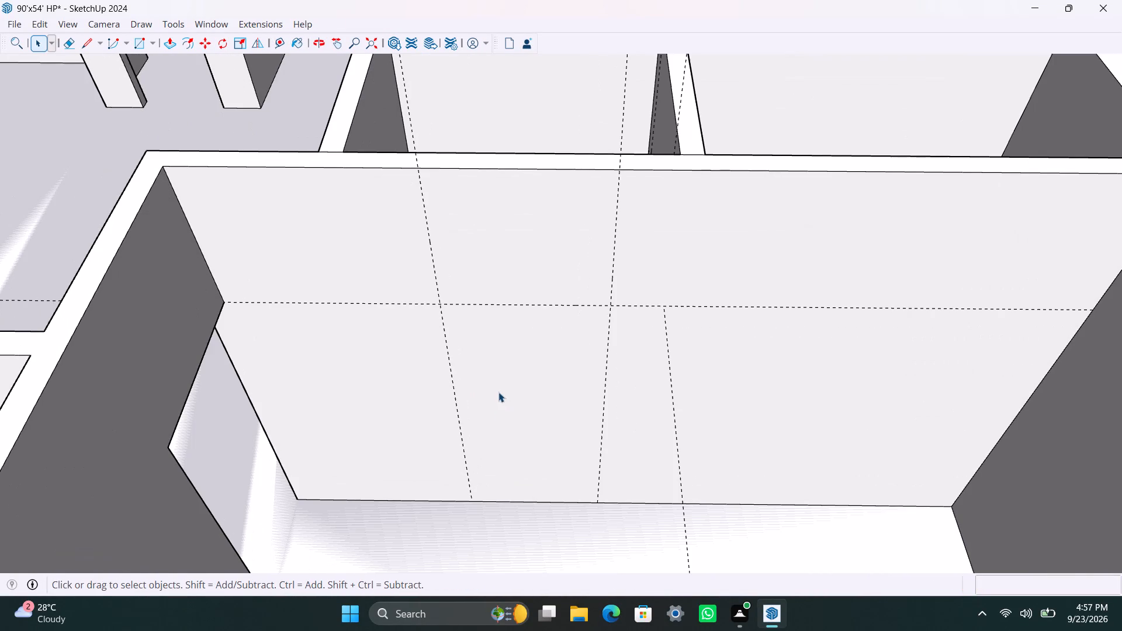
key("r")
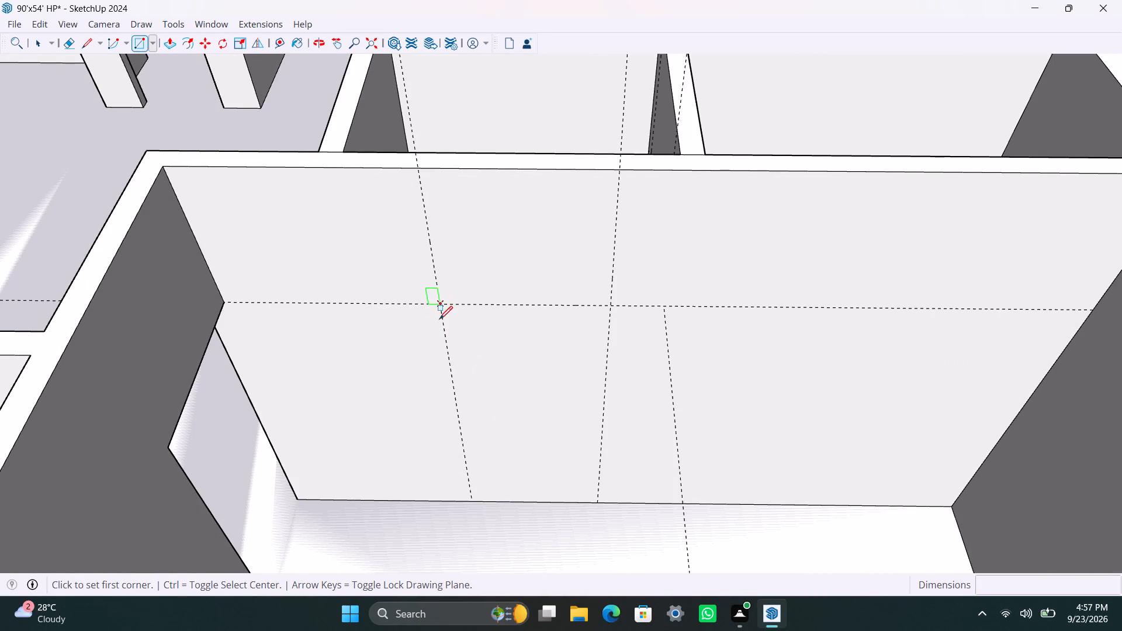
key("space")
scroll(477, 385, "down", 4)
left_click(477, 377)
scroll(467, 377, "up", 2)
key("r")
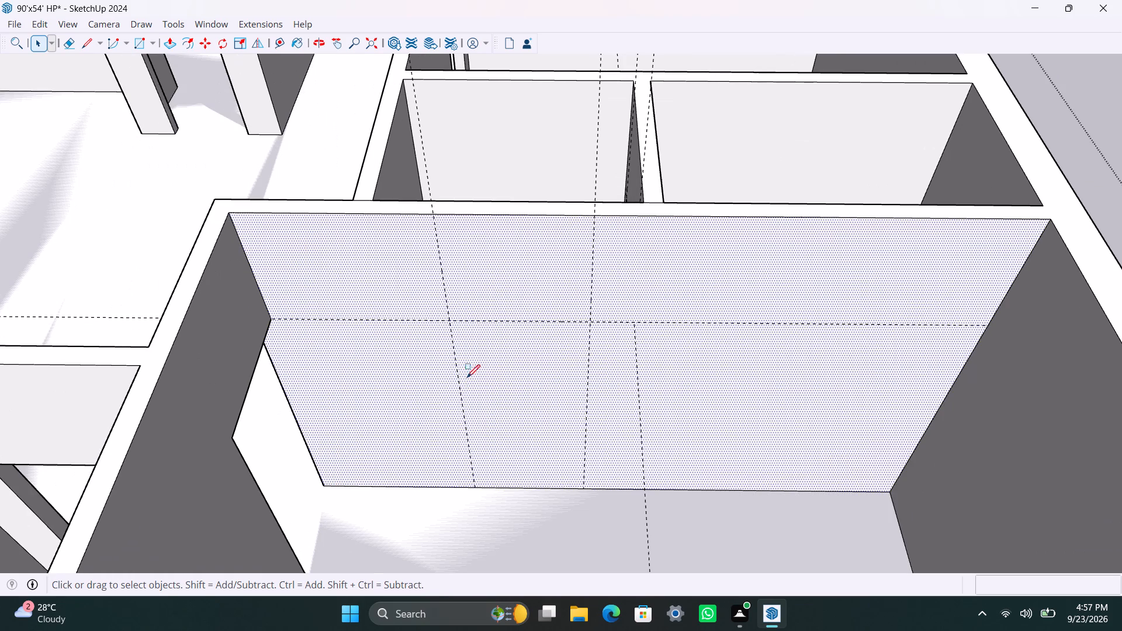
left_click(449, 321)
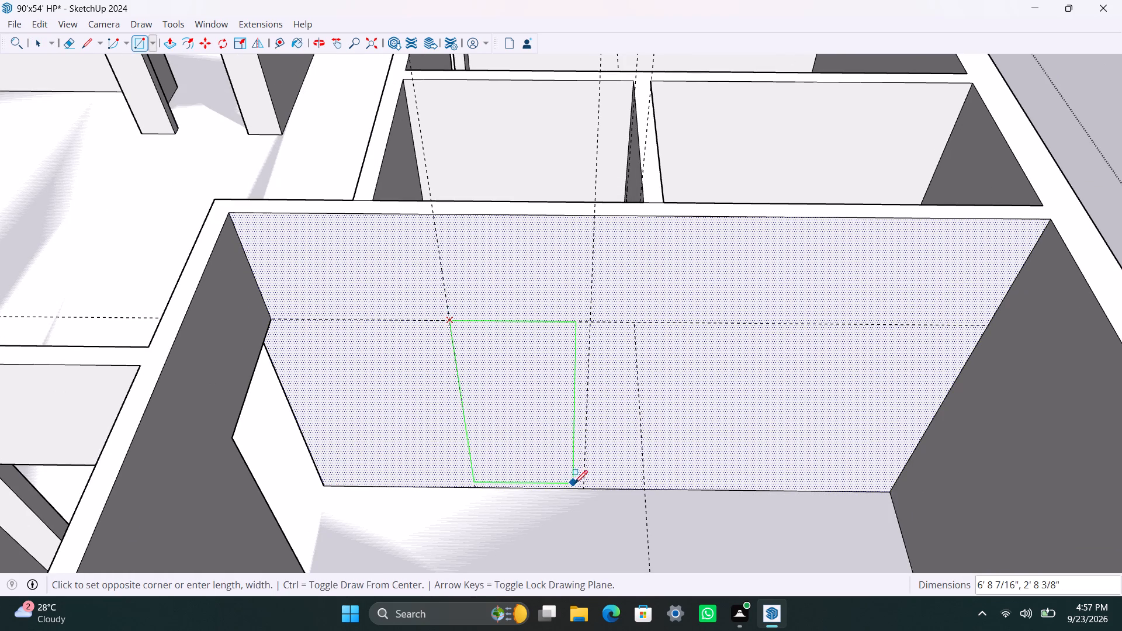
left_click(581, 486)
key("space")
Push/Pull the doorway rectangle 4 1/2" through the wall to open the passage into the adjoining compartment.
left_click(538, 435)
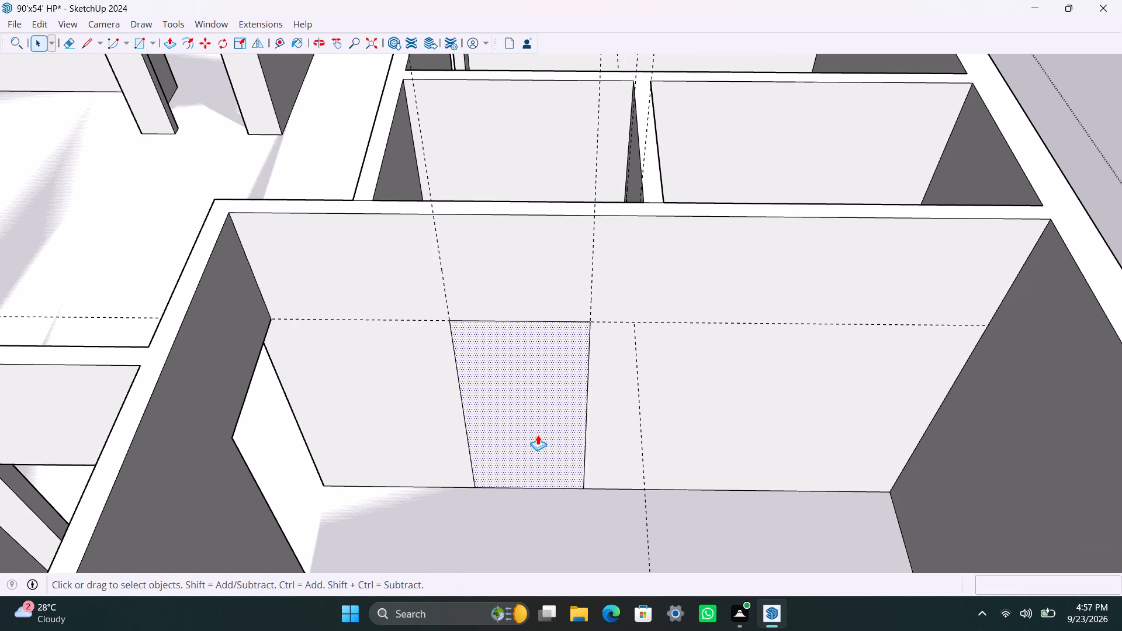
key("p")
left_click(538, 434)
left_click(521, 401)
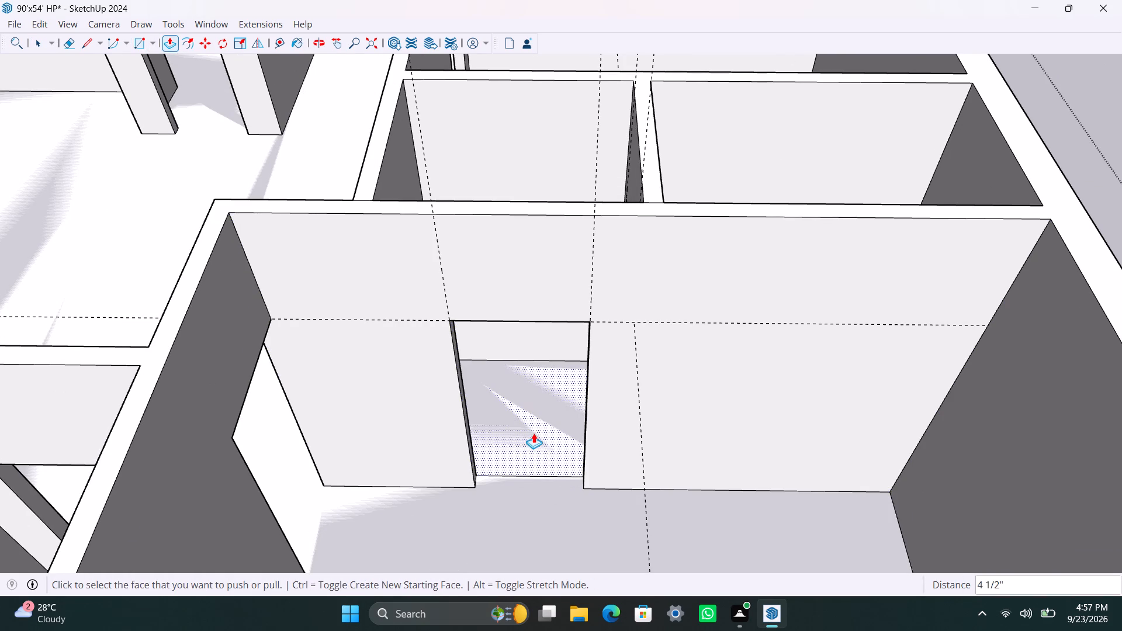
Save the model.
key("ctrl+s")
Delete the leftover threshold edge on the floor of the corner room's new doorway.
key("space")
left_click(533, 473)
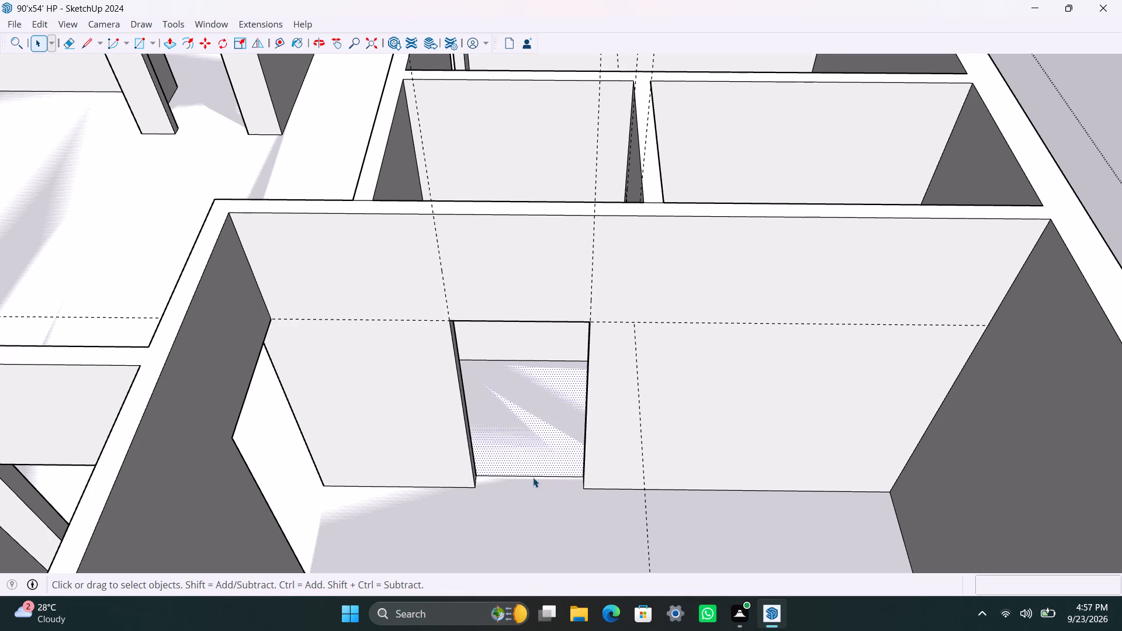
left_click(533, 477)
scroll(533, 477, "up", 1)
key("Delete")
scroll(533, 477, "down", 7)
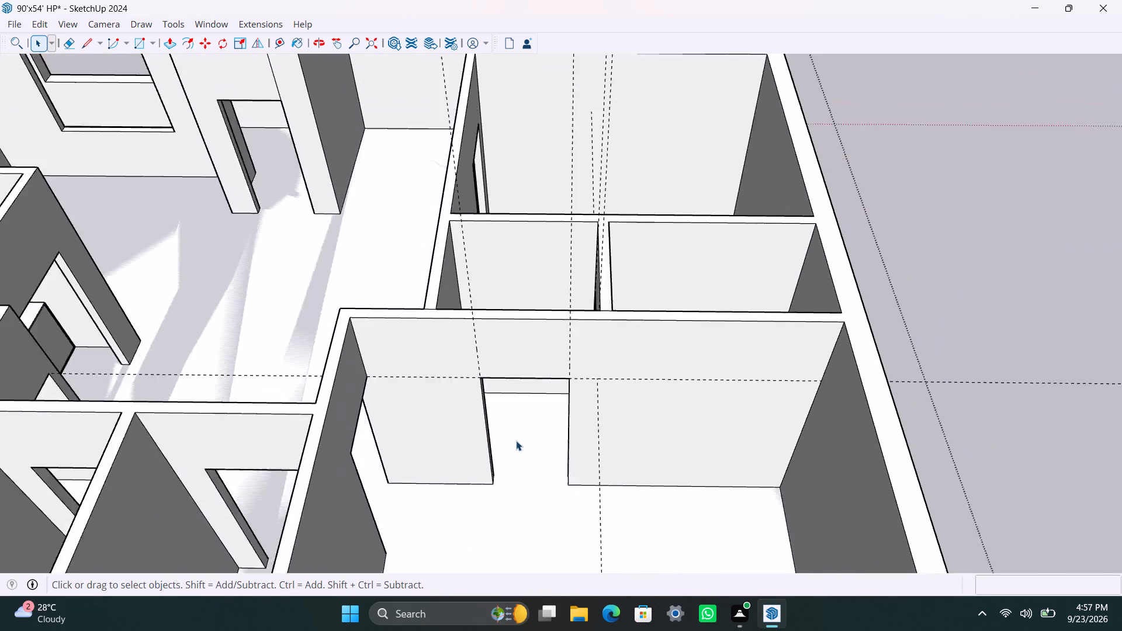
Close the walls group and examine the whole house plan from above for its door openings.
scroll(516, 441, "down", 10)
left_click(851, 261)
scroll(540, 413, "down", 6)
middle_click_drag(431, 418, 716, 405)
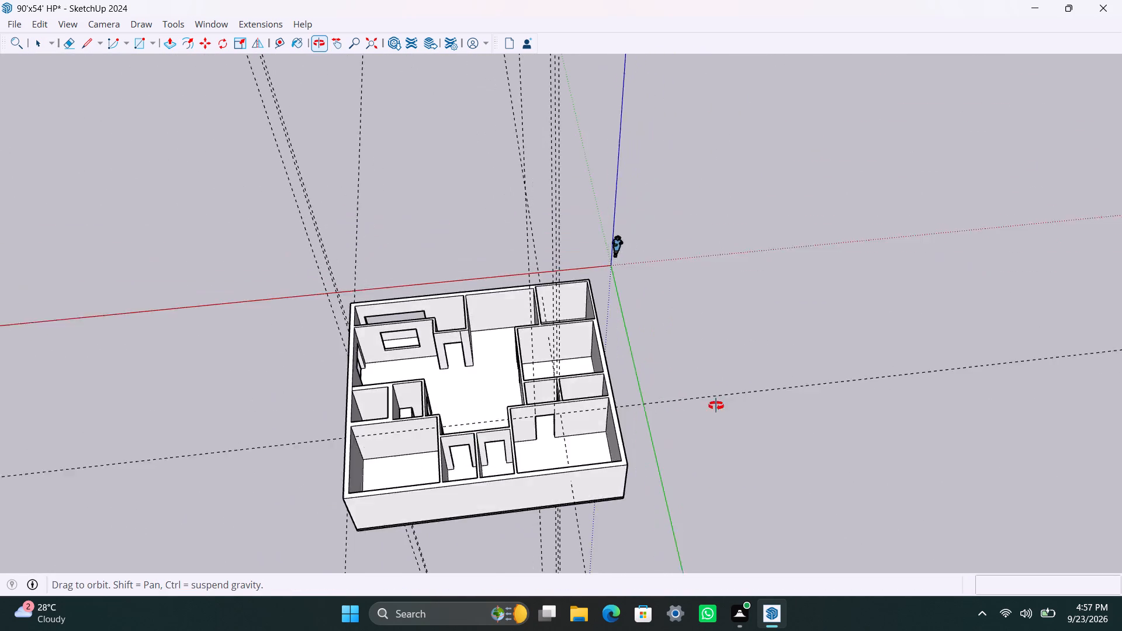
middle_click_drag(716, 405, 941, 365)
scroll(601, 380, "up", 8)
middle_click_drag(596, 391, 613, 464)
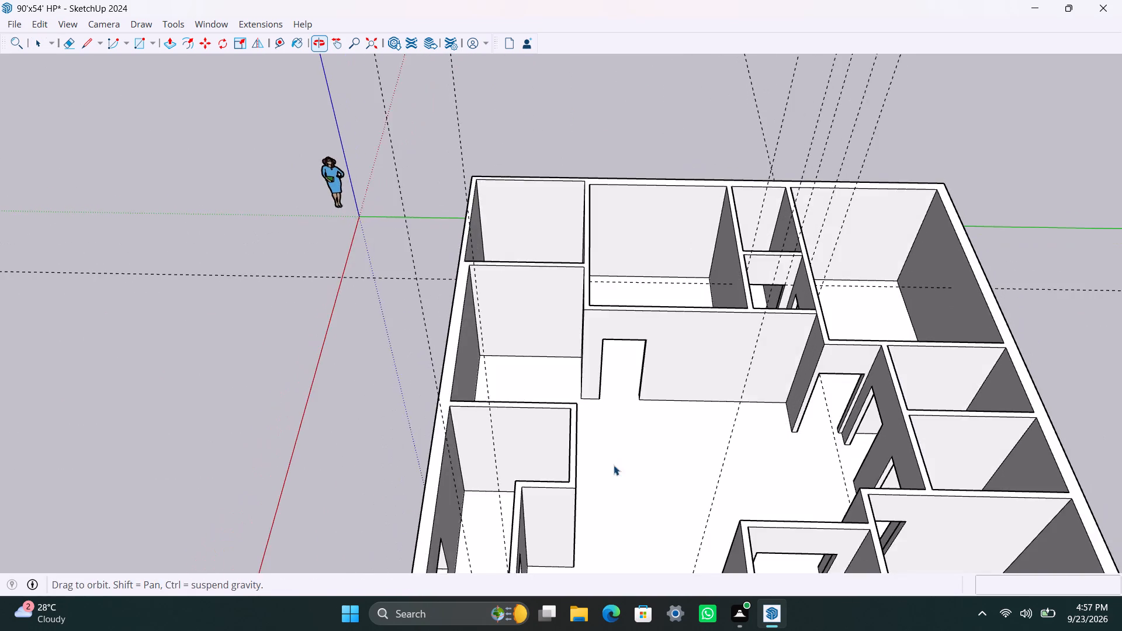
scroll(612, 450, "down", 3)
middle_click_drag(611, 443, 488, 320, "shift")
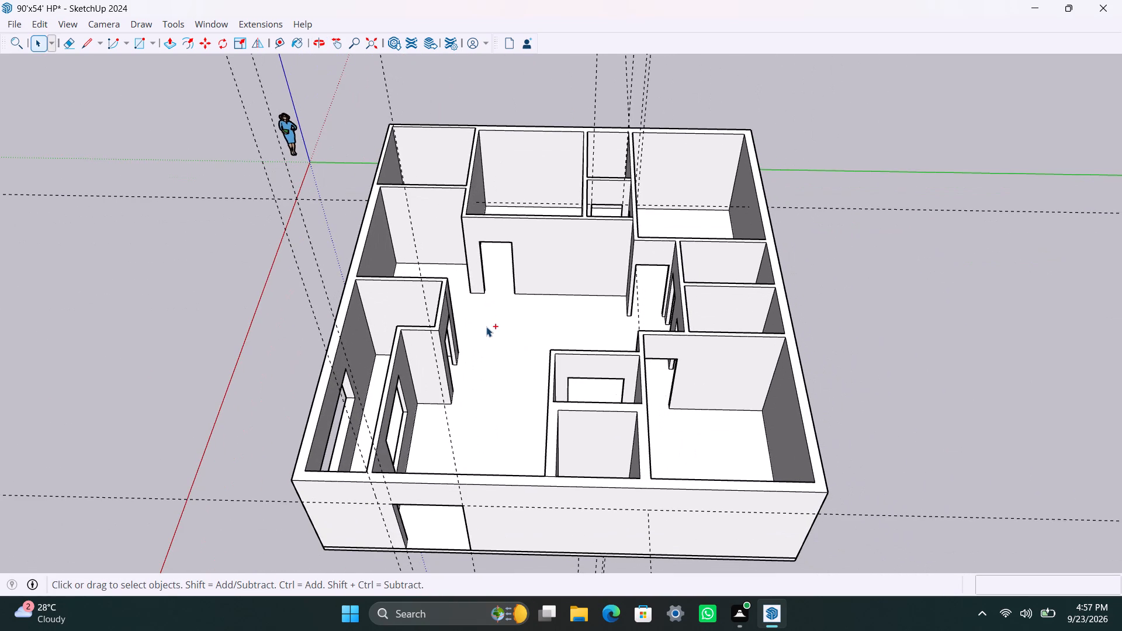
Save the model.
key("ctrl+s")
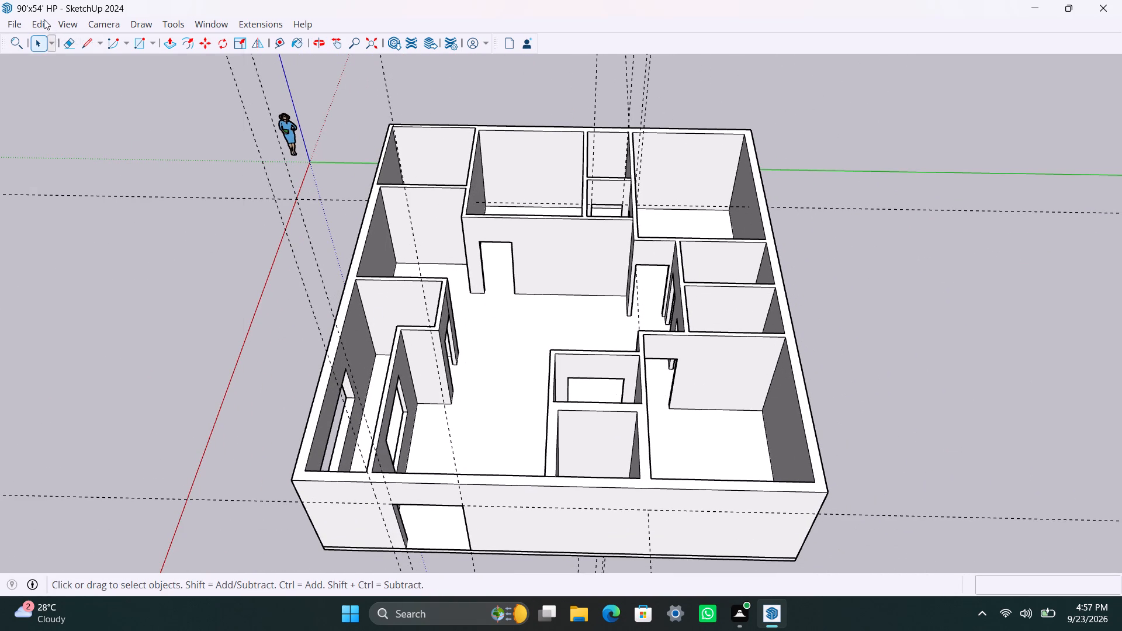
Delete all construction guides from the model.
left_click(44, 19)
left_click(64, 169)
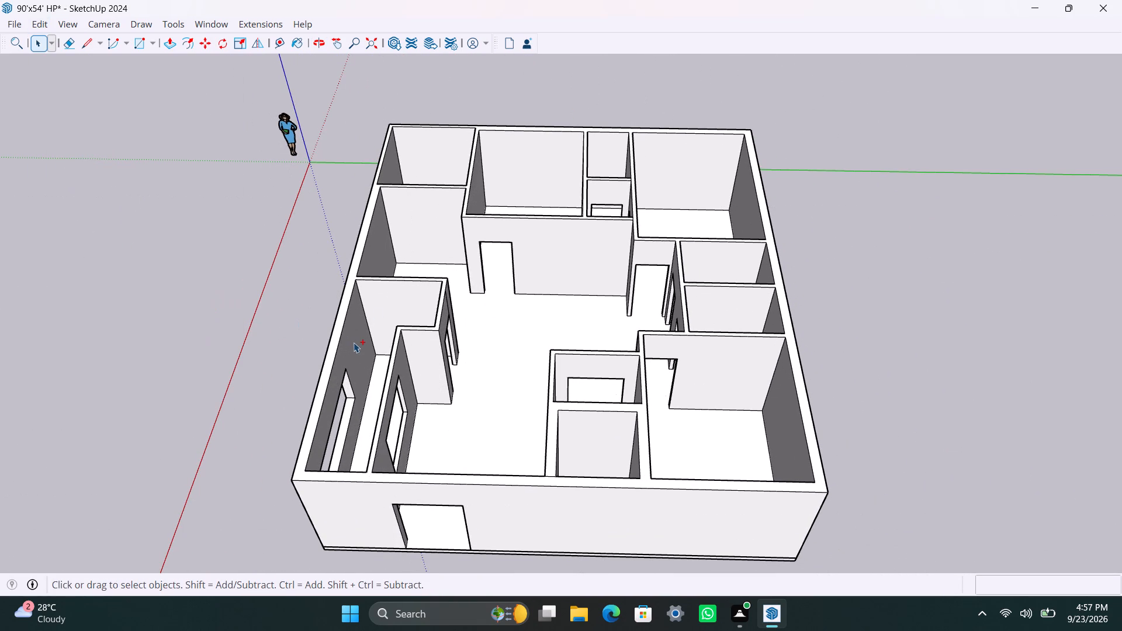
Save the model without the guides.
key("ctrl+s")
key("space")
Examine the rooms, partitions and openings of the house plan from above.
scroll(599, 297, "down", 5)
scroll(656, 341, "up", 3)
middle_click_drag(640, 335, 629, 396)
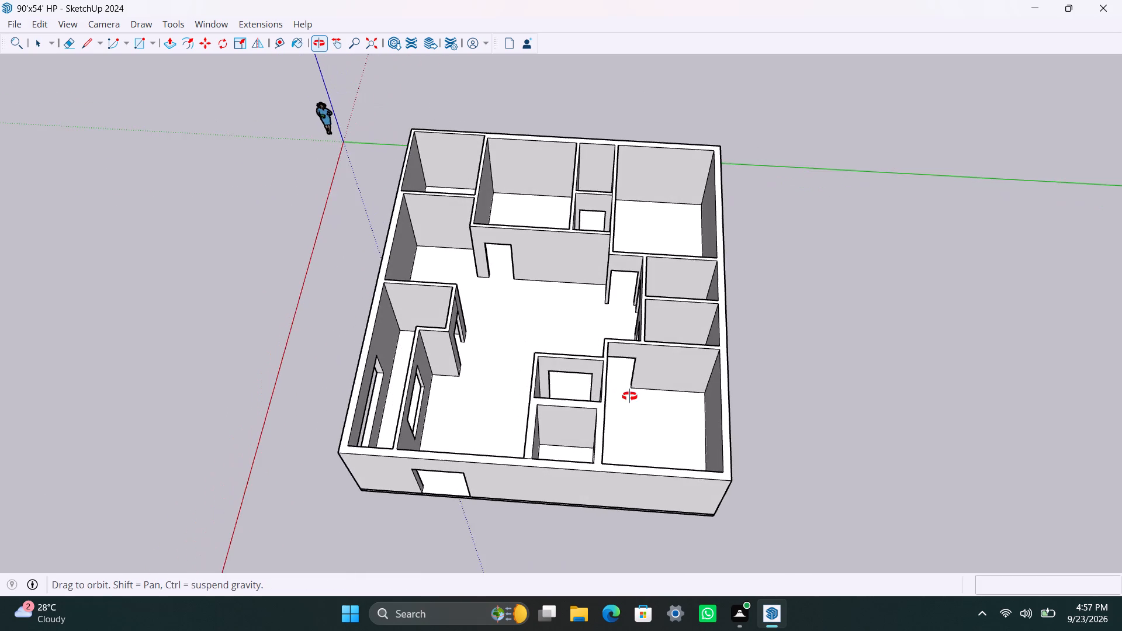
middle_click_drag(629, 396, 630, 397)
scroll(566, 374, "up", 2)
middle_click_drag(540, 353, 531, 407, "shift")
scroll(531, 407, "up", 2)
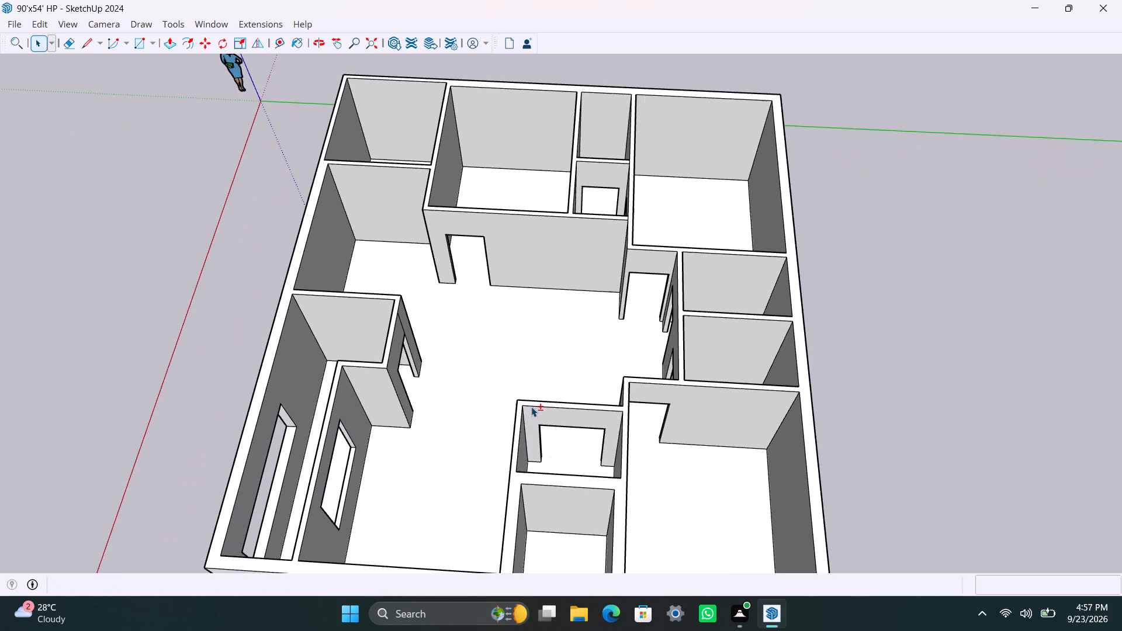
middle_click_drag(538, 407, 554, 396)
scroll(542, 370, "down", 4)
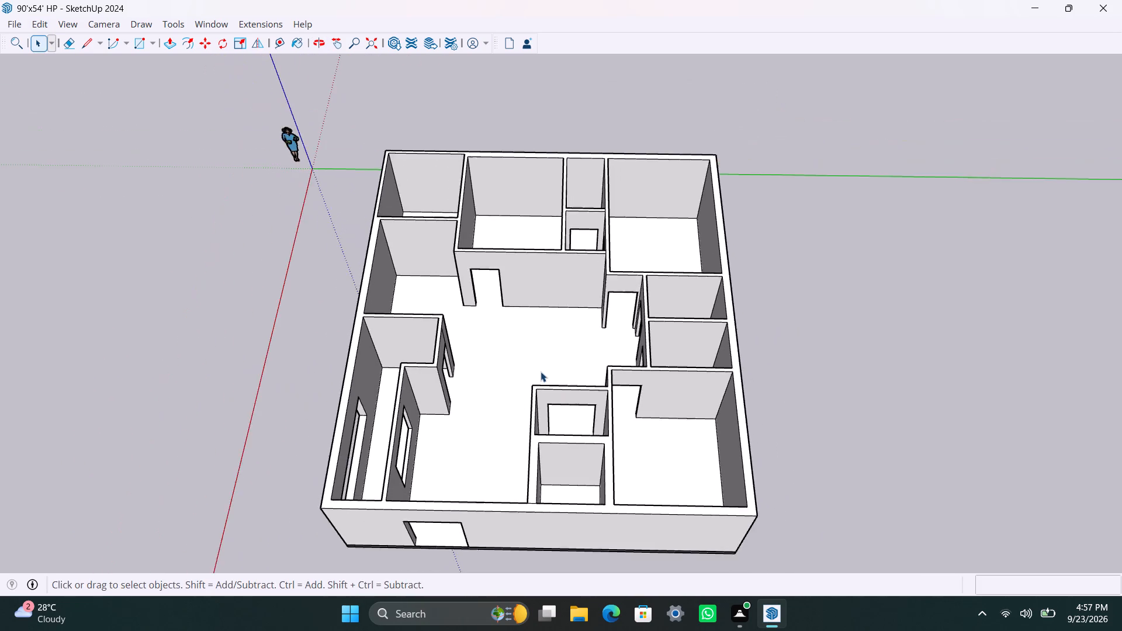
middle_click_drag(541, 372, 547, 358, "shift")
Save the model.
key("ctrl+s")
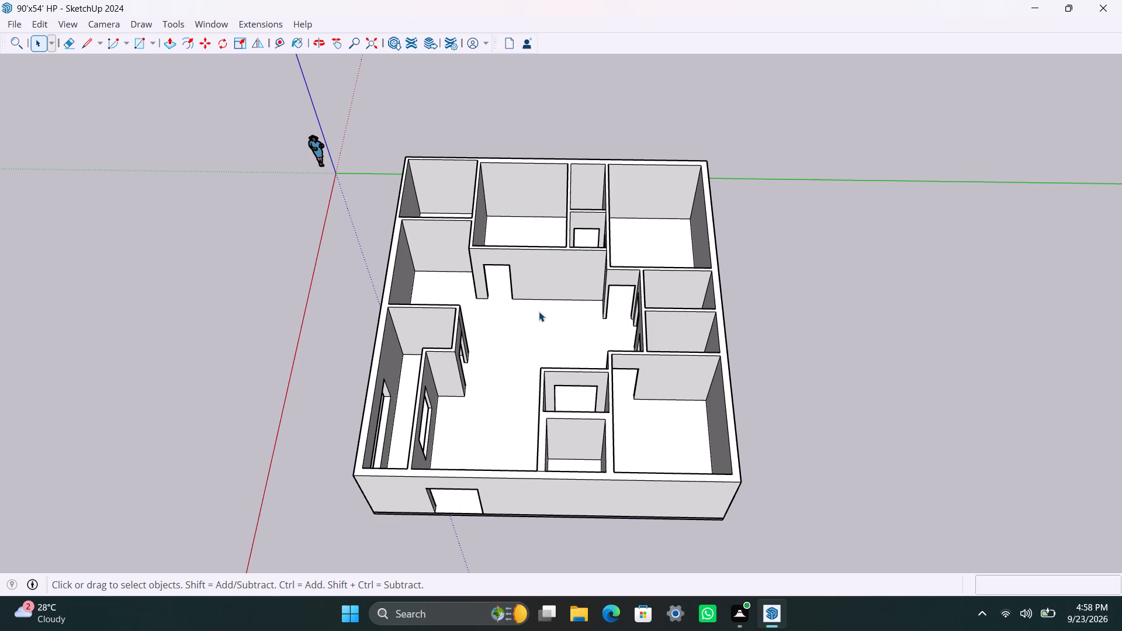
key("space")
Run the FixIt 101 cleanup on the house walls group and dismiss its results.
scroll(600, 293, "up", 2)
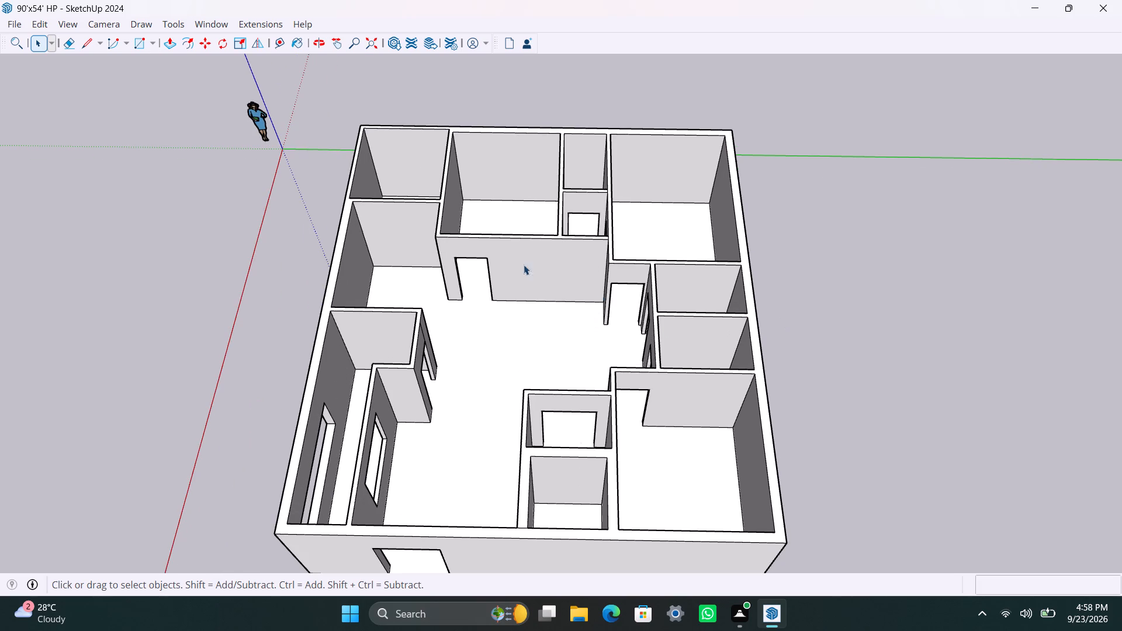
left_click(509, 261)
right_click(508, 284)
left_click(586, 338)
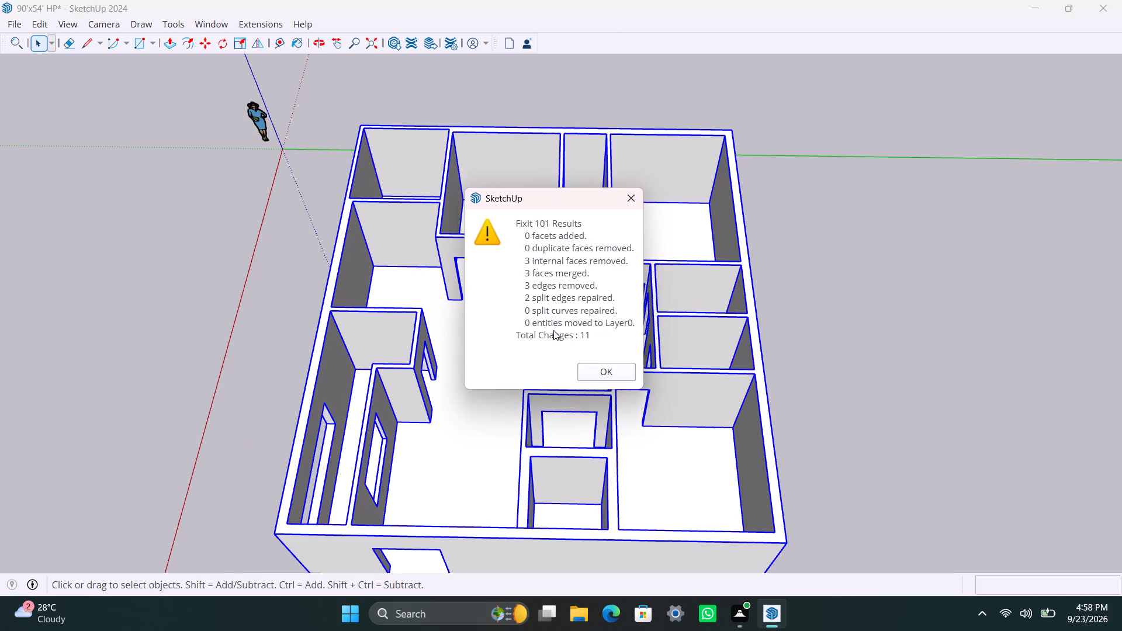
left_click(598, 363)
Run FixIt 101 a second time on the walls group and dismiss its results.
right_click(455, 240)
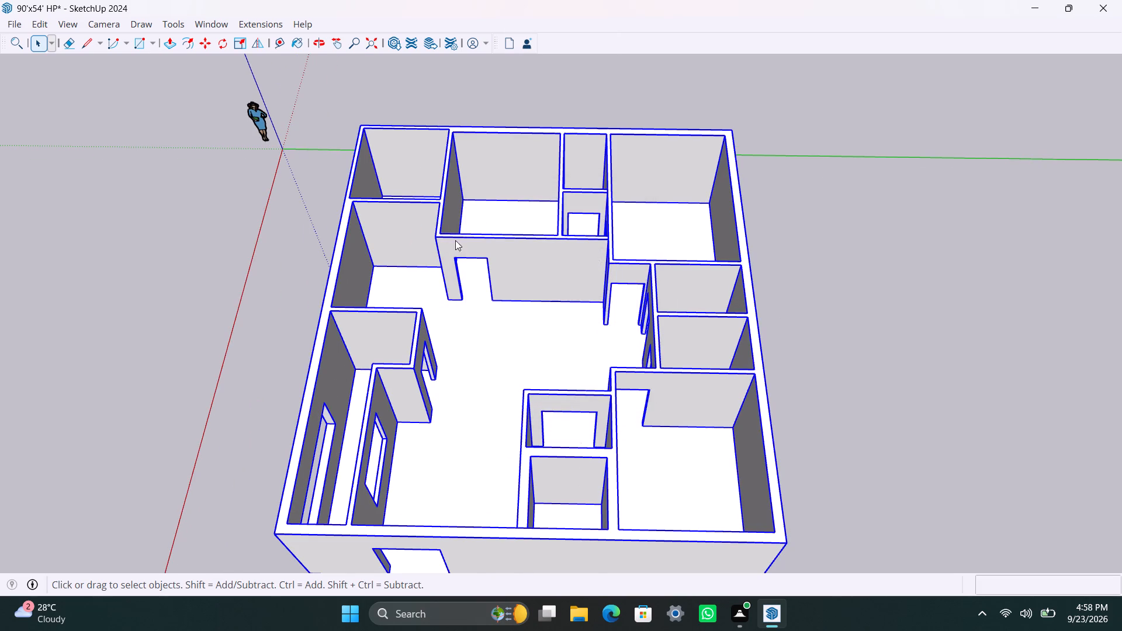
left_click(550, 575)
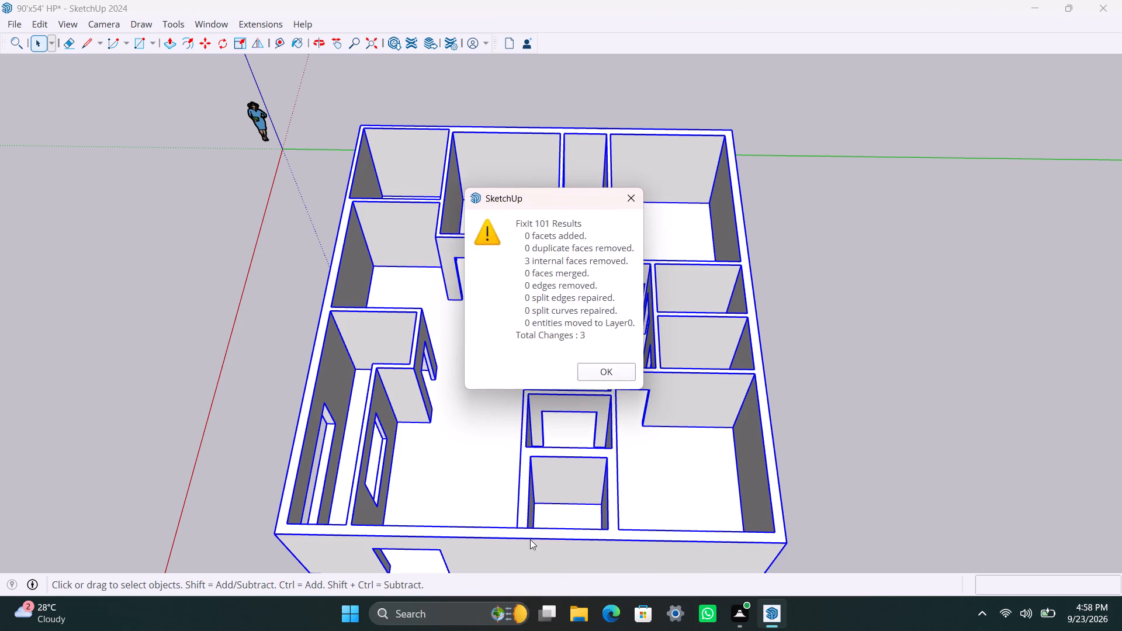
left_click(613, 373)
scroll(645, 364, "down", 6)
middle_click_drag(784, 286, 767, 294)
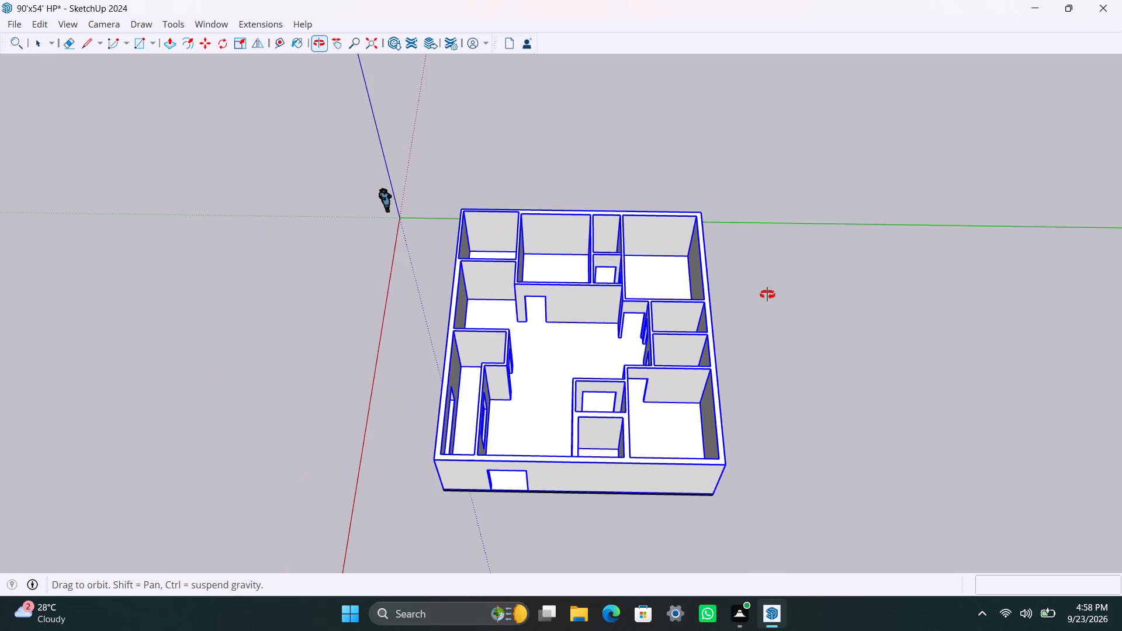
Open the house walls group for editing near the open room beside the corner room.
middle_click_drag(767, 294, 302, 306)
scroll(577, 281, "up", 8)
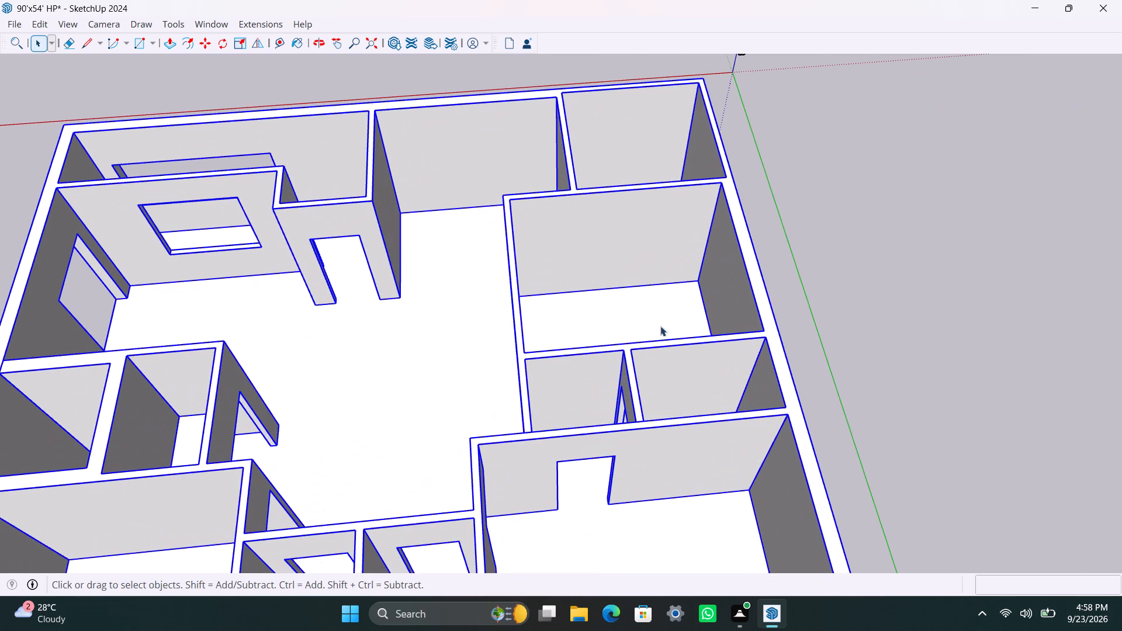
middle_click_drag(631, 330, 1100, 242)
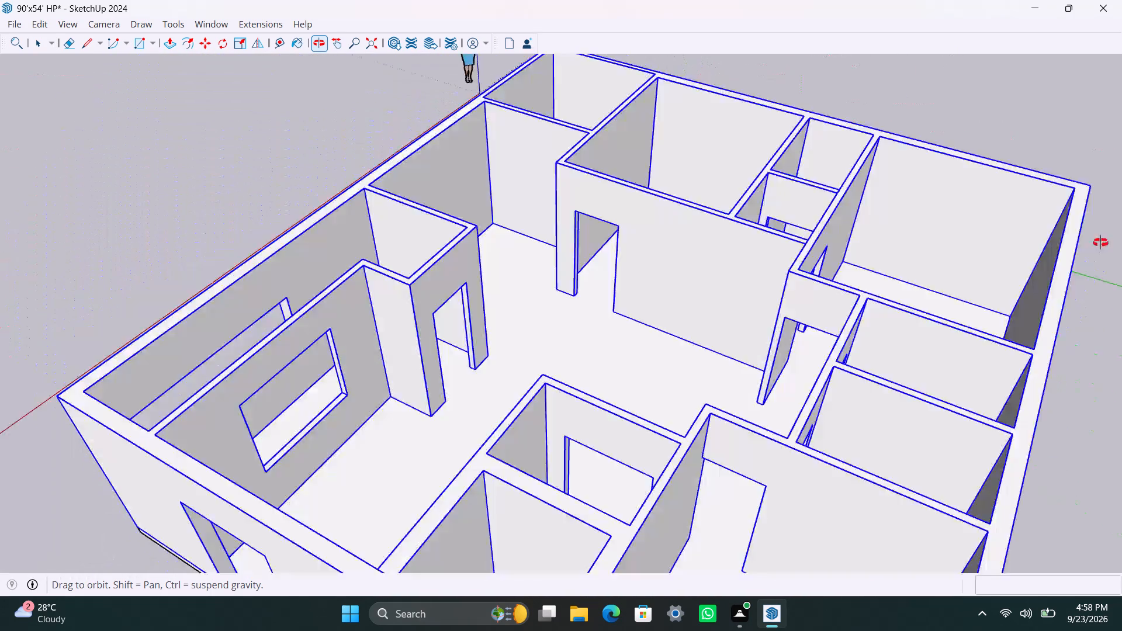
middle_click_drag(1100, 242, 1120, 235)
scroll(550, 167, "down", 5)
middle_click_drag(559, 188, 587, 238)
scroll(493, 174, "up", 4)
double_click(537, 165)
Place two vertical guides on that room's back wall: one 1' from the interior side corner, another 3' beyond it.
scroll(538, 164, "up", 3)
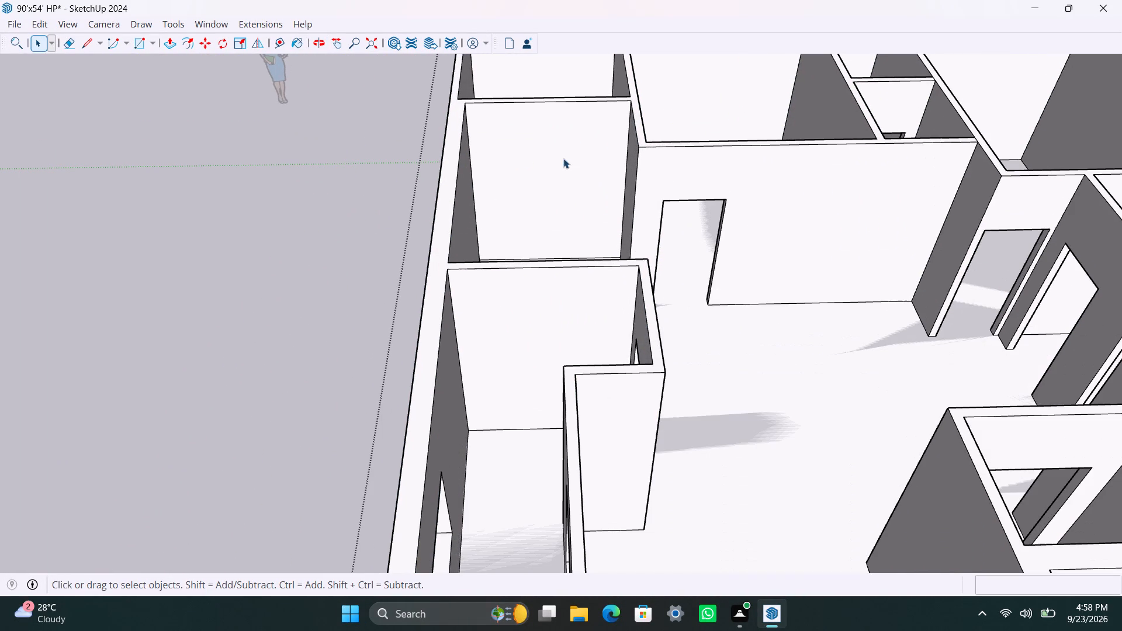
scroll(549, 157, "down", 2)
scroll(572, 158, "up", 3)
middle_click_drag(573, 178, 563, 224)
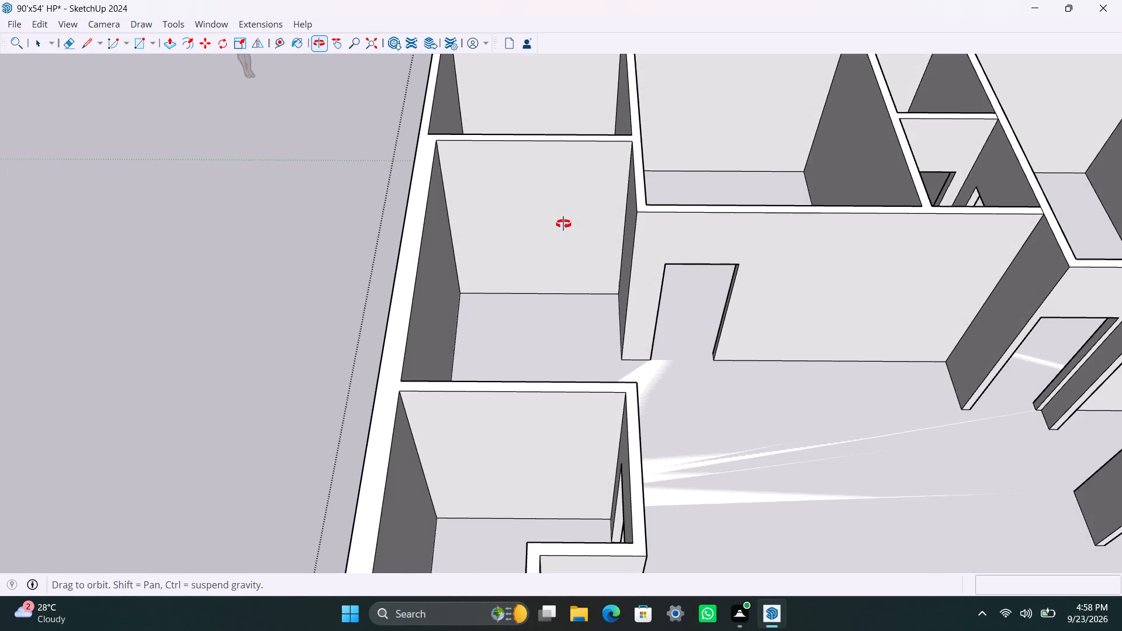
middle_click_drag(563, 224, 563, 224)
scroll(602, 219, "up", 4)
scroll(601, 219, "down", 5)
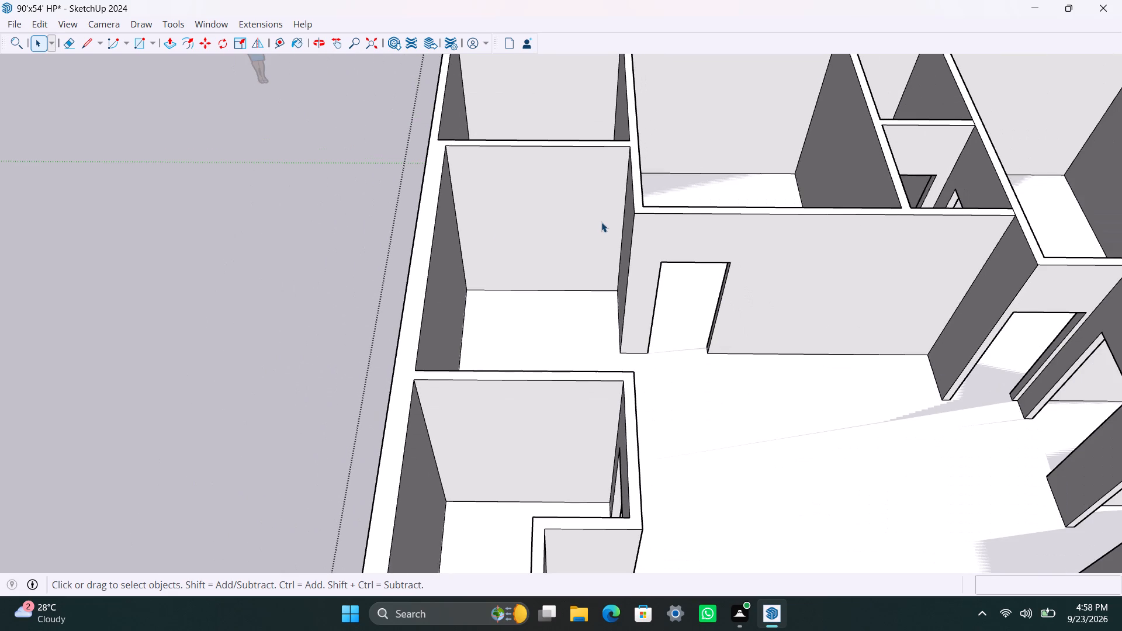
scroll(600, 235, "up", 1)
key("t")
left_click_drag(628, 197, 619, 197)
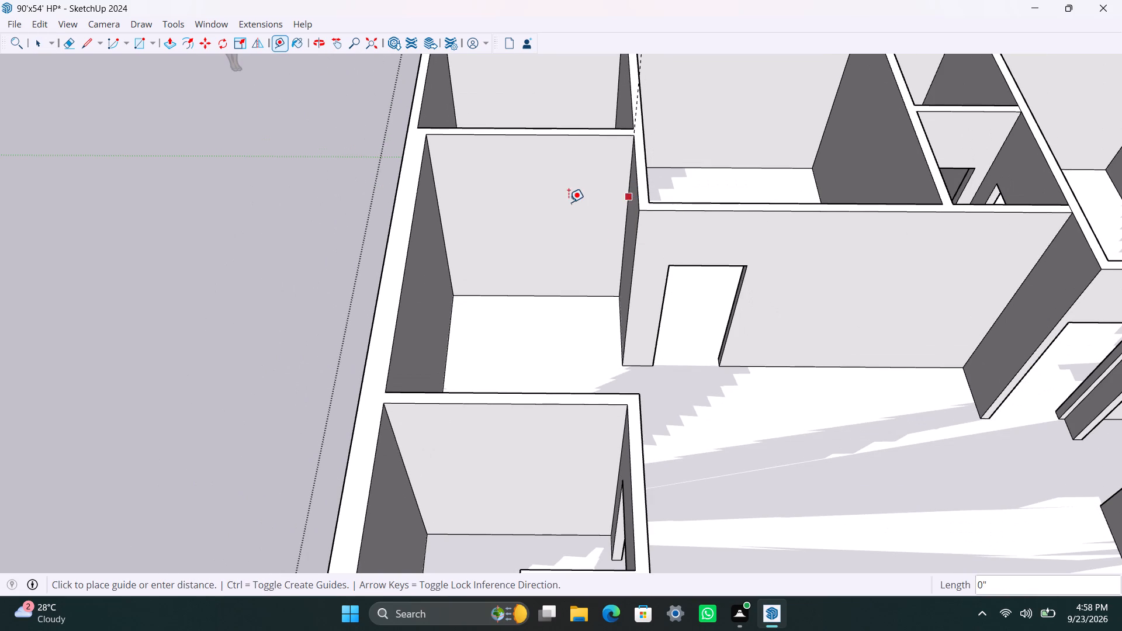
type("1'")
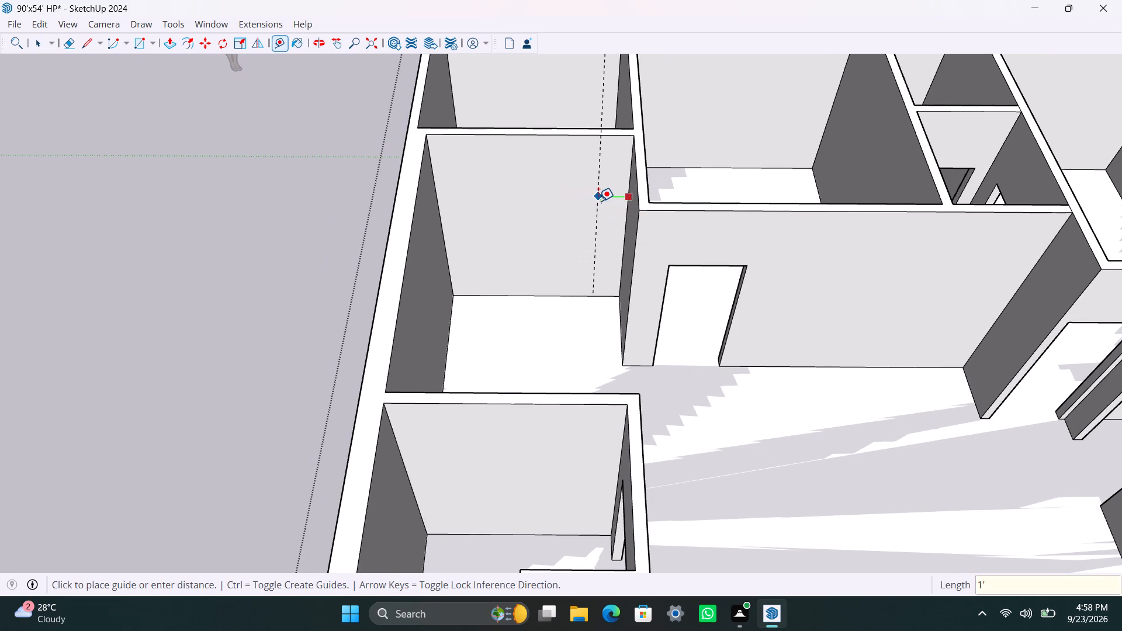
key("Return")
left_click(603, 203)
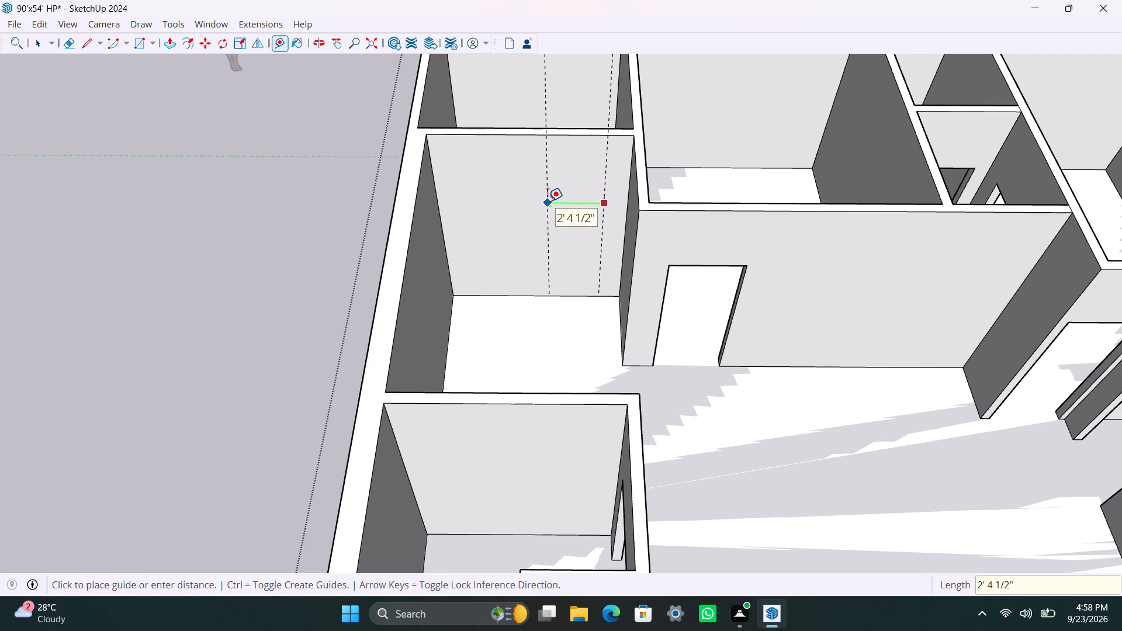
type("3'")
key("Return")
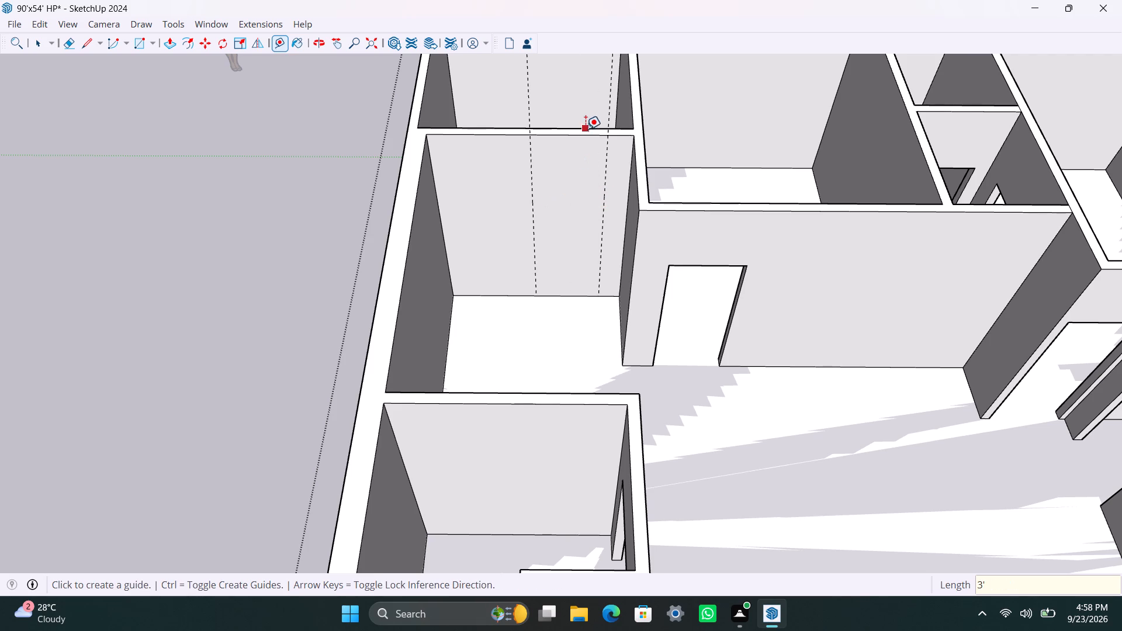
Place a horizontal guide 3' below the top edge of the same back wall.
left_click(585, 138)
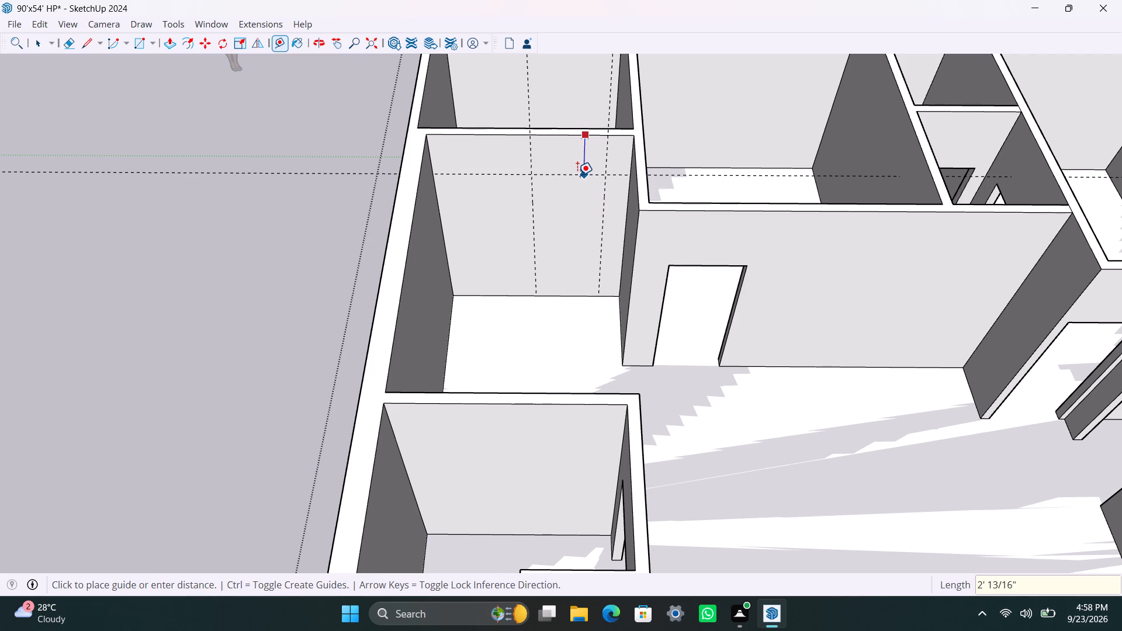
type("3'")
key("Return")
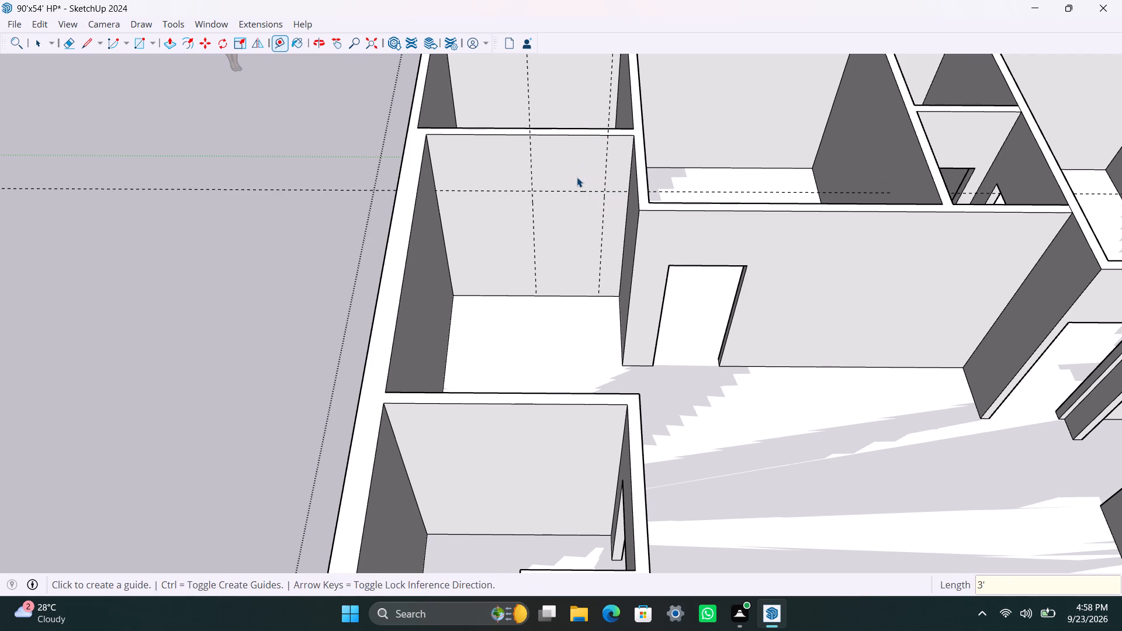
key("space")
Draw a door rectangle on the back wall between the two vertical guides, from the horizontal guide down to the floor.
scroll(573, 179, "up", 3)
key("r")
key("space")
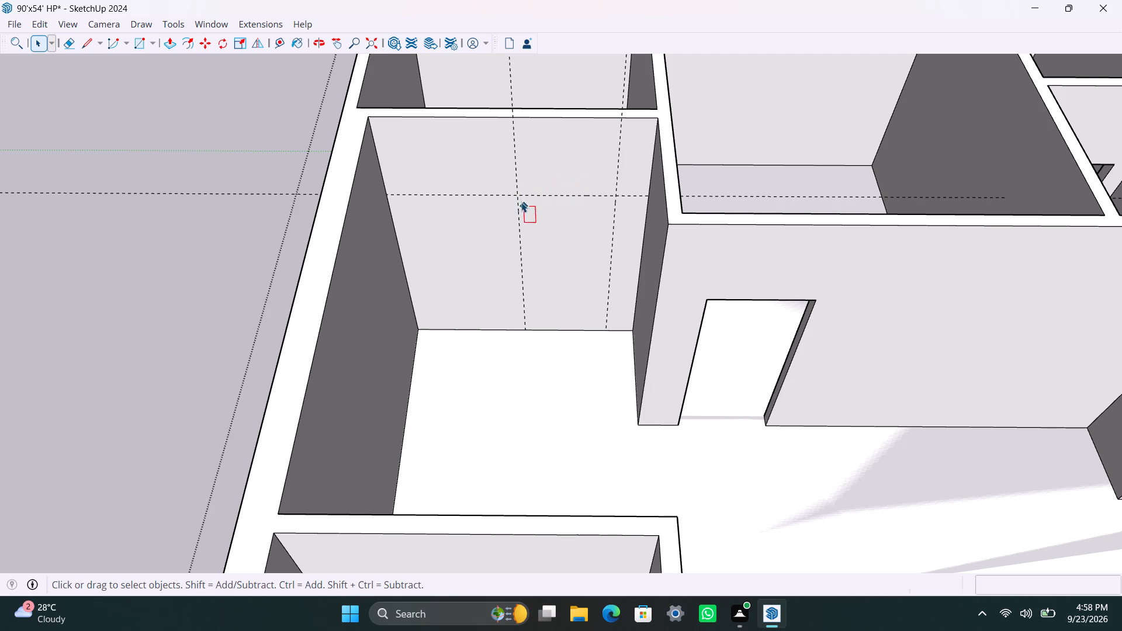
key("r")
left_click_drag(520, 190, 521, 198)
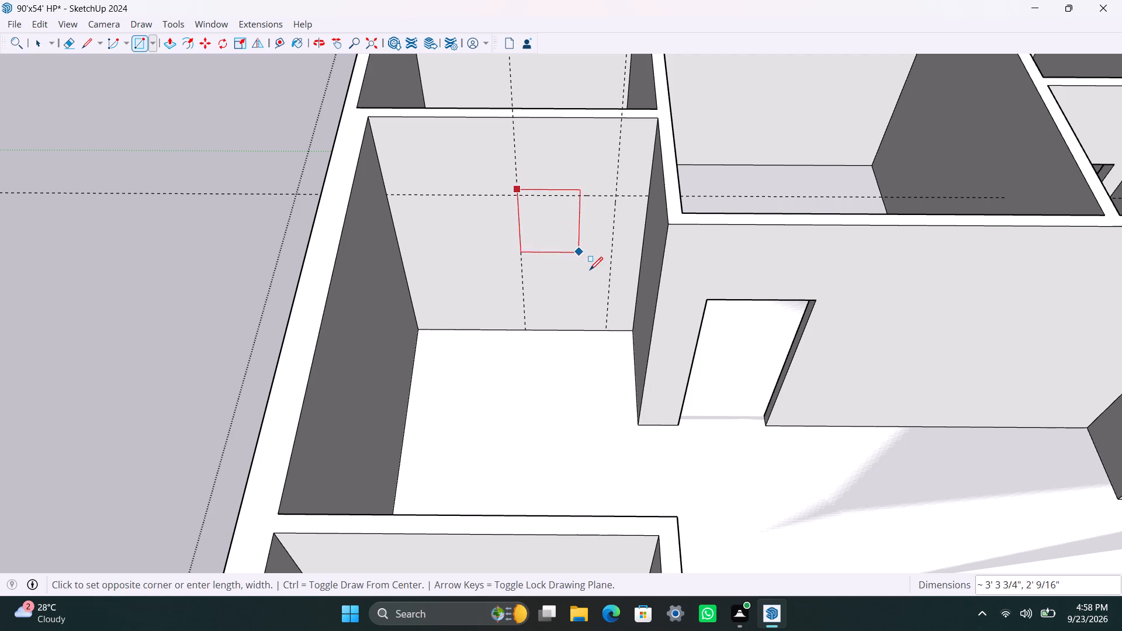
key("space")
key("r")
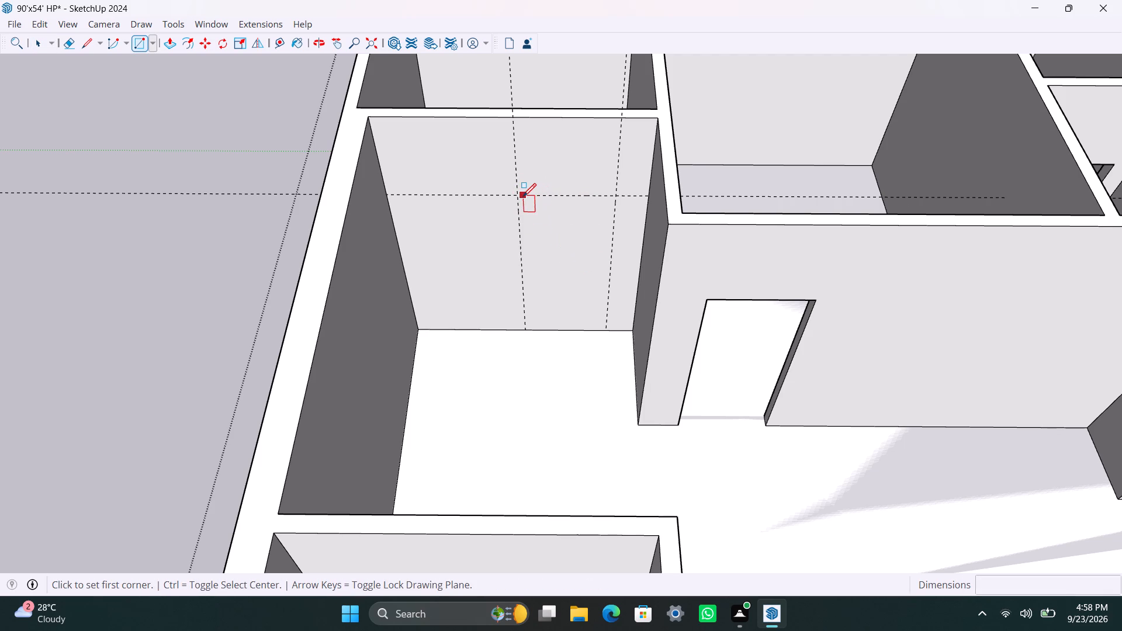
left_click(520, 195)
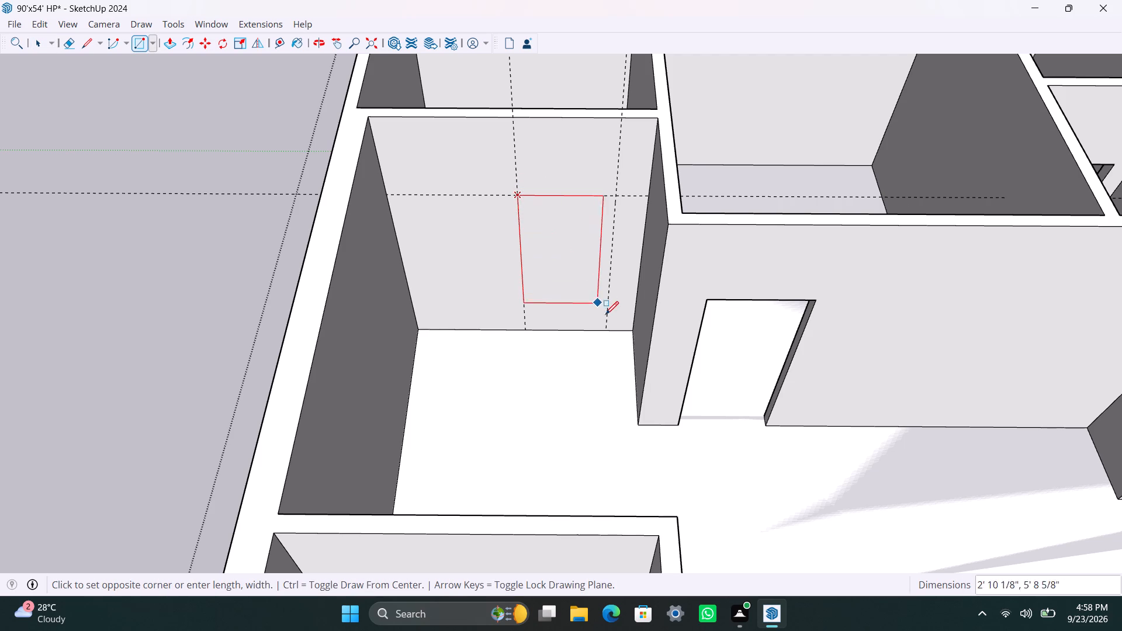
left_click(604, 327)
key("space")
Push the door rectangle 4 1/2" through the wall to cut the opening, and save the model.
left_click(579, 290)
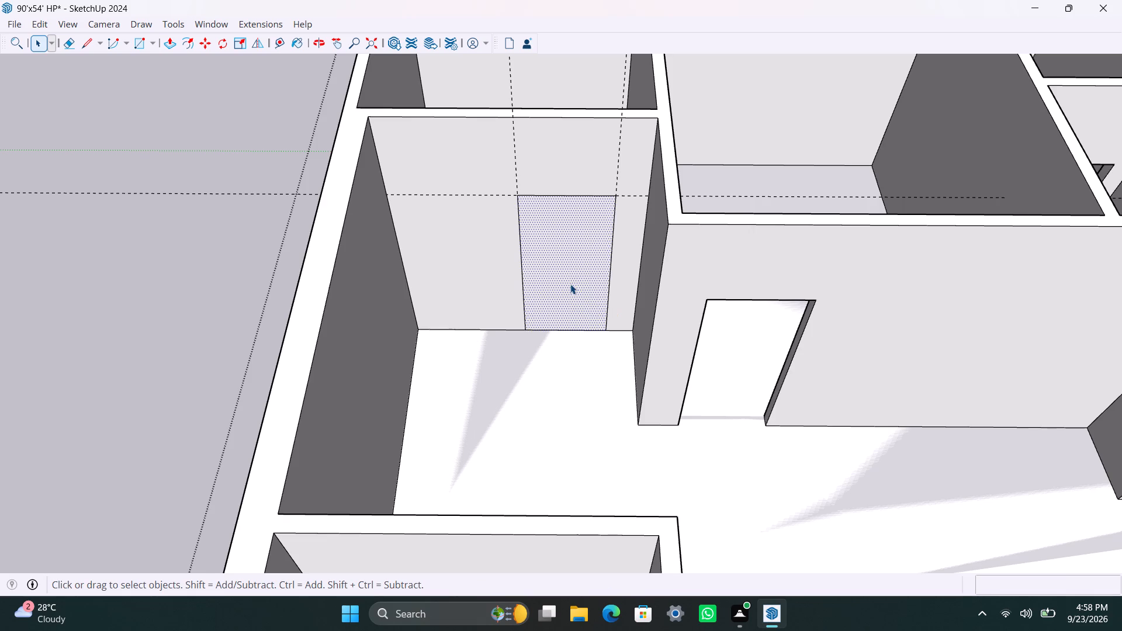
scroll(570, 283, "up", 1)
key("p")
left_click(570, 283)
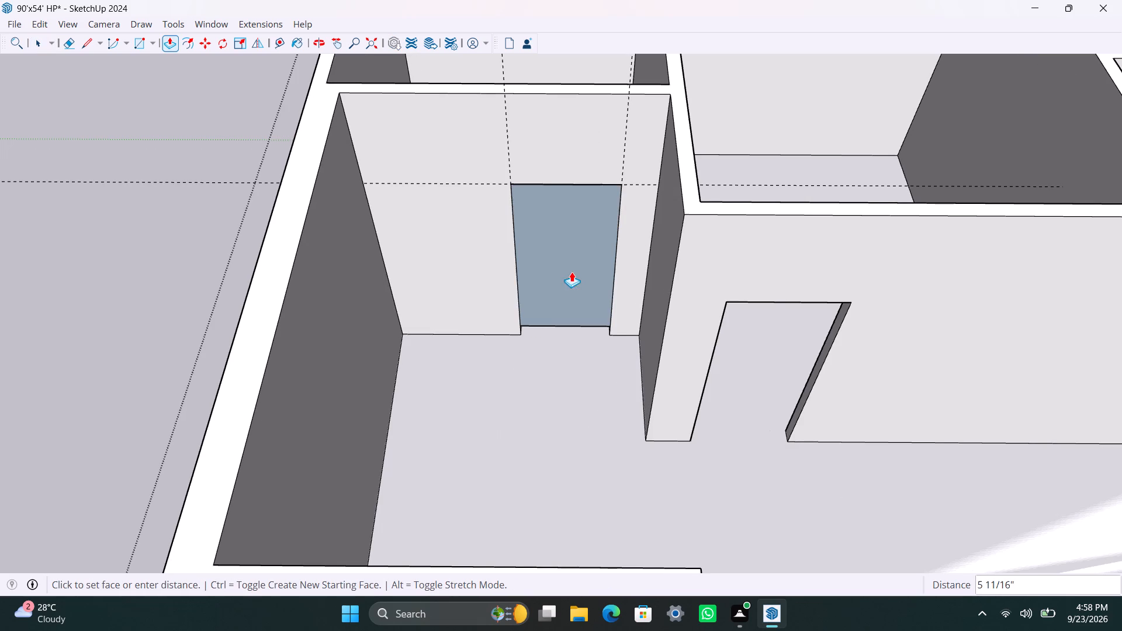
left_click(582, 261)
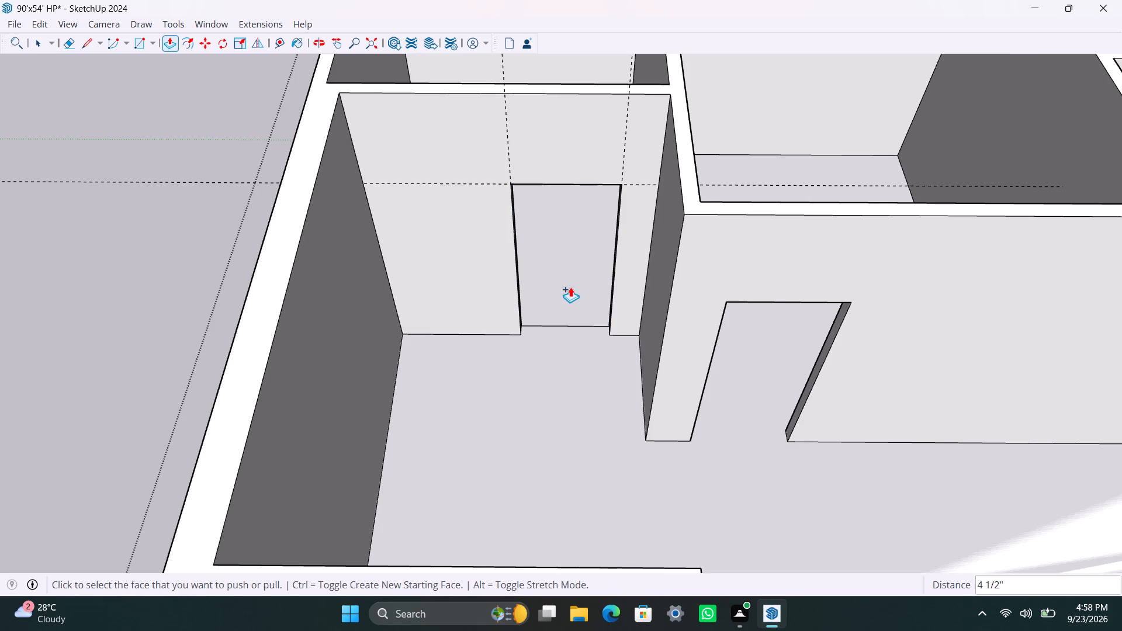
key("ctrl+s")
key("space")
Delete the leftover floor edge across the new door opening's threshold and save the model.
scroll(564, 327, "up", 2)
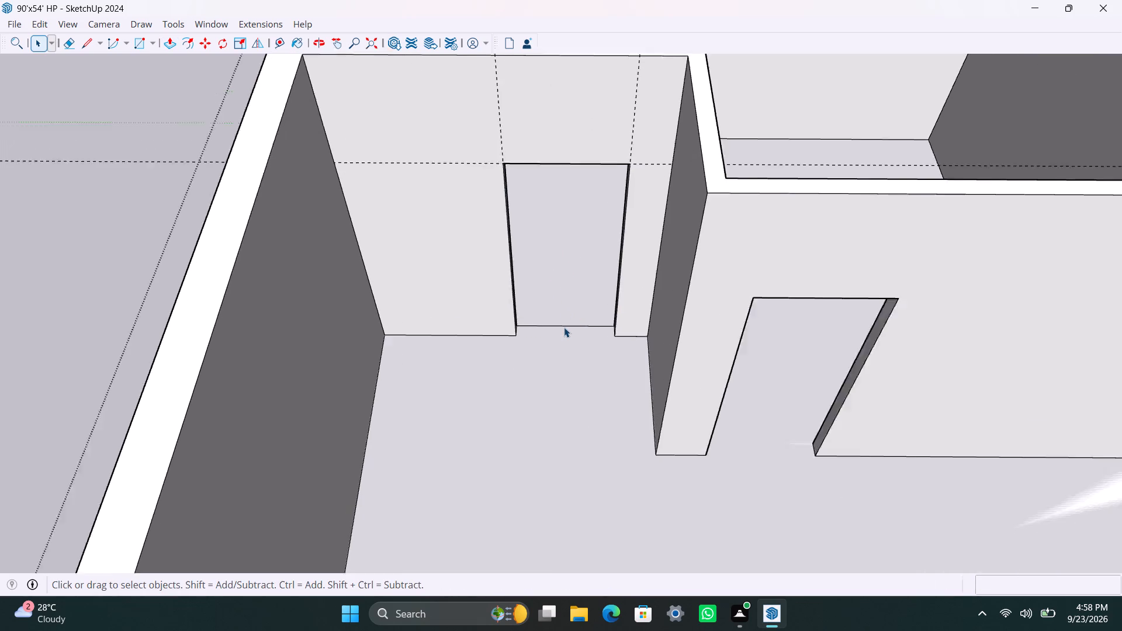
left_click(564, 327)
key("Delete")
scroll(559, 328, "down", 12)
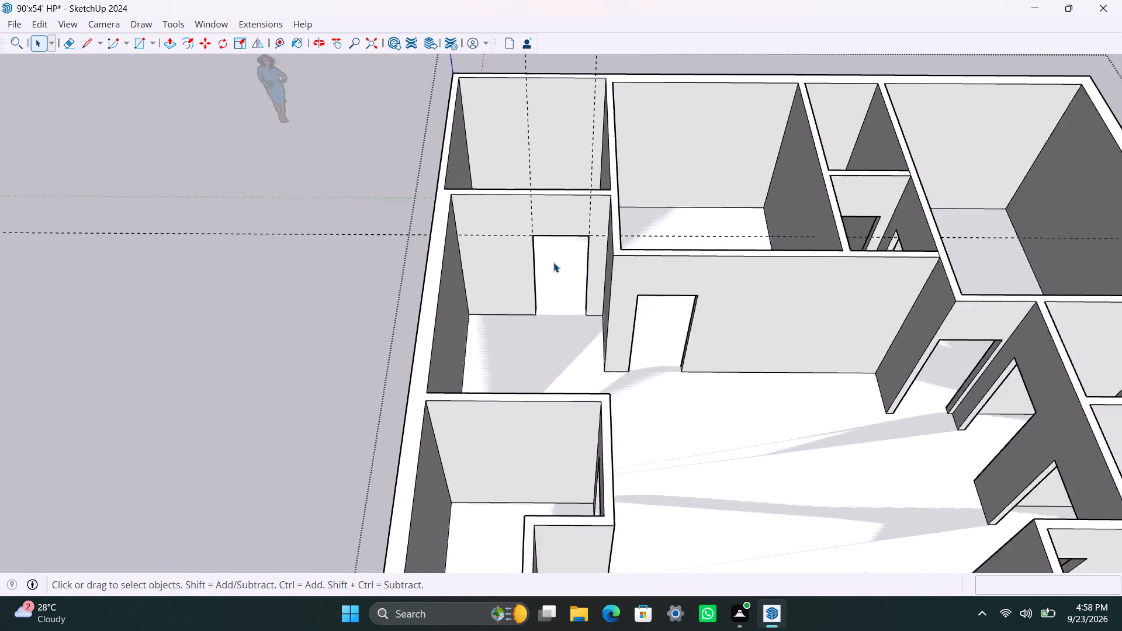
key("ctrl+s")
key("space")
Close the walls group, delete all guides and save the model.
left_click(330, 271)
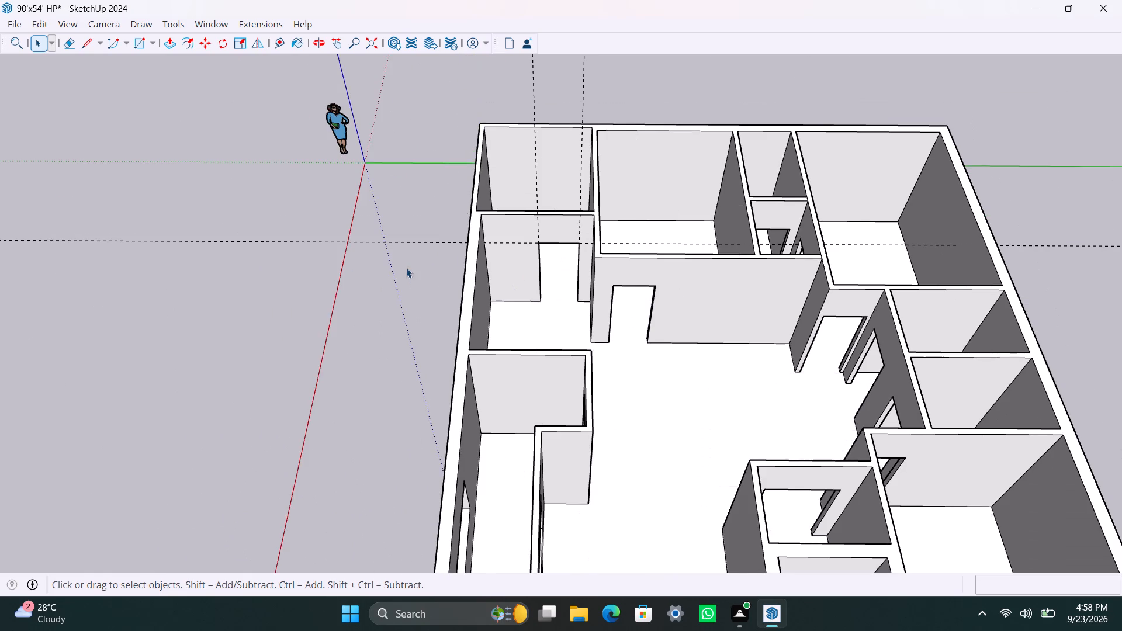
scroll(406, 266, "down", 6)
left_click(788, 145)
left_click(38, 26)
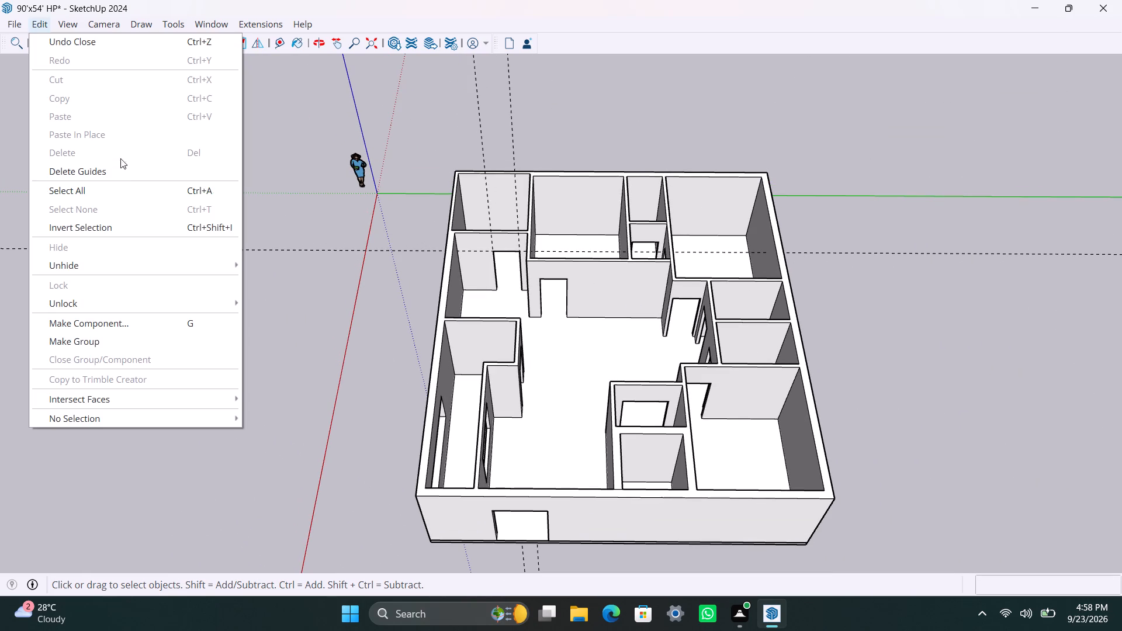
left_click(131, 171)
key("ctrl+s")
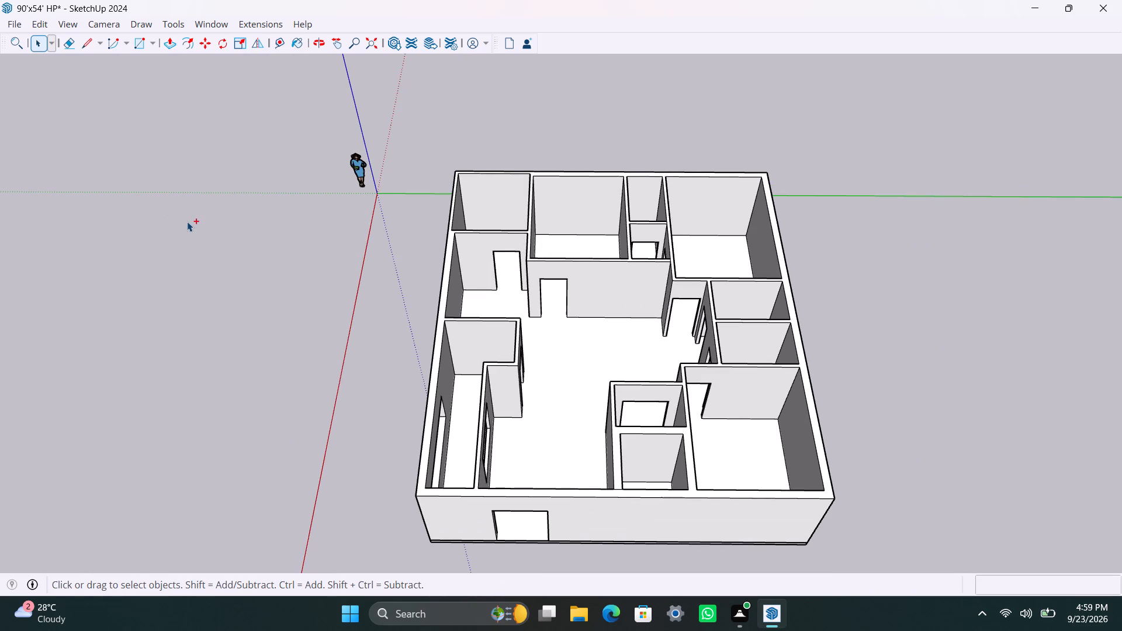
Run the FixIt 101 cleanup on the house walls group.
key("space")
scroll(674, 323, "down", 5)
middle_click_drag(858, 375, 531, 405)
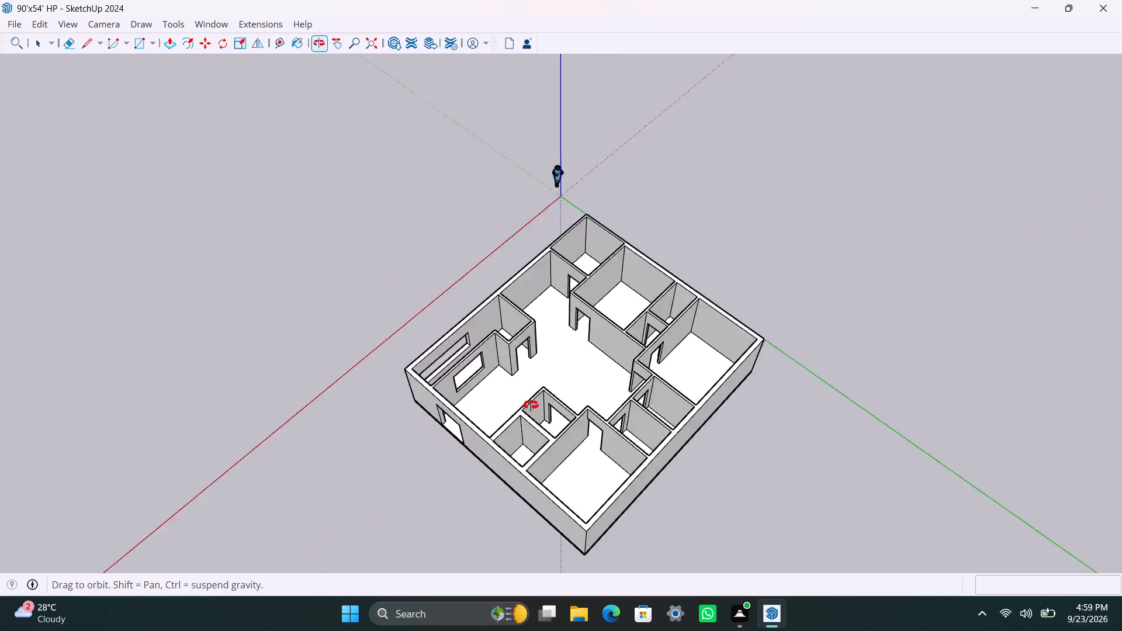
middle_click_drag(531, 405, 1121, 266)
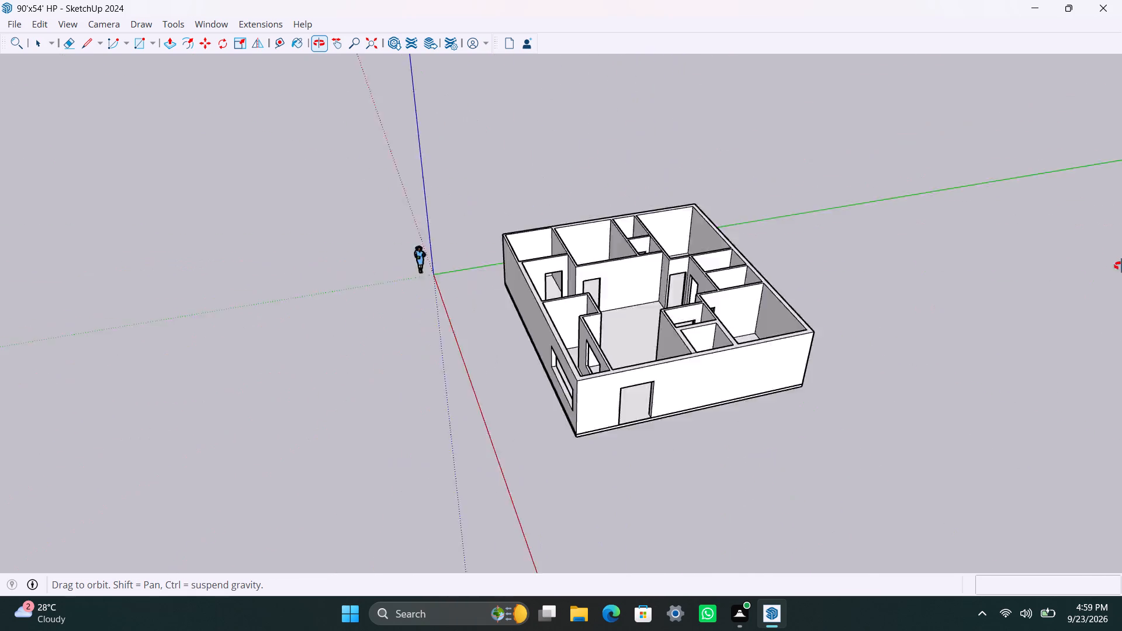
middle_click_drag(1121, 266, 1121, 265)
scroll(699, 300, "up", 8)
middle_click_drag(581, 325, 792, 440)
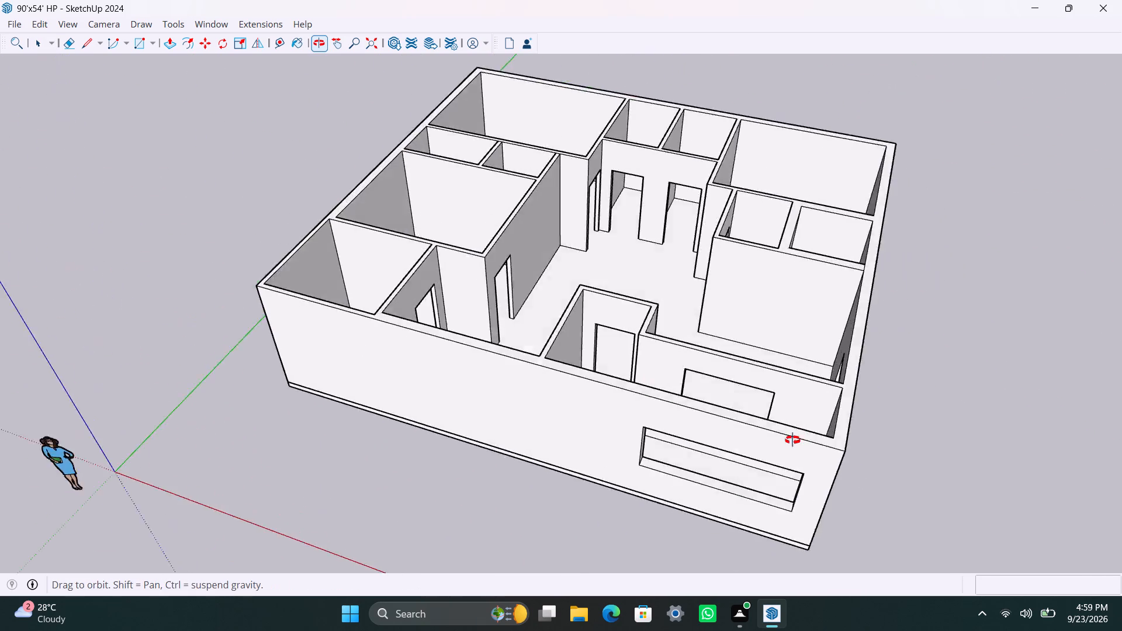
middle_click_drag(792, 440, 823, 451)
left_click(511, 281)
right_click(486, 302)
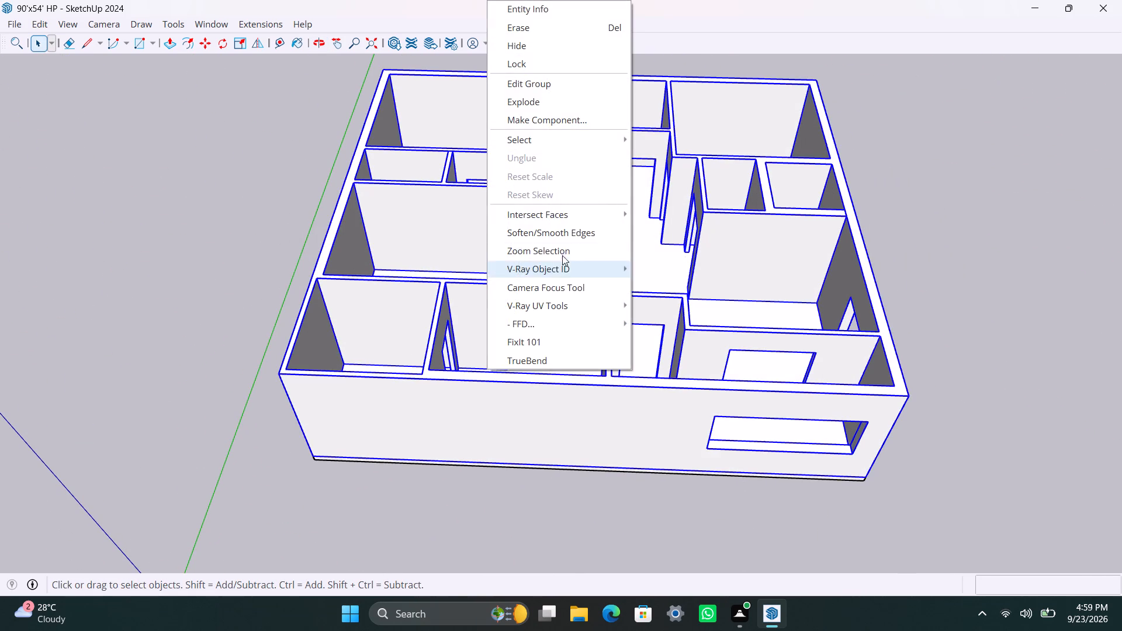
left_click(546, 346)
left_click(602, 375)
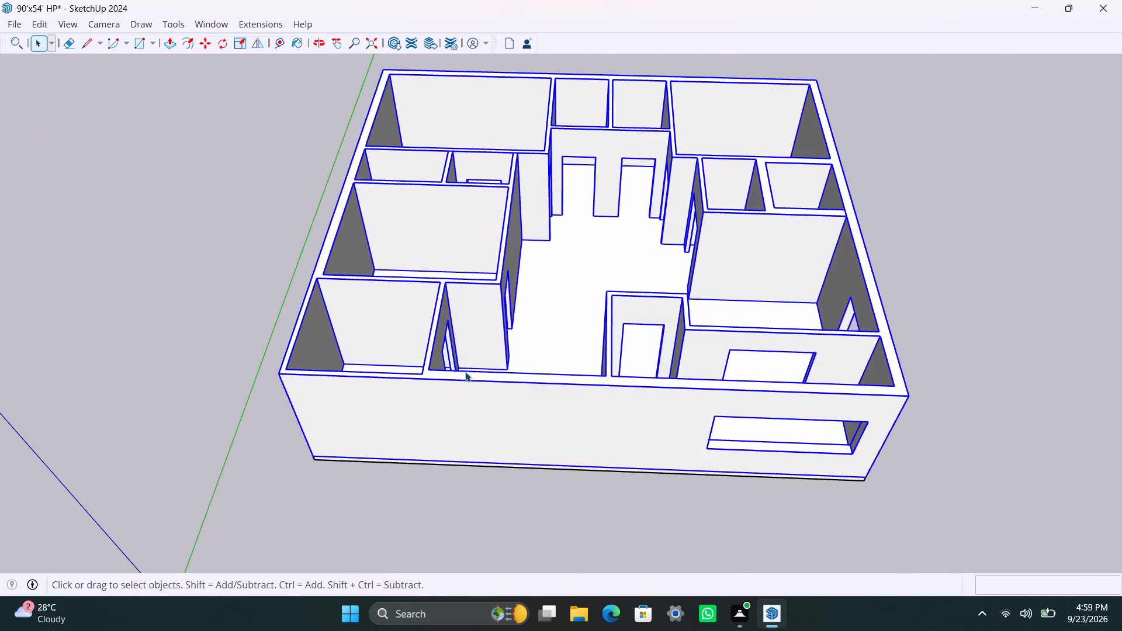
Run the FixIt 101 cleanup on the walls group a second time.
left_click(462, 375)
right_click(451, 383)
left_click(511, 350)
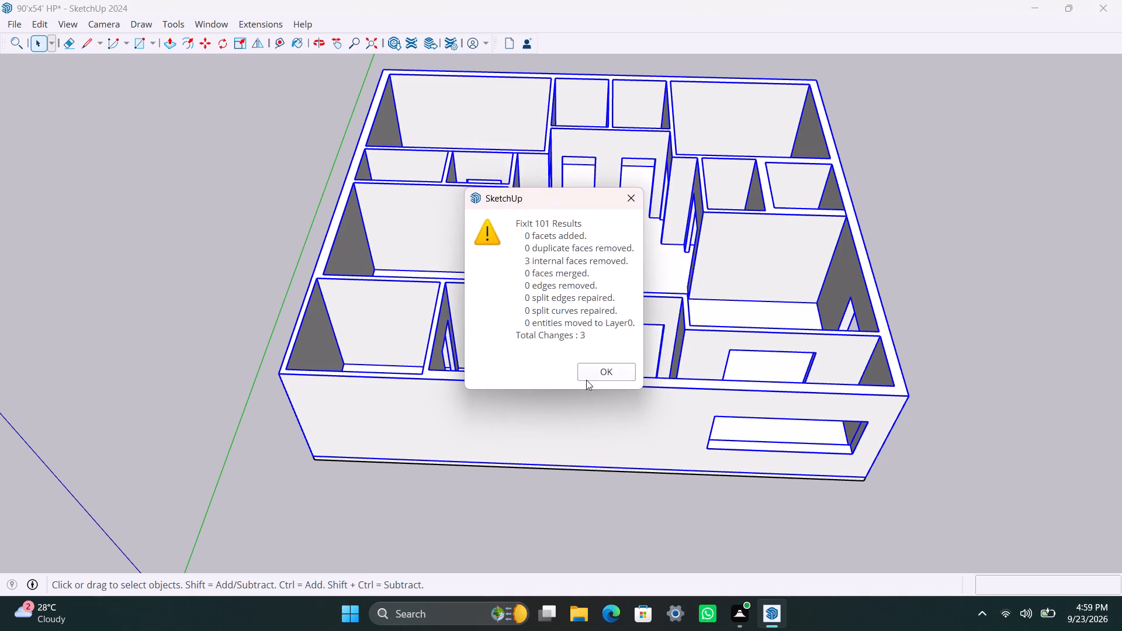
left_click(590, 370)
Examine the cleaned-up house walls from the front and from above, and clear the selection.
scroll(813, 427, "up", 3)
middle_click_drag(895, 422, 378, 172)
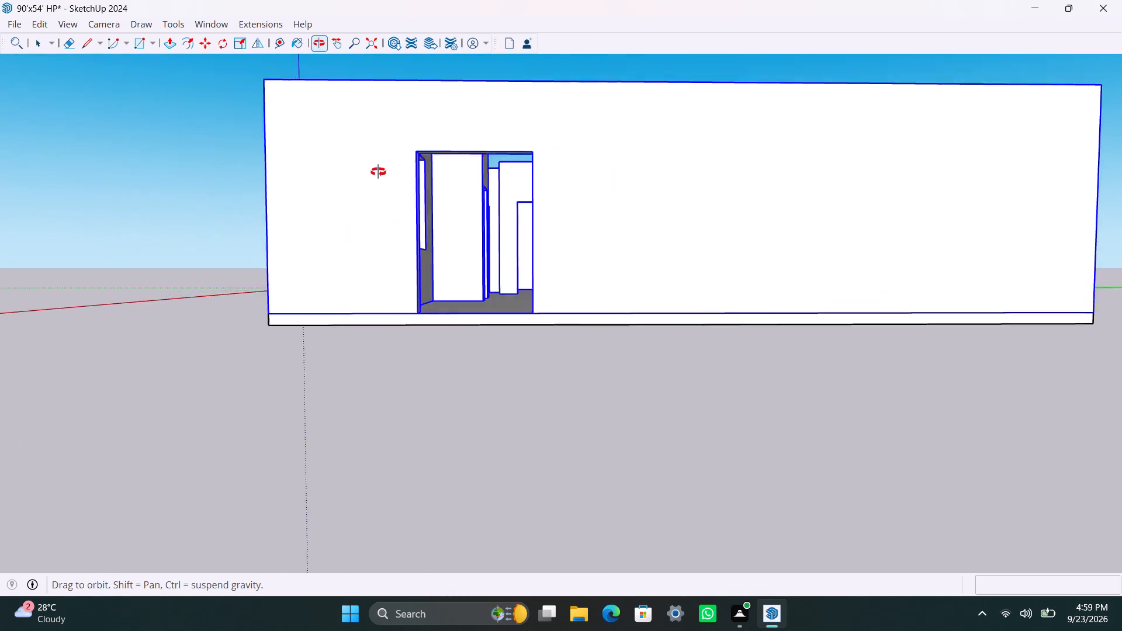
middle_click_drag(378, 172, 267, 233)
scroll(405, 235, "down", 5)
middle_click_drag(664, 250, 715, 301)
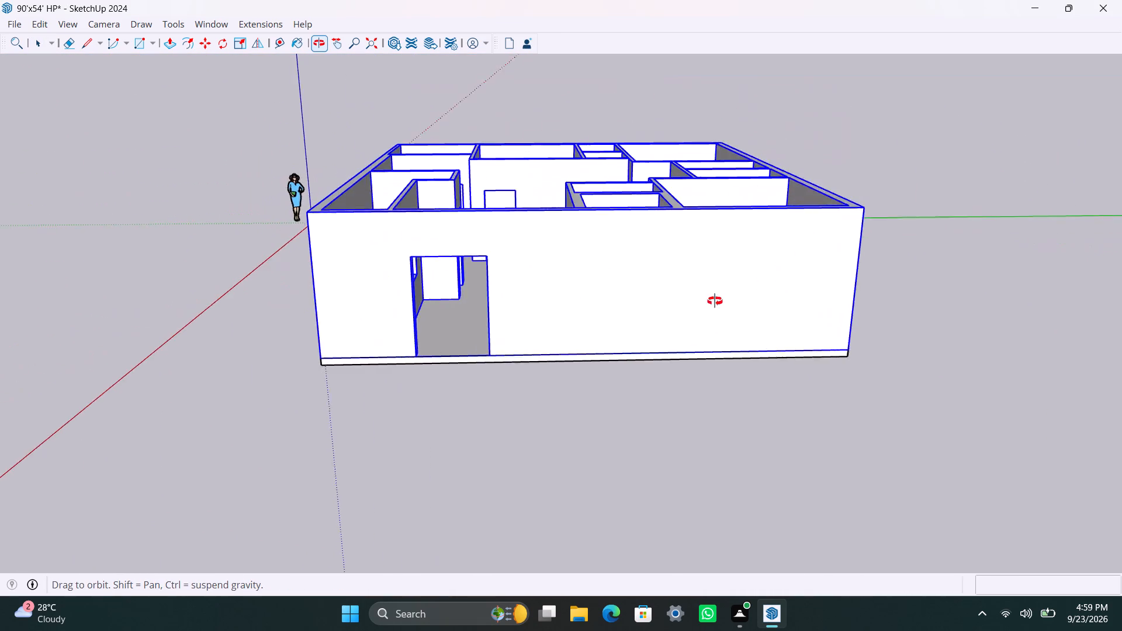
middle_click_drag(715, 301, 633, 330)
scroll(439, 207, "down", 5)
middle_click_drag(458, 228, 565, 370)
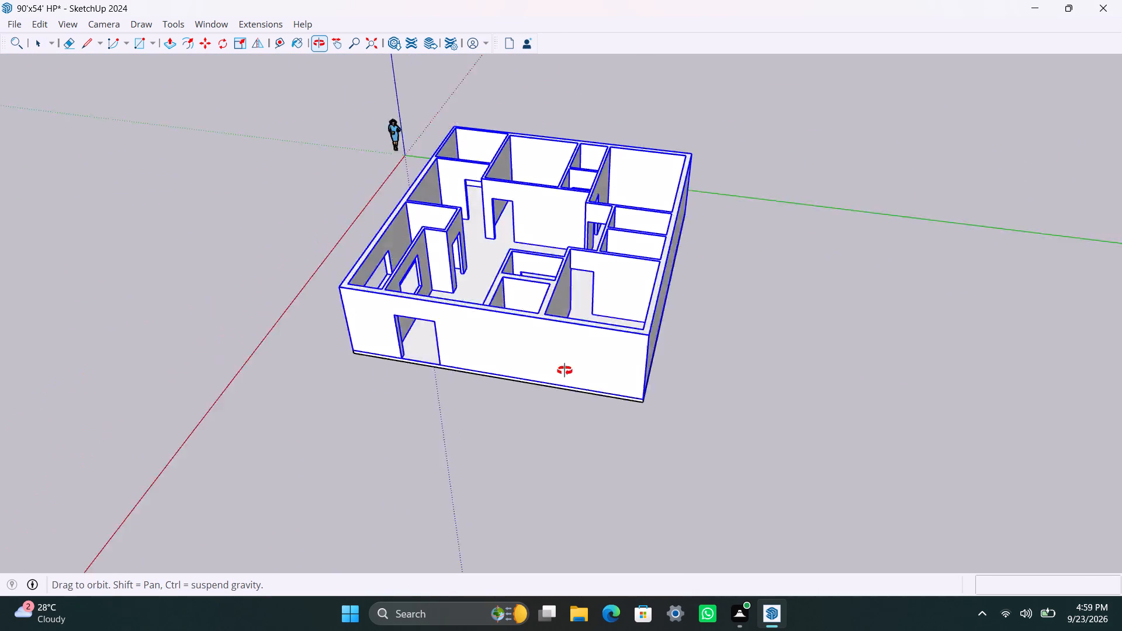
middle_click_drag(565, 370, 595, 394)
scroll(516, 313, "up", 3)
scroll(586, 345, "up", 2)
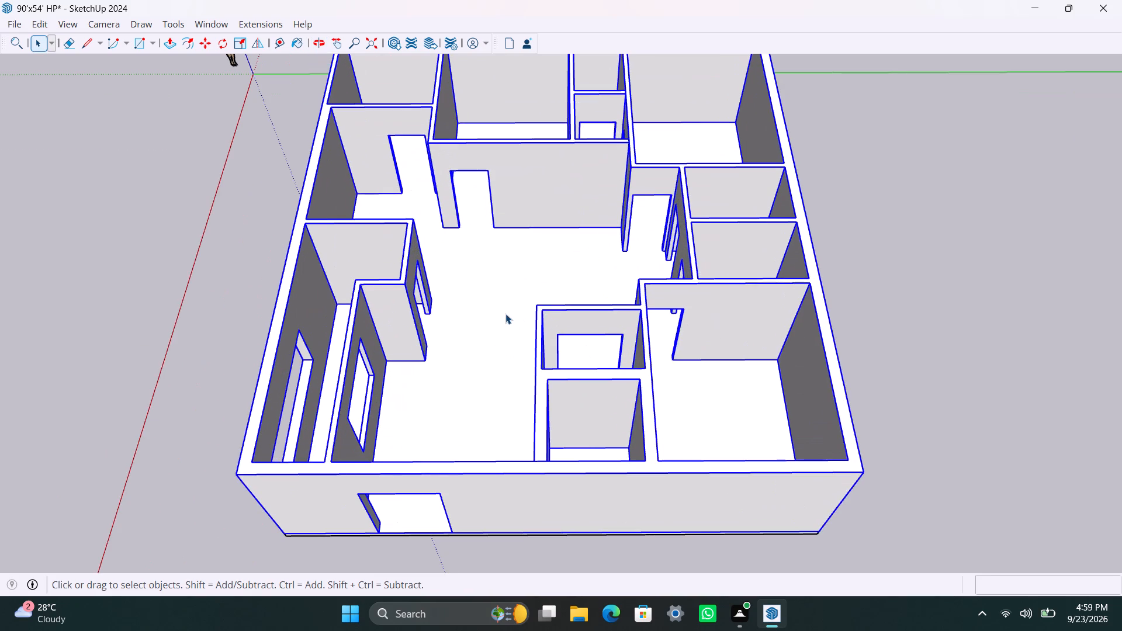
scroll(505, 313, "down", 8)
left_click(689, 278)
scroll(555, 360, "up", 1)
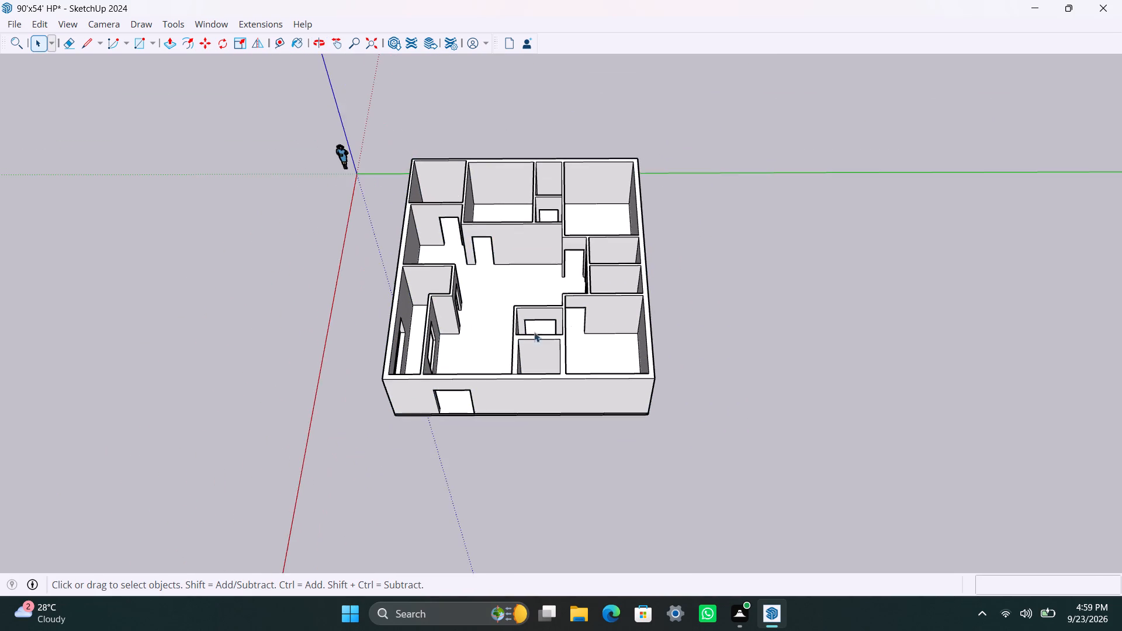
Examine the room layout and the door openings in the interior walls from above and from several sides.
scroll(492, 308, "down", 3)
scroll(489, 310, "up", 2)
middle_click_drag(491, 314, 550, 351, "shift")
scroll(546, 350, "up", 3)
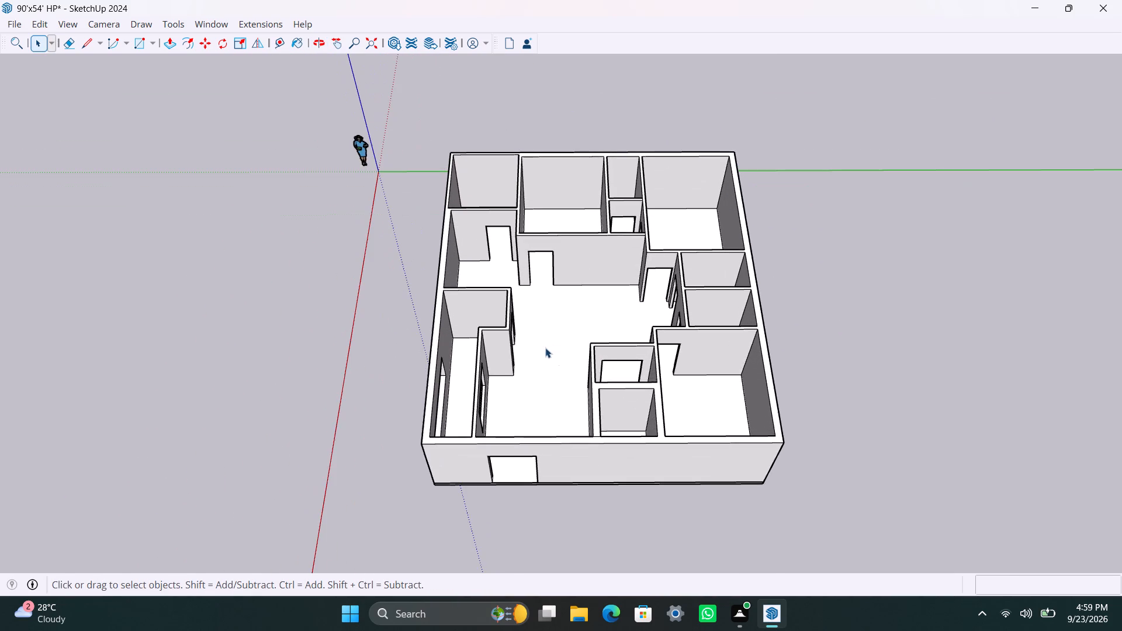
middle_click_drag(523, 344, 501, 332)
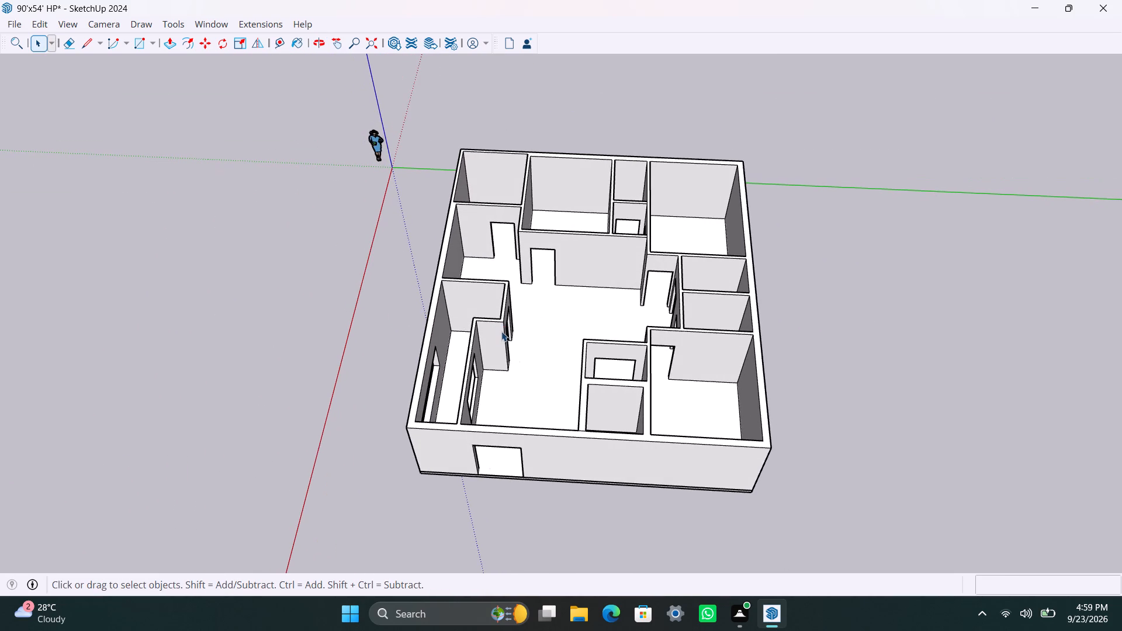
scroll(505, 328, "up", 2)
scroll(509, 328, "down", 5)
scroll(510, 327, "up", 3)
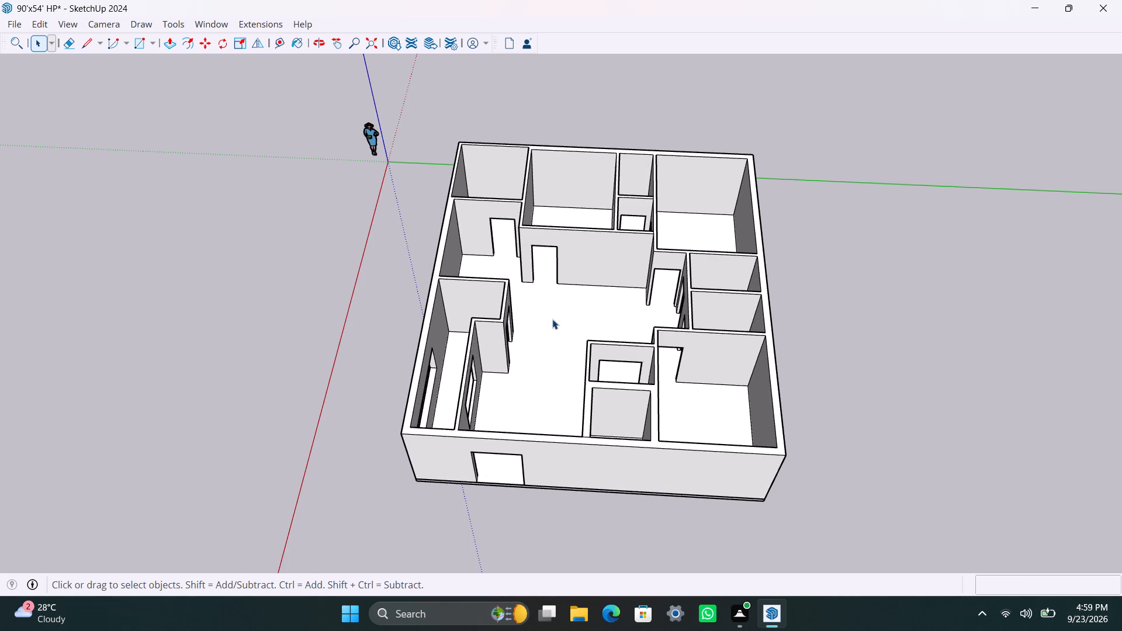
scroll(532, 311, "up", 2)
scroll(482, 275, "down", 5)
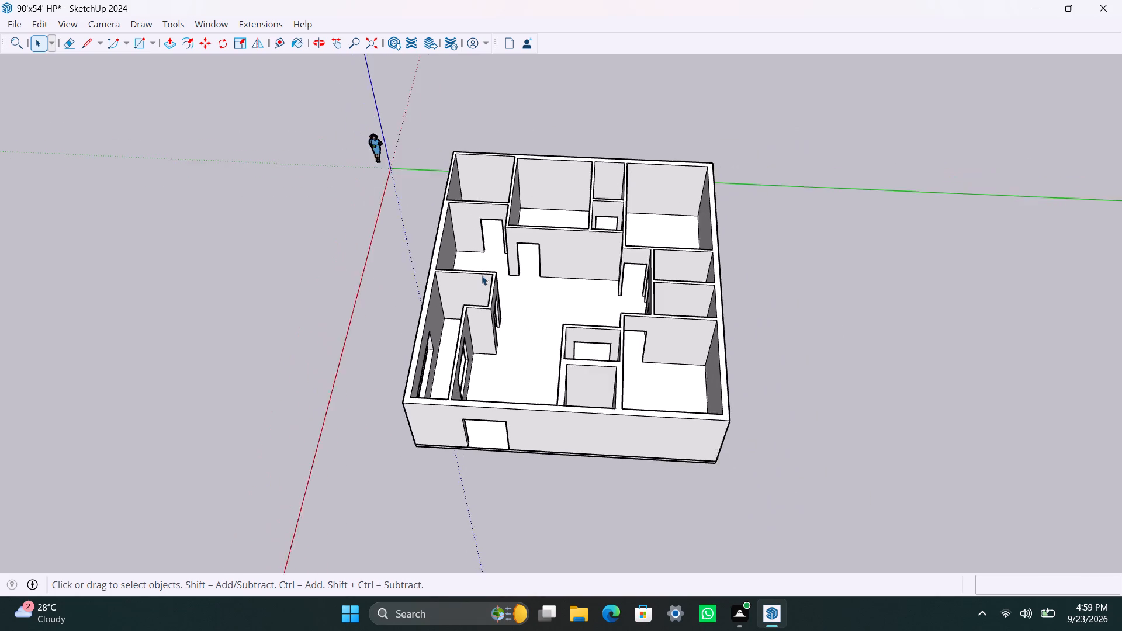
scroll(481, 269, "up", 3)
scroll(589, 285, "up", 2)
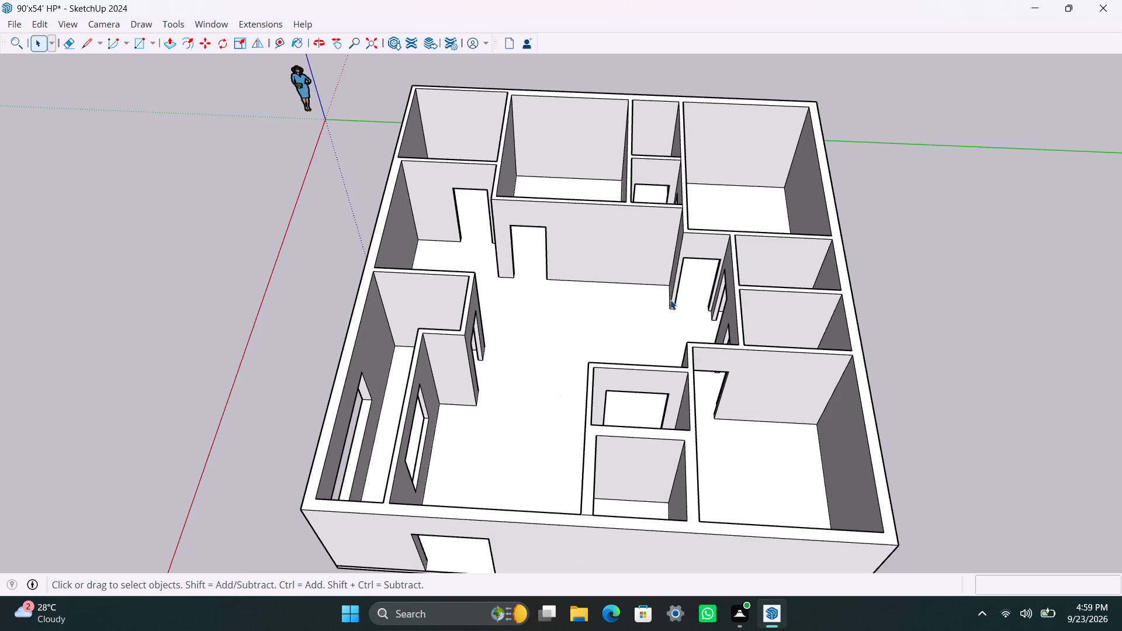
middle_click_drag(680, 303, 774, 276)
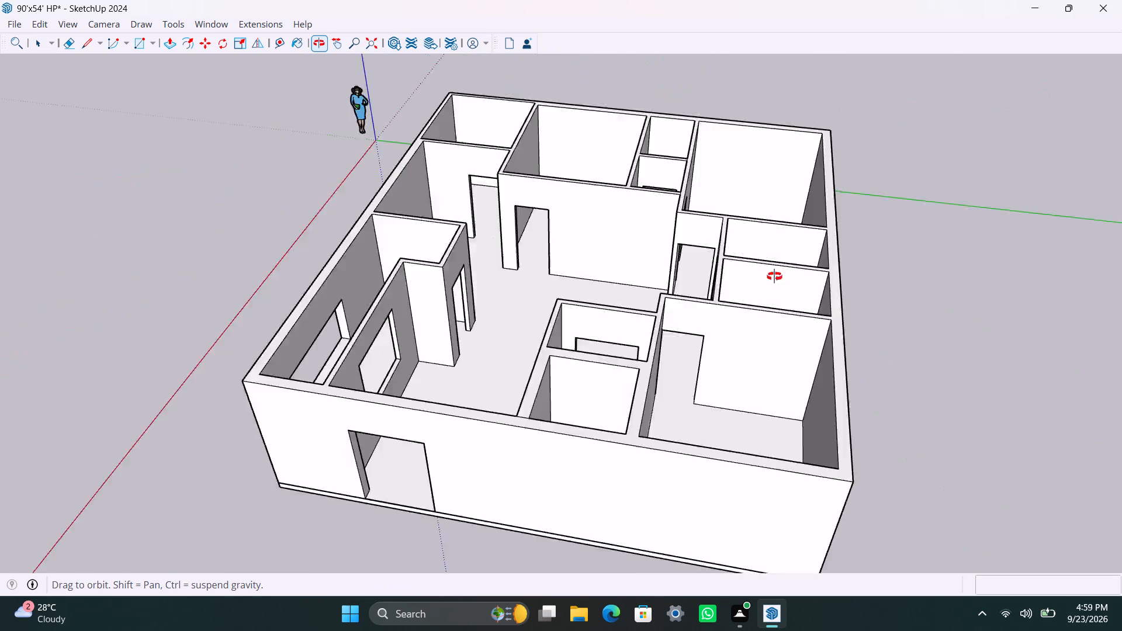
middle_click_drag(774, 276, 926, 293)
scroll(628, 289, "up", 6)
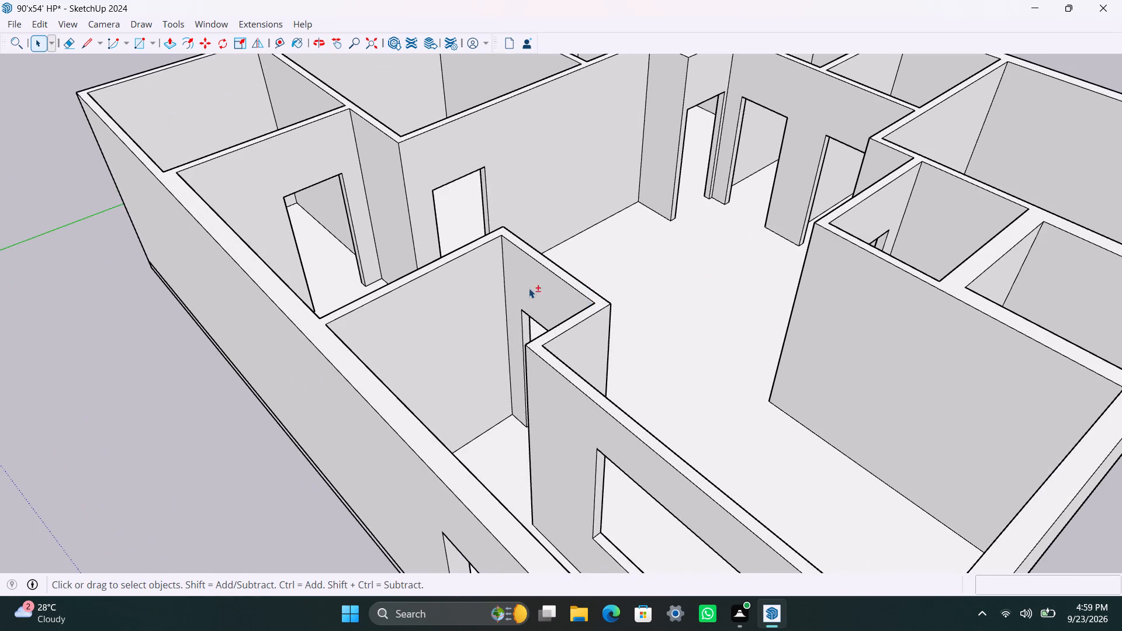
middle_click_drag(529, 288, 498, 367, "shift")
Save the house model.
key("ctrl+s")
key("space")
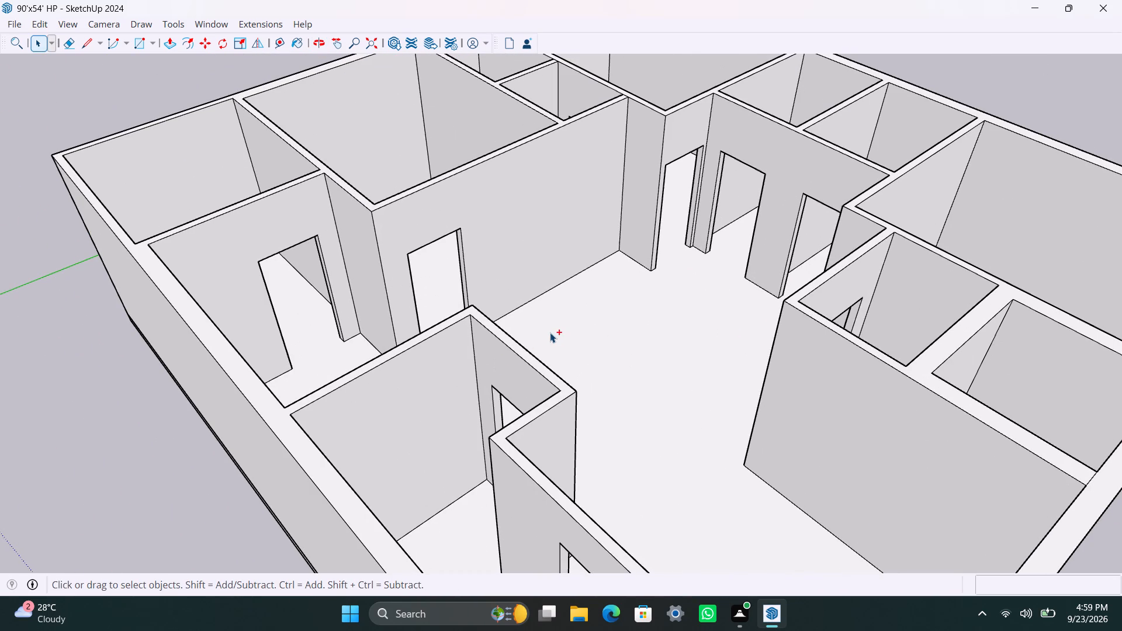
Examine the central hall, the small rooms and the corner rooms up close and from above the front wall.
scroll(549, 317, "down", 11)
scroll(602, 262, "up", 7)
scroll(470, 220, "up", 4)
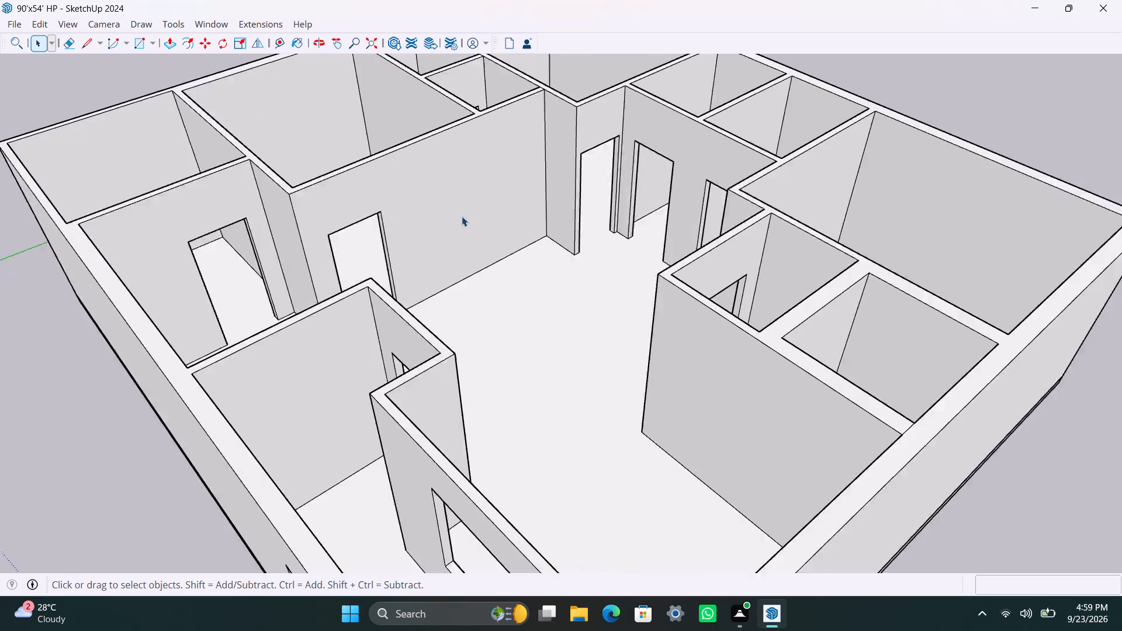
middle_click_drag(485, 235, 219, 268)
scroll(225, 274, "down", 6)
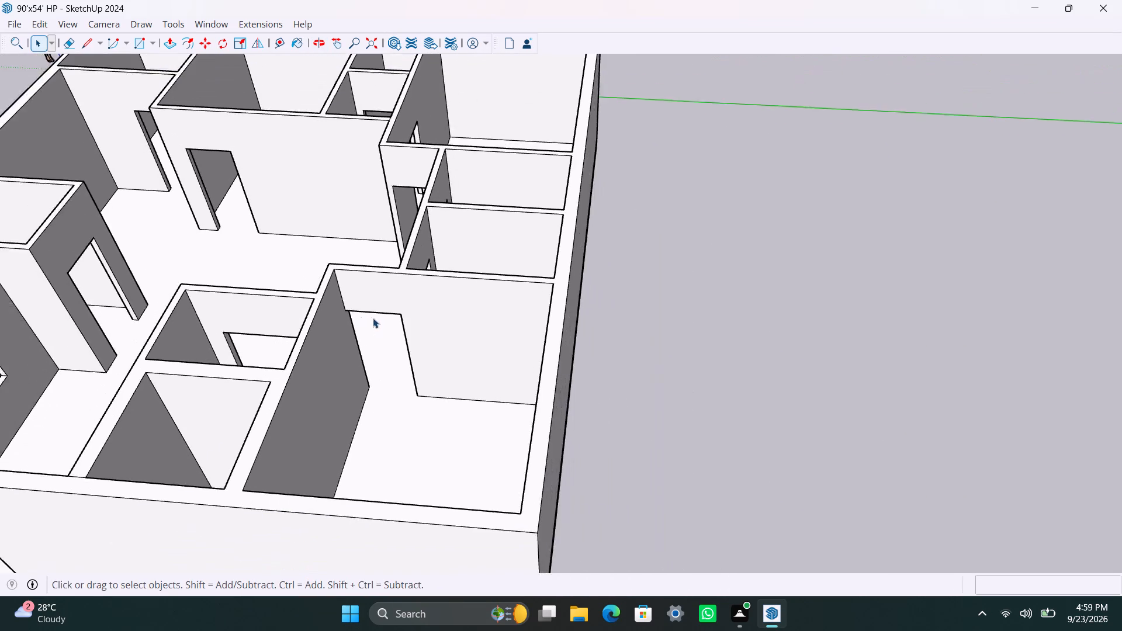
scroll(373, 318, "down", 5)
middle_click_drag(370, 320, 559, 337, "shift")
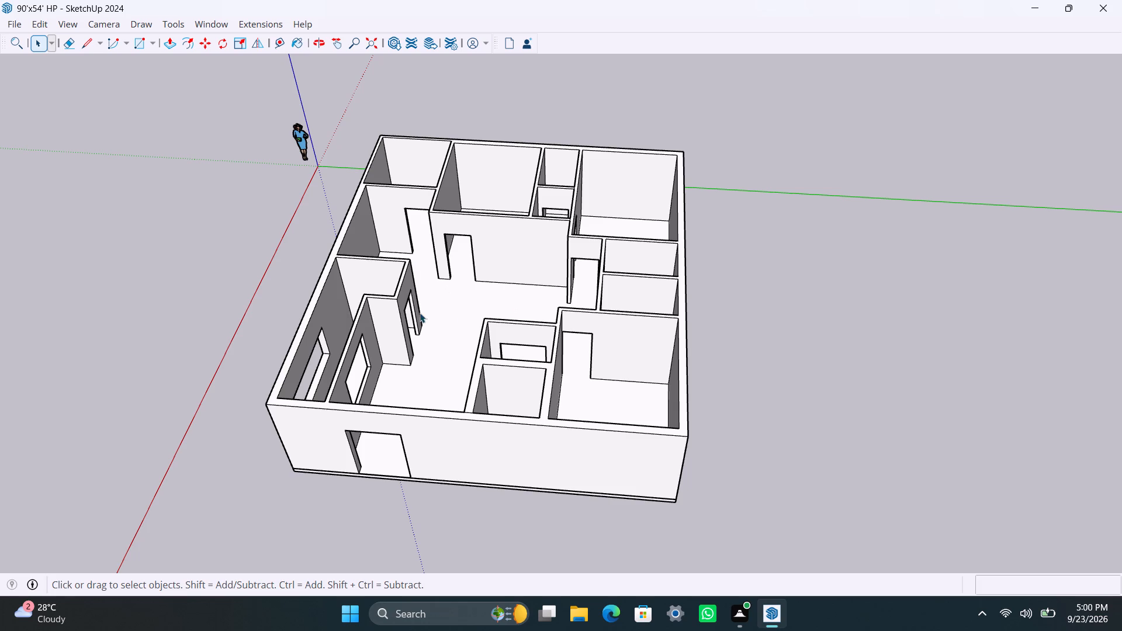
scroll(474, 358, "up", 7)
scroll(496, 370, "down", 5)
middle_click_drag(505, 369, 541, 380)
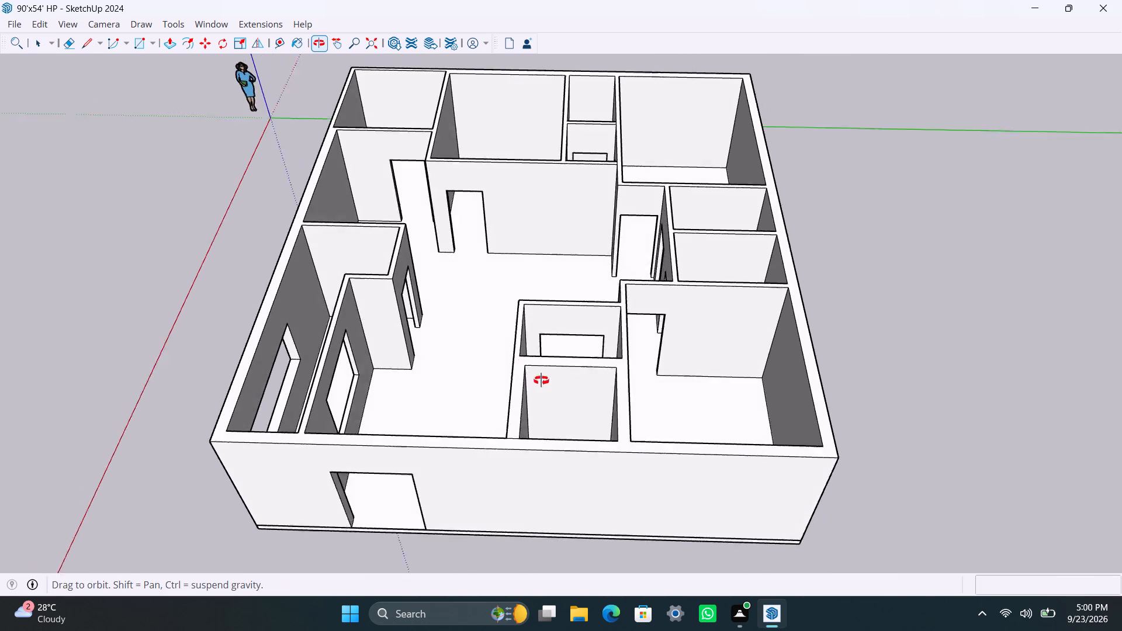
middle_click_drag(541, 380, 518, 373)
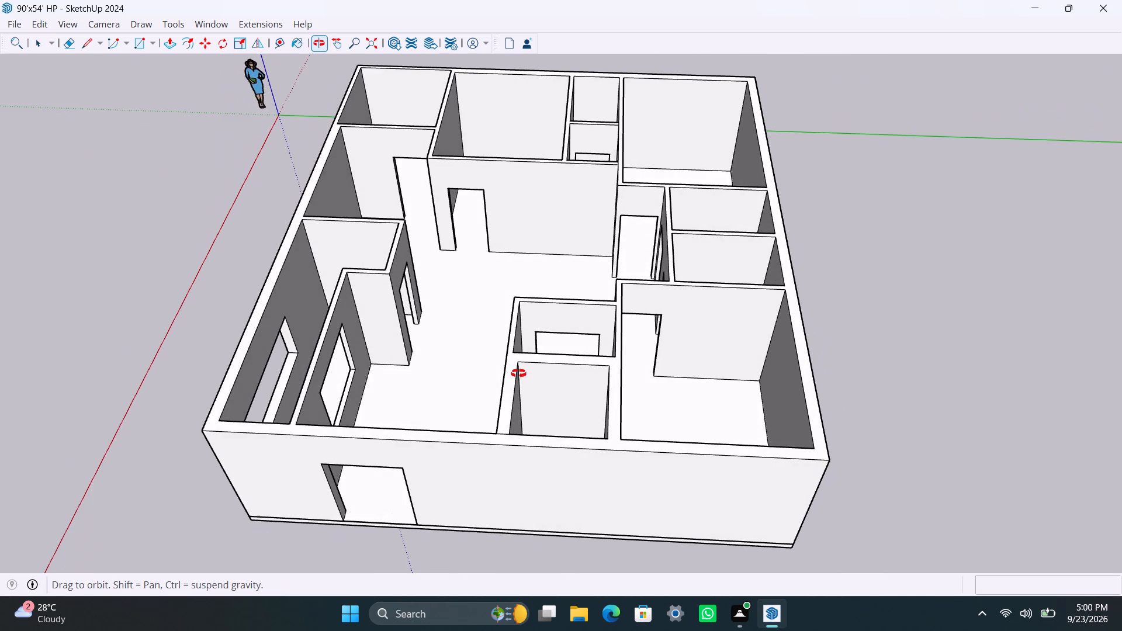
middle_click_drag(518, 373, 524, 370)
Delete all guides in the model.
left_click(38, 25)
left_click(82, 170)
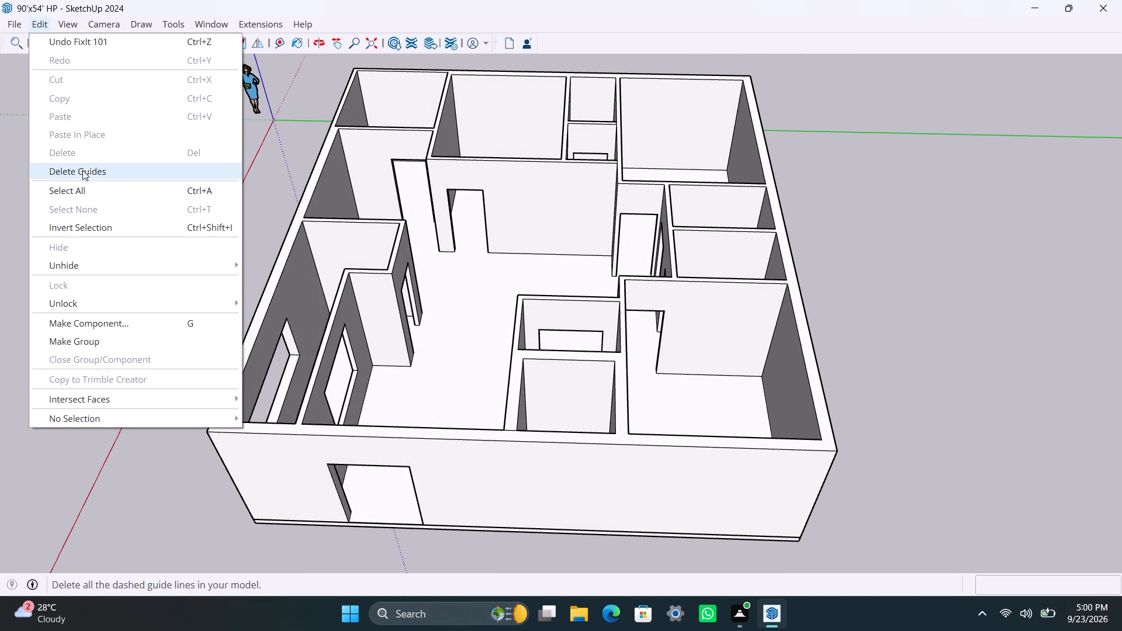
Examine the exterior walls, their openings and the interior rooms from all around the house.
scroll(340, 226, "down", 4)
middle_click_drag(314, 241, 651, 110)
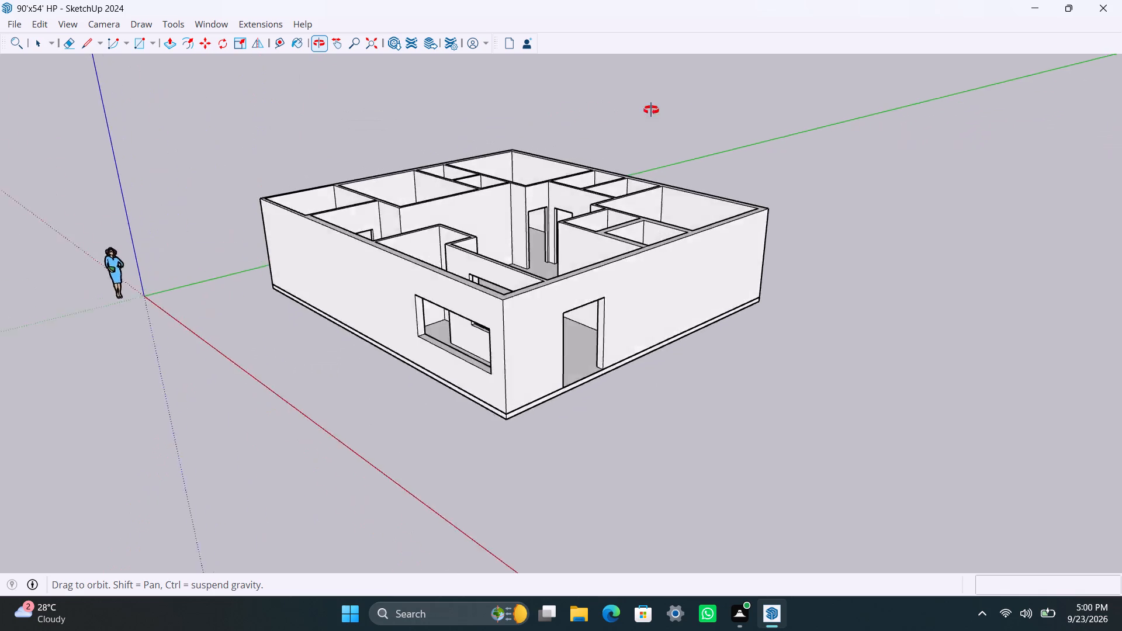
middle_click_drag(651, 110, 333, 290)
scroll(404, 287, "down", 5)
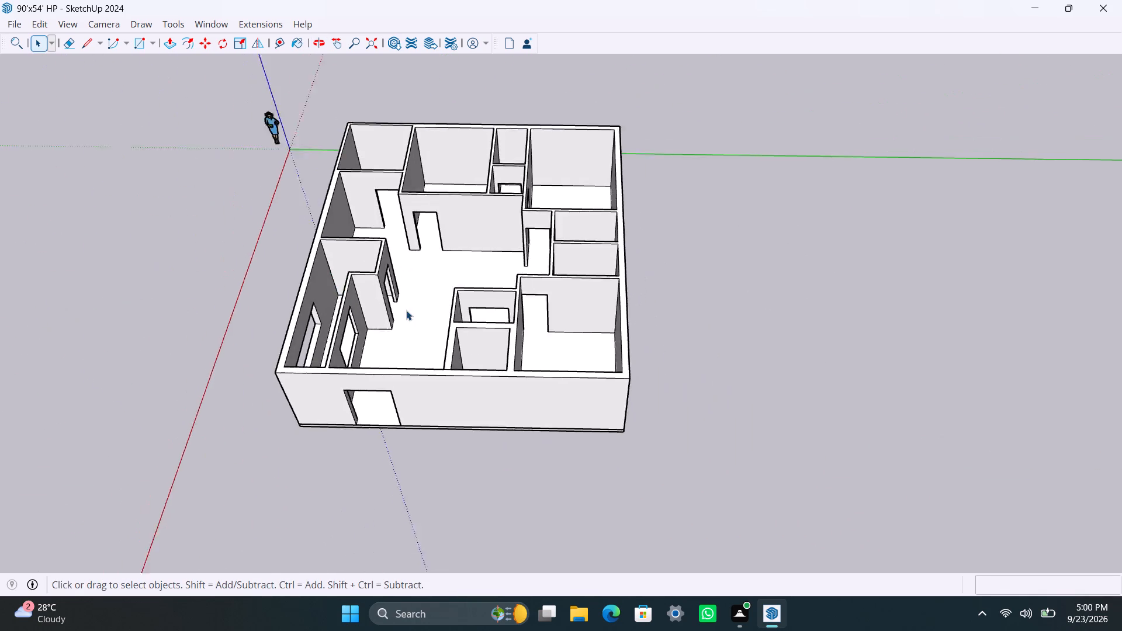
scroll(406, 312, "up", 11)
middle_click_drag(520, 259, 410, 355)
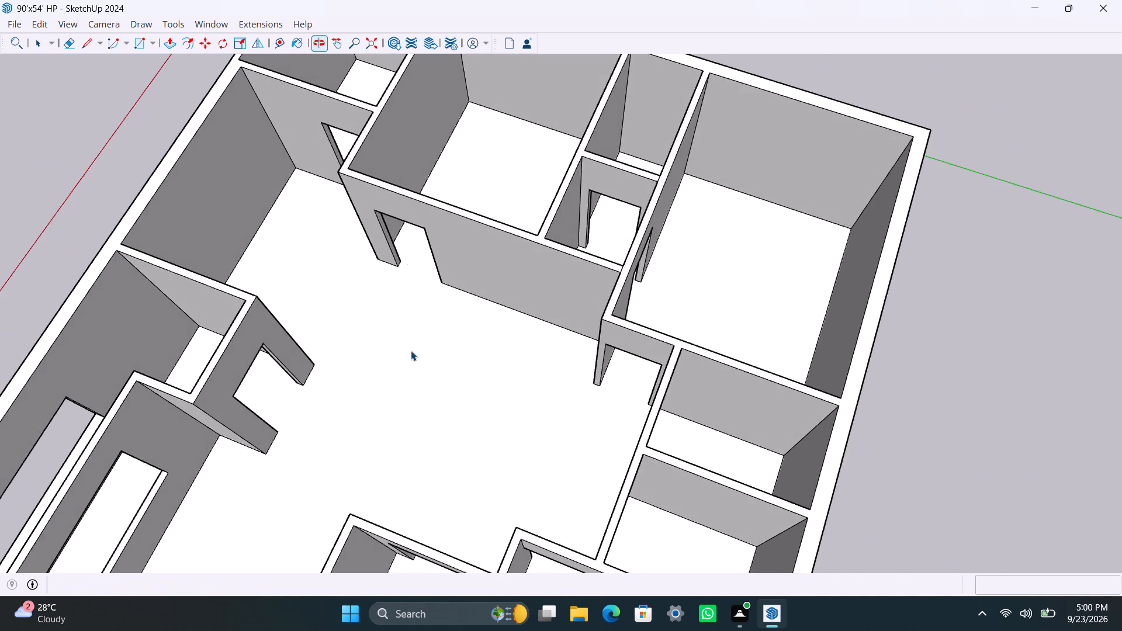
scroll(488, 315, "up", 4)
scroll(551, 269, "down", 15)
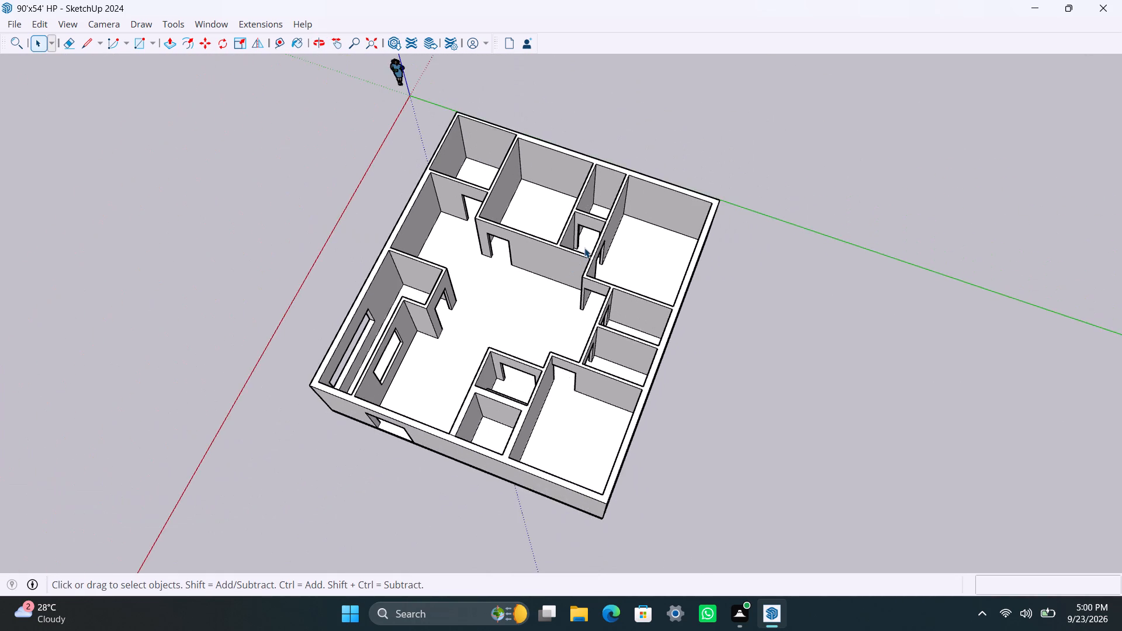
scroll(585, 248, "up", 4)
scroll(524, 264, "up", 3)
scroll(534, 255, "down", 10)
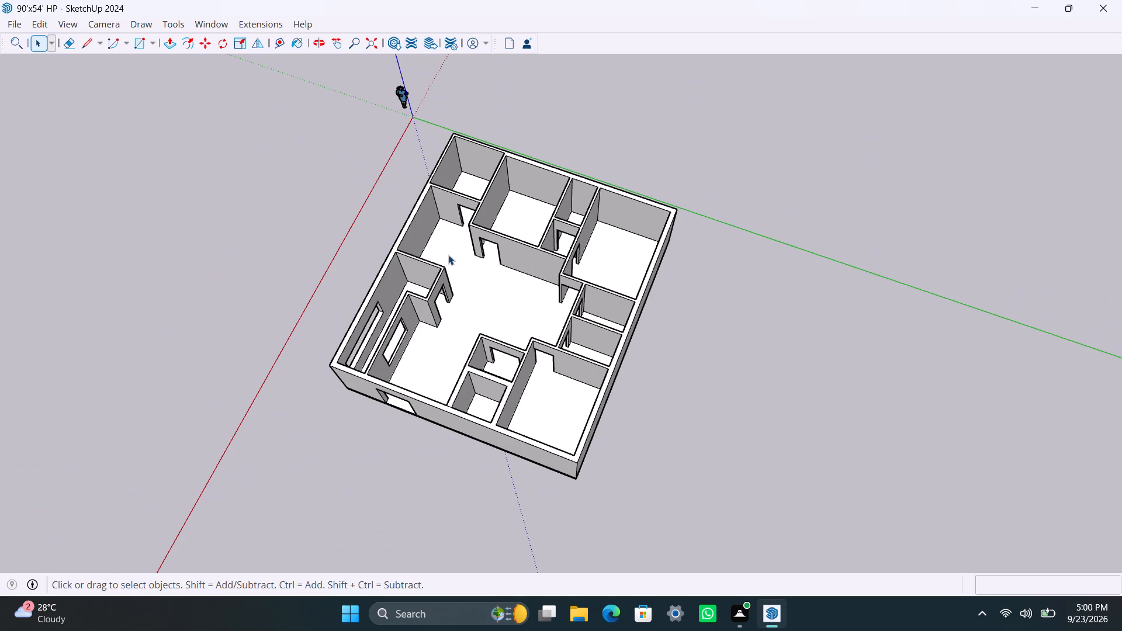
middle_click_drag(419, 471, 597, 185)
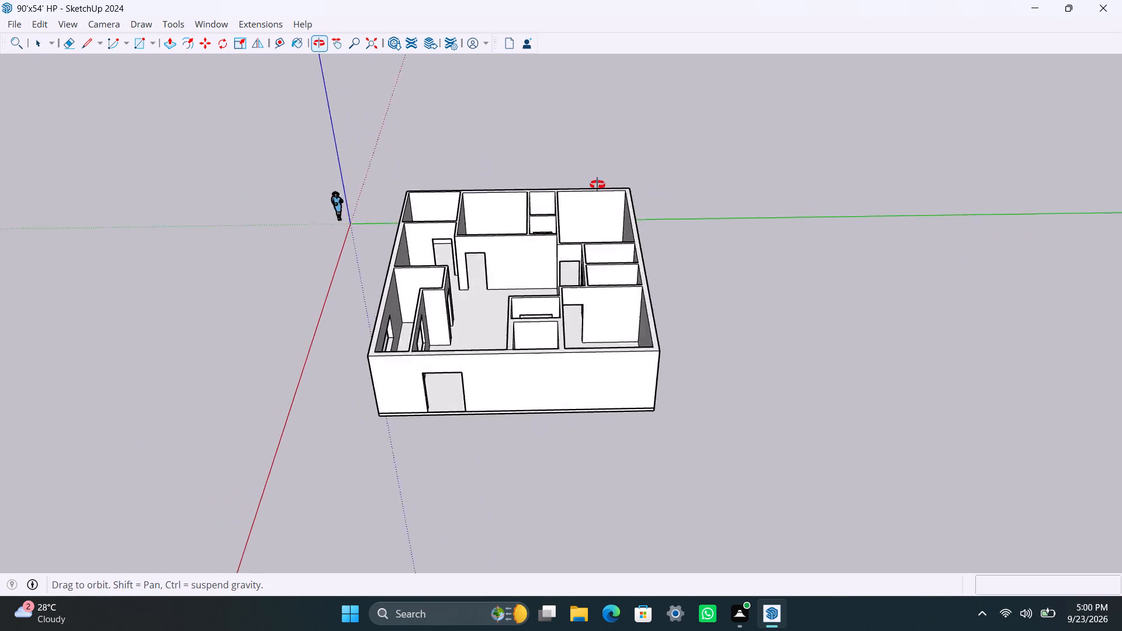
middle_click_drag(597, 185, 308, 280)
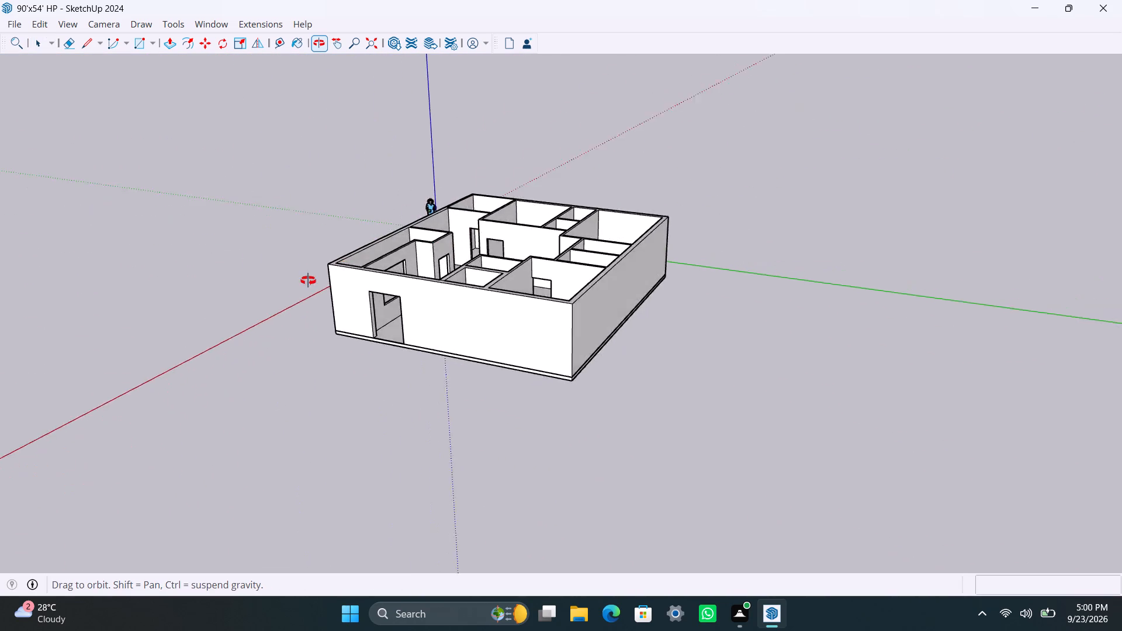
middle_click_drag(308, 280, 459, 366)
scroll(462, 316, "up", 5)
scroll(489, 133, "down", 6)
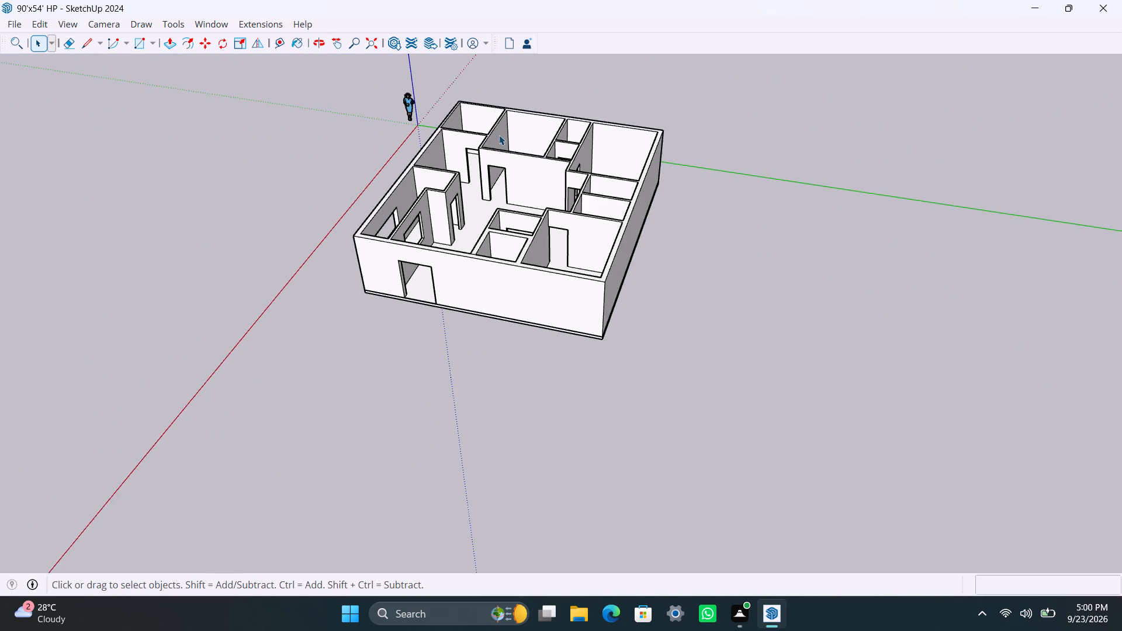
scroll(499, 135, "down", 5)
scroll(498, 138, "up", 14)
scroll(493, 218, "up", 5)
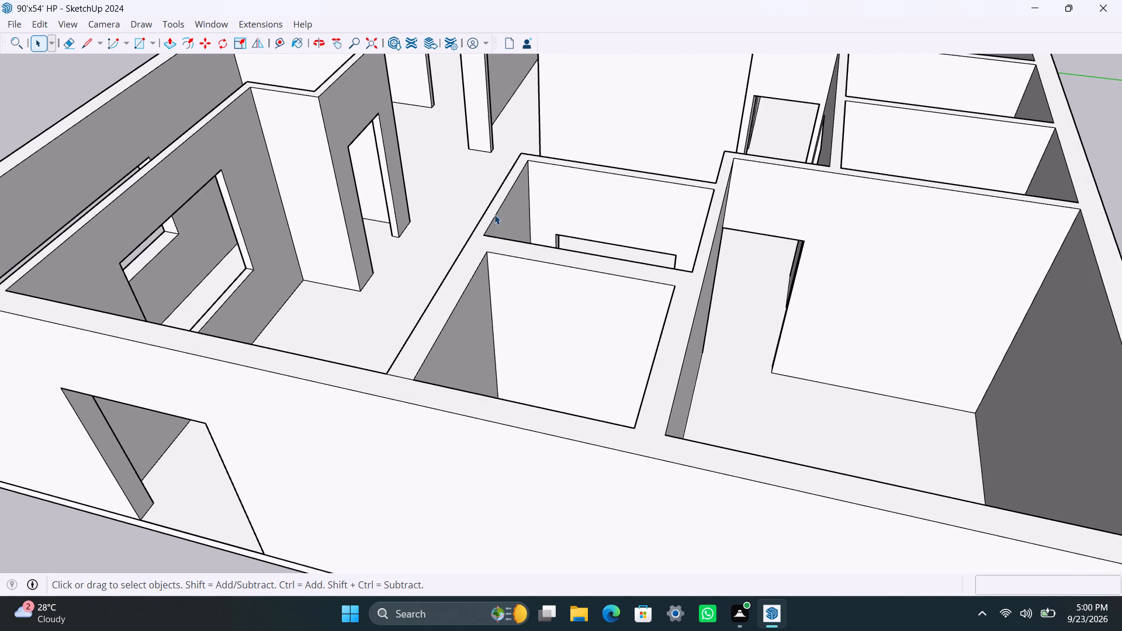
scroll(556, 138, "down", 5)
scroll(592, 231, "down", 5)
middle_click_drag(624, 281, 418, 567)
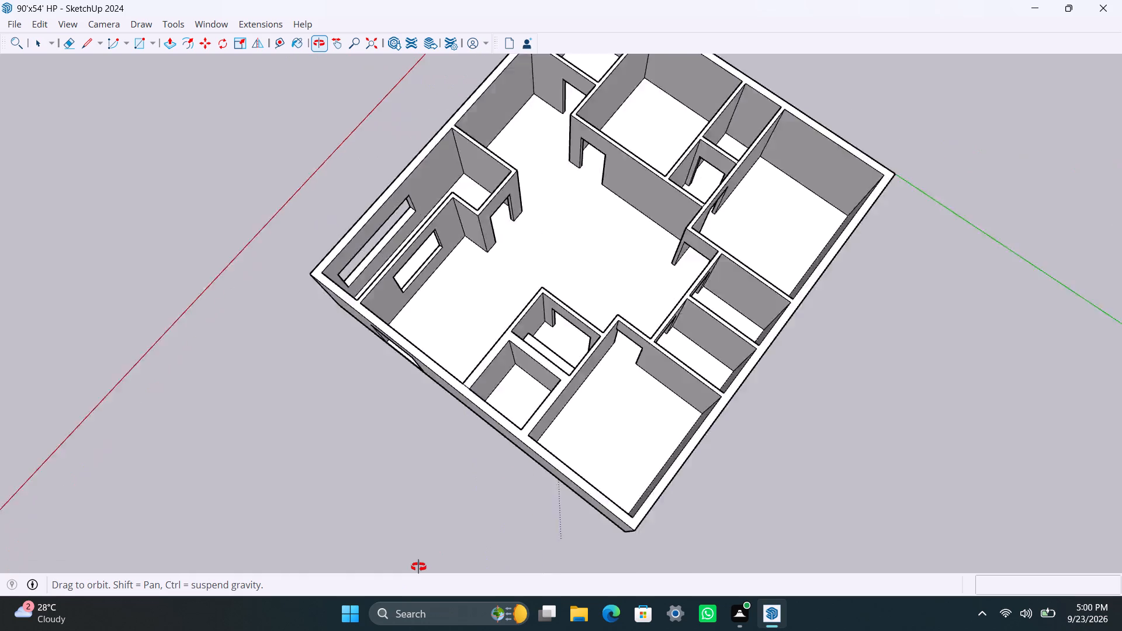
middle_click_drag(418, 567, 808, 273)
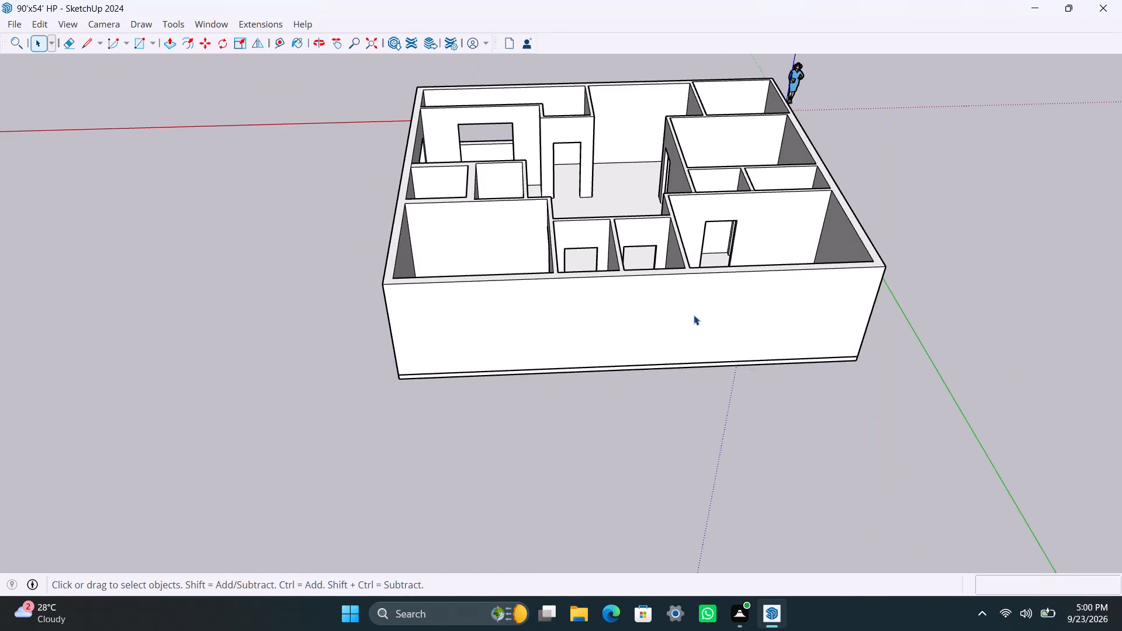
Place a vertical guide about 19' from the exterior wall's end edge, in line with the partition between the two small adjoining rooms.
scroll(691, 315, "up", 2)
scroll(633, 343, "up", 3)
middle_click_drag(618, 349, 581, 263)
scroll(581, 266, "down", 3)
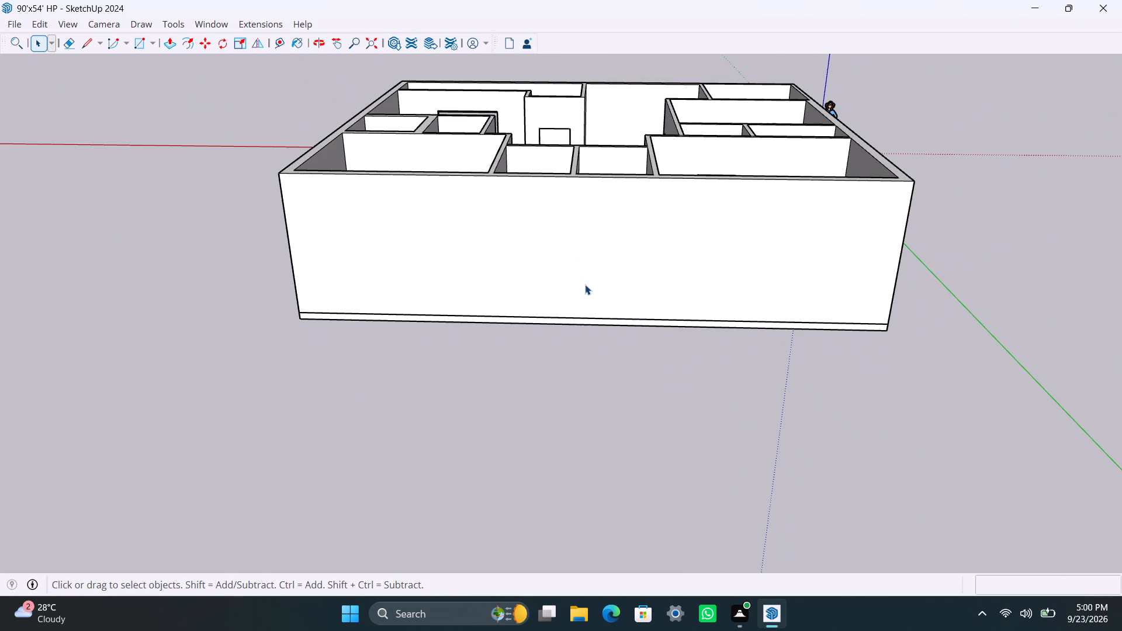
middle_click_drag(586, 283, 610, 487, "shift")
scroll(540, 458, "up", 3)
middle_click_drag(547, 436, 588, 366)
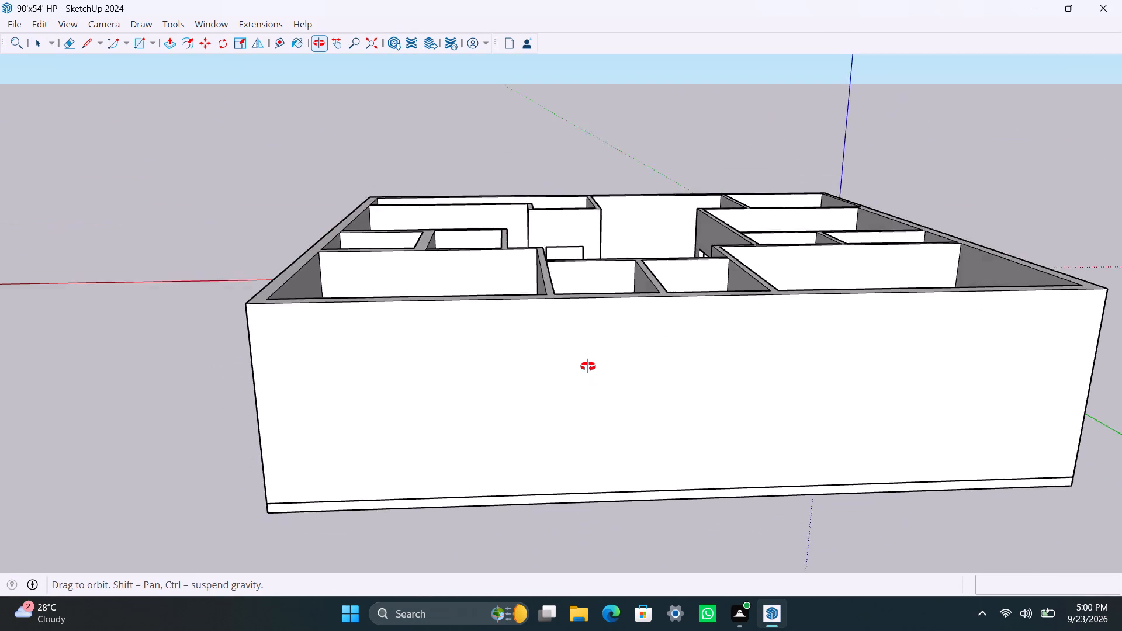
middle_click_drag(588, 366, 576, 348)
key("t")
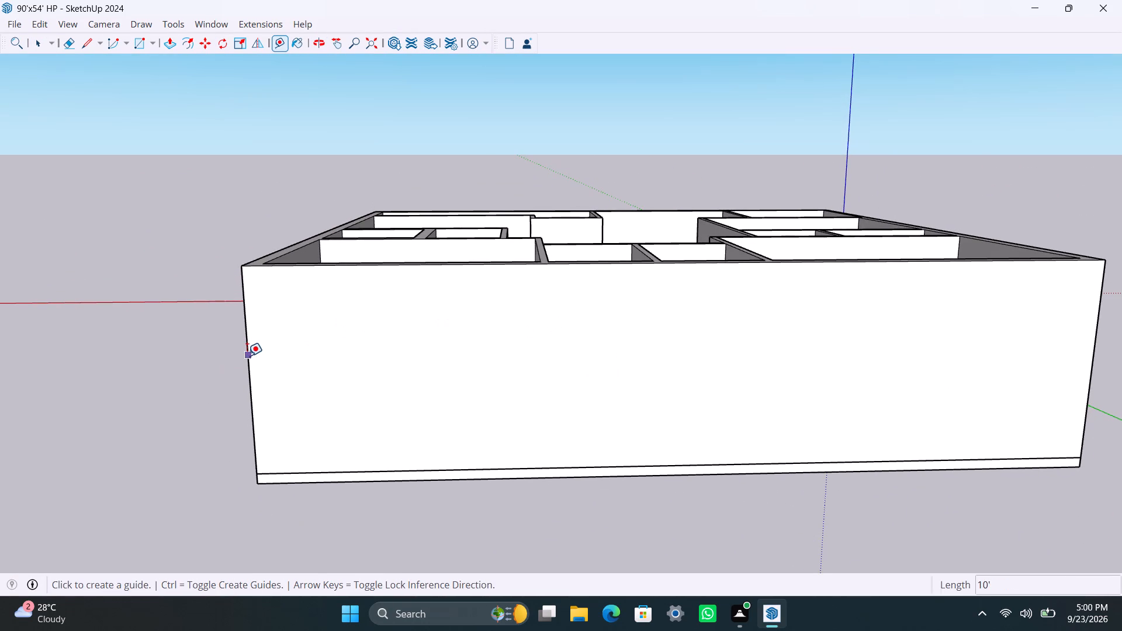
left_click(247, 356)
scroll(670, 300, "up", 2)
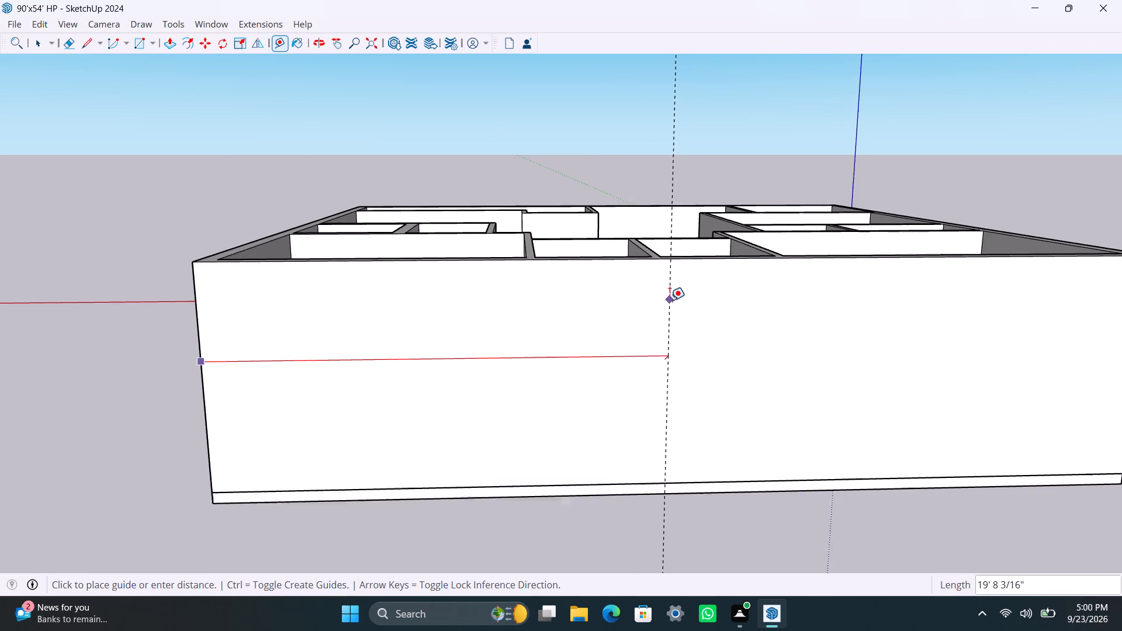
middle_click_drag(669, 301, 628, 301)
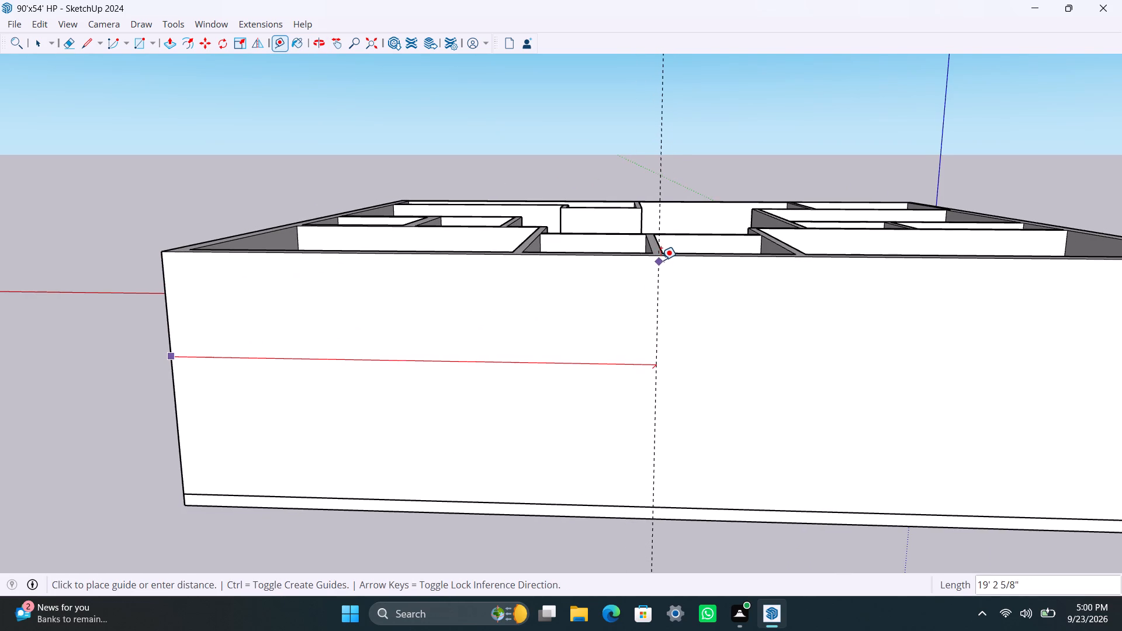
left_click(662, 259)
Place a second vertical guide about 5' from the first, in line with the small room's other side wall.
left_click(662, 265)
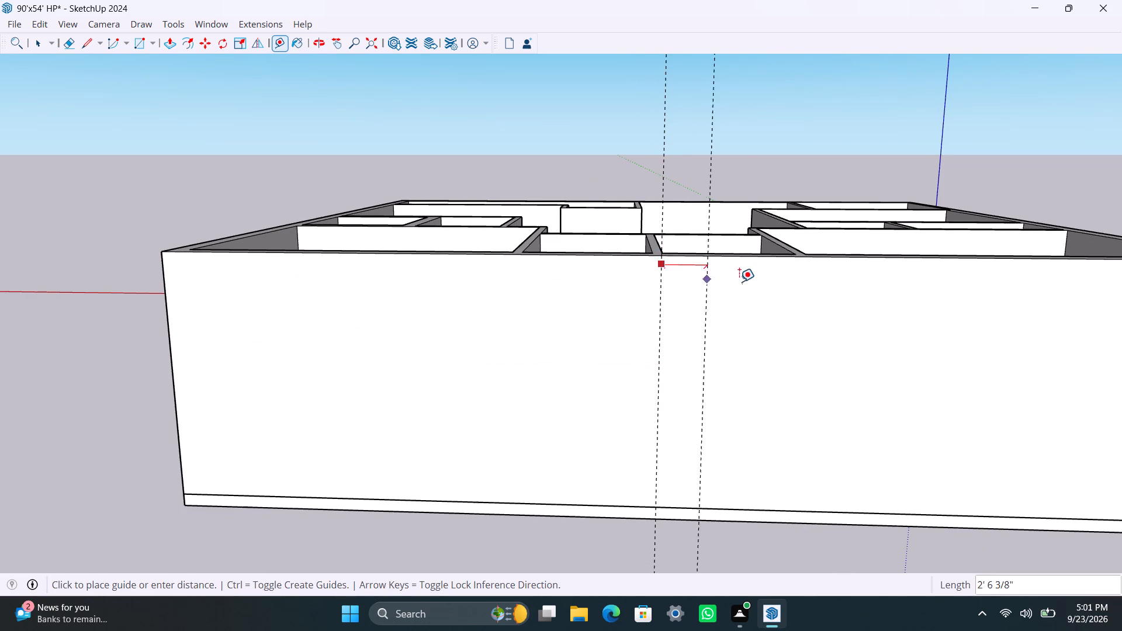
scroll(794, 269, "up", 2)
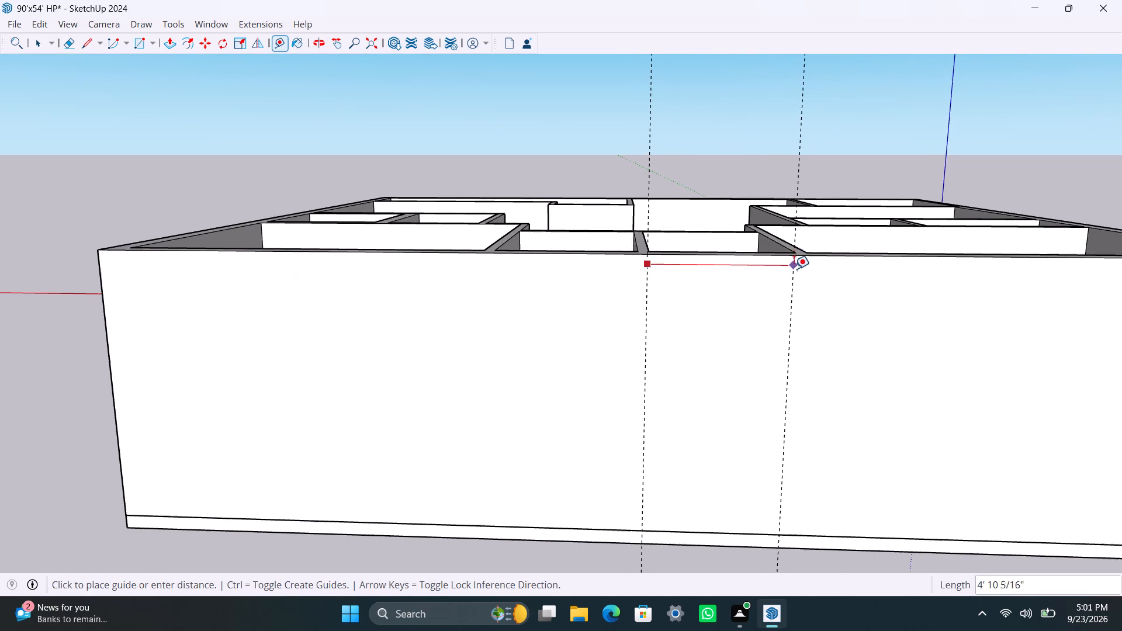
middle_click_drag(794, 270, 743, 253)
scroll(743, 253, "up", 1)
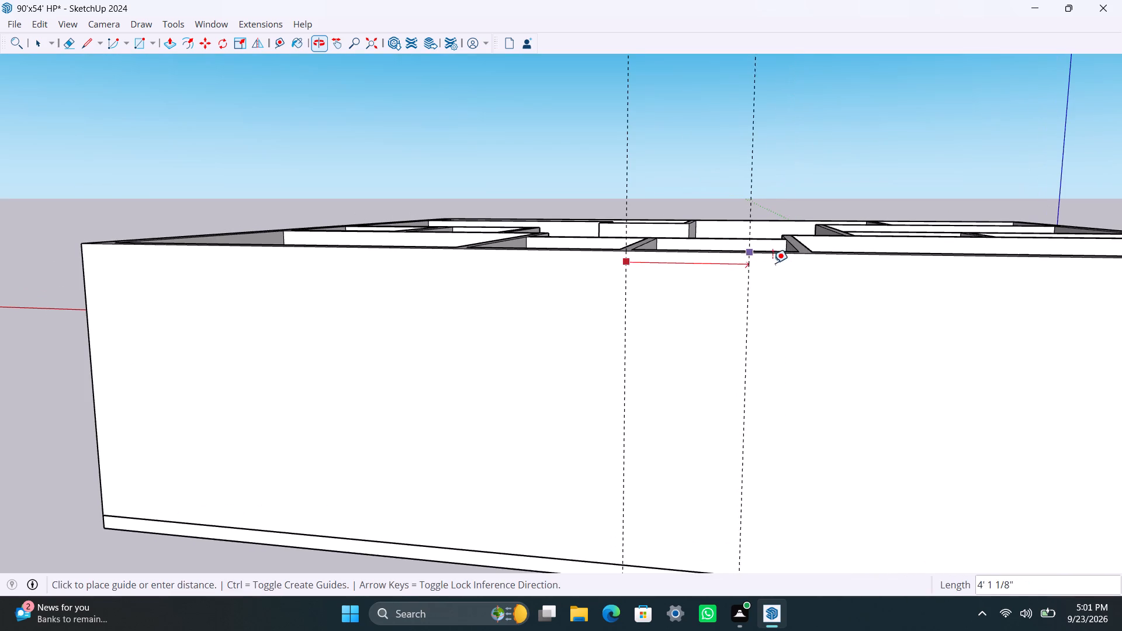
left_click(799, 259)
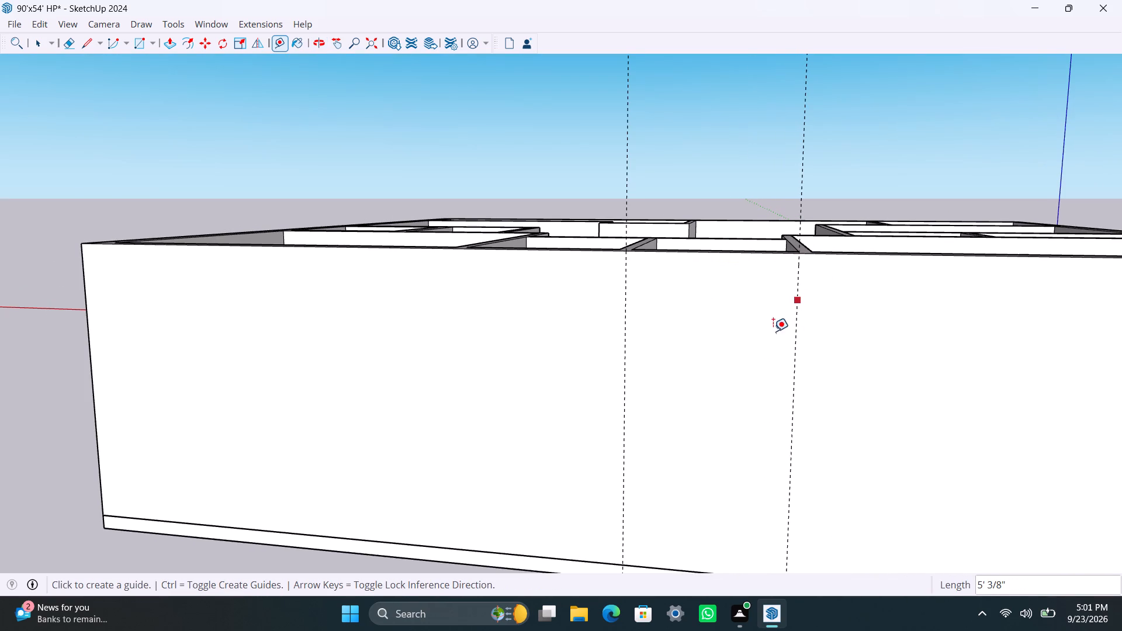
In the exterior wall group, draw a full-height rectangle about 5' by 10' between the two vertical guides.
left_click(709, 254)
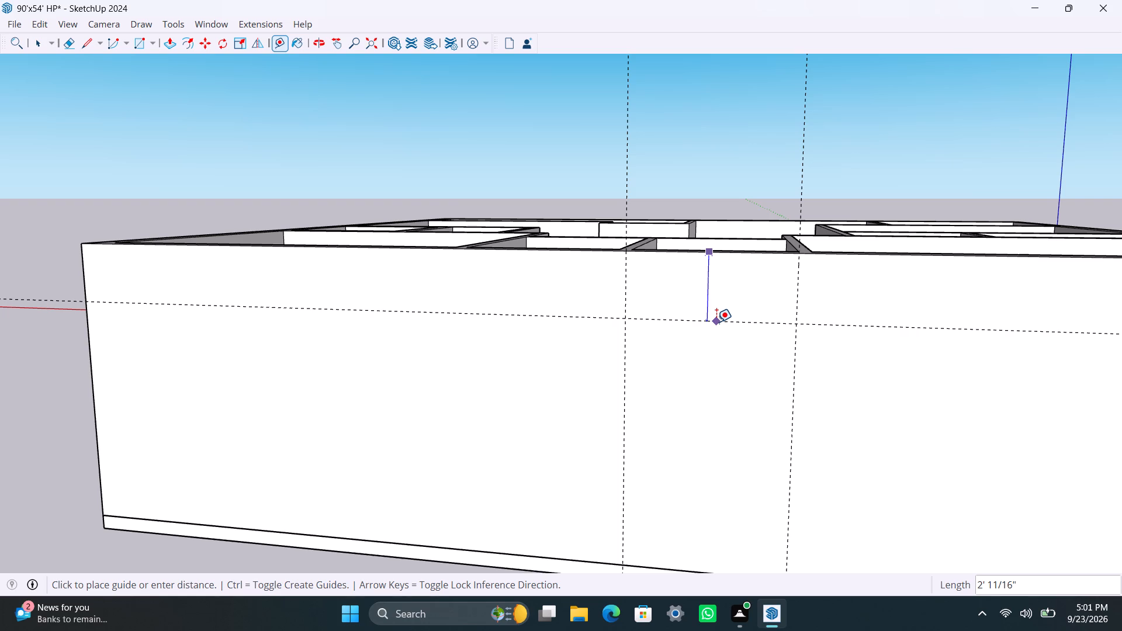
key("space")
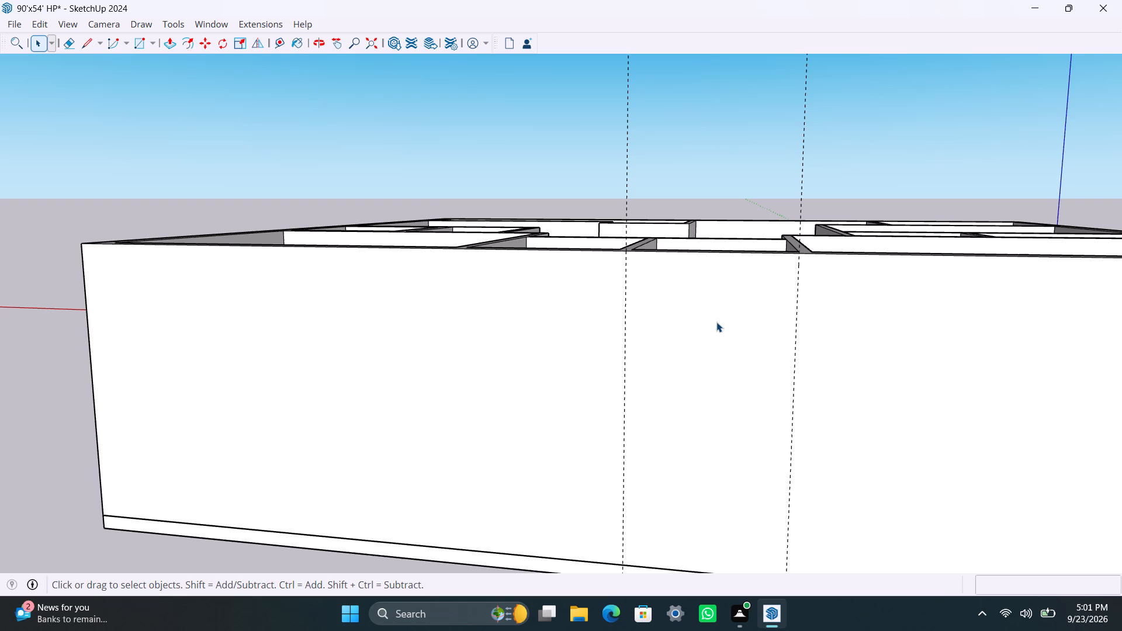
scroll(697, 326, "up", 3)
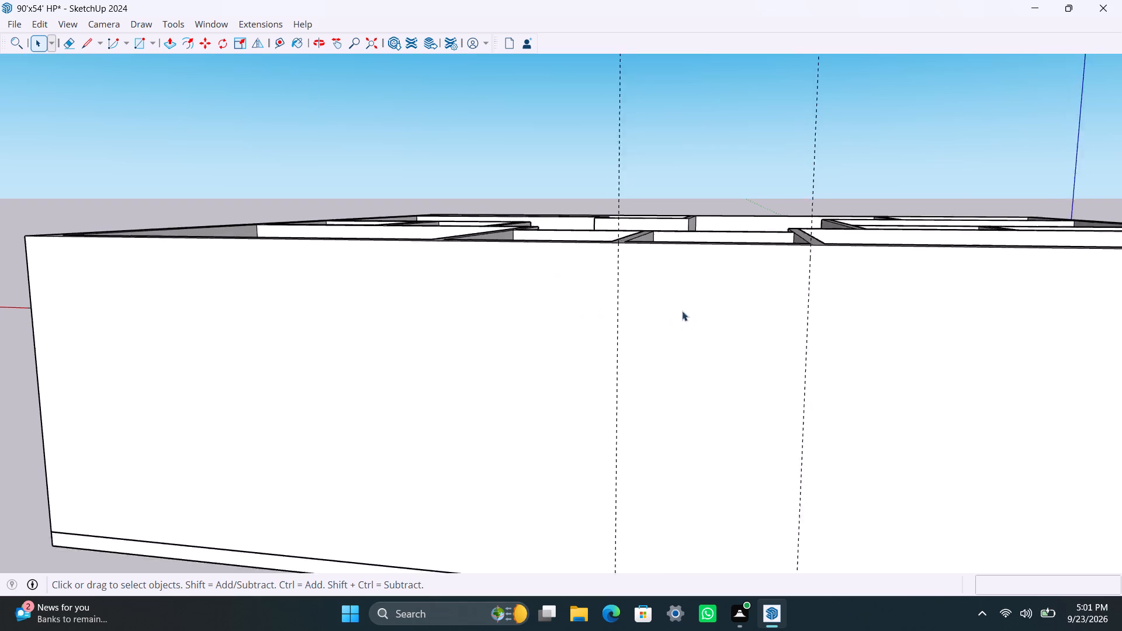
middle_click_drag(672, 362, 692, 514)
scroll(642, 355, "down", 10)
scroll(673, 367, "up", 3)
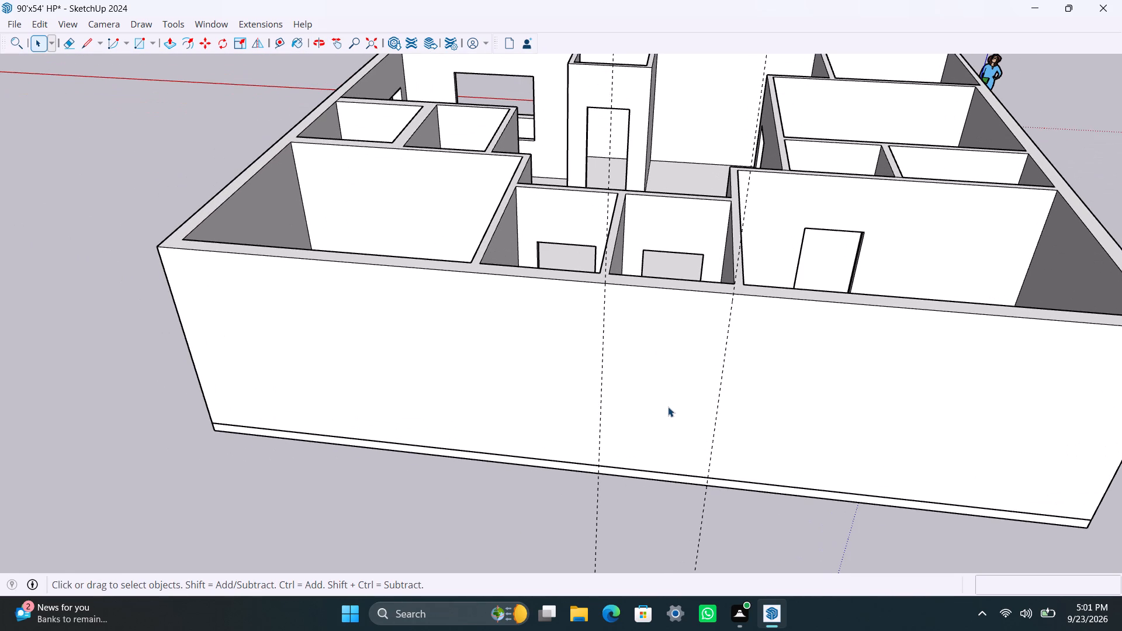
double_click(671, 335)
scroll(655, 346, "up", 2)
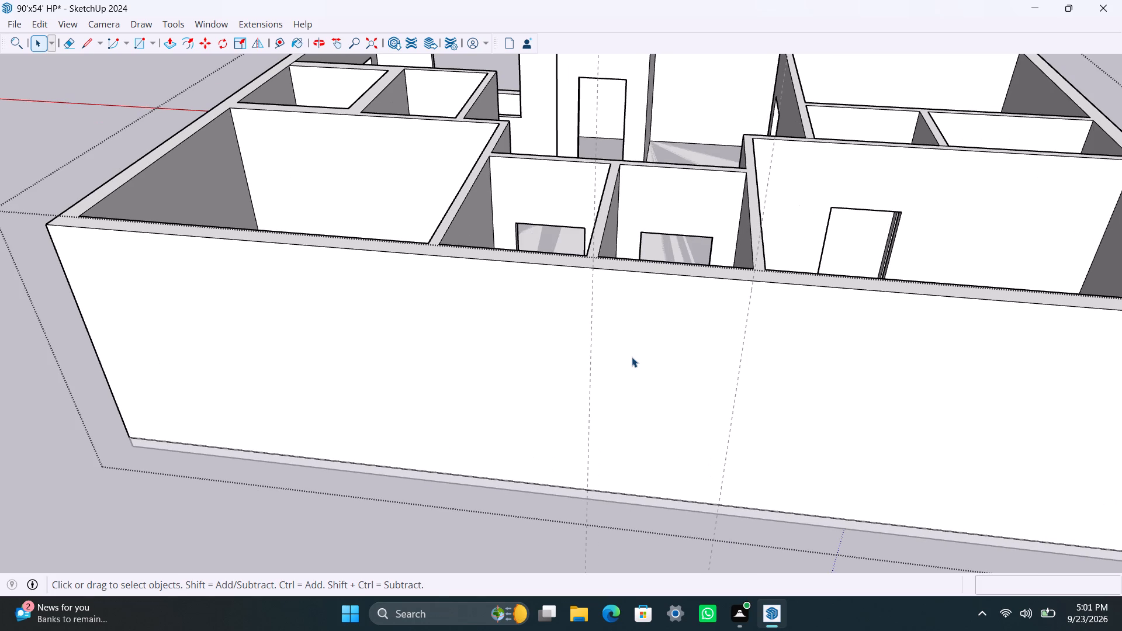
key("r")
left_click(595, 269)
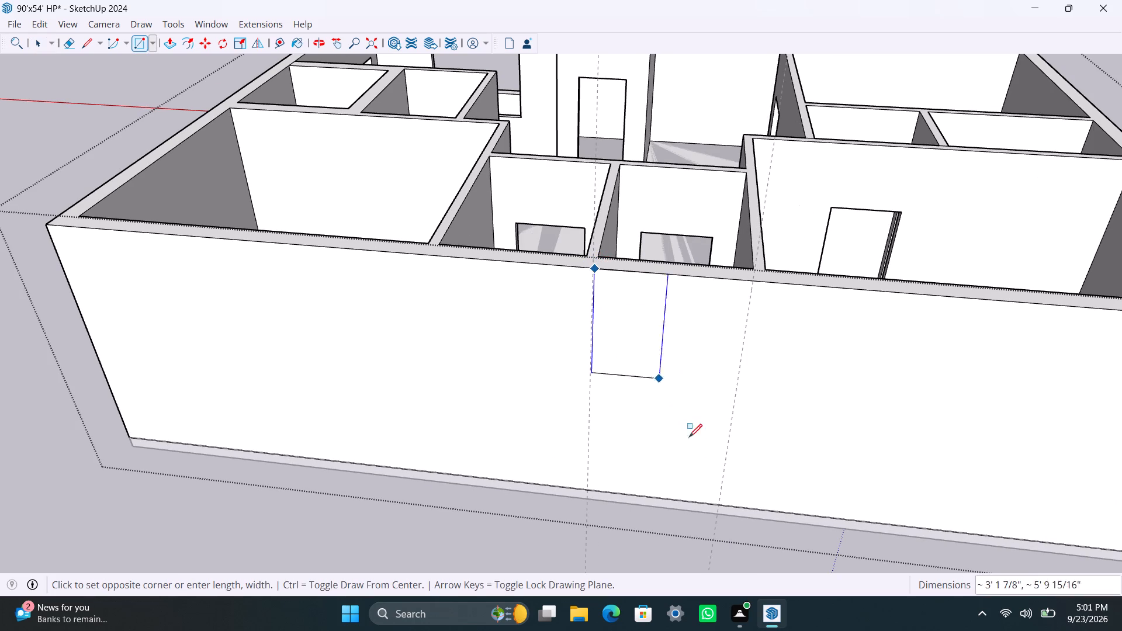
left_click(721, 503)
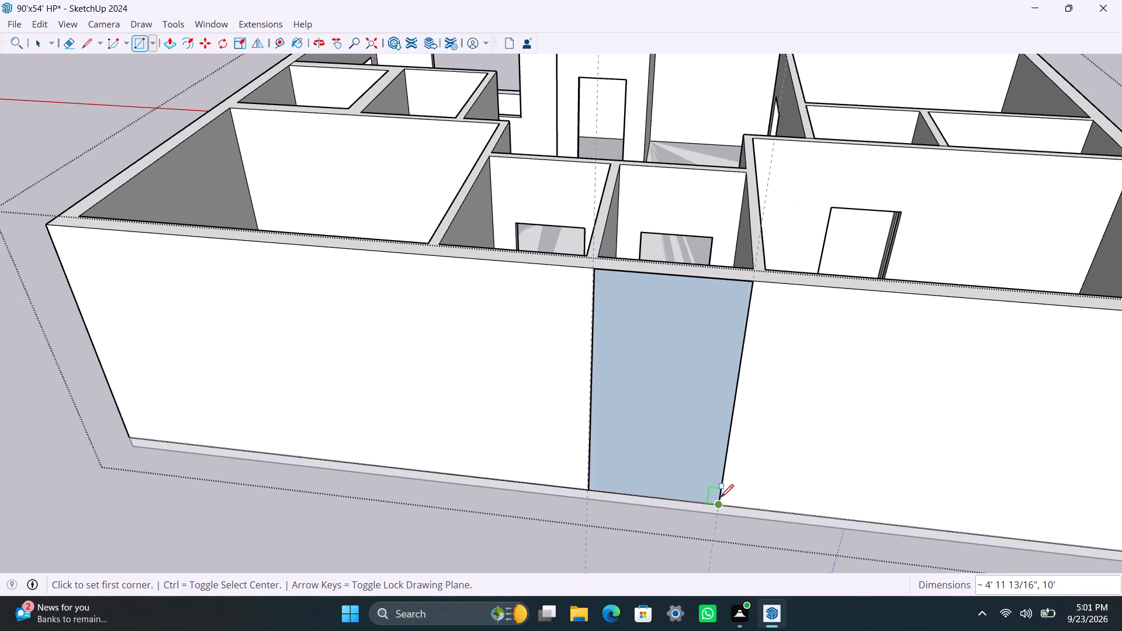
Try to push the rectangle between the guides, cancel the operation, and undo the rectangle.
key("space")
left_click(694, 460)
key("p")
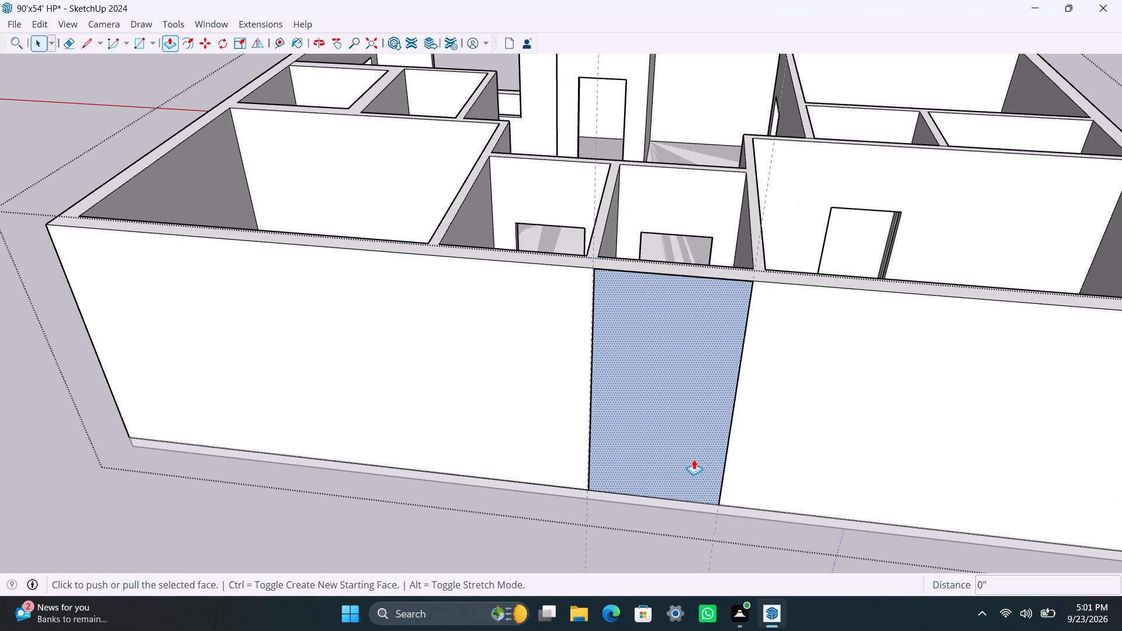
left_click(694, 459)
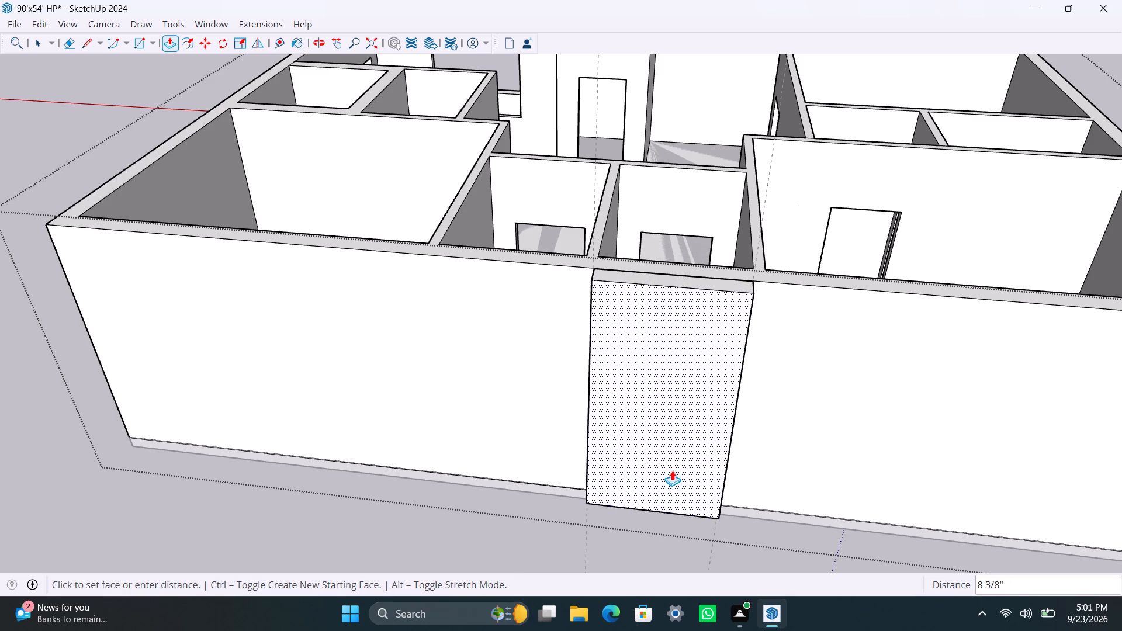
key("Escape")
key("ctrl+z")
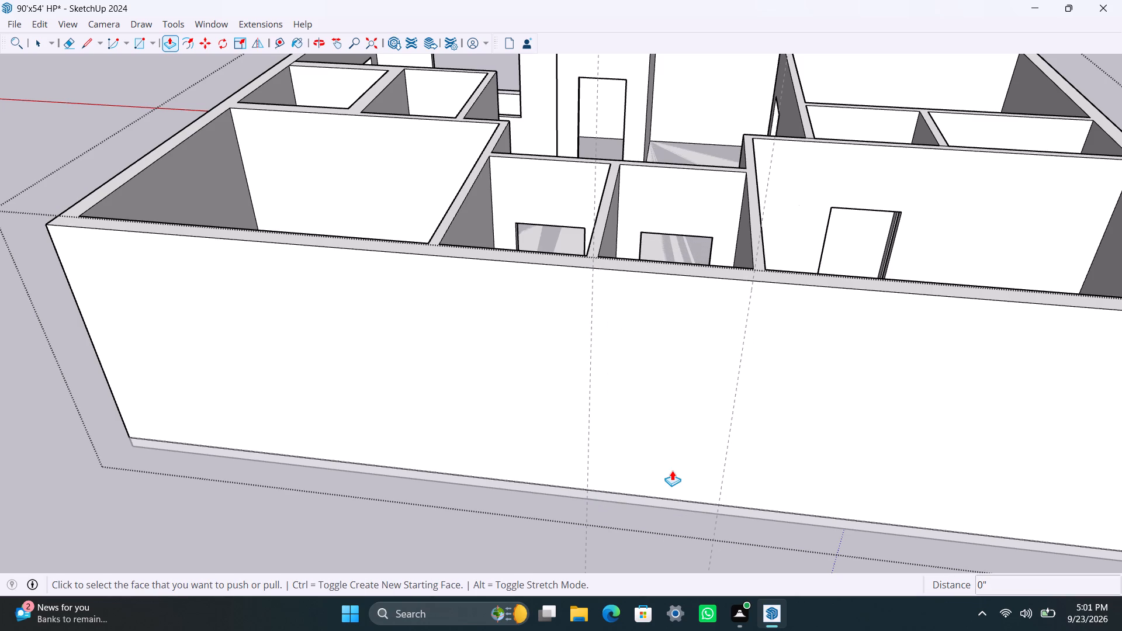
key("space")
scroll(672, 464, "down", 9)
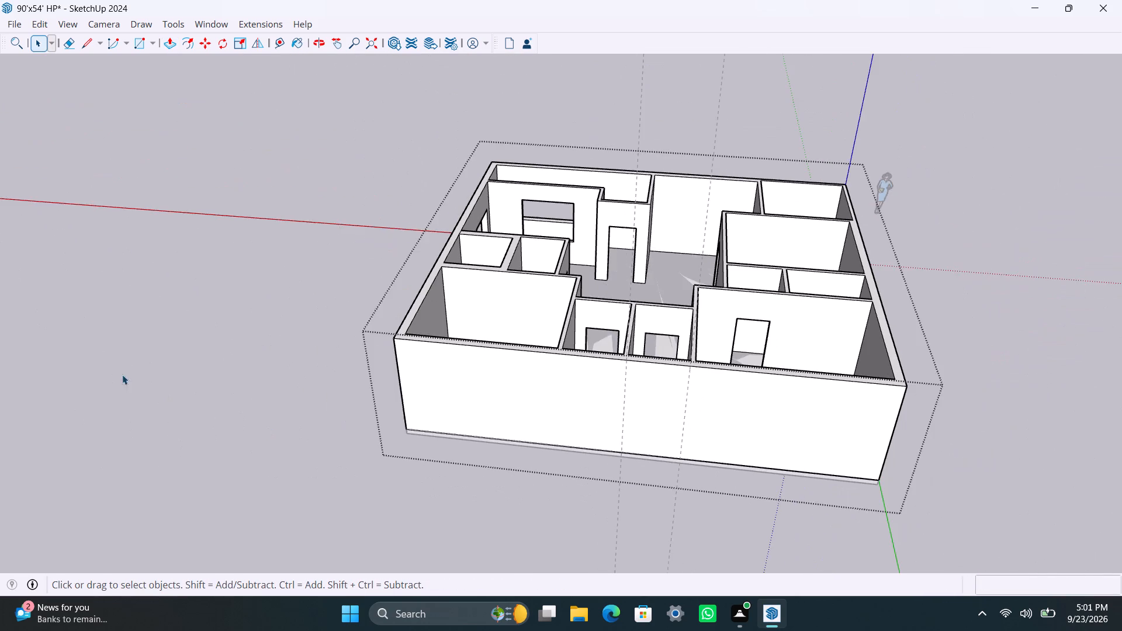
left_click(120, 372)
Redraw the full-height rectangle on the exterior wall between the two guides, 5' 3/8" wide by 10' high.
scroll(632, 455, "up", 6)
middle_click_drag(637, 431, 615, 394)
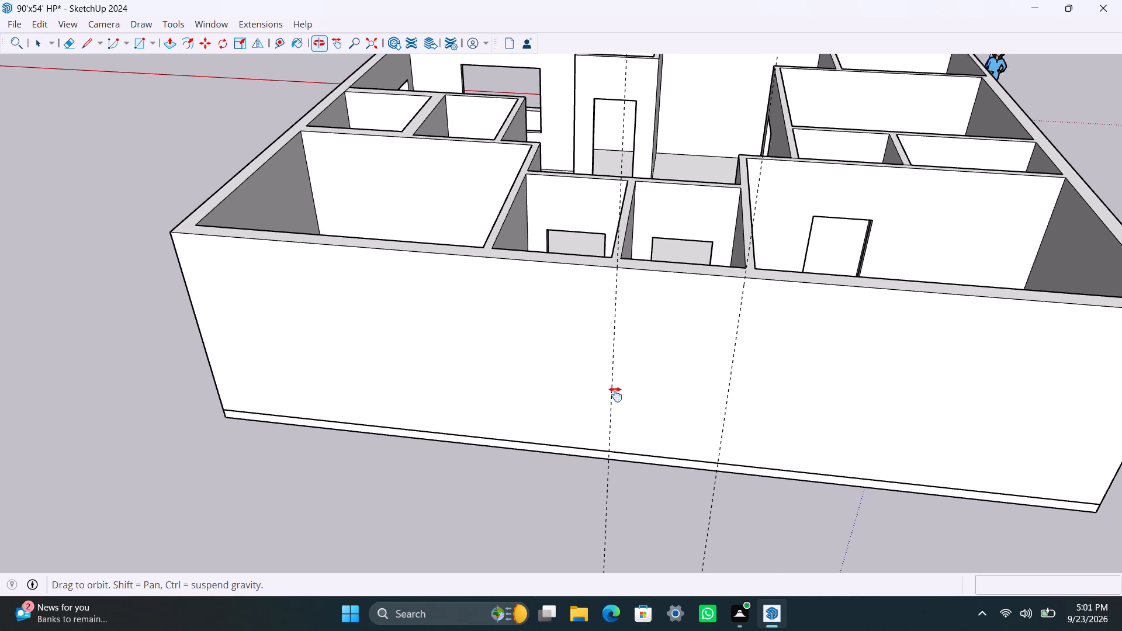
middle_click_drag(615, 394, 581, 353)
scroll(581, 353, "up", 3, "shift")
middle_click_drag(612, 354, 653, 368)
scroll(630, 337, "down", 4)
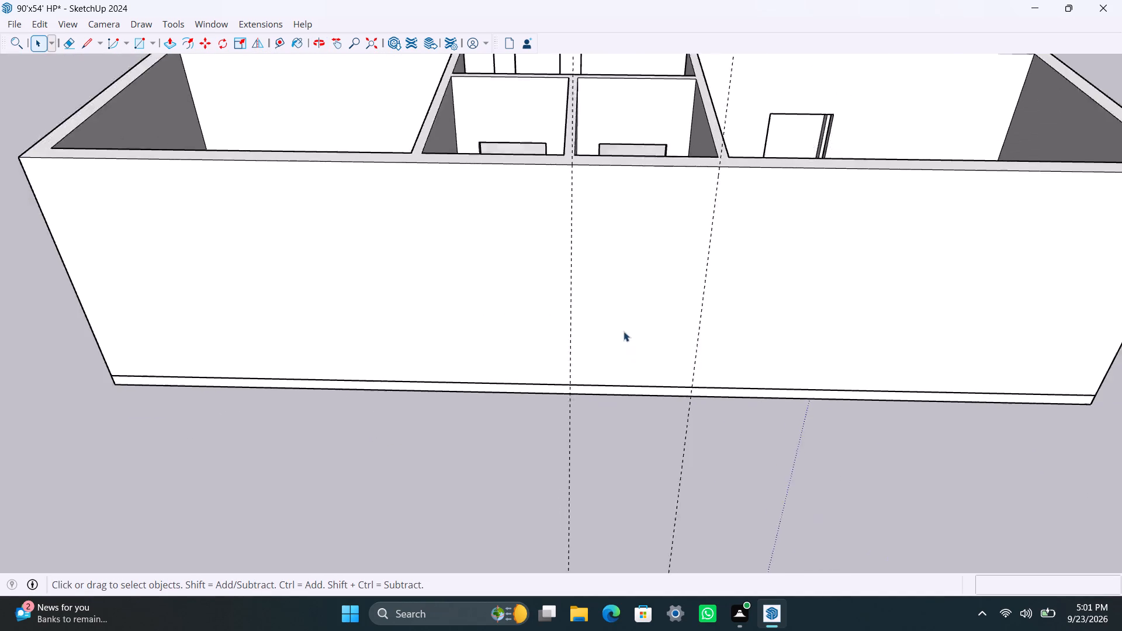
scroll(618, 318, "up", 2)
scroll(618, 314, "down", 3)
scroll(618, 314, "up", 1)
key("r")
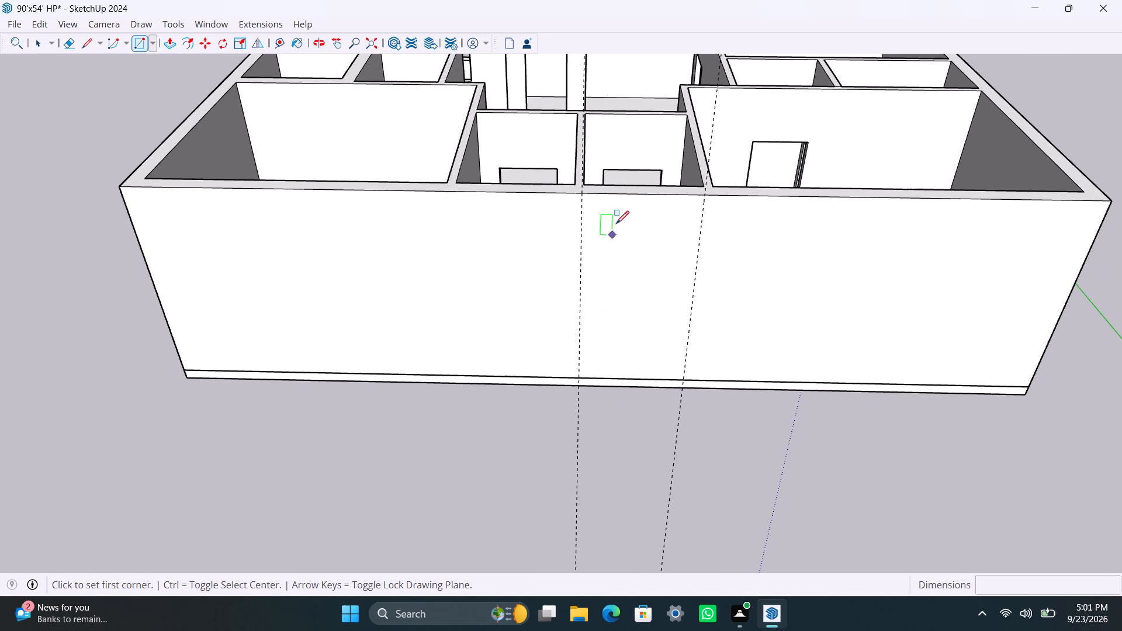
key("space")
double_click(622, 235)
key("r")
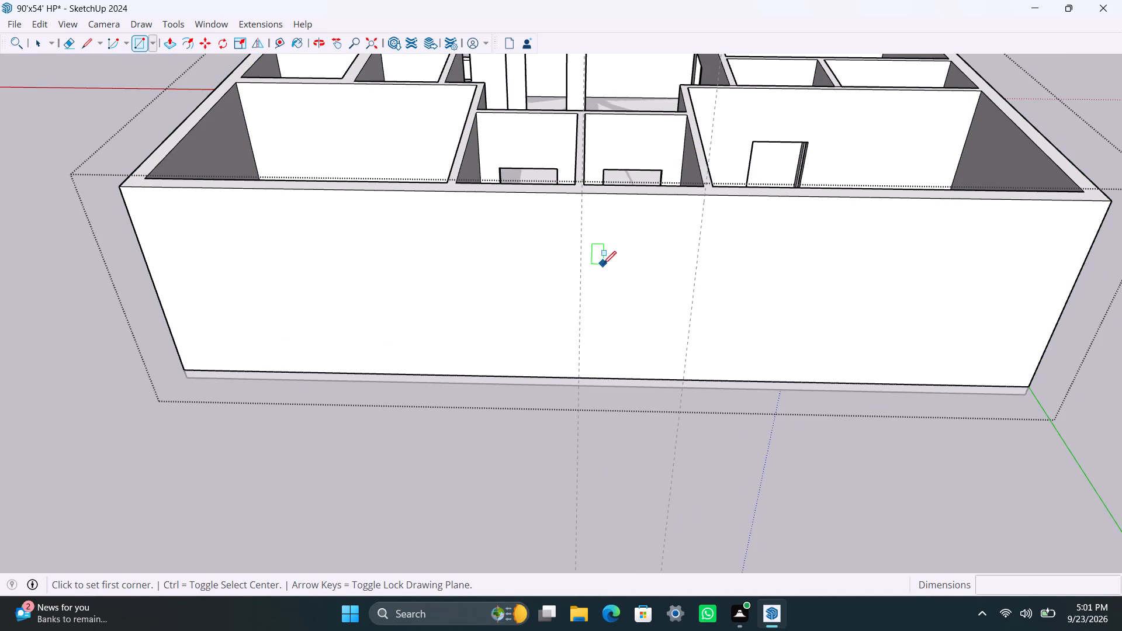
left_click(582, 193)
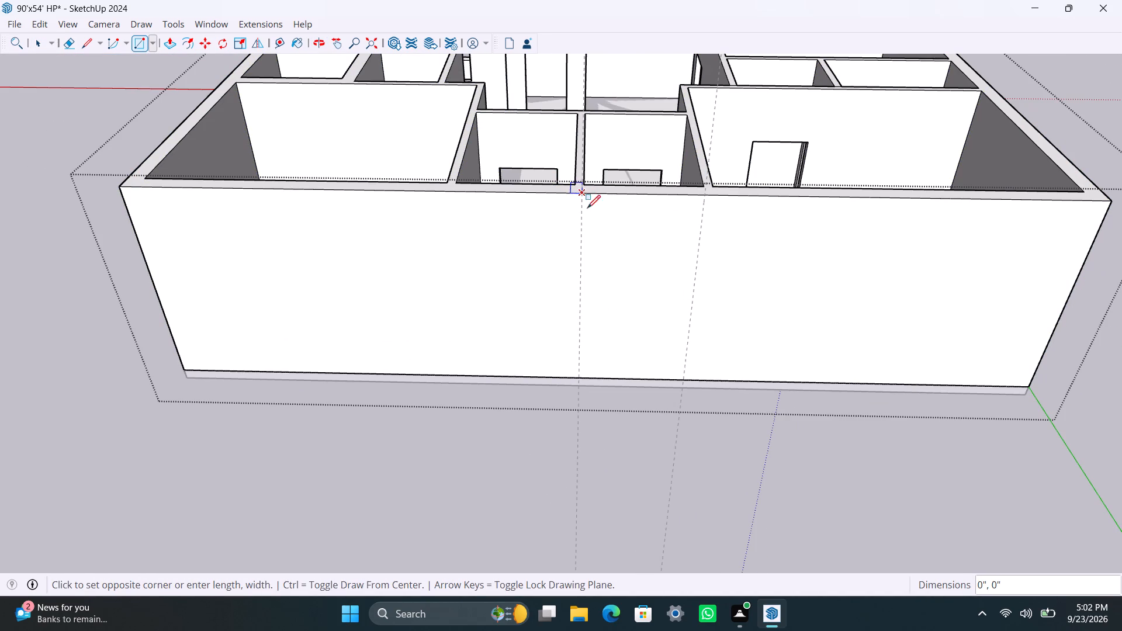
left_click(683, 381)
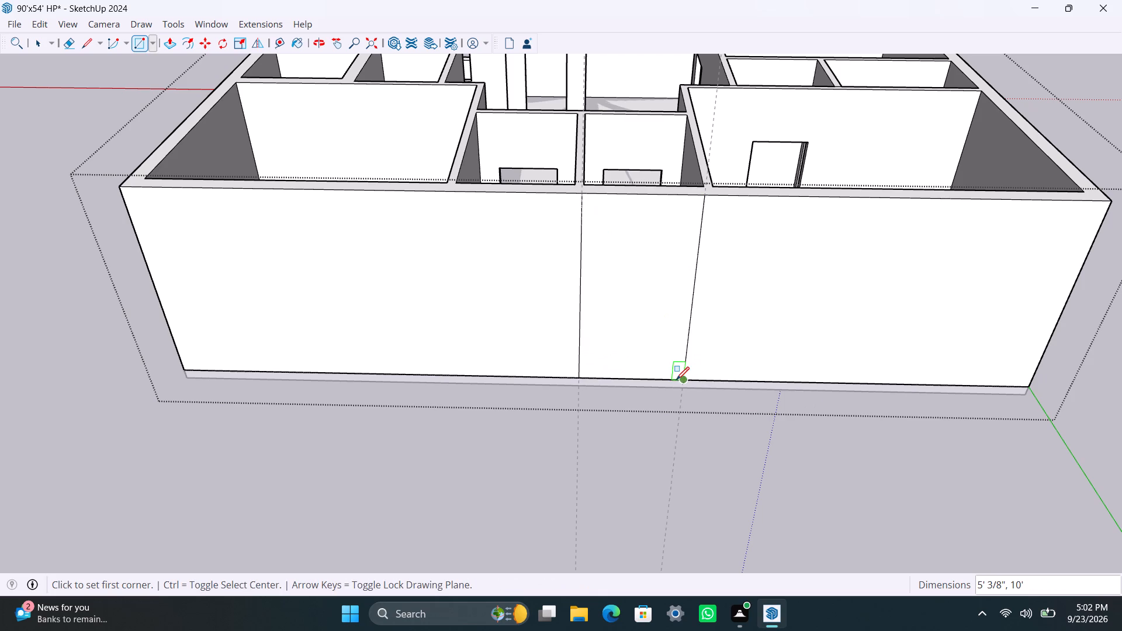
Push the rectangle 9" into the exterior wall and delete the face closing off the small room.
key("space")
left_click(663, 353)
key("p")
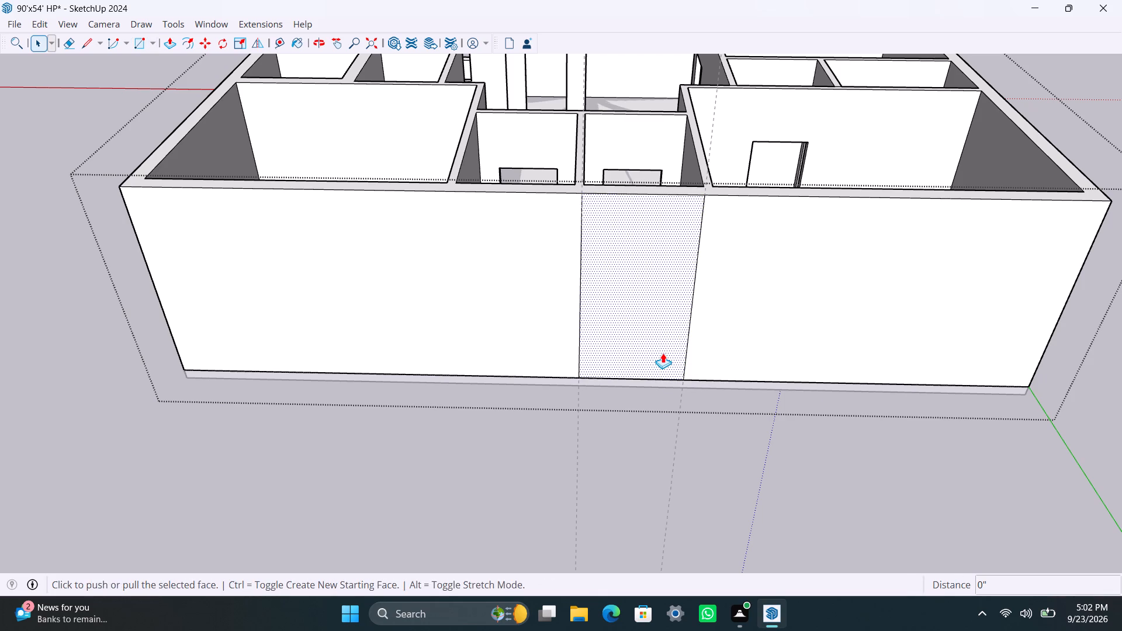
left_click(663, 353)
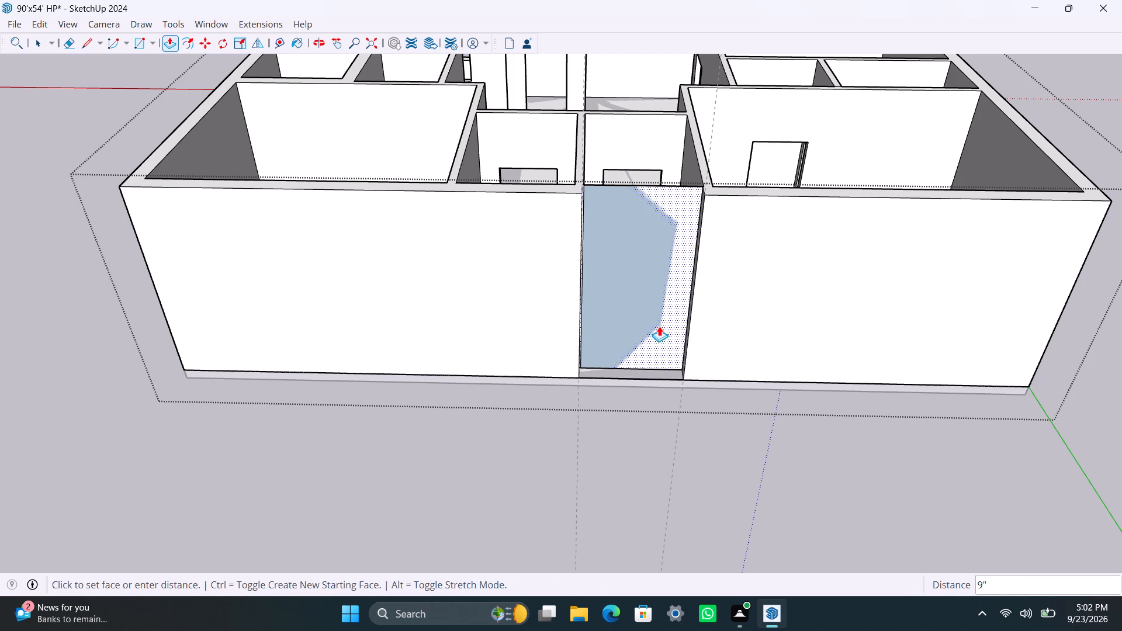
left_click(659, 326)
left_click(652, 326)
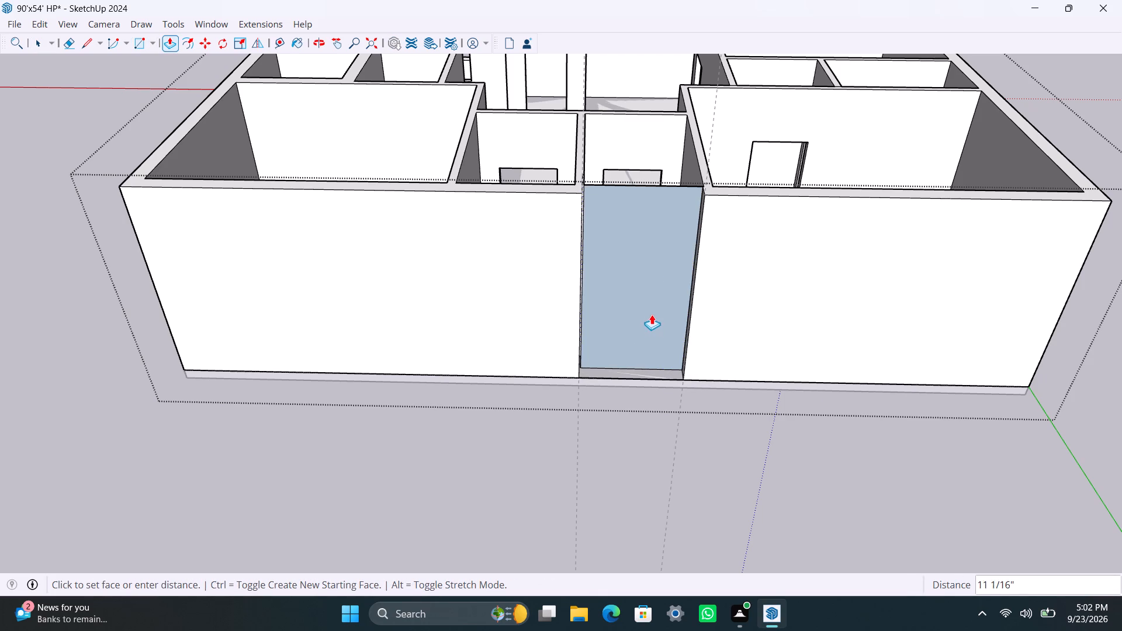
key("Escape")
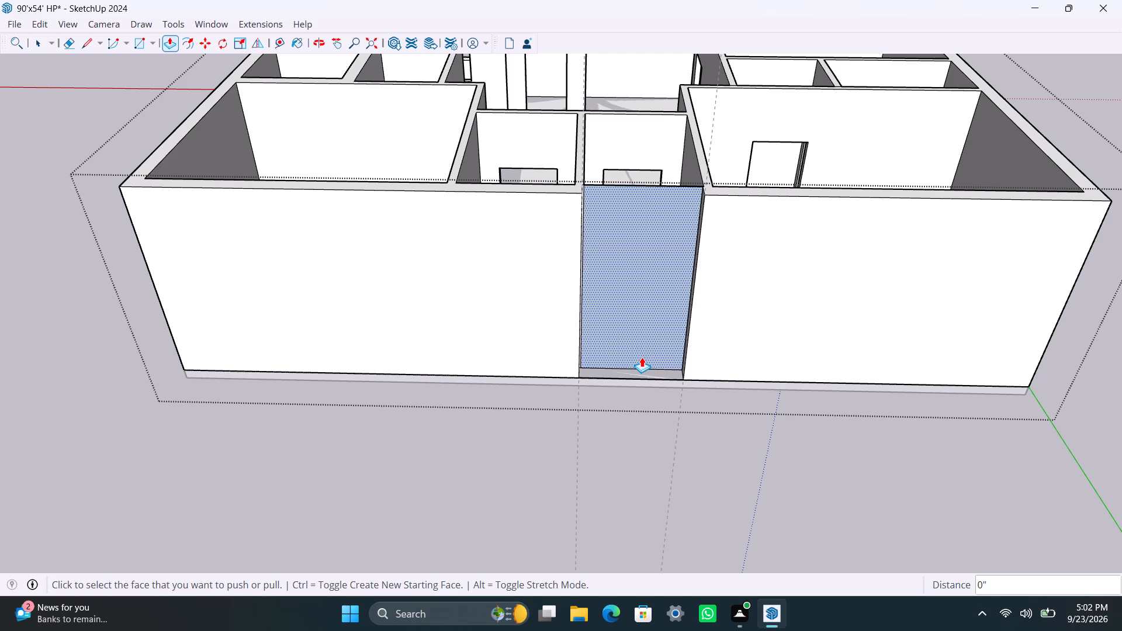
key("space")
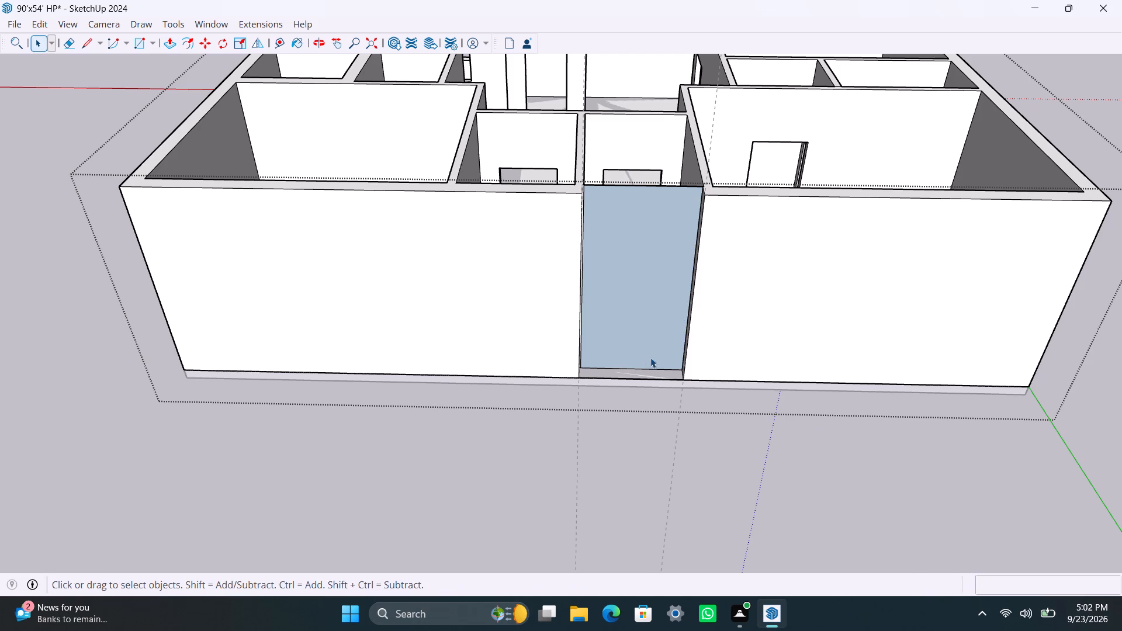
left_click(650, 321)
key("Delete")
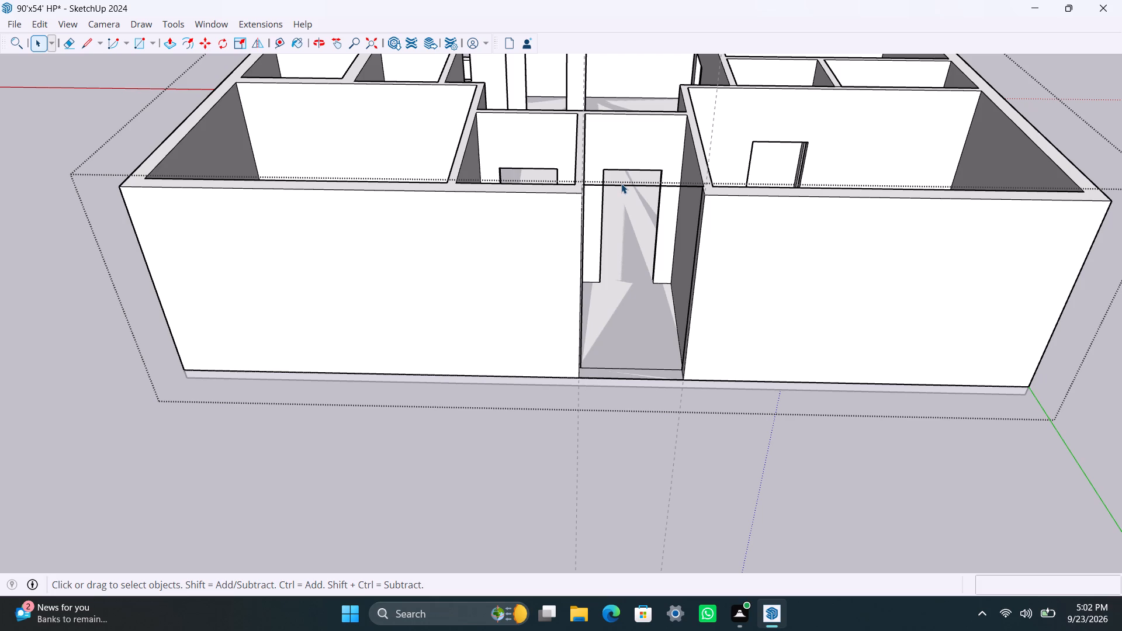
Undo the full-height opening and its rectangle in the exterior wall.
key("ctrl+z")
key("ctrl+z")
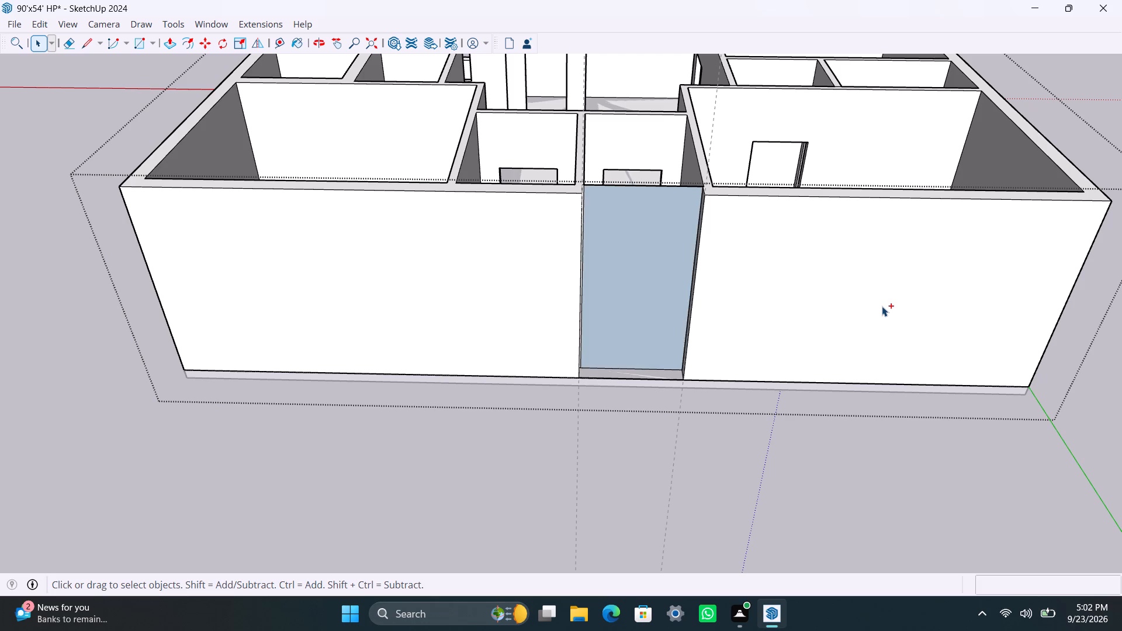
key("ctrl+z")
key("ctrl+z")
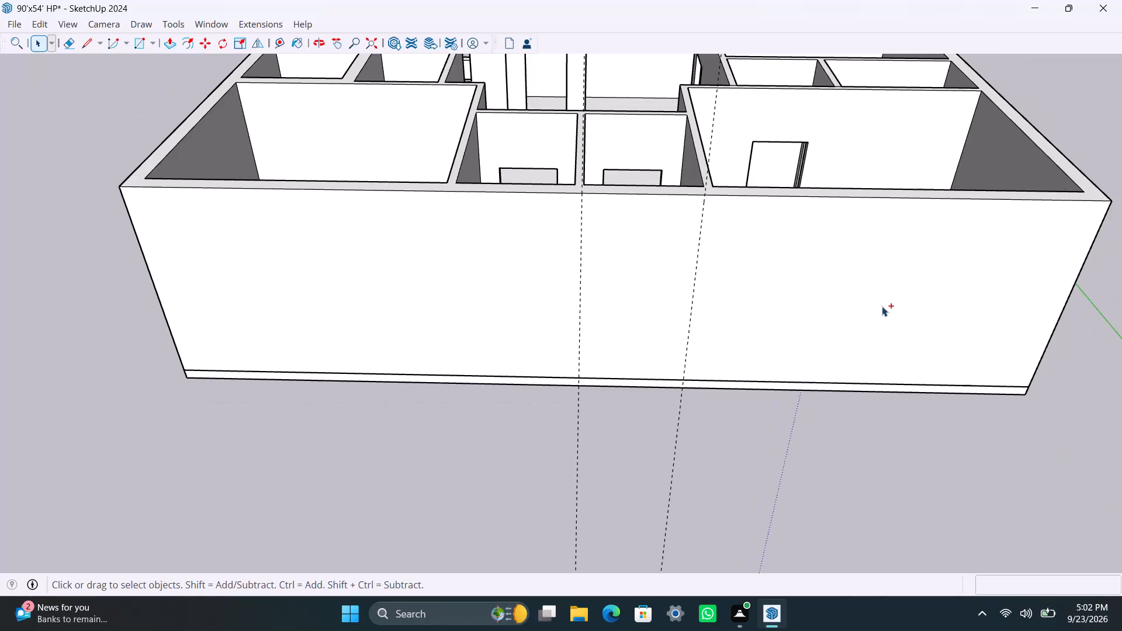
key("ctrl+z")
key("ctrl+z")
Examine the room layout and the exterior walls from all around, including the end wall with the large door opening.
scroll(818, 338, "down", 9)
scroll(883, 355, "down", 1)
middle_click_drag(884, 373, 632, 408)
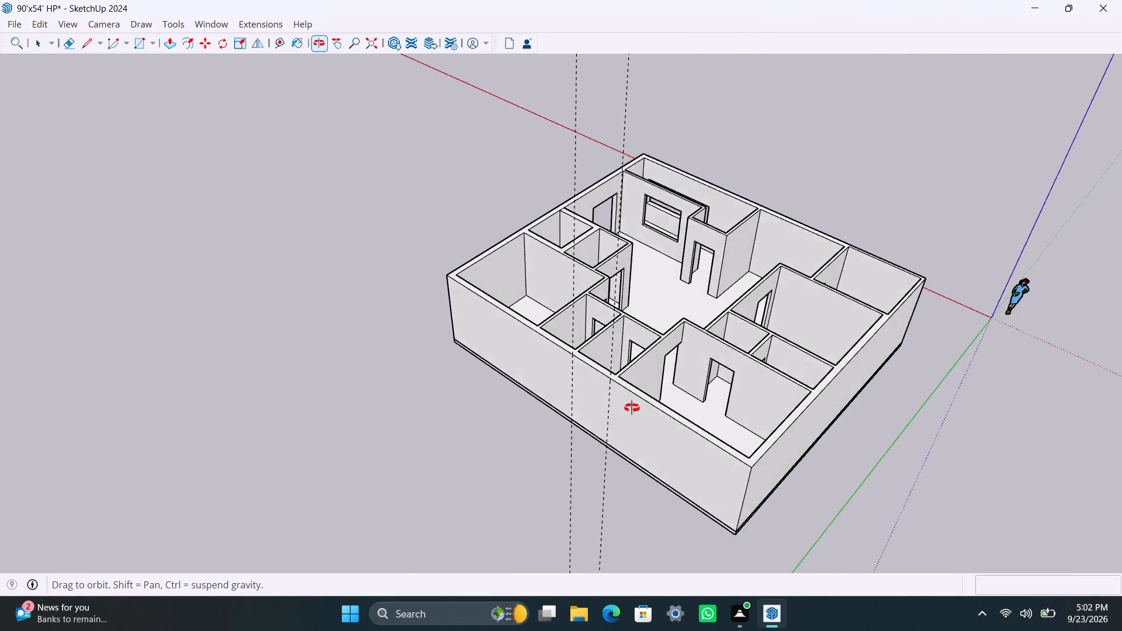
middle_click_drag(632, 408, 445, 467)
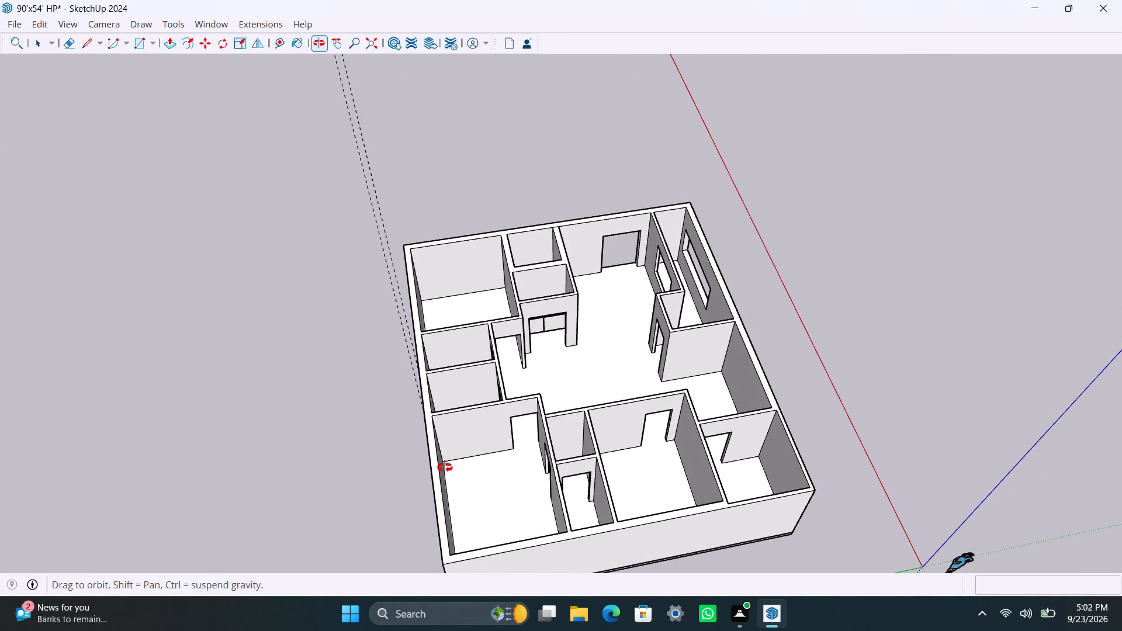
middle_click_drag(445, 467, 344, 490)
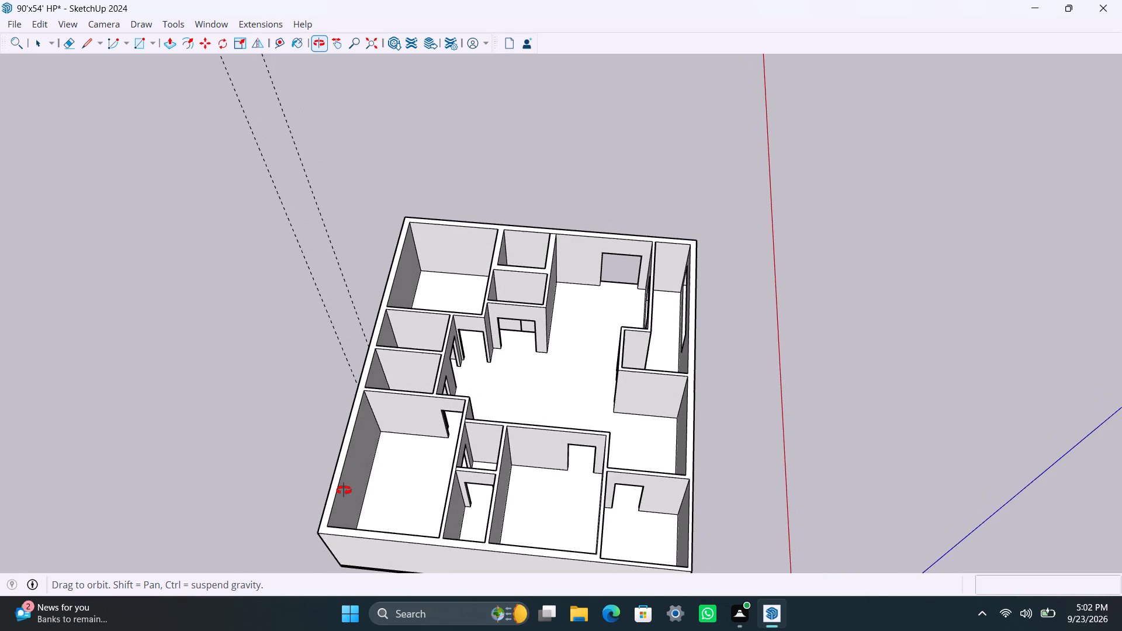
middle_click_drag(344, 490, 344, 491)
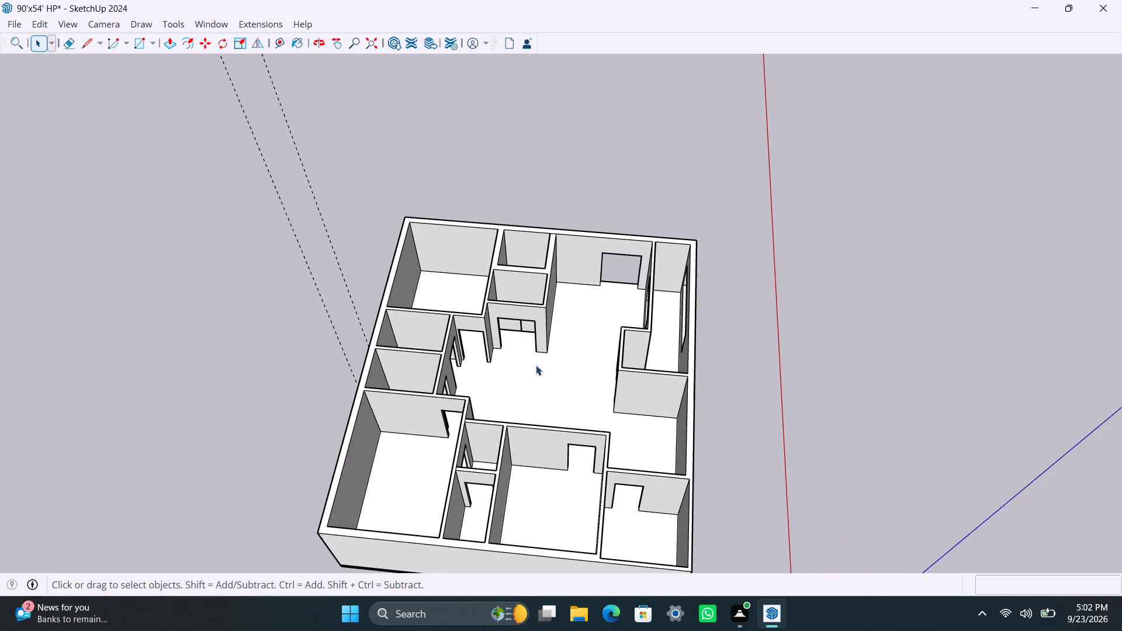
scroll(536, 365, "down", 4)
middle_click_drag(470, 409, 1121, 315)
scroll(272, 532, "up", 6)
middle_click_drag(489, 457, 699, 555)
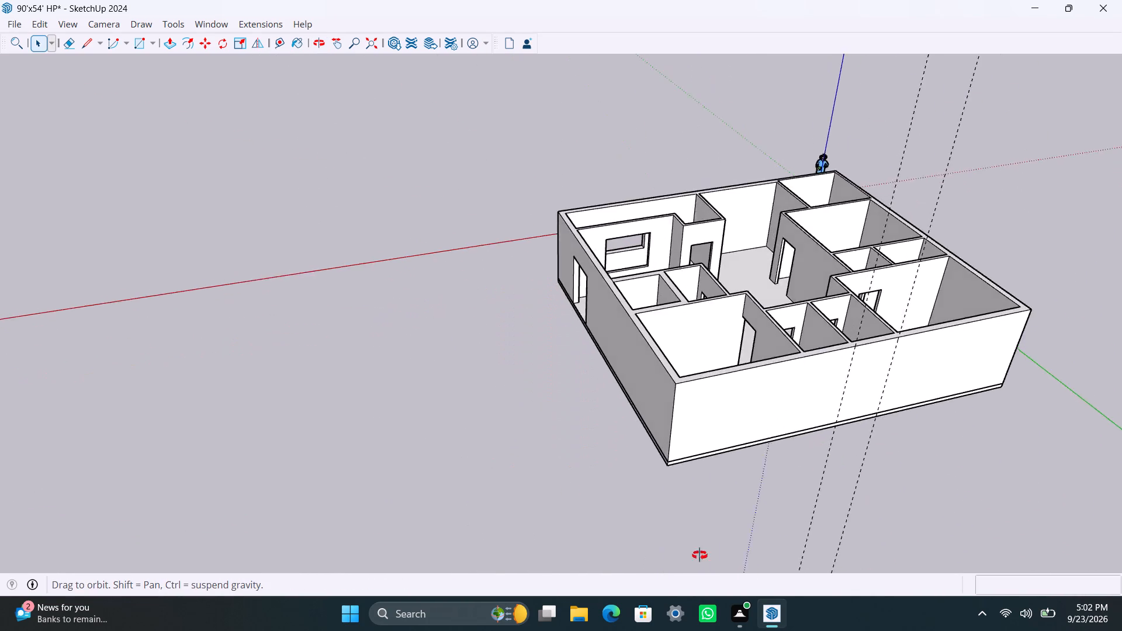
middle_click_drag(699, 555, 953, 487)
scroll(954, 488, "down", 1)
scroll(704, 348, "down", 4)
middle_click_drag(694, 343, 654, 308)
scroll(694, 311, "up", 2)
middle_click_drag(692, 306, 542, 484, "shift")
scroll(553, 479, "up", 4)
middle_click_drag(477, 440, 459, 365)
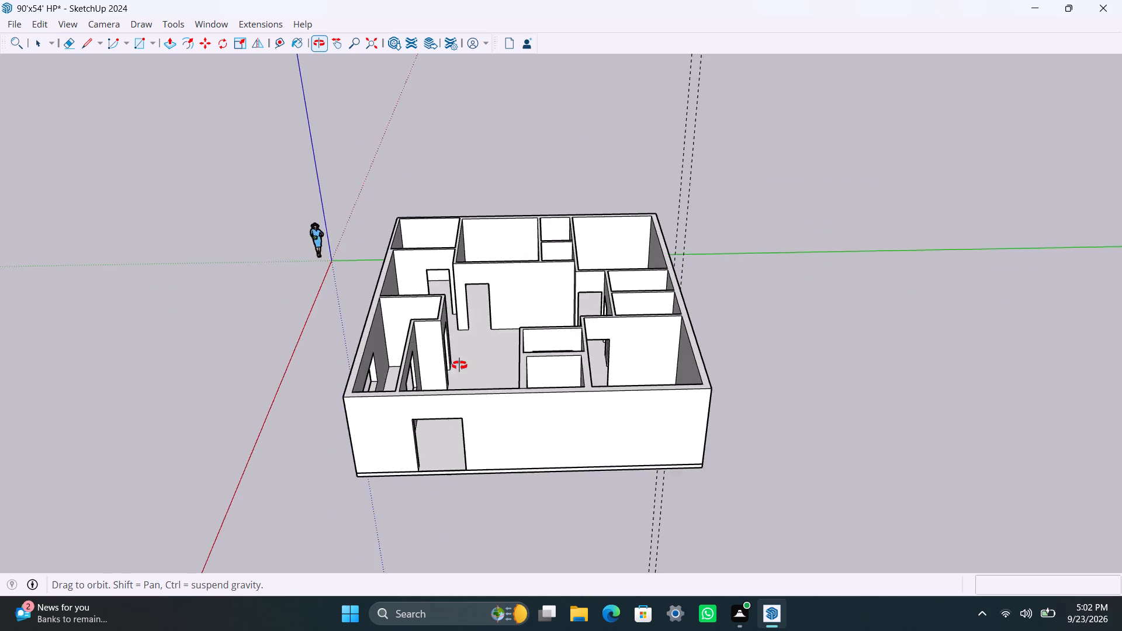
middle_click_drag(459, 365, 459, 359)
scroll(593, 391, "up", 4)
middle_click_drag(498, 371, 481, 363)
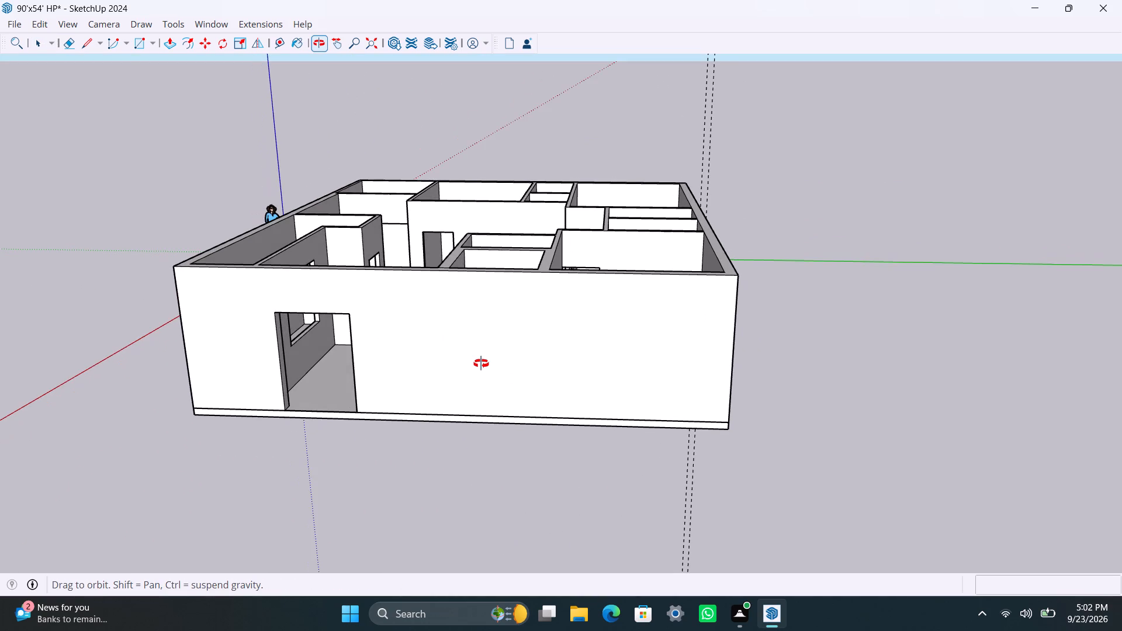
middle_click_drag(481, 363, 549, 381)
scroll(544, 376, "up", 3)
middle_click_drag(537, 352, 537, 345)
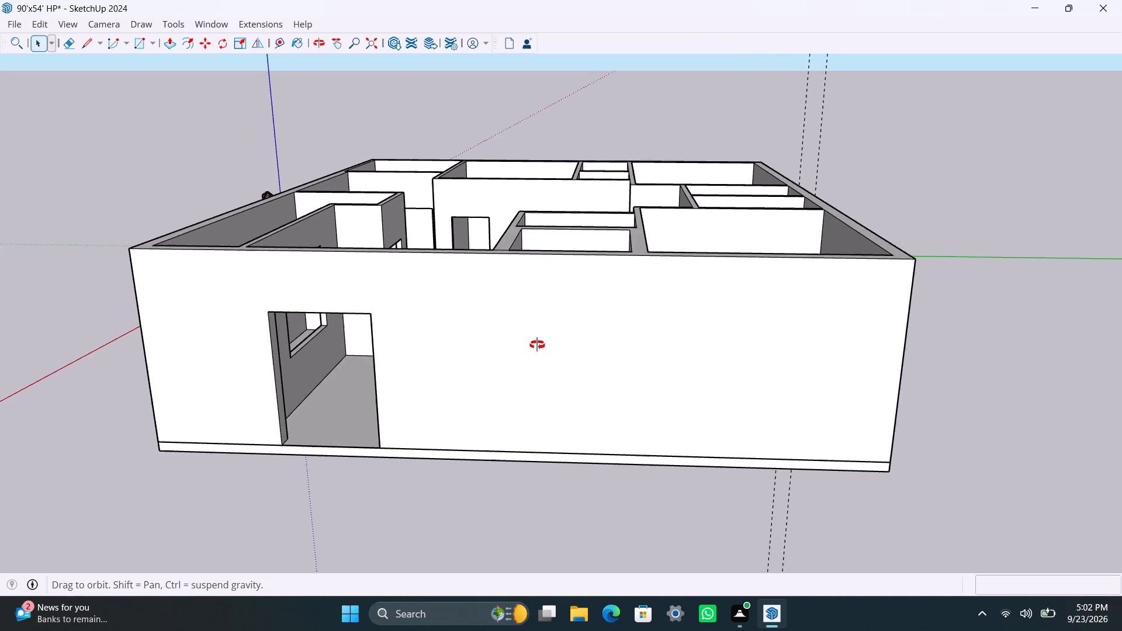
middle_click_drag(537, 345, 560, 299)
scroll(560, 299, "up", 1)
scroll(478, 333, "down", 5)
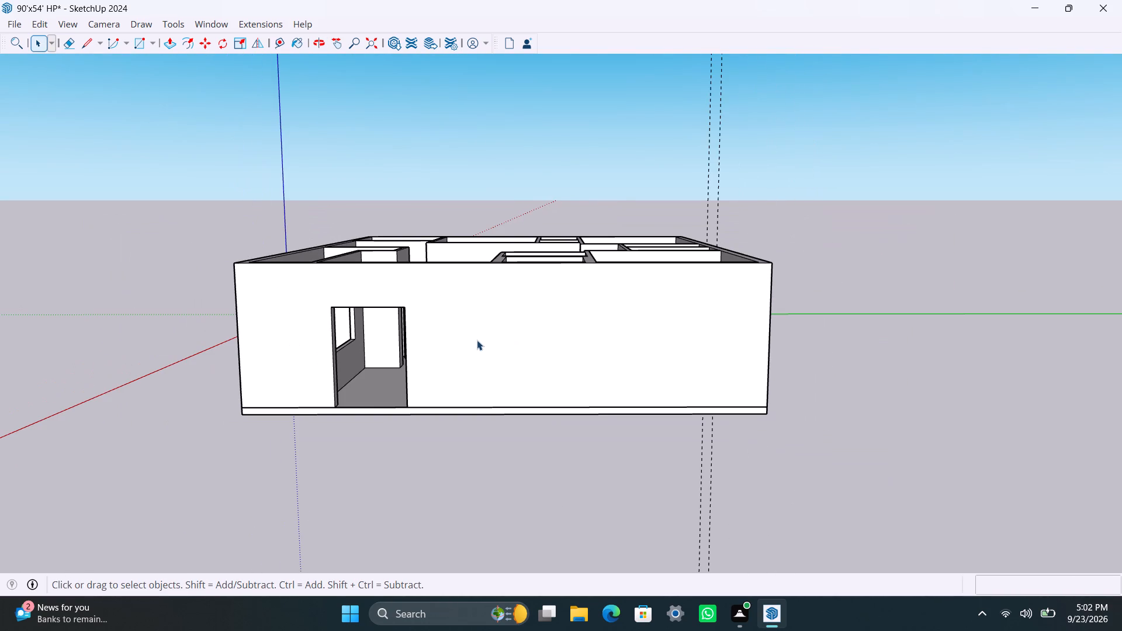
Place vertical guides on the end wall, one about 6' 8" from the large door opening's edge and another about 5' 7 1/4" beyond it.
key("t")
left_click(404, 330)
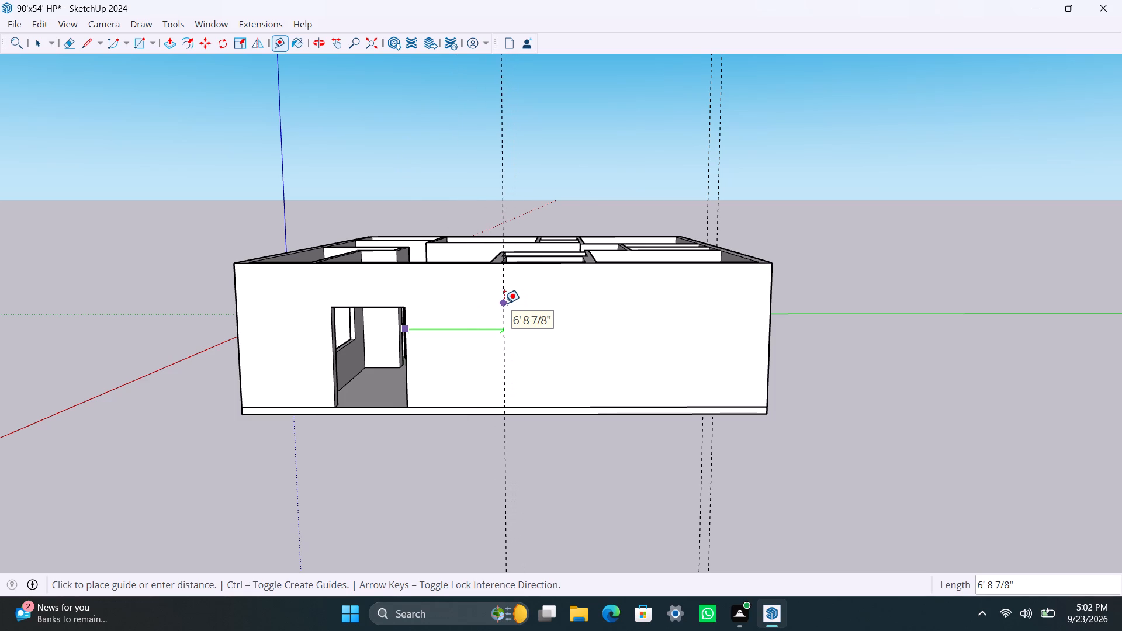
left_click(503, 299)
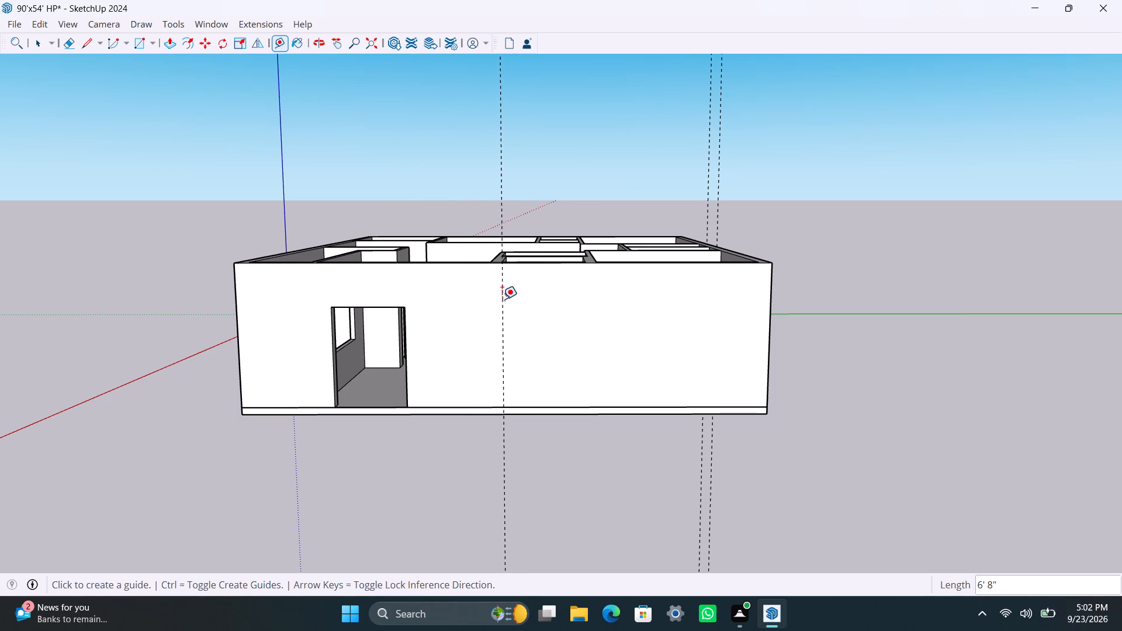
left_click(500, 296)
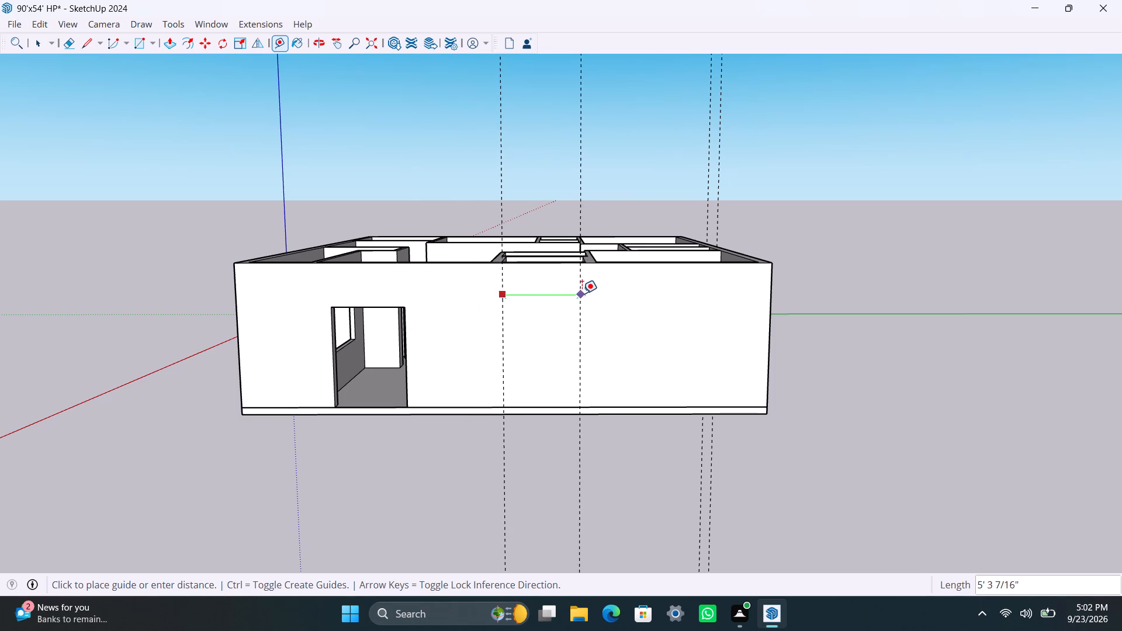
left_click(585, 294)
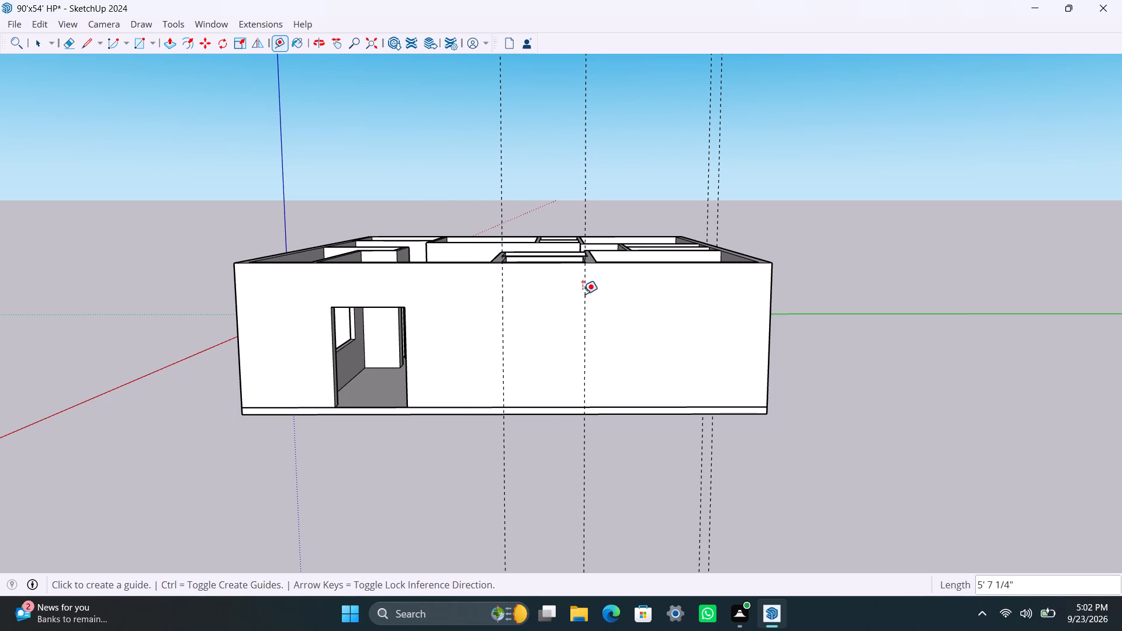
left_click(558, 264)
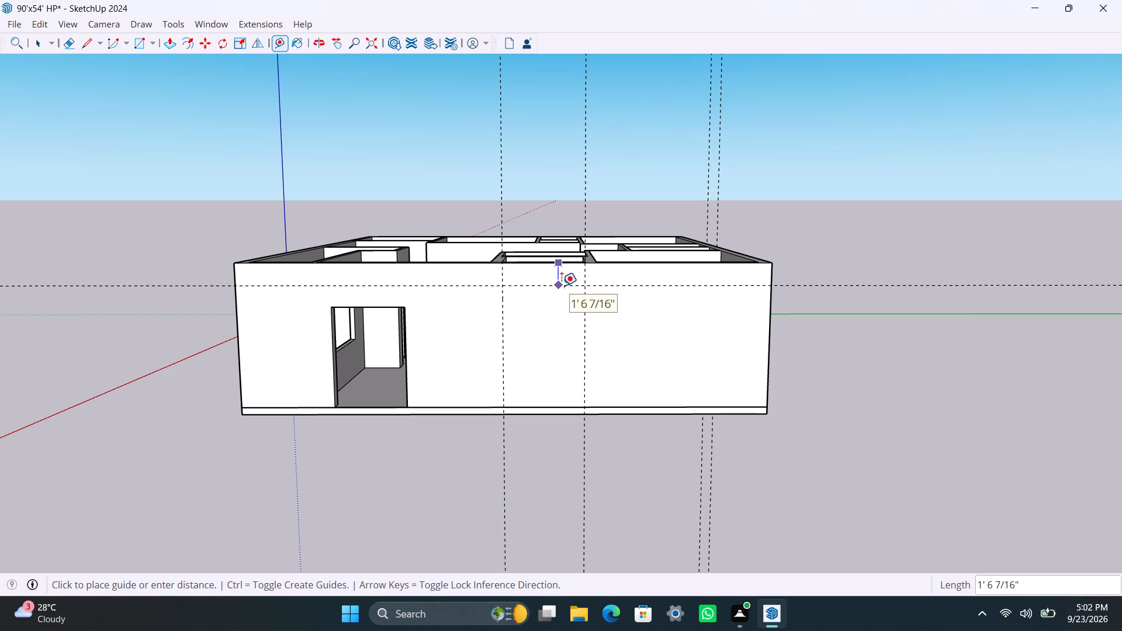
key("space")
Inside the walls group, draw a full-height rectangle between the two new guides, 5' 7 1/4" wide by 10' high.
scroll(518, 313, "up", 2)
key("r")
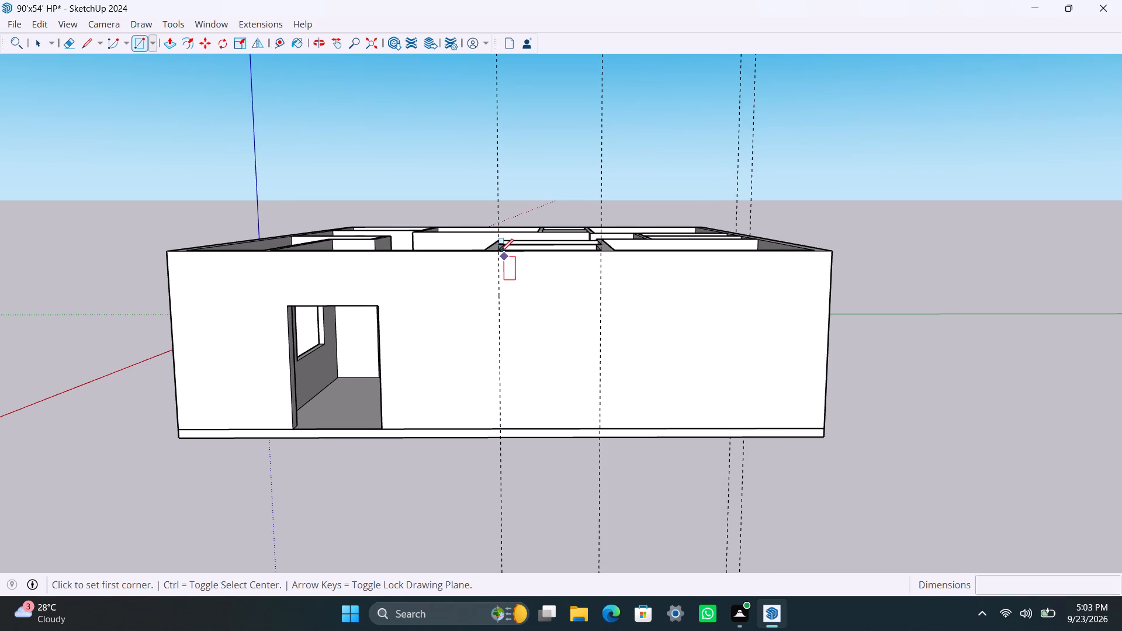
key("space")
left_click(543, 296)
left_click(543, 296)
key("r")
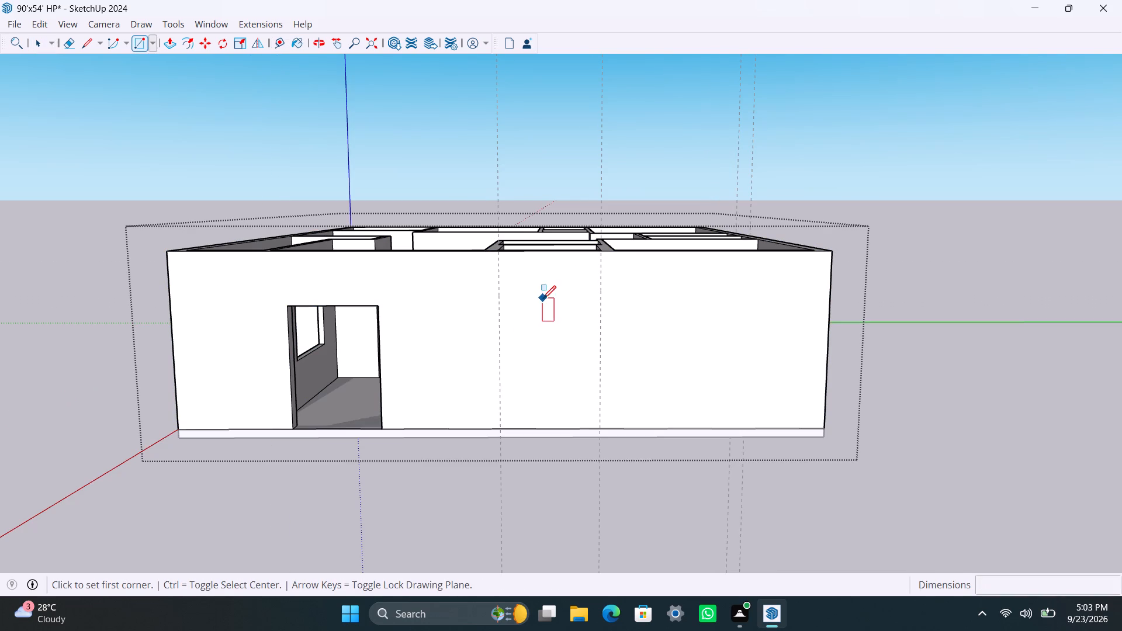
left_click(503, 251)
left_click(603, 427)
Push the full-height rectangle 9" into the end wall and leave the walls group.
key("space")
left_click(579, 406)
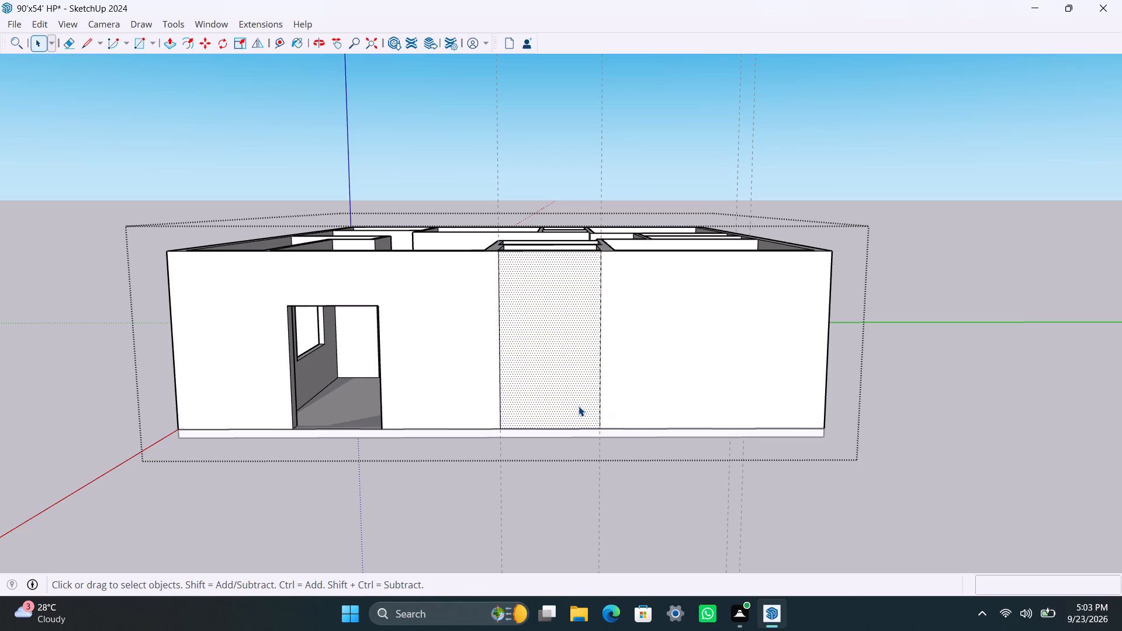
key("p")
left_click(579, 404)
left_click(577, 382)
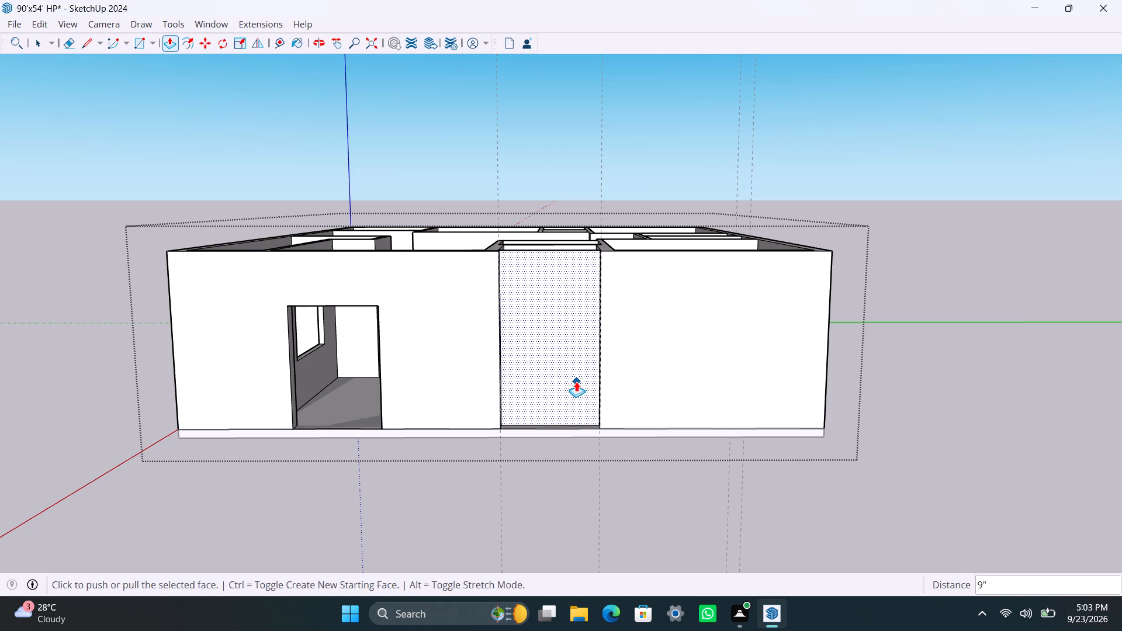
left_click(576, 382)
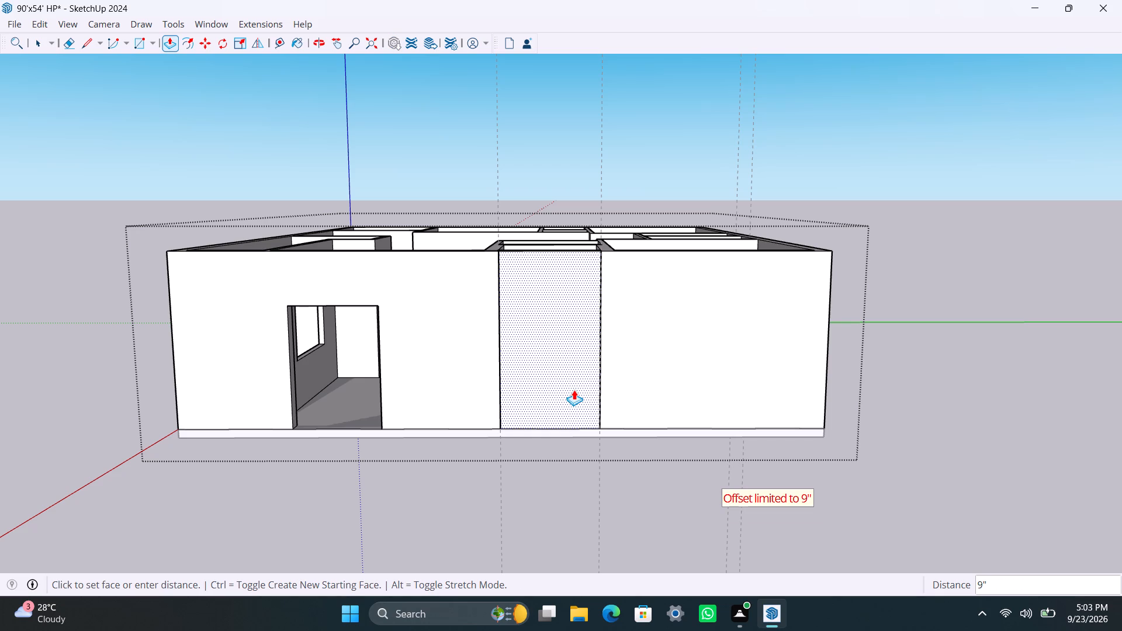
key("Escape")
scroll(566, 390, "down", 4)
key("space")
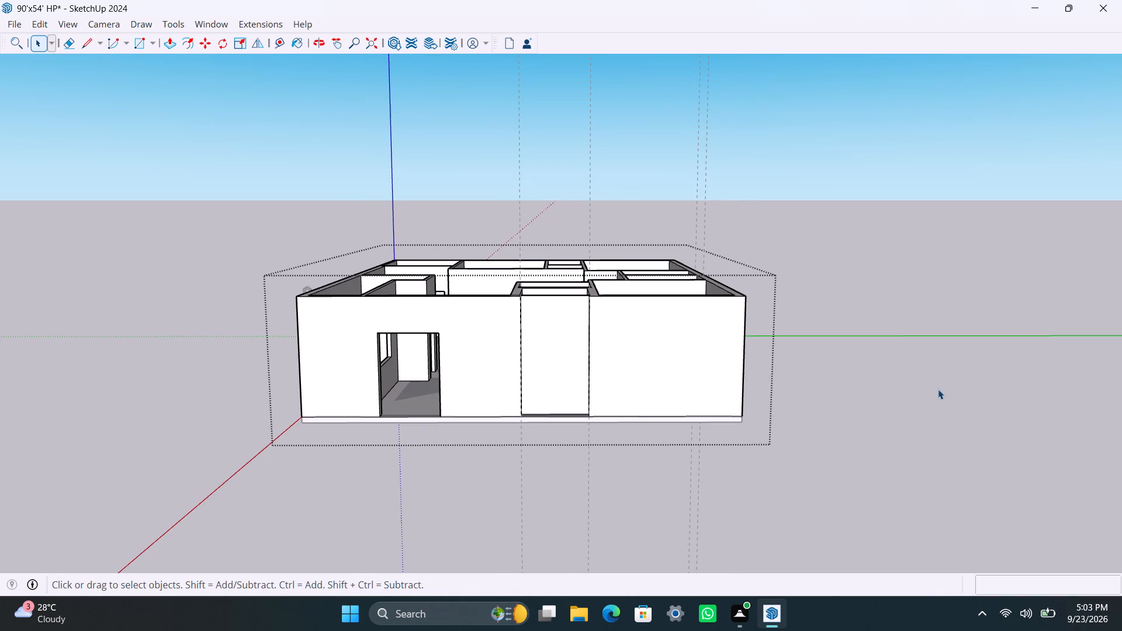
left_click(938, 389)
Delete the recessed face closing off the small room and the leftover edge across the top of the opening.
scroll(580, 311, "down", 1)
middle_click_drag(575, 323, 553, 477)
scroll(549, 481, "up", 8)
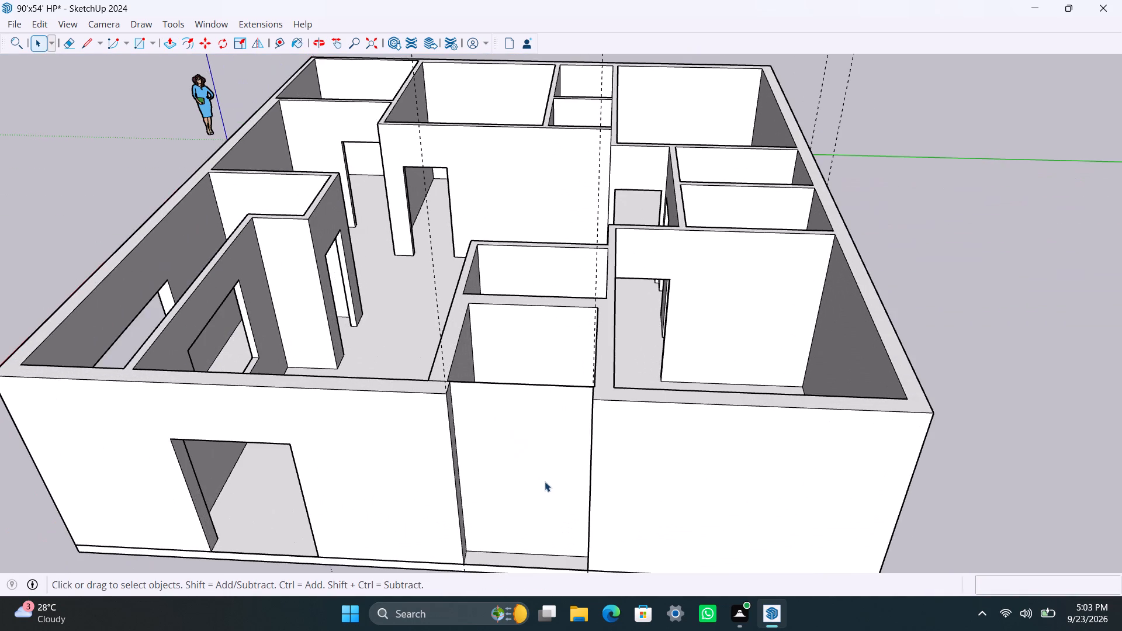
left_click(544, 481)
scroll(544, 481, "up", 2)
double_click(536, 467)
left_click(536, 463)
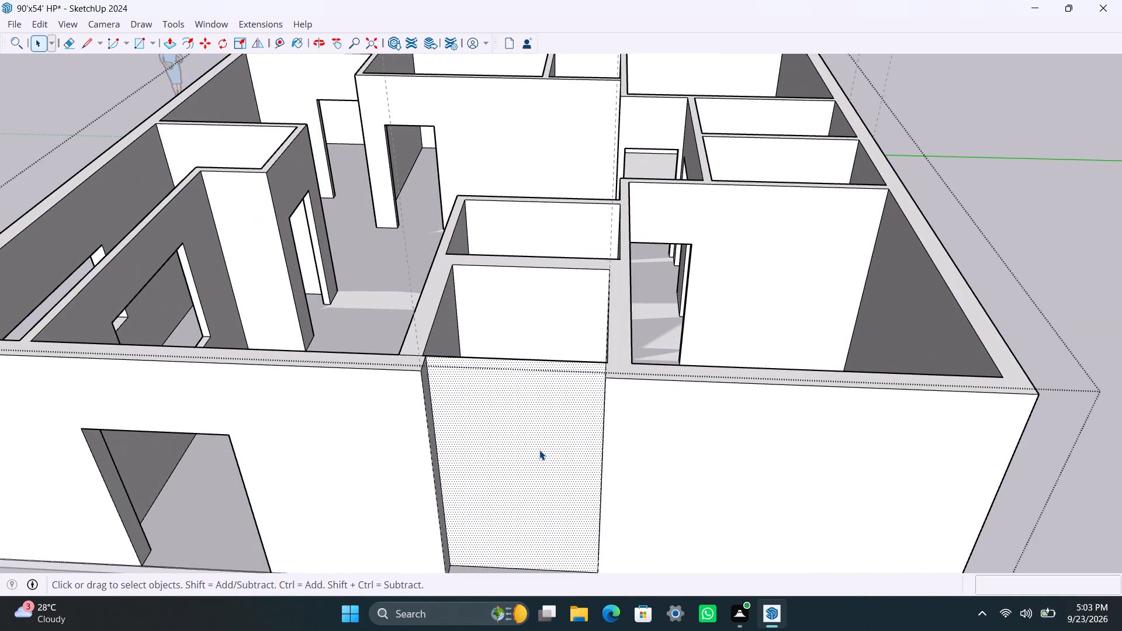
key("Delete")
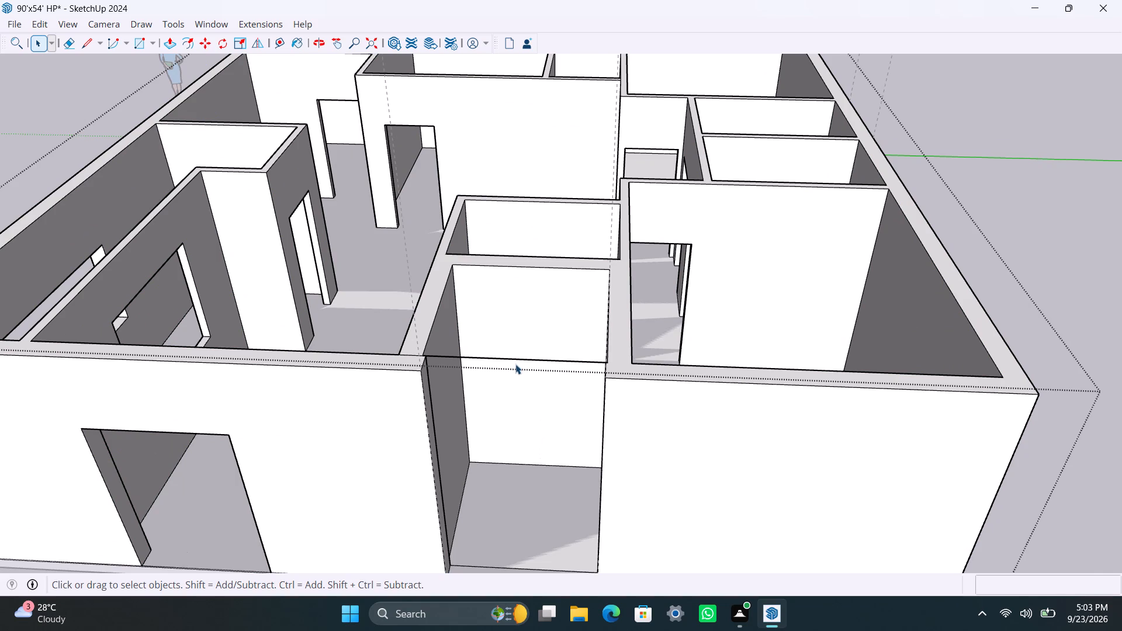
scroll(515, 364, "up", 3)
left_click(515, 357)
key("Delete")
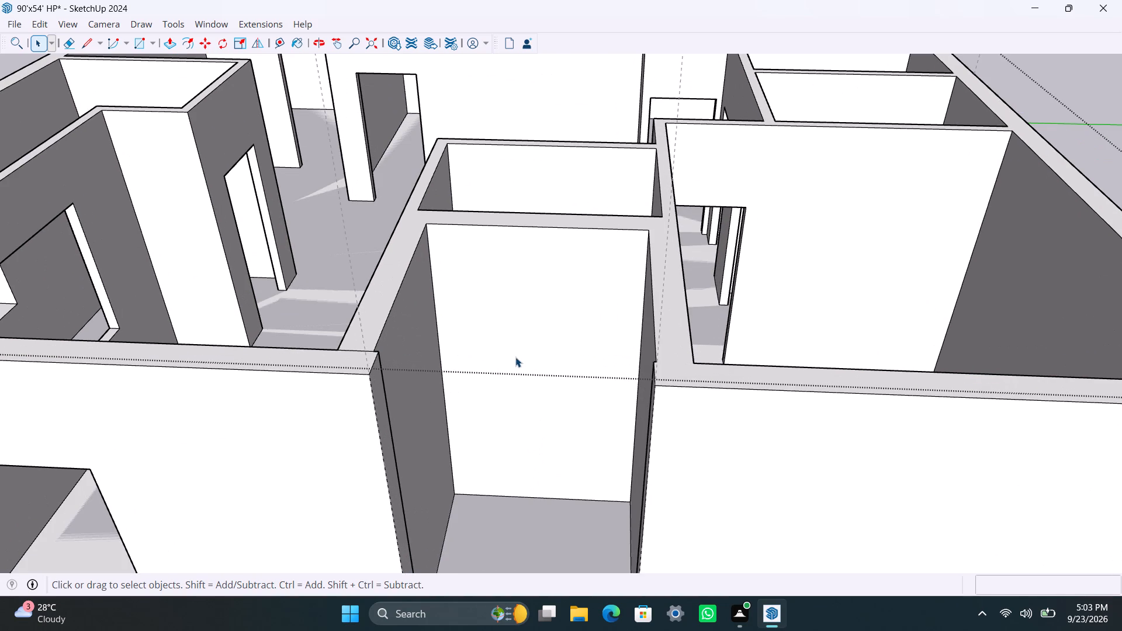
Delete the leftover strip's dividing edge on the floor at the threshold of the full-height opening.
scroll(521, 375, "down", 3)
middle_click_drag(565, 438, 781, 448)
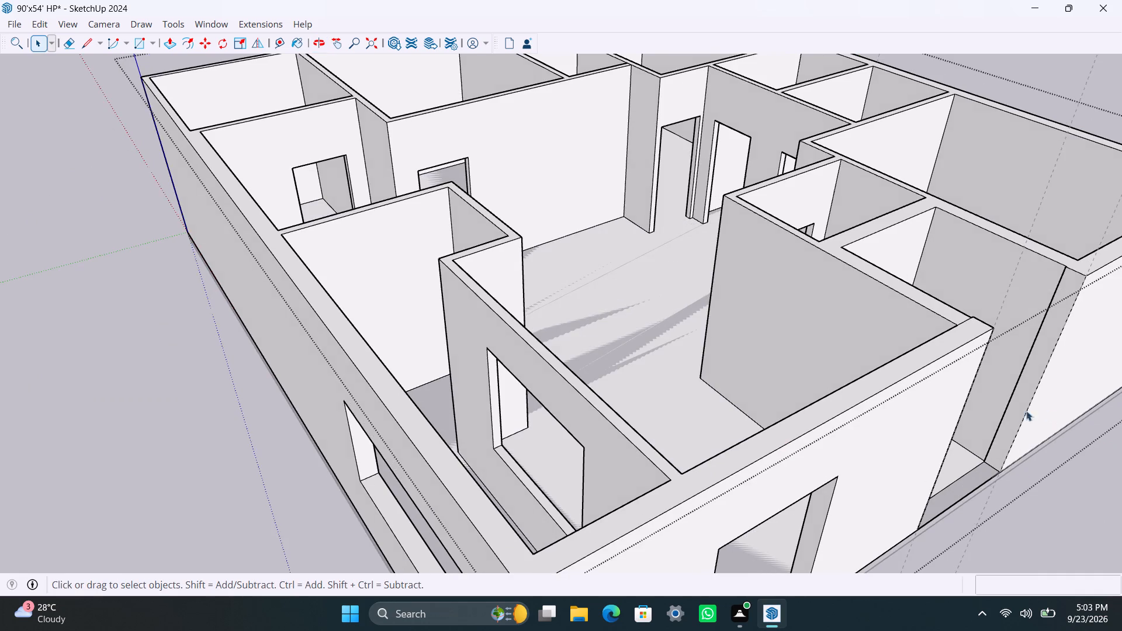
scroll(1011, 406, "down", 5)
middle_click_drag(998, 412, 778, 411, "shift")
scroll(784, 428, "up", 8)
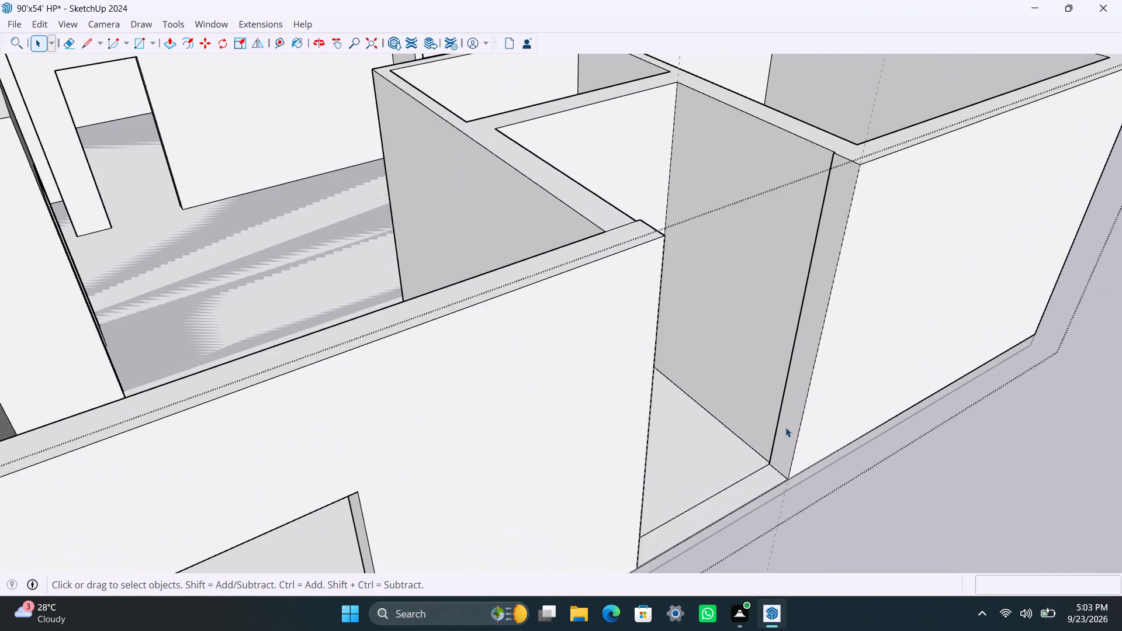
middle_click_drag(787, 427, 845, 438)
scroll(820, 464, "up", 7)
left_click(741, 473)
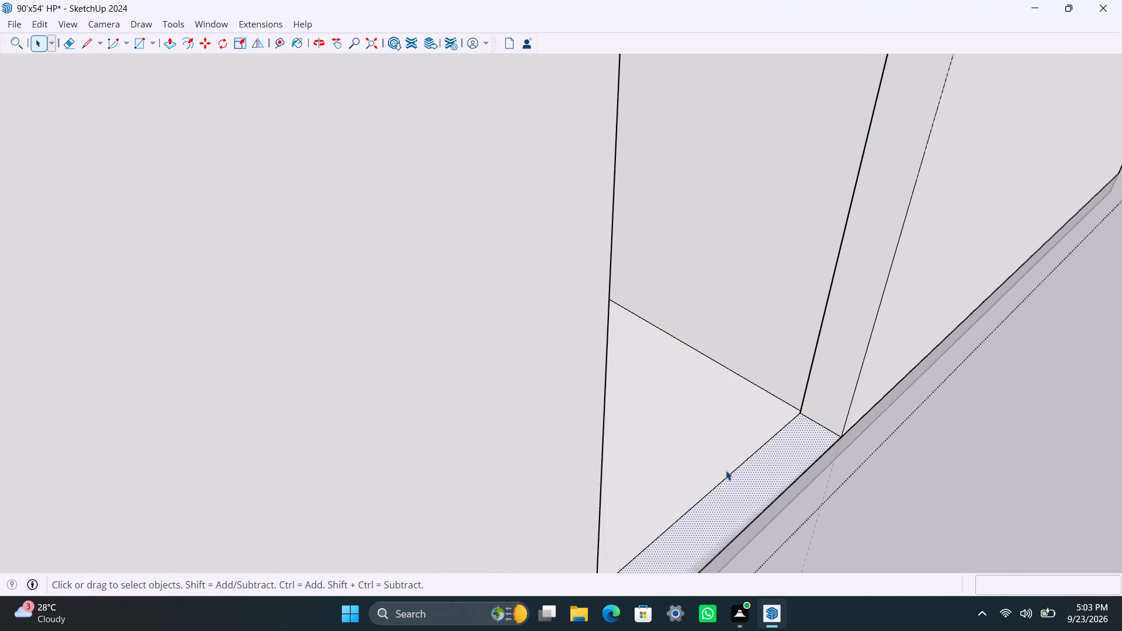
left_click(727, 476)
key("Delete")
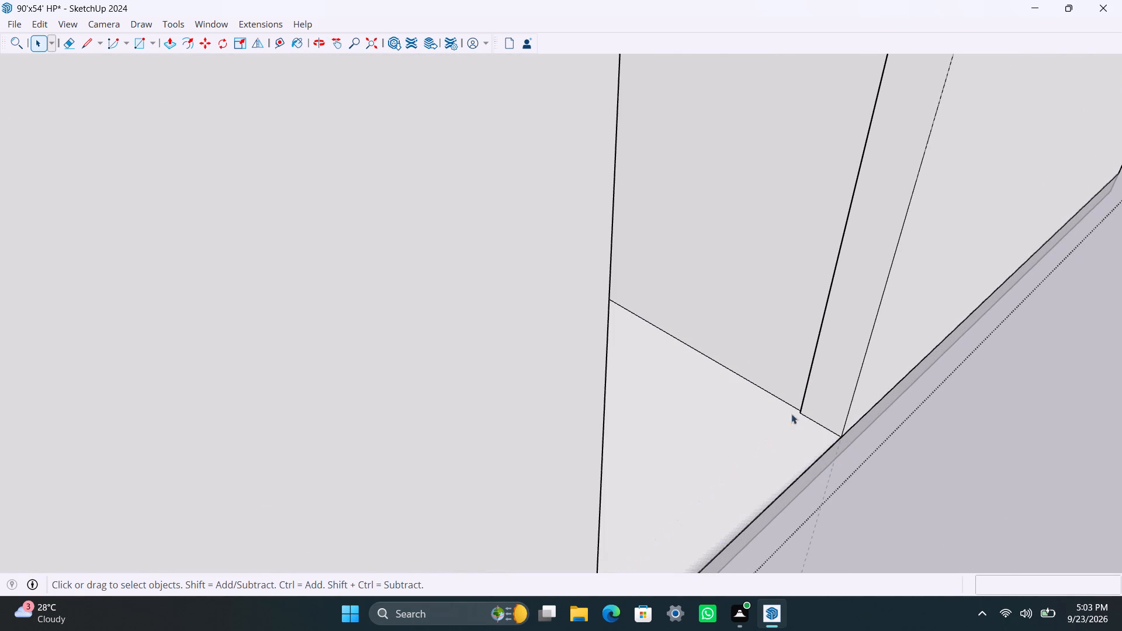
Push/pull the jamb of the full-height opening farther from the large door flush with the small room's side wall.
scroll(808, 400, "down", 4)
scroll(833, 324, "down", 5)
scroll(819, 273, "down", 5)
scroll(857, 276, "up", 6)
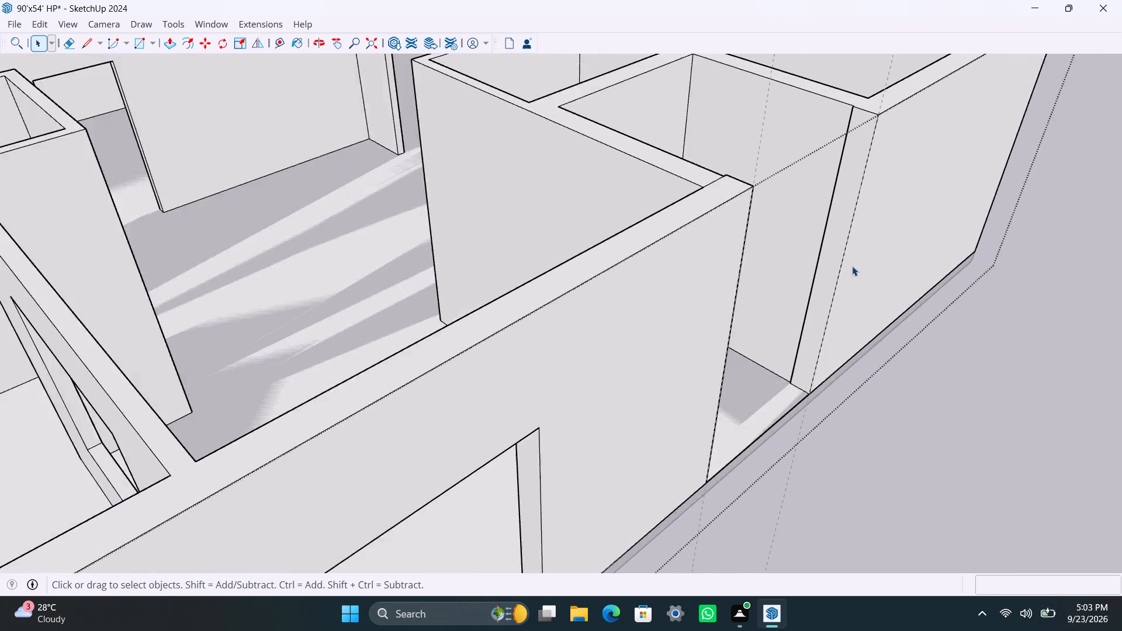
scroll(852, 266, "up", 4)
left_click(843, 188)
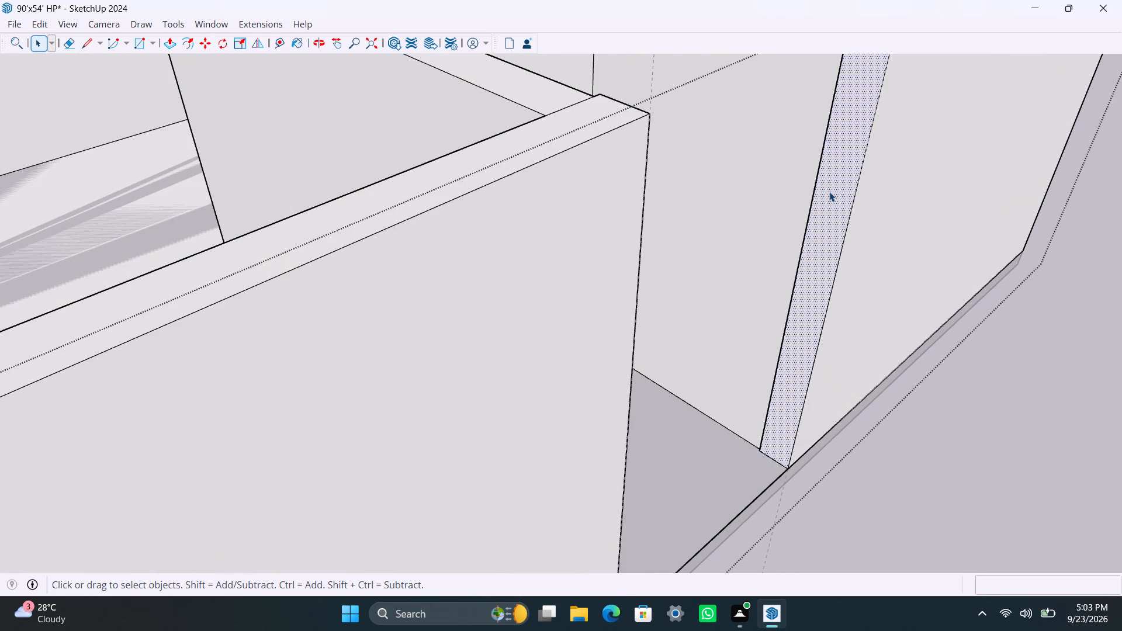
key("p")
left_click_drag(829, 192, 820, 179)
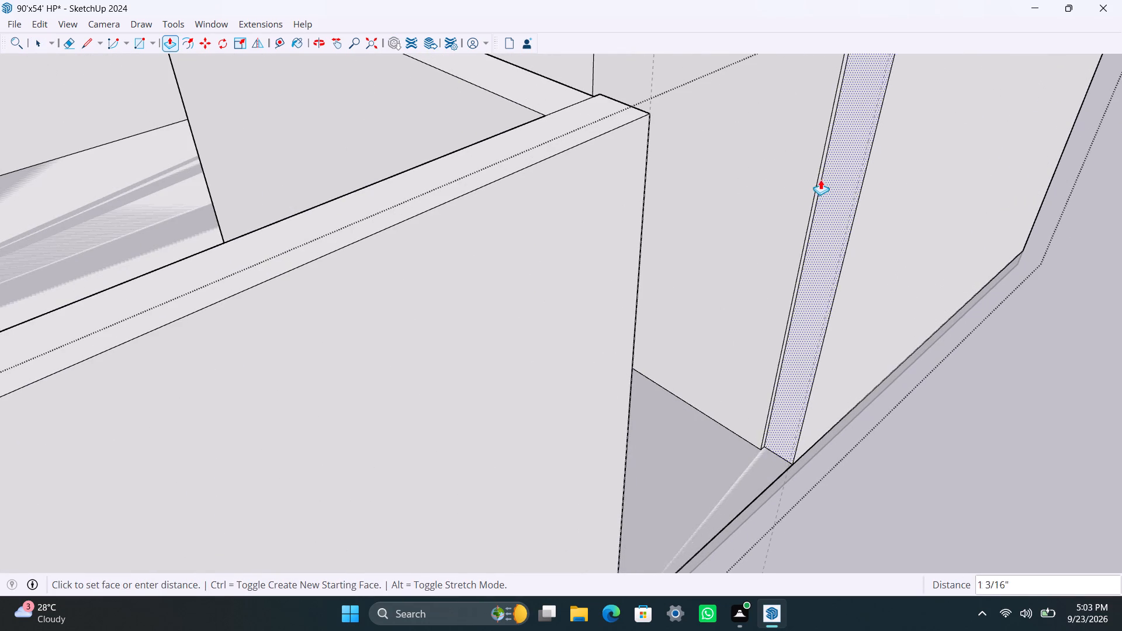
left_click_drag(820, 179, 811, 180)
key("space")
Push/pull the opposite jamb 1 3/16" flush with the small room's other side wall and save the model.
scroll(840, 365, "down", 6)
middle_click_drag(857, 376, 448, 373)
scroll(291, 327, "down", 4)
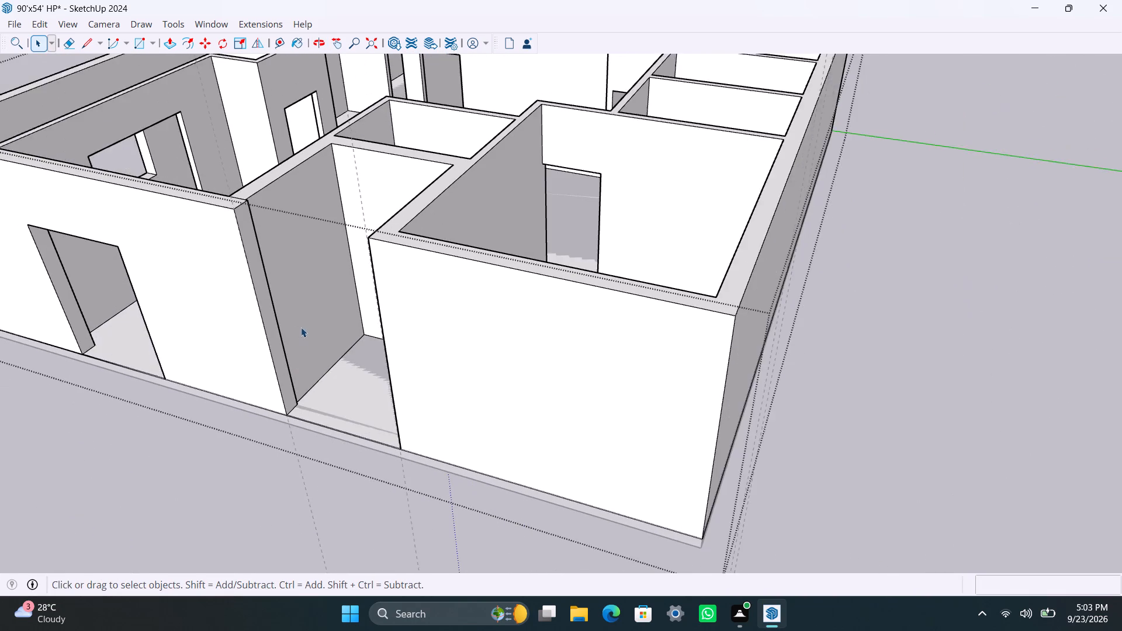
middle_click_drag(306, 327, 348, 381, "shift")
scroll(337, 386, "up", 4)
middle_click_drag(331, 376, 213, 380)
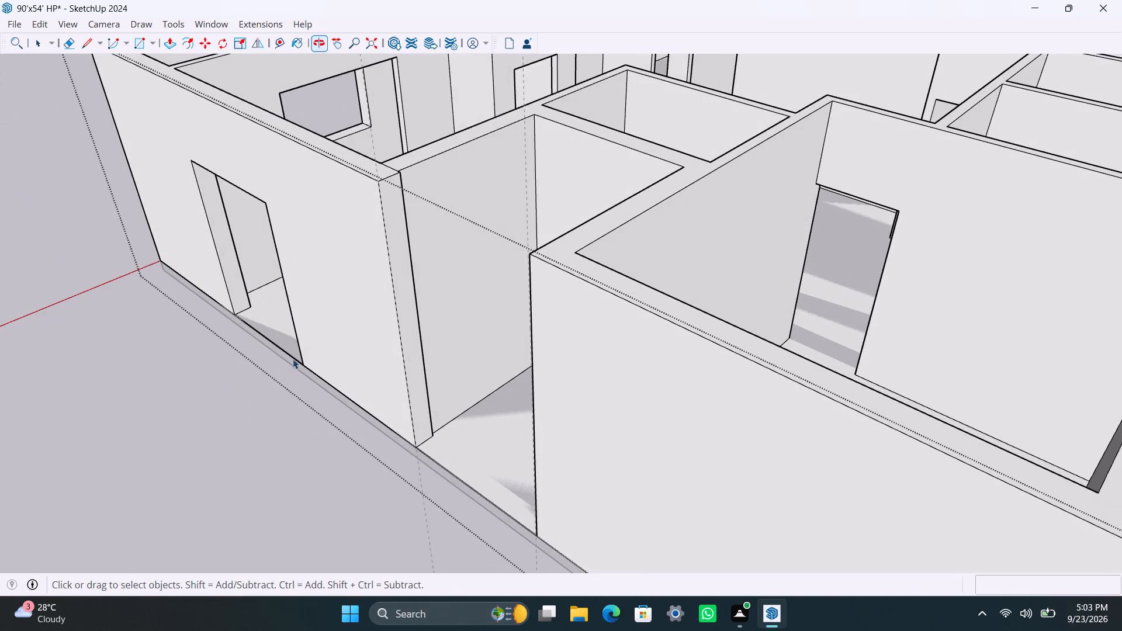
scroll(380, 326, "down", 5)
middle_click_drag(404, 340, 327, 379, "shift")
scroll(333, 377, "up", 7)
left_click(314, 335)
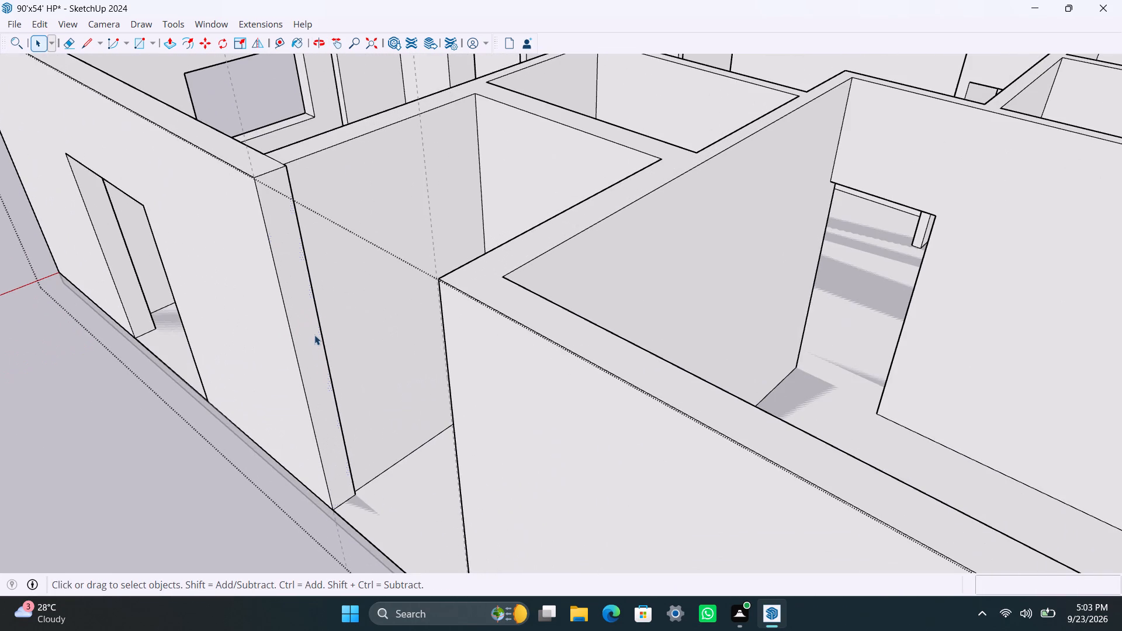
key("p")
left_click_drag(314, 335, 331, 265)
key("ctrl+s")
key("space")
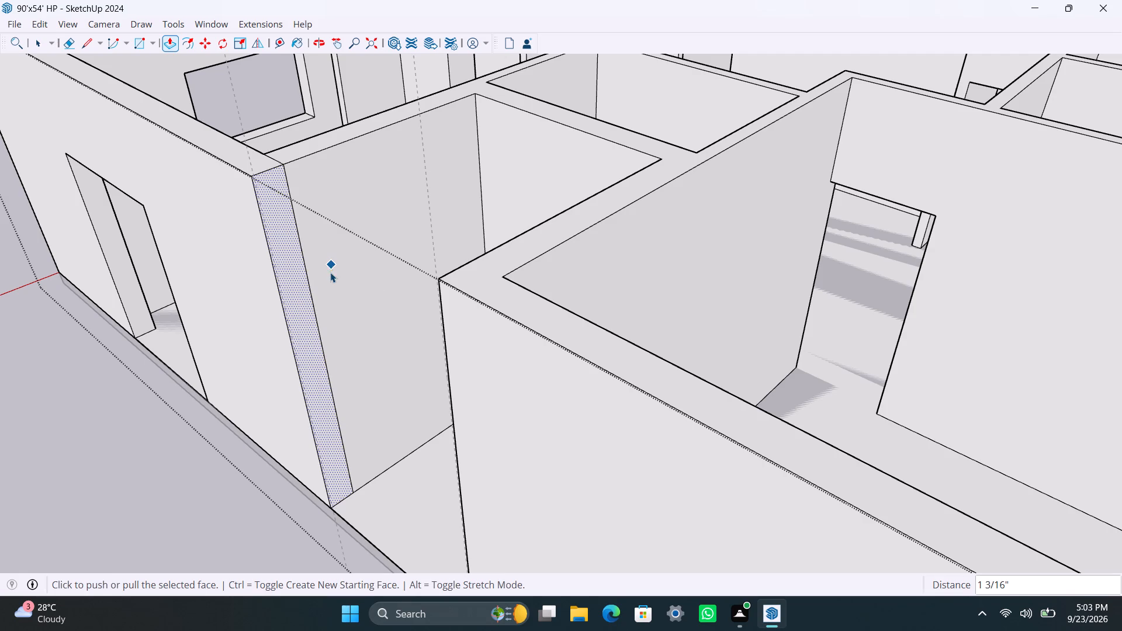
Leave the walls group and run the FixIt 101 cleanup on it twice.
scroll(329, 272, "down", 17)
middle_click_drag(248, 372, 411, 377)
left_click(829, 353)
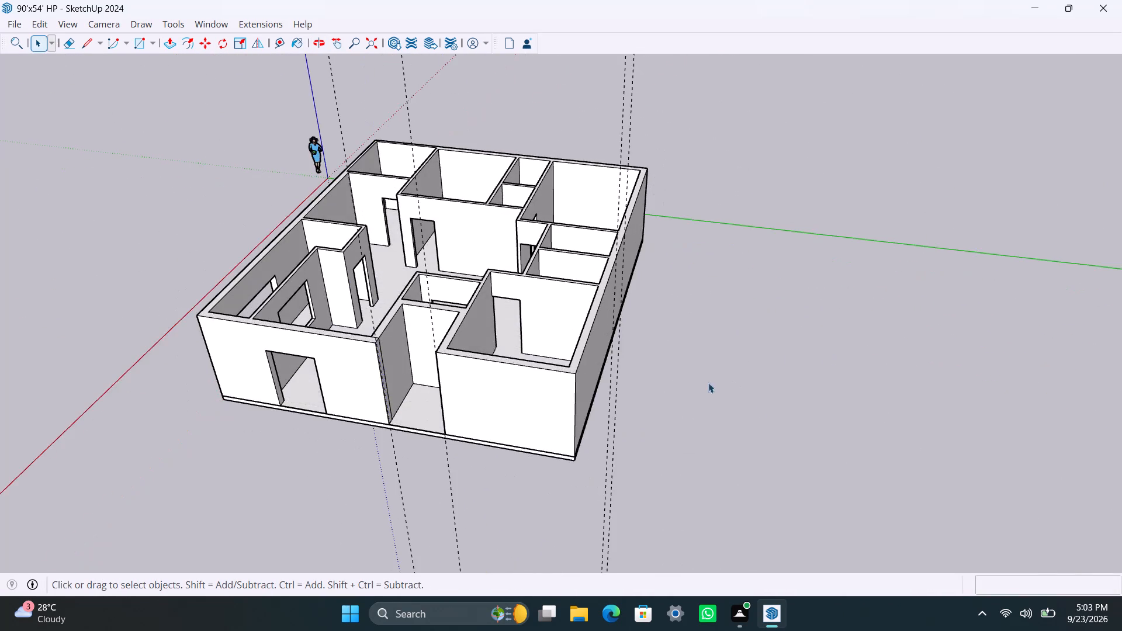
scroll(391, 383, "up", 3)
middle_click_drag(449, 441, 526, 449)
scroll(494, 427, "down", 4)
left_click(452, 391)
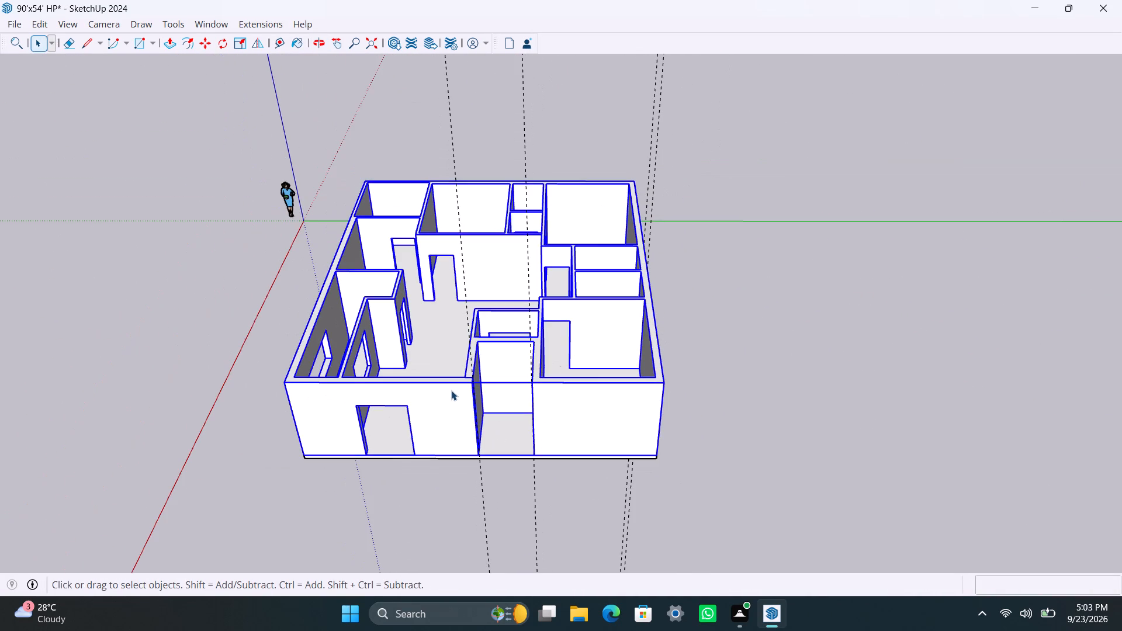
right_click(450, 390)
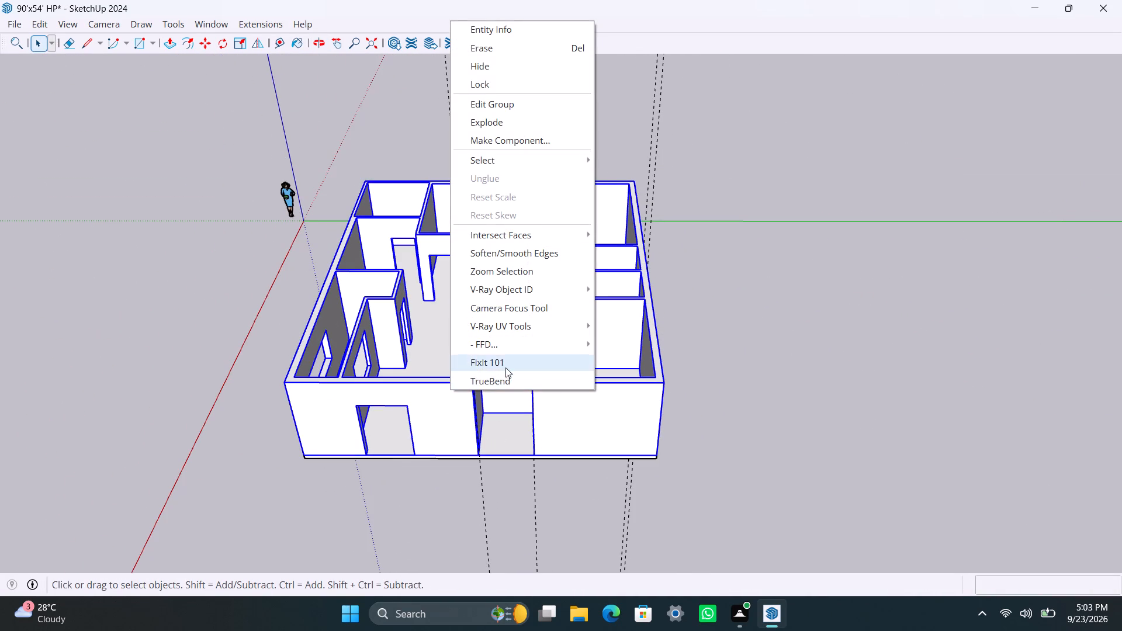
left_click(506, 365)
left_click(619, 372)
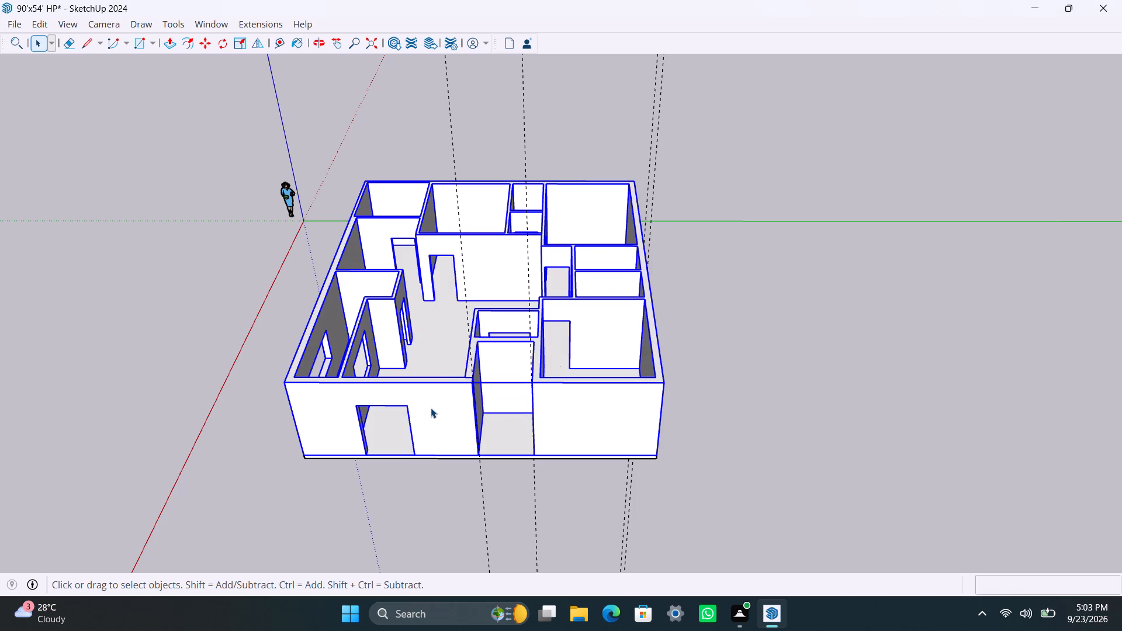
right_click(431, 407)
left_click(495, 374)
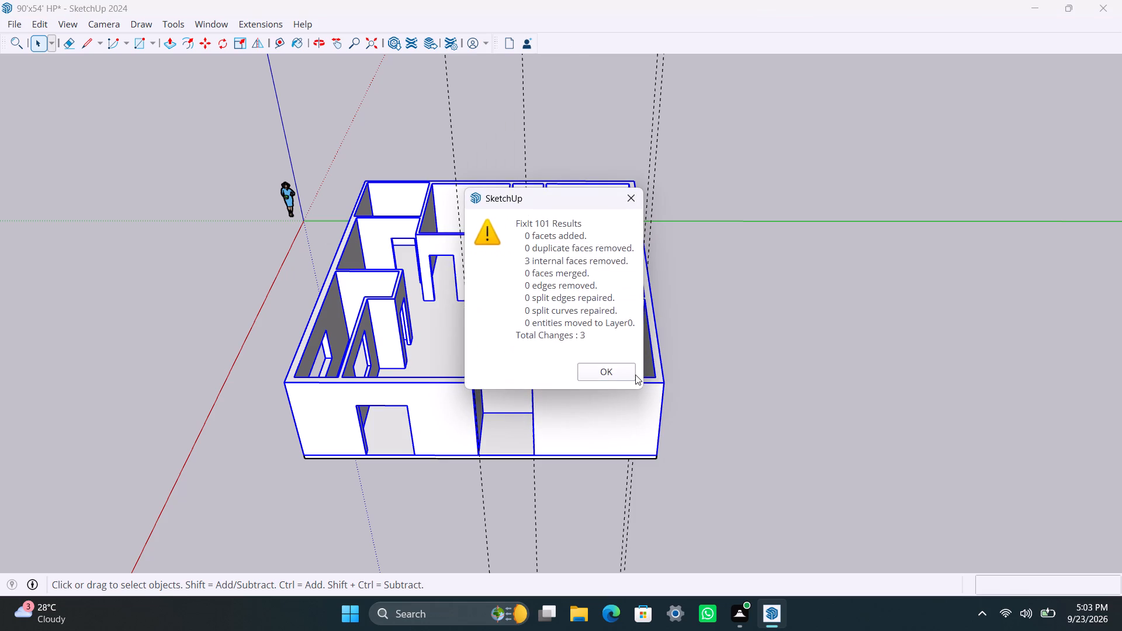
left_click(614, 369)
Open the walls group and delete the leftover edge across the wall top beside the full-height opening.
left_click(788, 357)
scroll(490, 406, "up", 7)
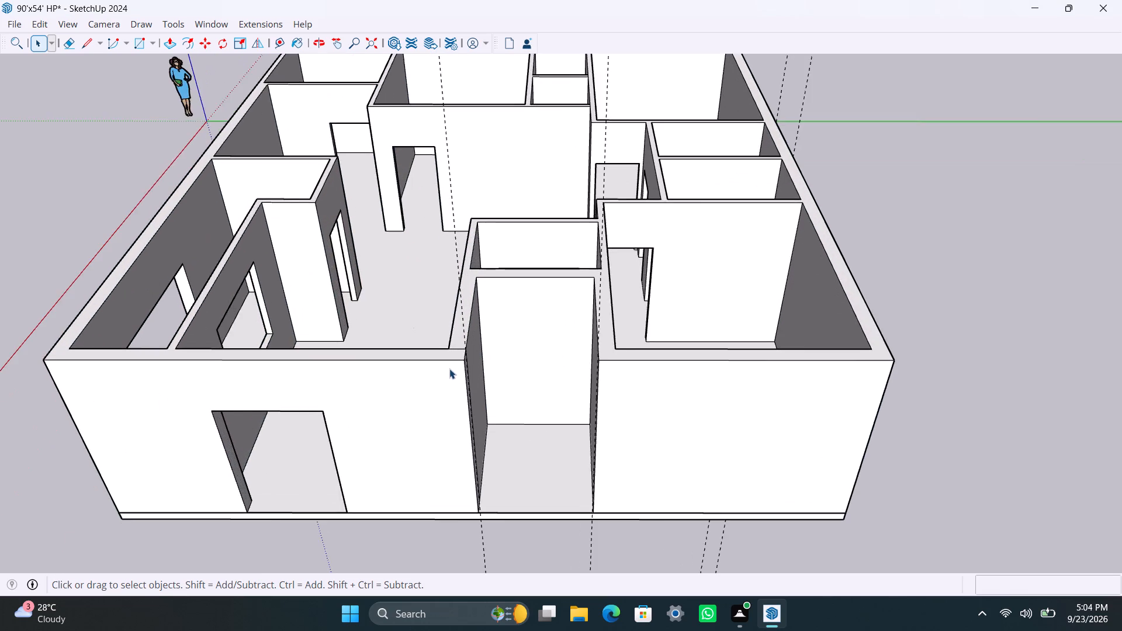
middle_click_drag(449, 369, 459, 451)
scroll(471, 415, "up", 10)
scroll(458, 349, "up", 3)
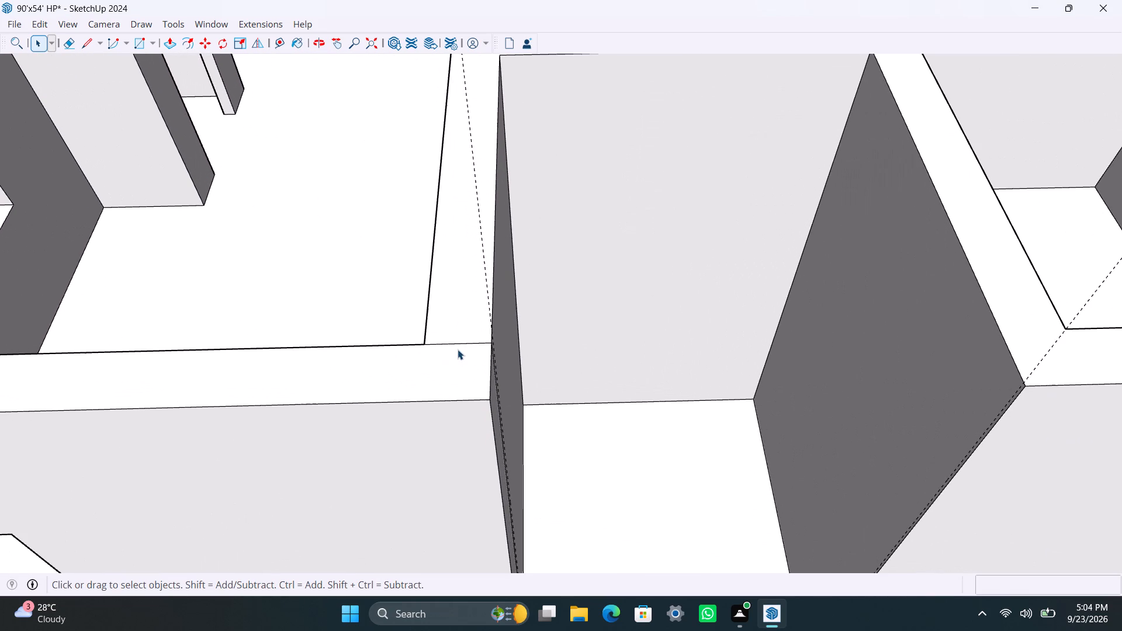
triple_click(450, 345)
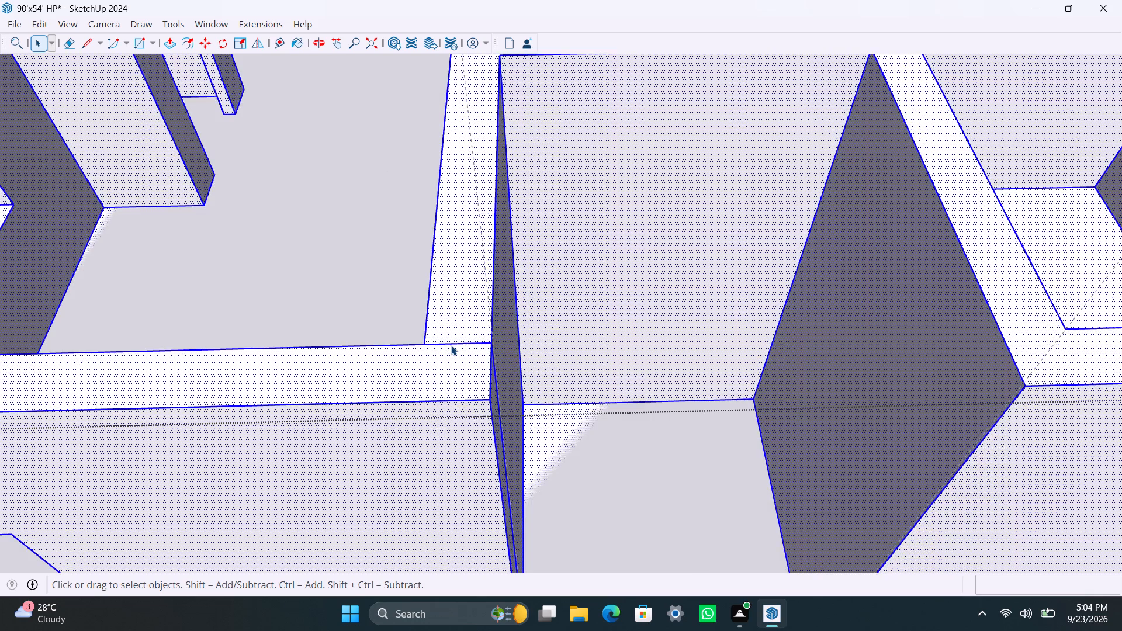
scroll(451, 345, "up", 2)
left_click(451, 345)
key("Delete")
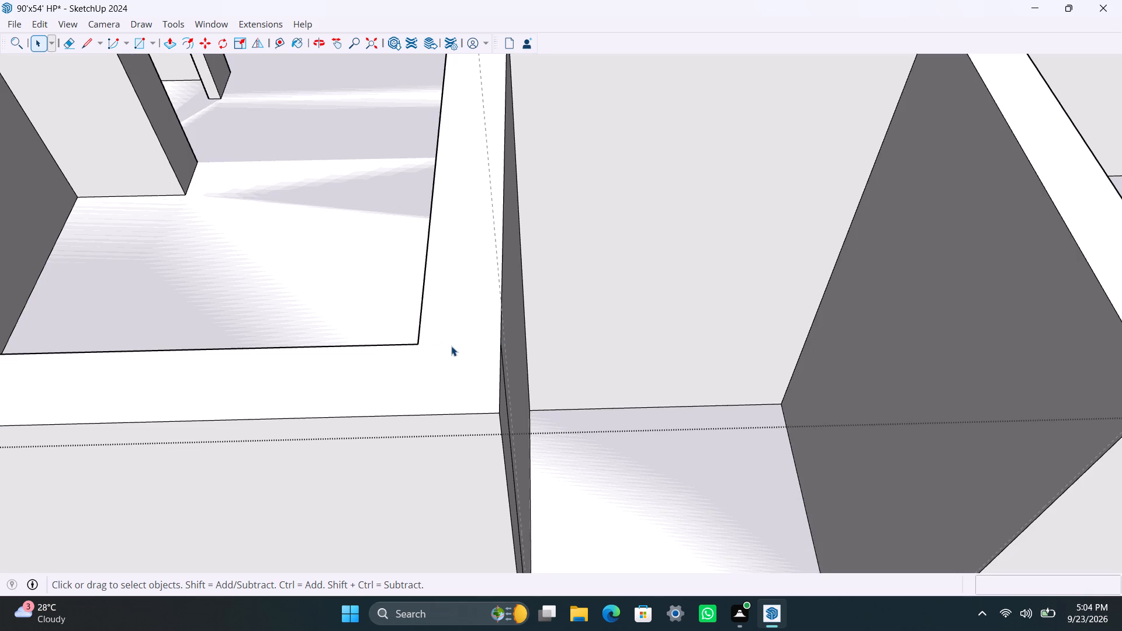
Delete the leftover vertical edge on the side wall of the full-height opening and leave the walls group.
scroll(467, 340, "down", 6)
scroll(550, 325, "down", 6)
middle_click_drag(553, 332, 260, 346)
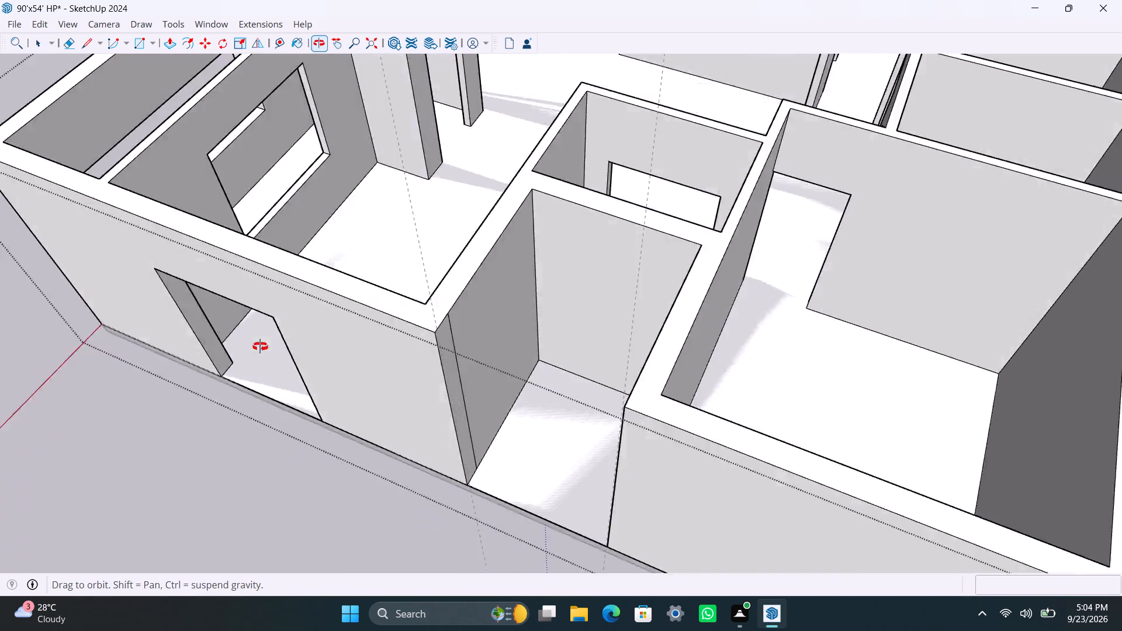
middle_click_drag(260, 346, 250, 346)
scroll(420, 351, "up", 7)
left_click(406, 265)
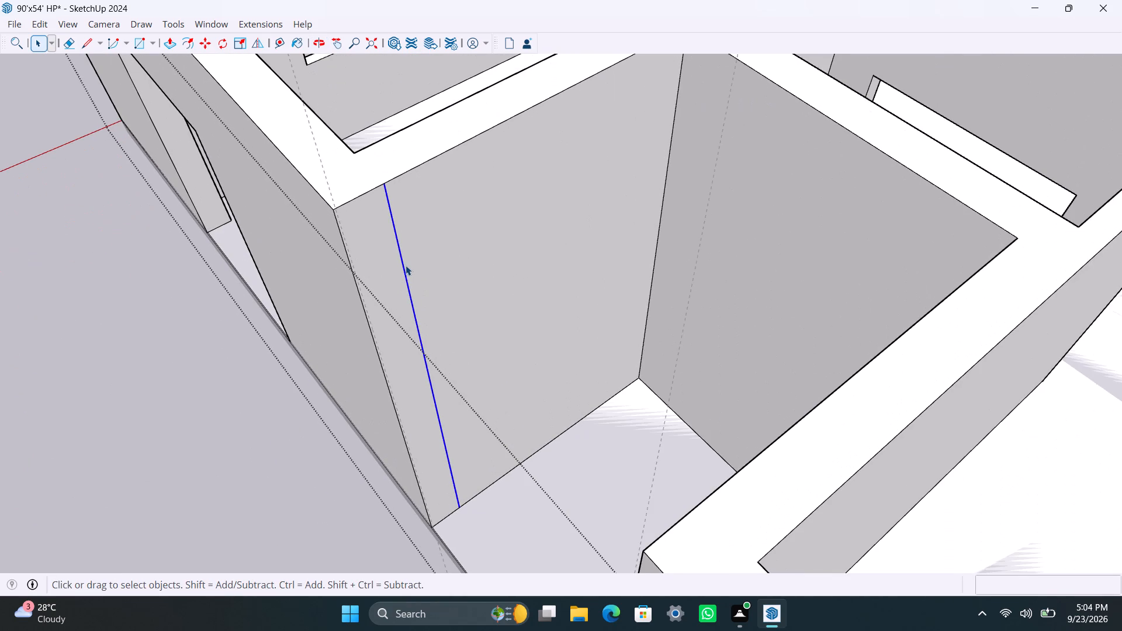
key("Delete")
scroll(407, 275, "down", 17)
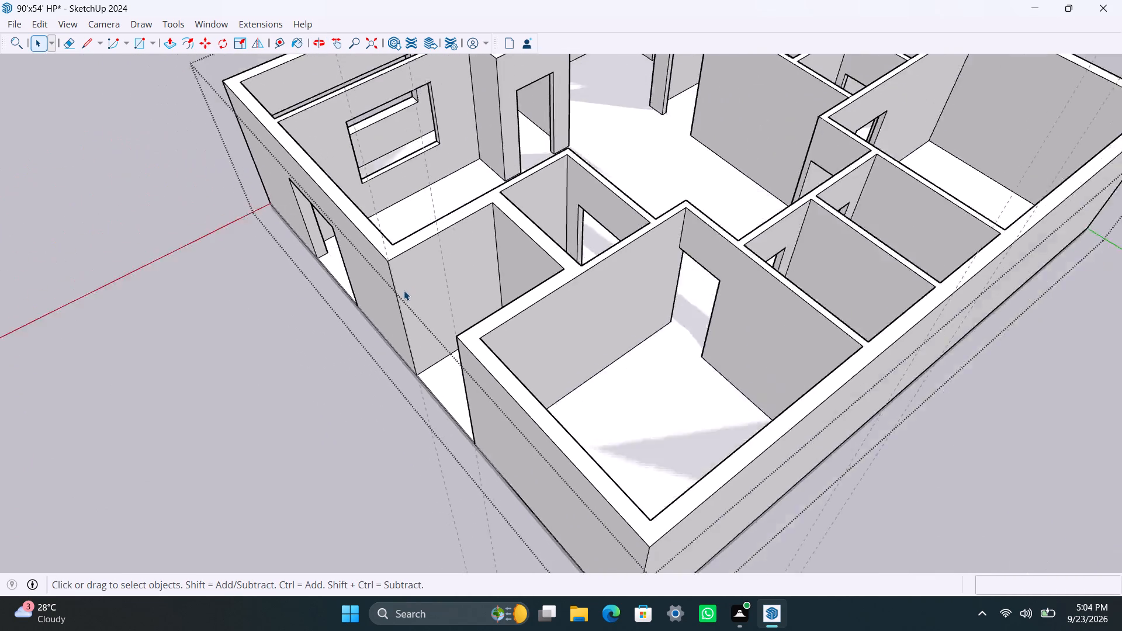
scroll(404, 290, "down", 20)
scroll(404, 290, "down", 2)
middle_click_drag(382, 352, 694, 315)
left_click(673, 271)
Delete all guides from the model and save it.
scroll(453, 384, "up", 14)
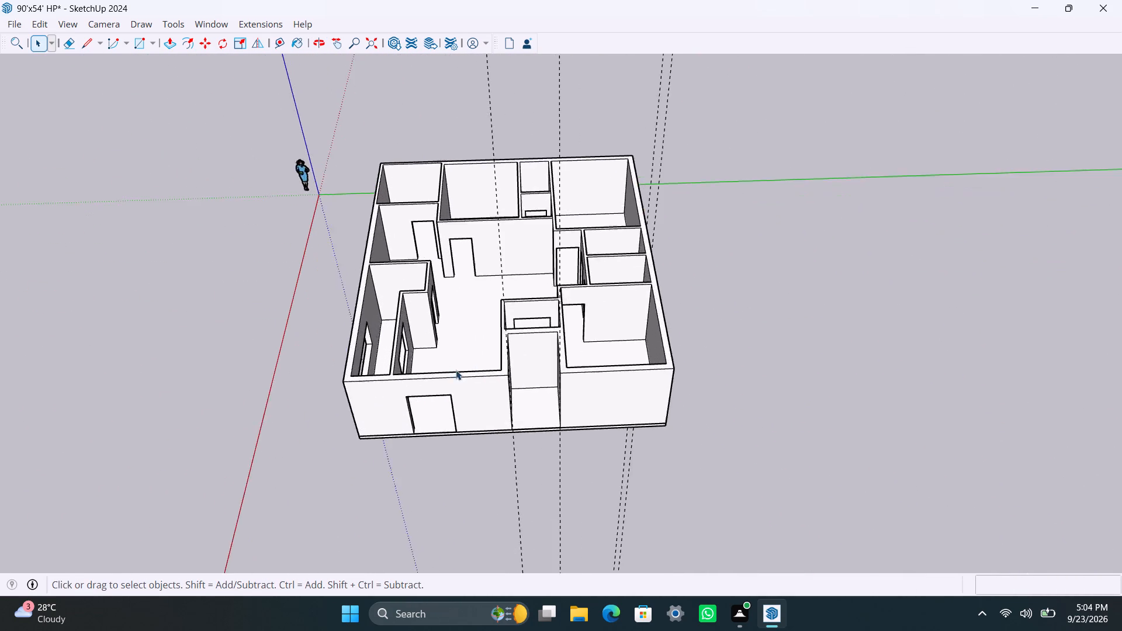
scroll(456, 370, "up", 1)
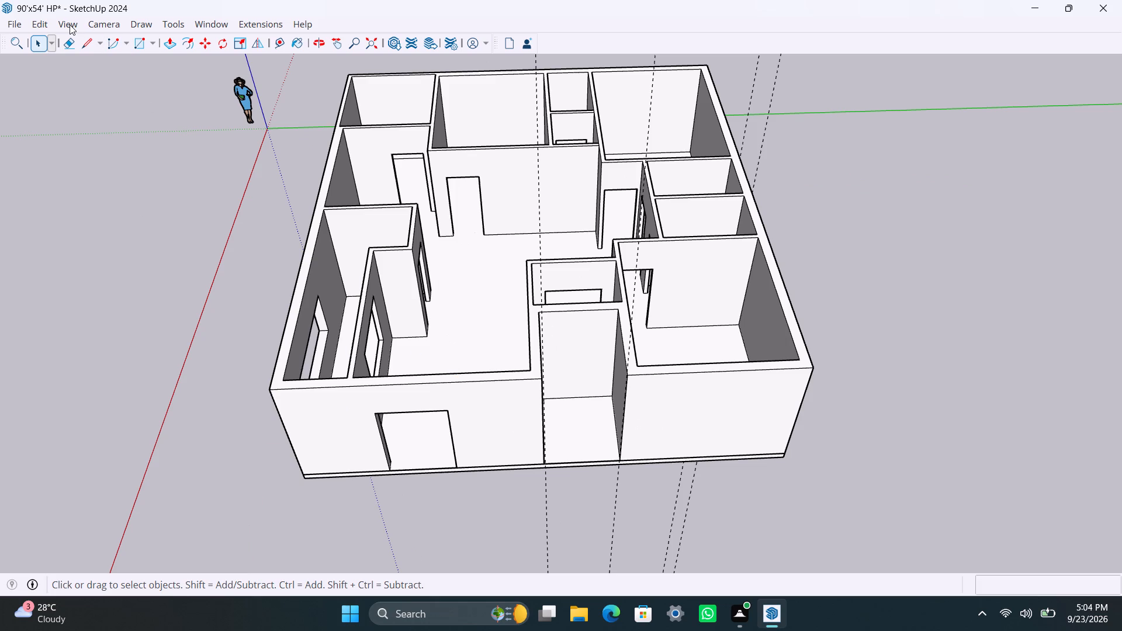
left_click(43, 27)
left_click(60, 165)
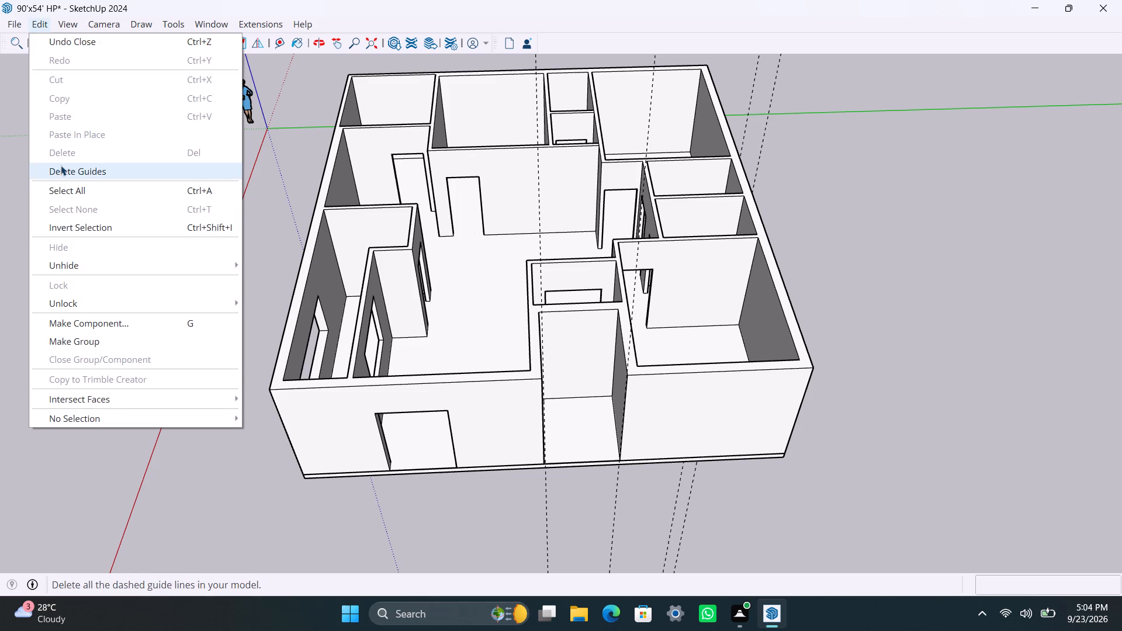
scroll(254, 277, "down", 2)
key("ctrl+s")
key("space")
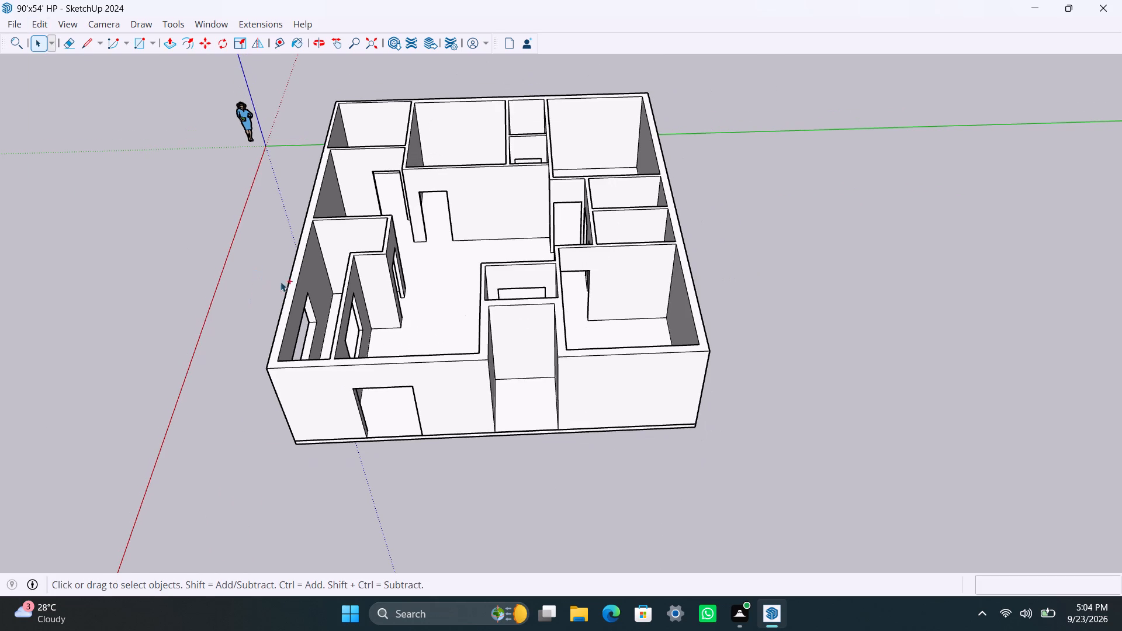
Inspect the house's exterior and the front wall with its large door and full-height opening, saving the model along the way.
scroll(454, 284, "down", 5)
middle_click_drag(448, 324, 967, 170)
scroll(633, 278, "up", 8)
middle_click_drag(802, 275, 188, 345)
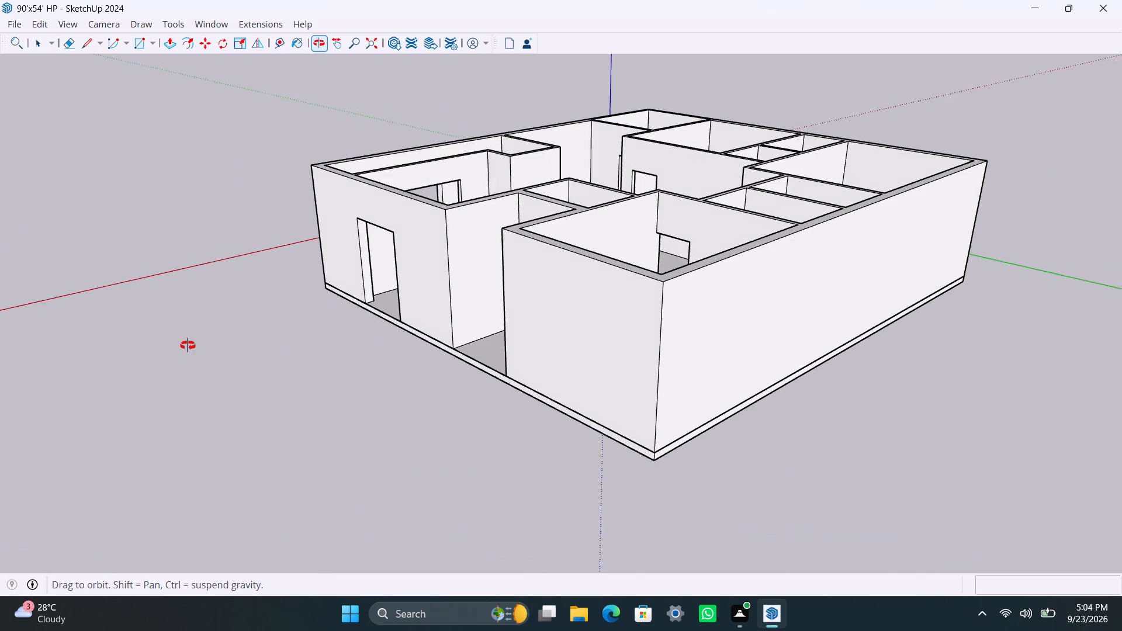
middle_click_drag(188, 345, 252, 339)
scroll(358, 326, "down", 6)
middle_click_drag(438, 323, 490, 376, "shift")
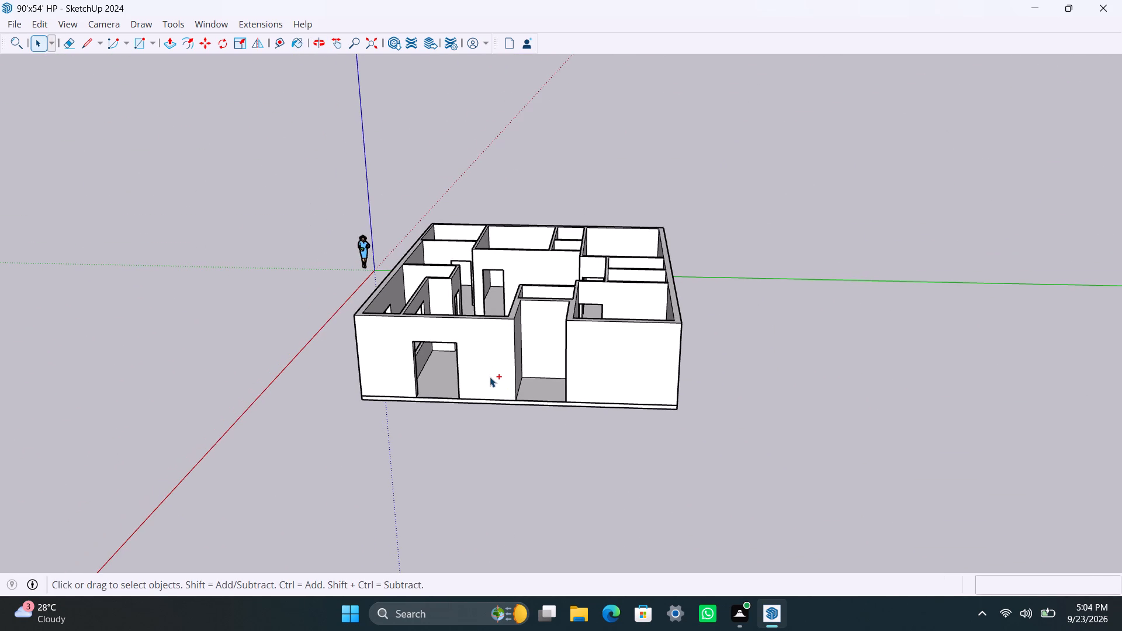
key("ctrl+s")
scroll(455, 365, "up", 4)
key("space")
scroll(456, 362, "up", 4)
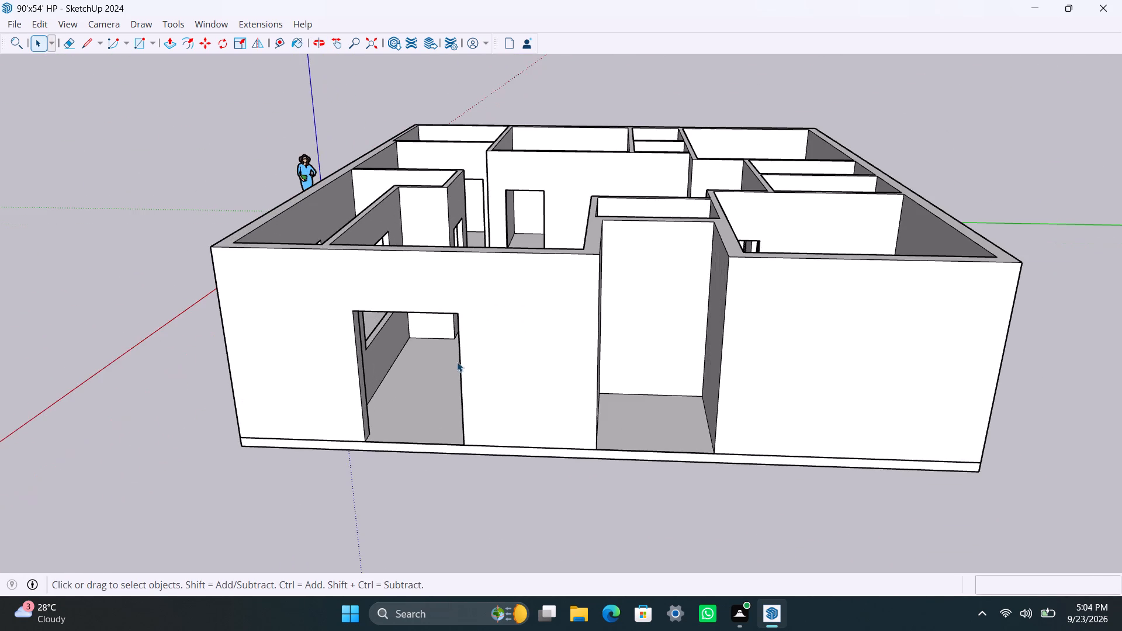
middle_click_drag(458, 361, 482, 361)
key("ctrl+s")
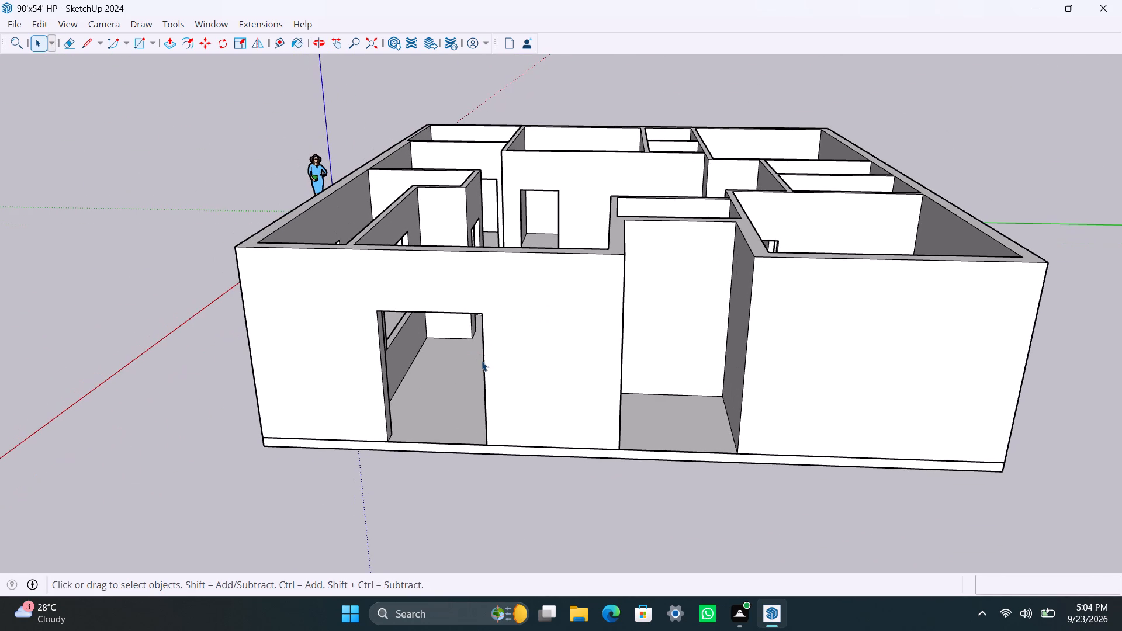
scroll(483, 360, "up", 3)
scroll(539, 355, "up", 1)
middle_click_drag(539, 355, 597, 349)
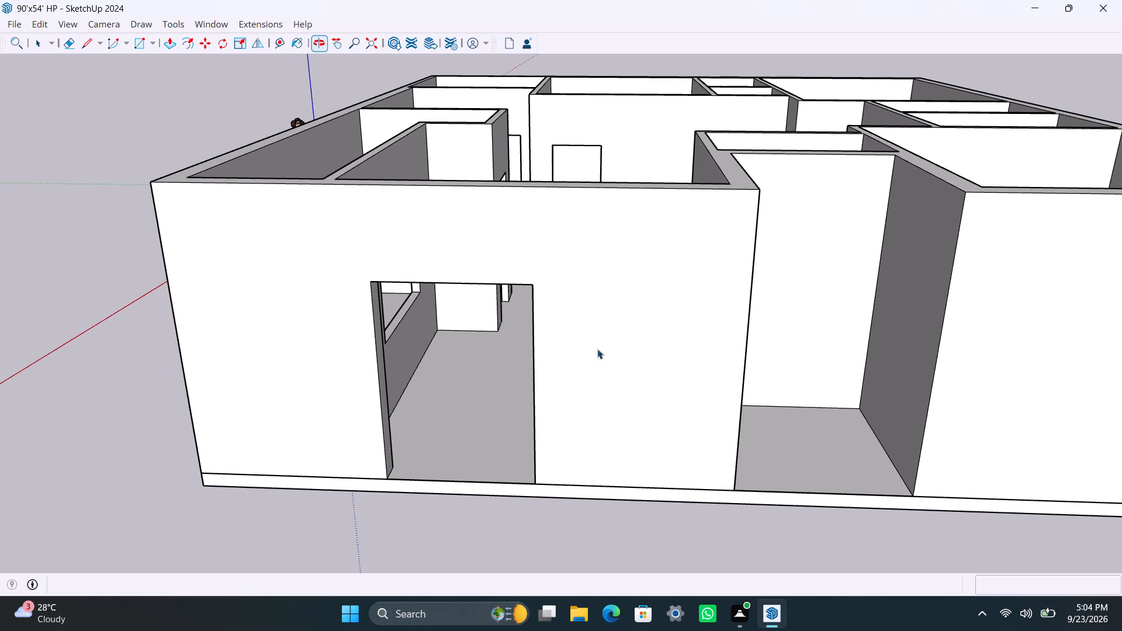
scroll(562, 321, "down", 5)
scroll(537, 281, "up", 3)
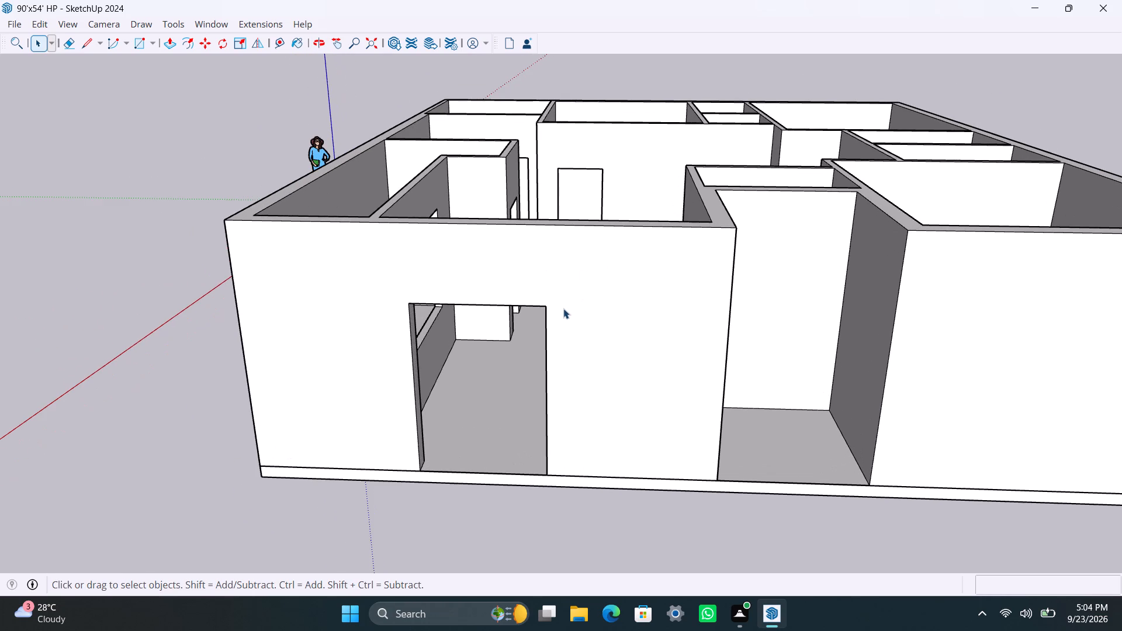
scroll(559, 307, "down", 5)
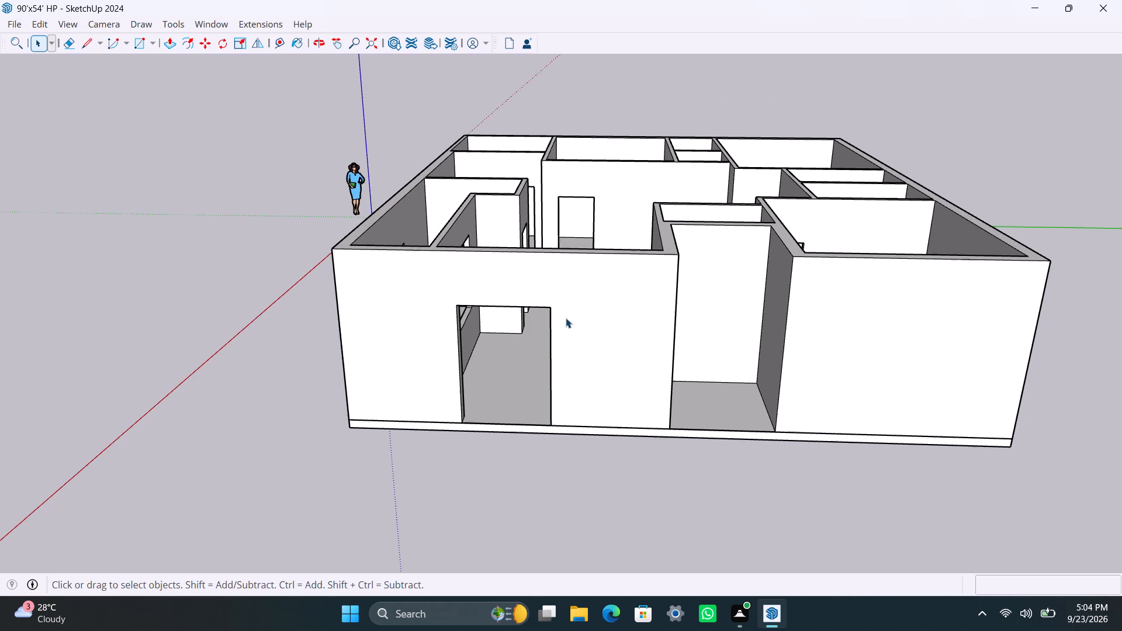
scroll(566, 318, "down", 1)
scroll(588, 411, "up", 9)
scroll(580, 364, "down", 6)
scroll(509, 110, "down", 5)
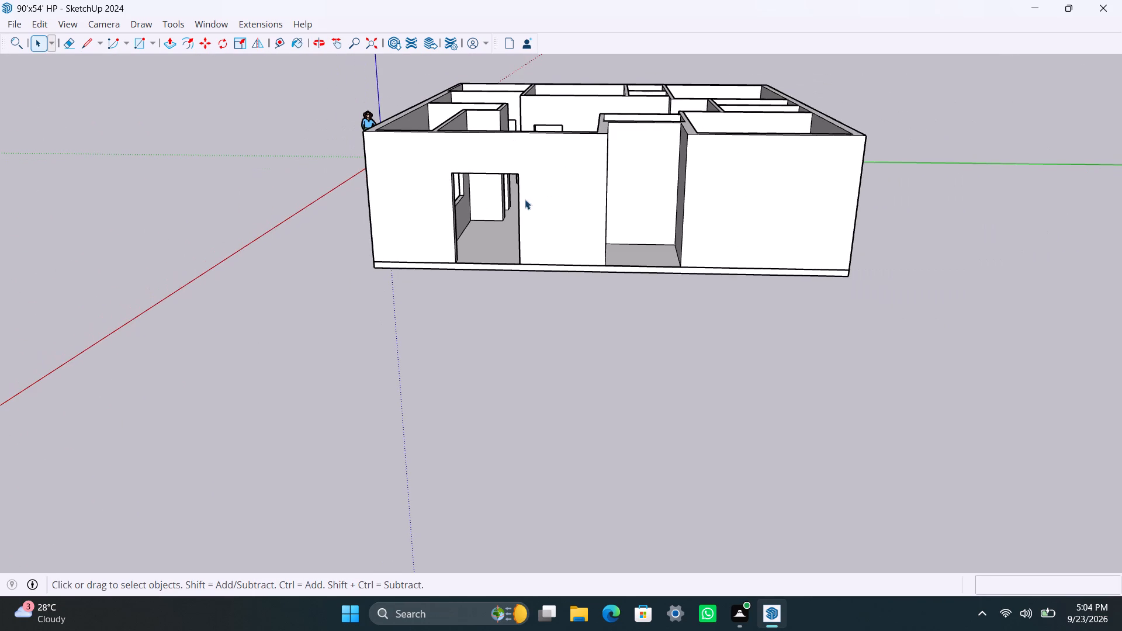
scroll(550, 192, "up", 3)
scroll(612, 171, "down", 6)
middle_click_drag(610, 177, 563, 255)
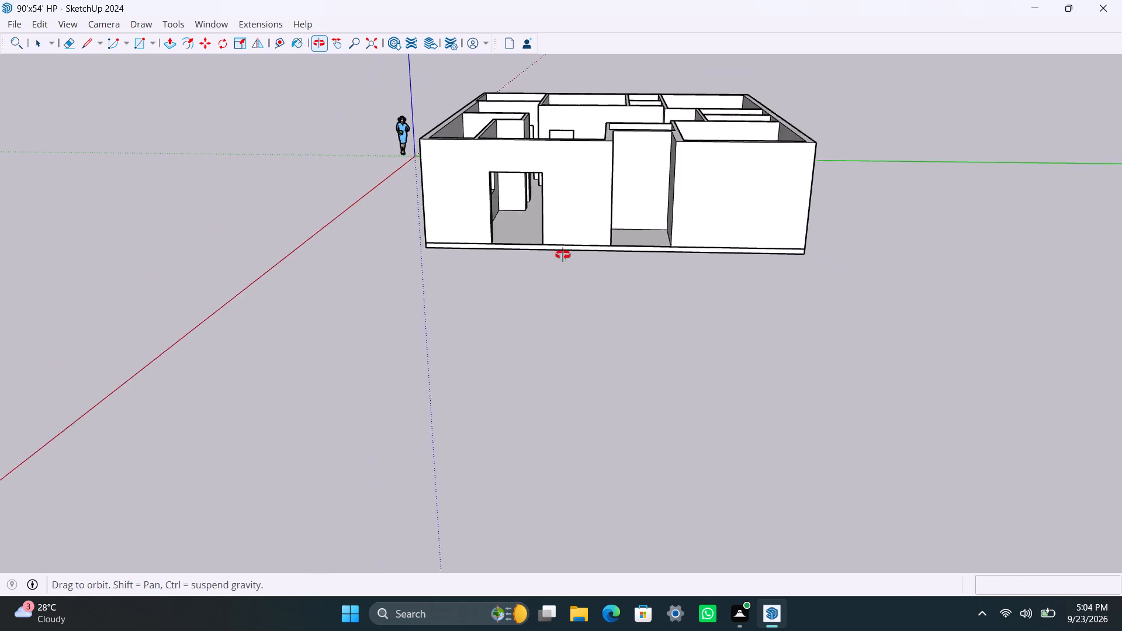
Examine the interior rooms, partition walls and door and window openings from above on several sides.
middle_click_drag(563, 255, 432, 391)
scroll(514, 273, "up", 5)
scroll(586, 254, "down", 5)
scroll(590, 255, "up", 4)
middle_click_drag(608, 290, 262, 265)
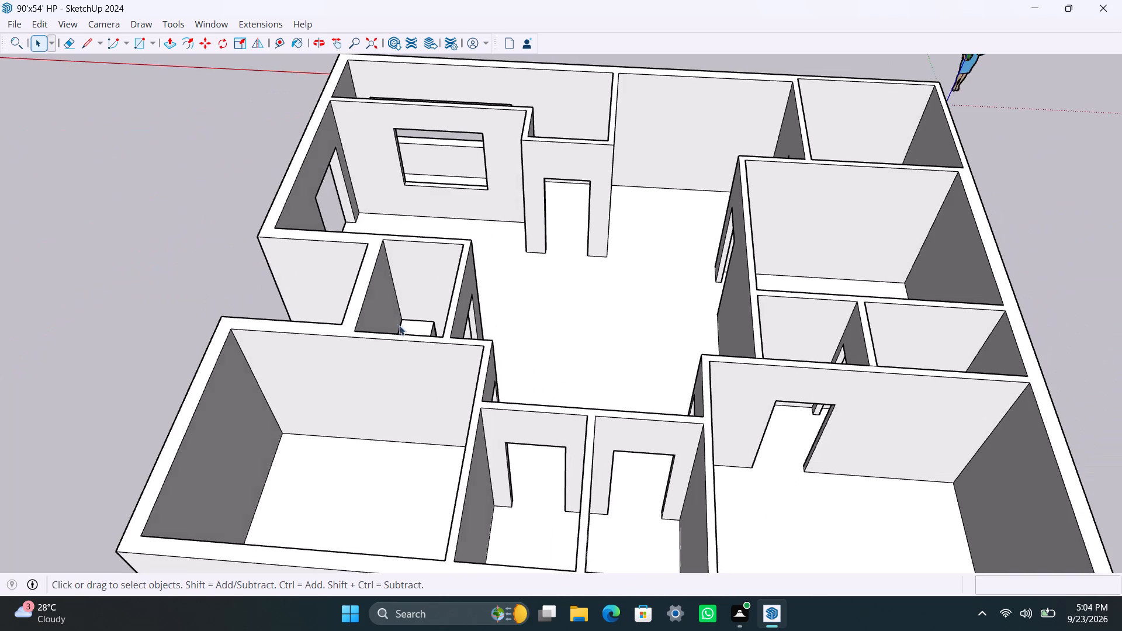
scroll(408, 348, "down", 6)
scroll(477, 352, "up", 9)
scroll(478, 260, "down", 6)
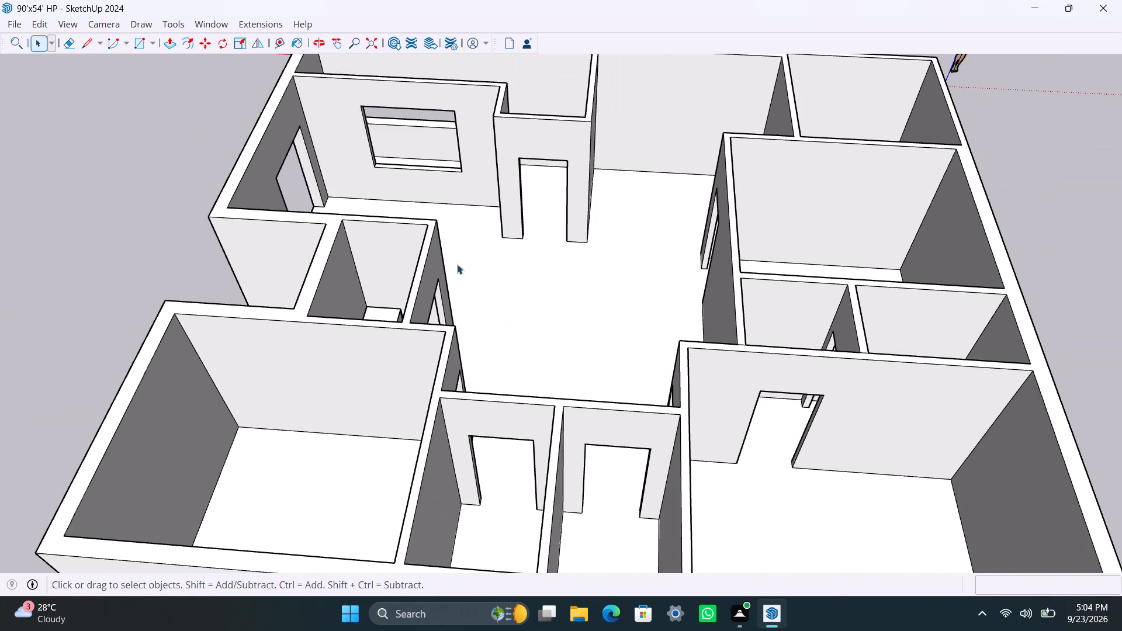
scroll(496, 283, "down", 5)
scroll(498, 263, "up", 6)
middle_click_drag(474, 280, 517, 298)
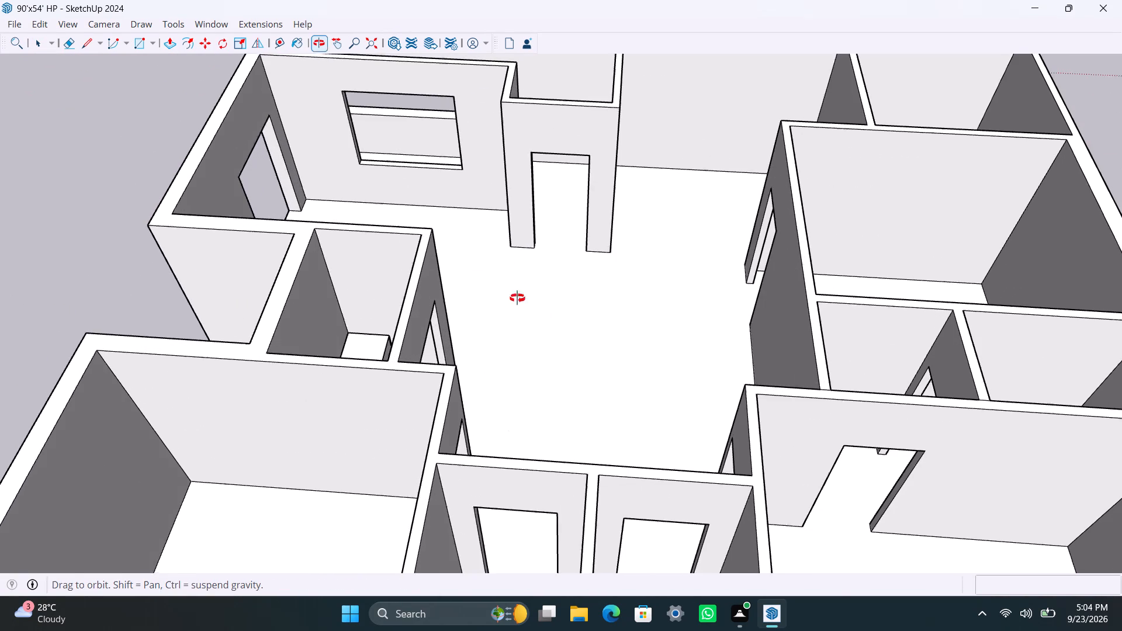
middle_click_drag(517, 298, 815, 393)
scroll(532, 378, "down", 12)
scroll(584, 325, "up", 5)
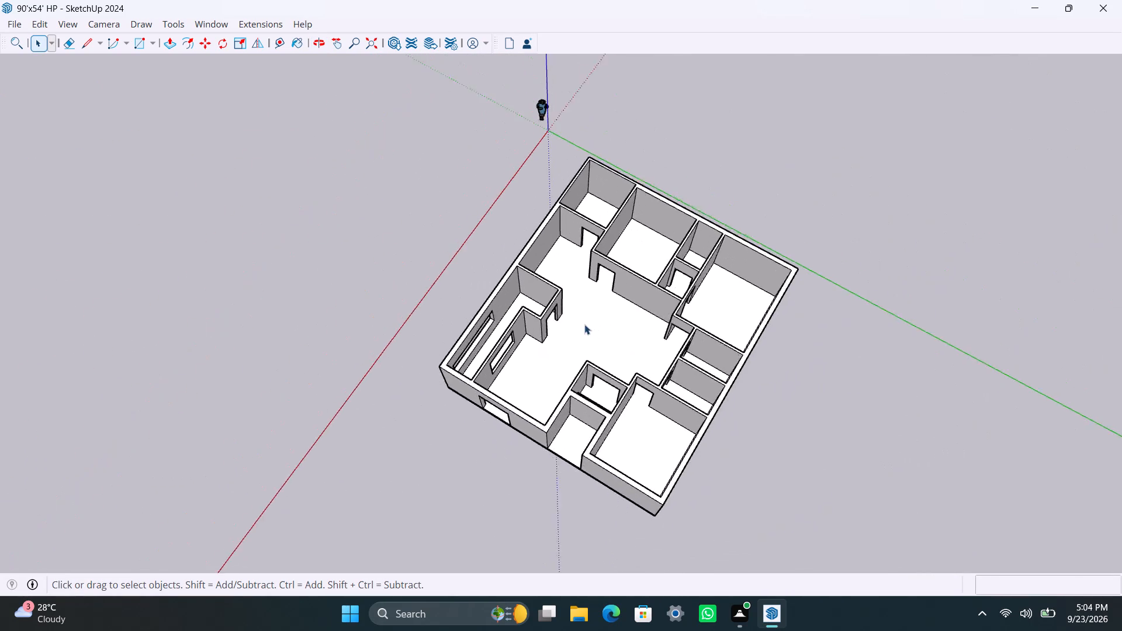
middle_click_drag(566, 367, 1009, 327)
scroll(548, 283, "down", 5)
scroll(501, 262, "up", 3)
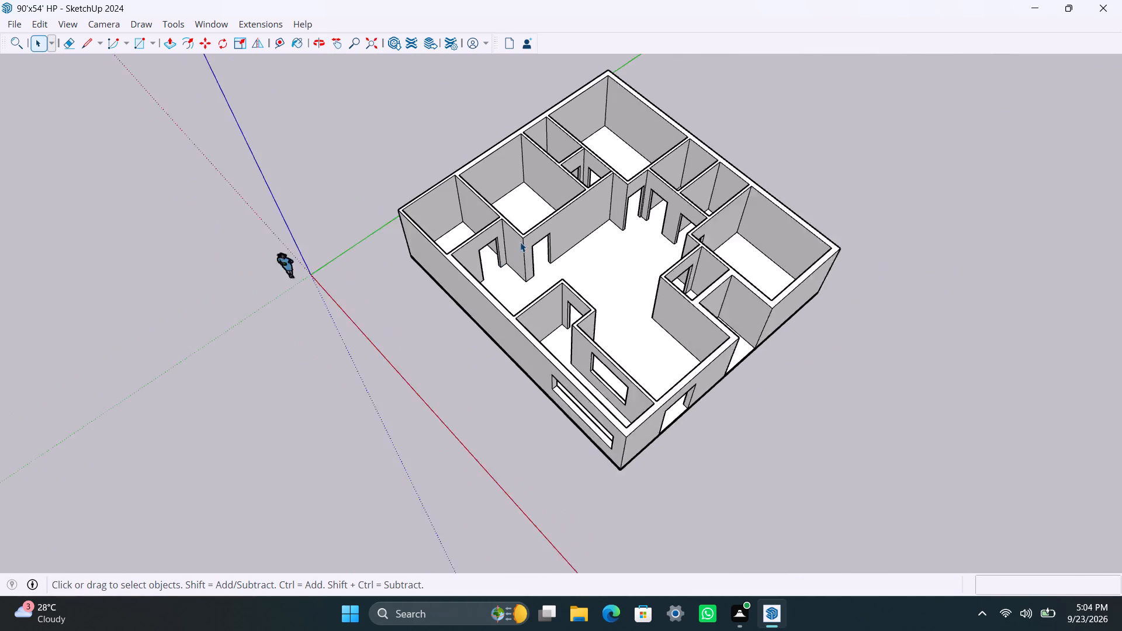
scroll(520, 242, "up", 8)
scroll(525, 239, "up", 1, "shift")
middle_click_drag(525, 239, 413, 395, "shift")
scroll(438, 373, "down", 5)
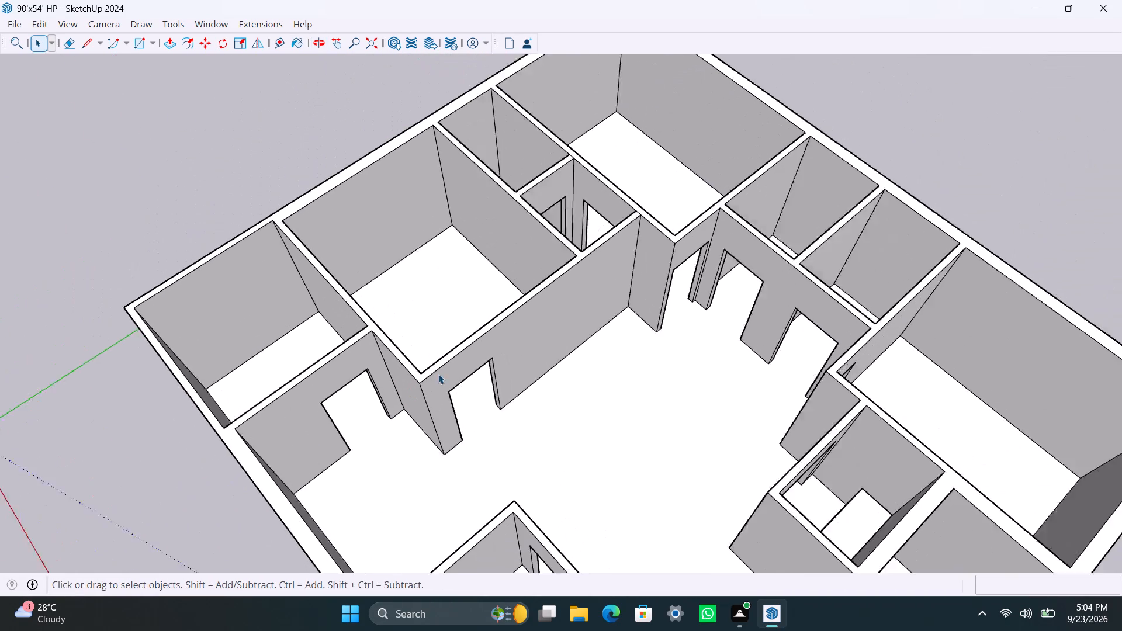
scroll(612, 316, "up", 3)
scroll(581, 307, "down", 5)
scroll(570, 302, "up", 4)
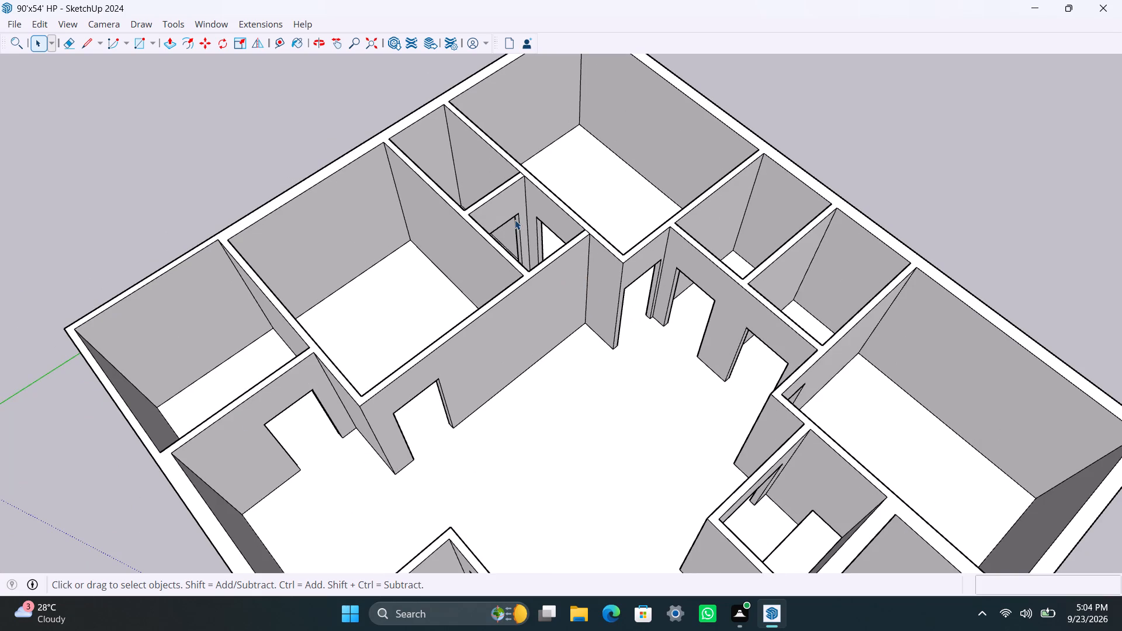
scroll(479, 249, "down", 15)
middle_click_drag(502, 294, 654, 298)
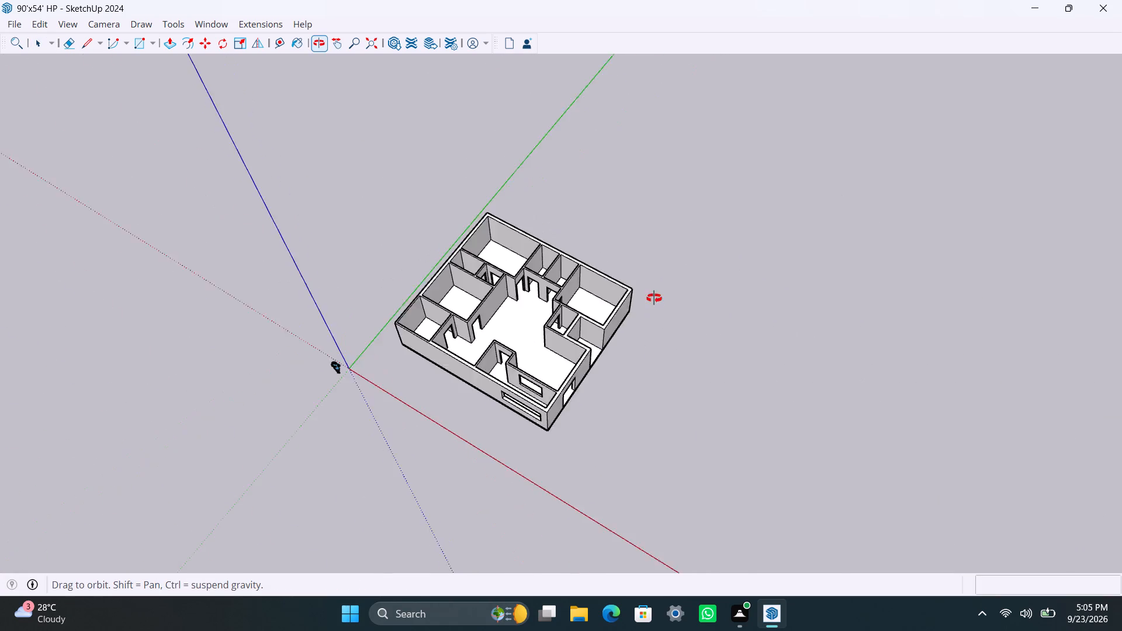
middle_click_drag(654, 298, 730, 312)
scroll(593, 345, "up", 4)
scroll(464, 314, "up", 8)
scroll(356, 247, "up", 4)
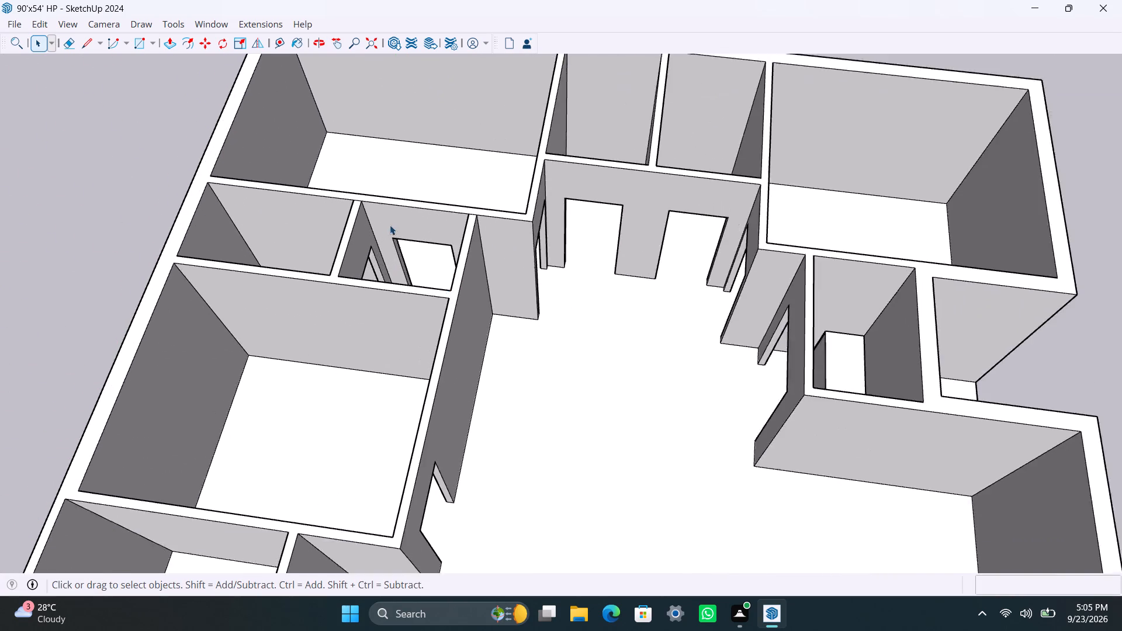
scroll(401, 228, "up", 4)
scroll(387, 265, "down", 13)
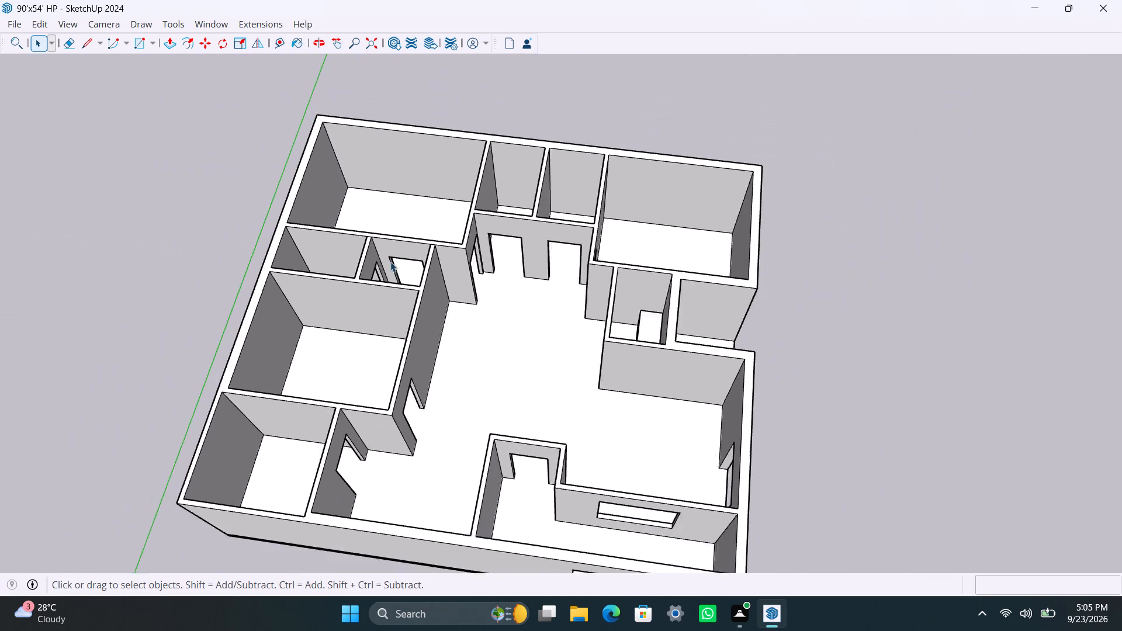
scroll(390, 262, "down", 2)
scroll(464, 252, "up", 6)
scroll(482, 273, "down", 9)
scroll(482, 273, "up", 3)
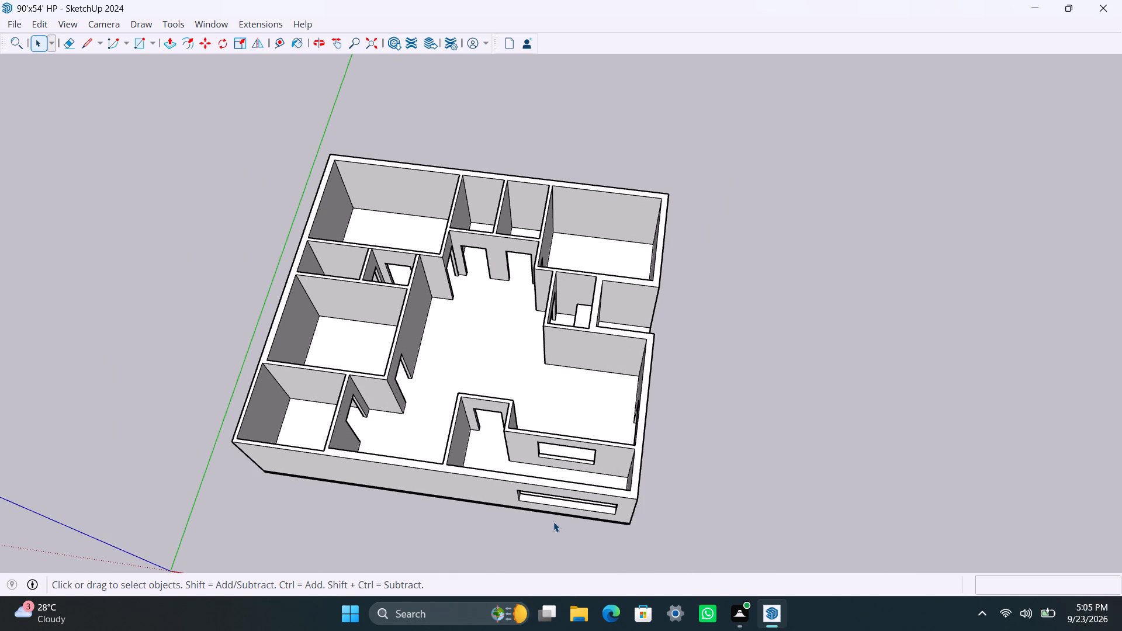
scroll(550, 523, "down", 5)
scroll(550, 523, "up", 4)
scroll(650, 557, "down", 4)
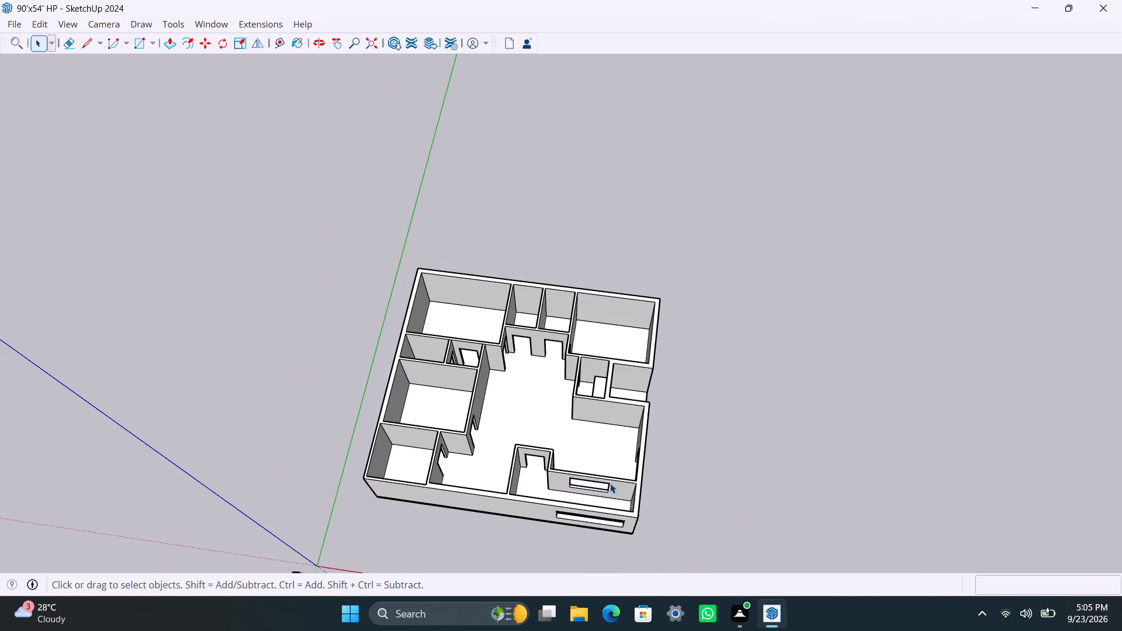
scroll(610, 483, "down", 4)
Run the FixIt 101 cleanup on the walls group again.
middle_click_drag(627, 468, 184, 324)
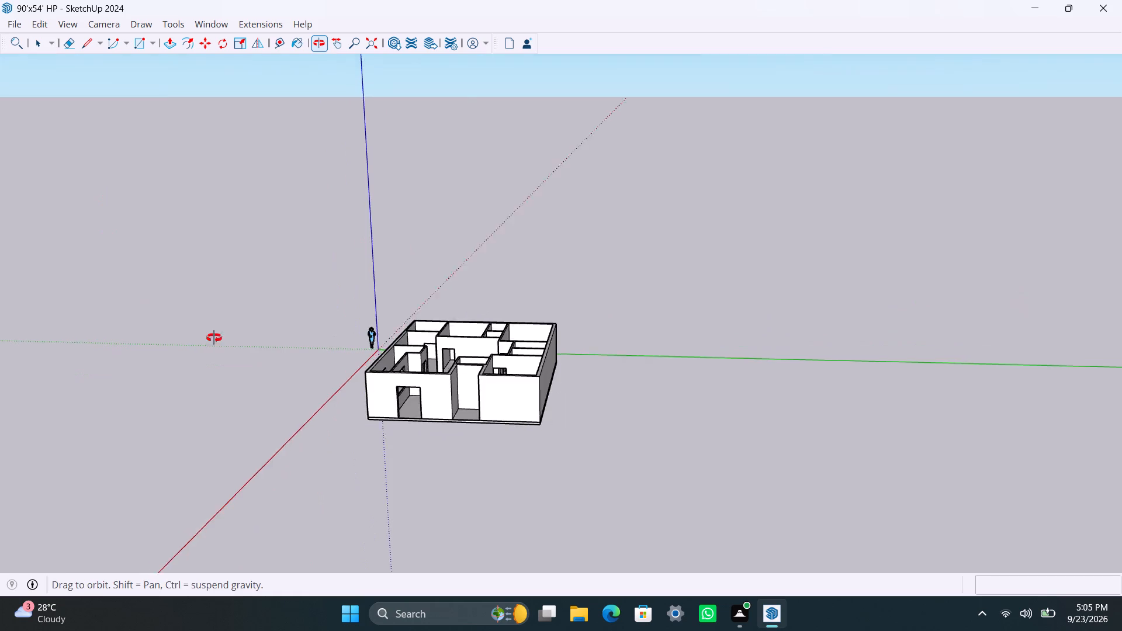
scroll(454, 412, "up", 8)
left_click(446, 412)
right_click(445, 412)
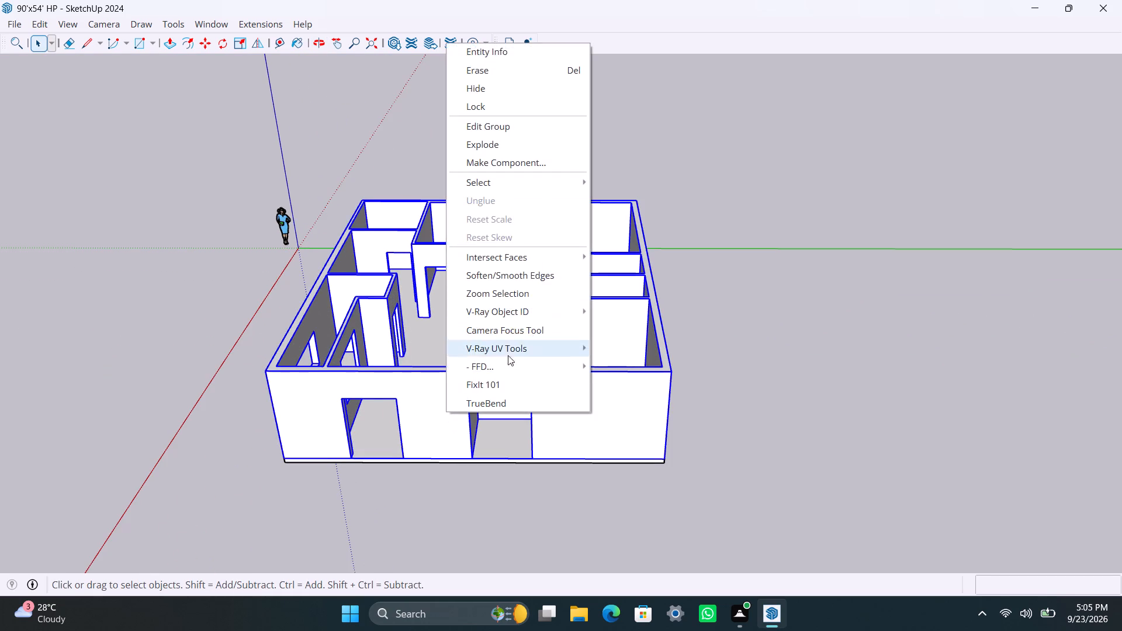
left_click(512, 385)
left_click(612, 370)
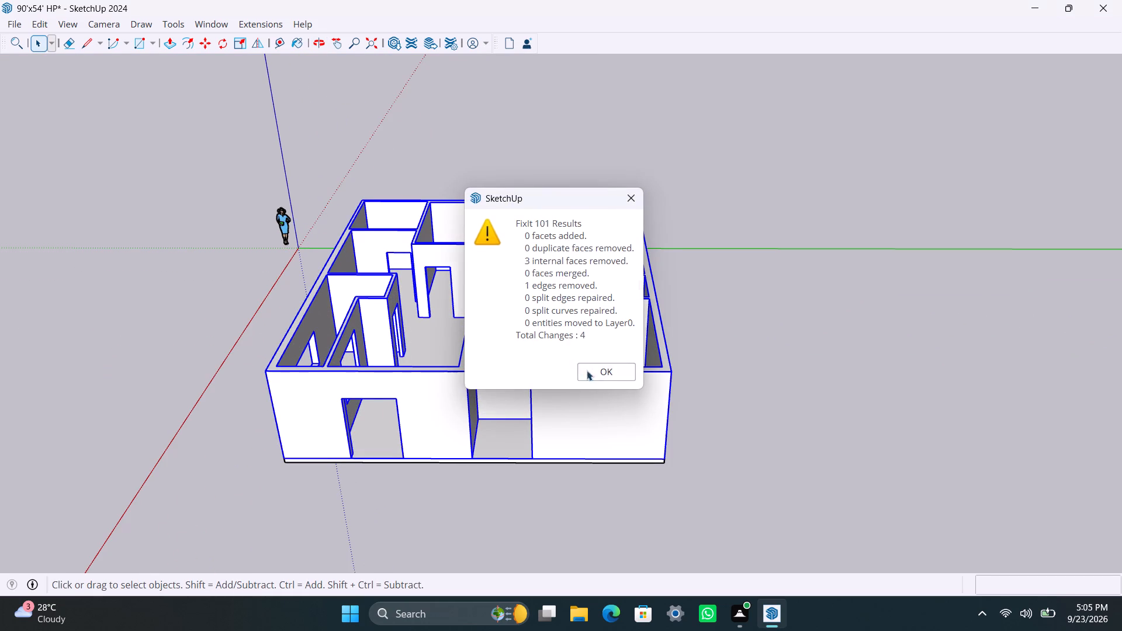
Run the FixIt 101 cleanup on the walls group once more and deselect the group.
right_click(444, 390)
left_click(501, 360)
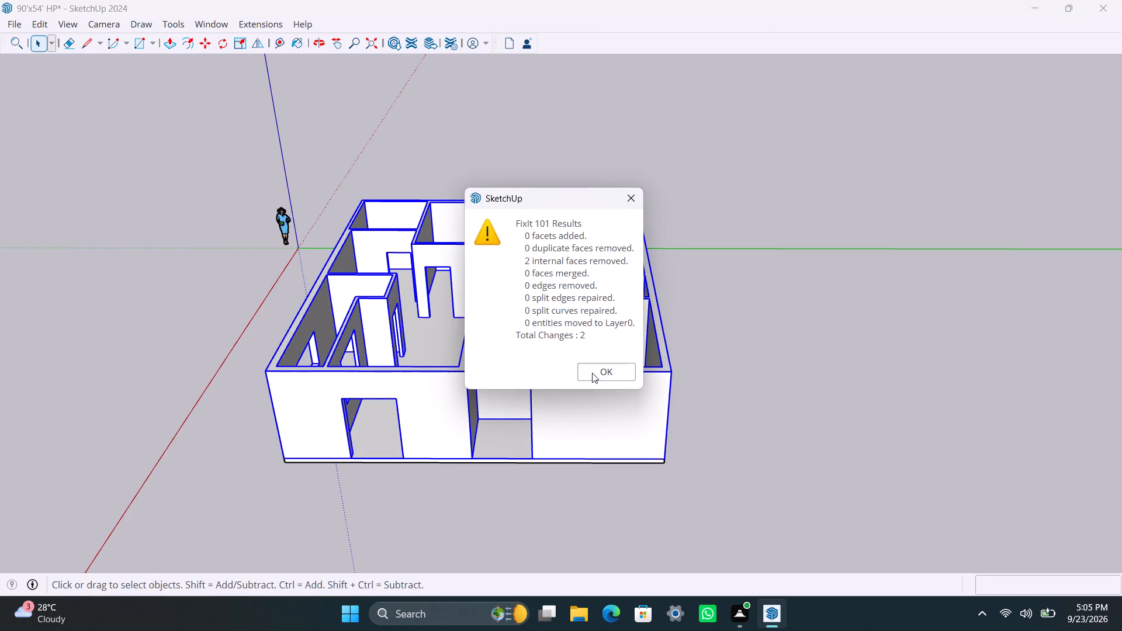
left_click(592, 373)
scroll(371, 419, "up", 3)
scroll(408, 360, "down", 5)
scroll(401, 379, "up", 2)
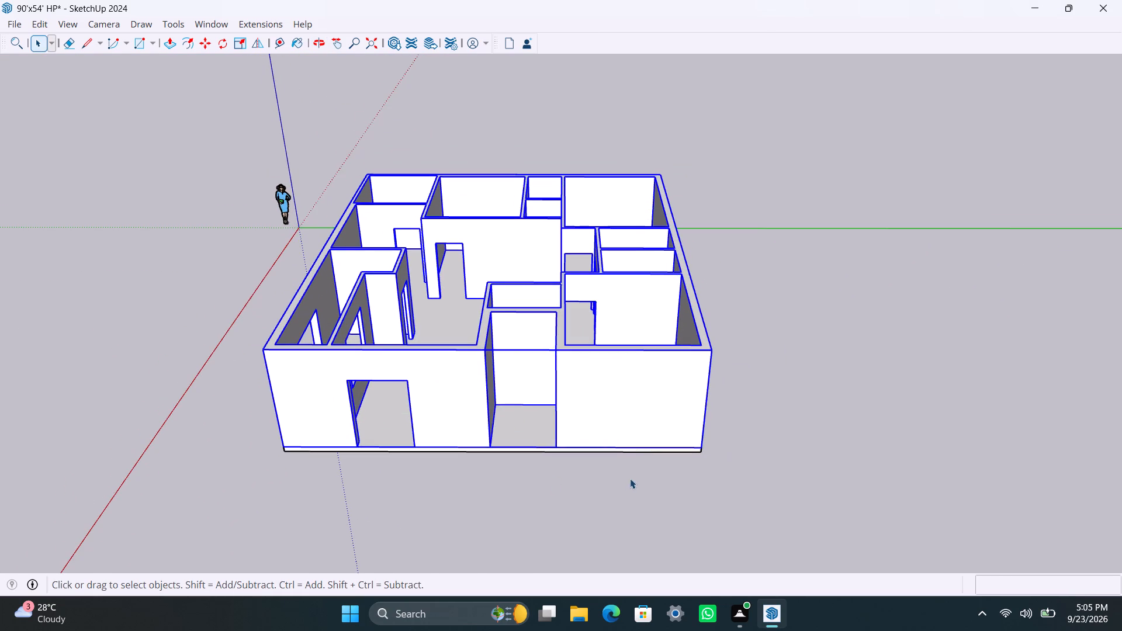
left_click(630, 479)
Inside the walls group, draw a 7' by 5' rectangle covering the front wall's large door opening.
scroll(425, 455, "up", 3)
scroll(421, 450, "down", 3)
middle_click_drag(464, 443, 514, 424, "shift")
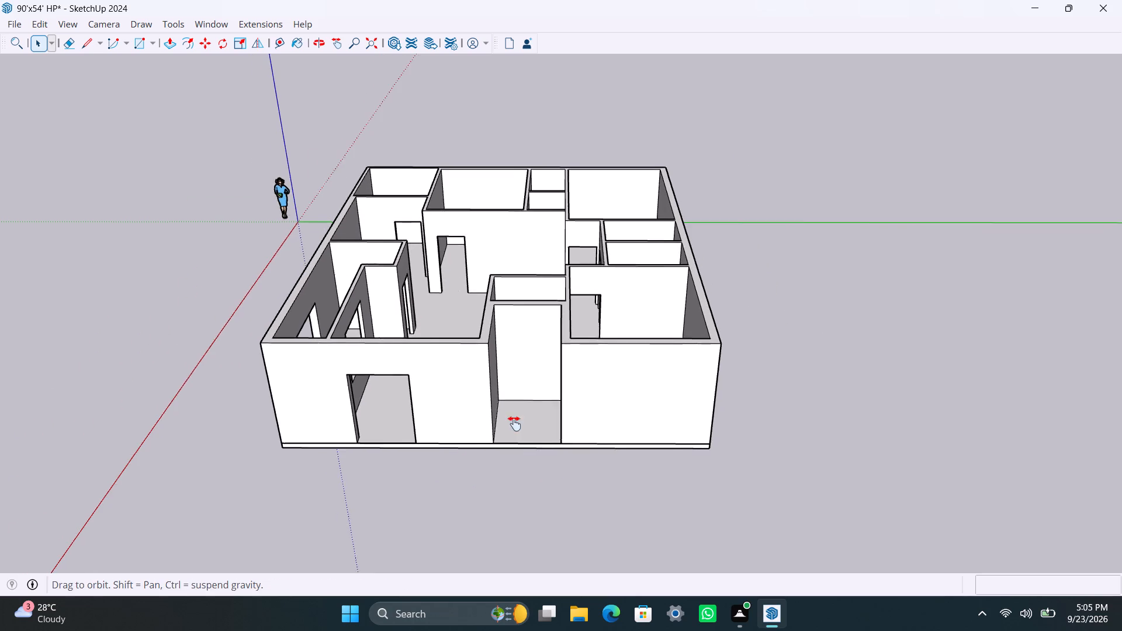
middle_click_drag(514, 424, 593, 404, "shift")
scroll(471, 366, "up", 4)
middle_click_drag(463, 309, 459, 215)
scroll(470, 216, "up", 4)
middle_click_drag(453, 226, 453, 276, "shift")
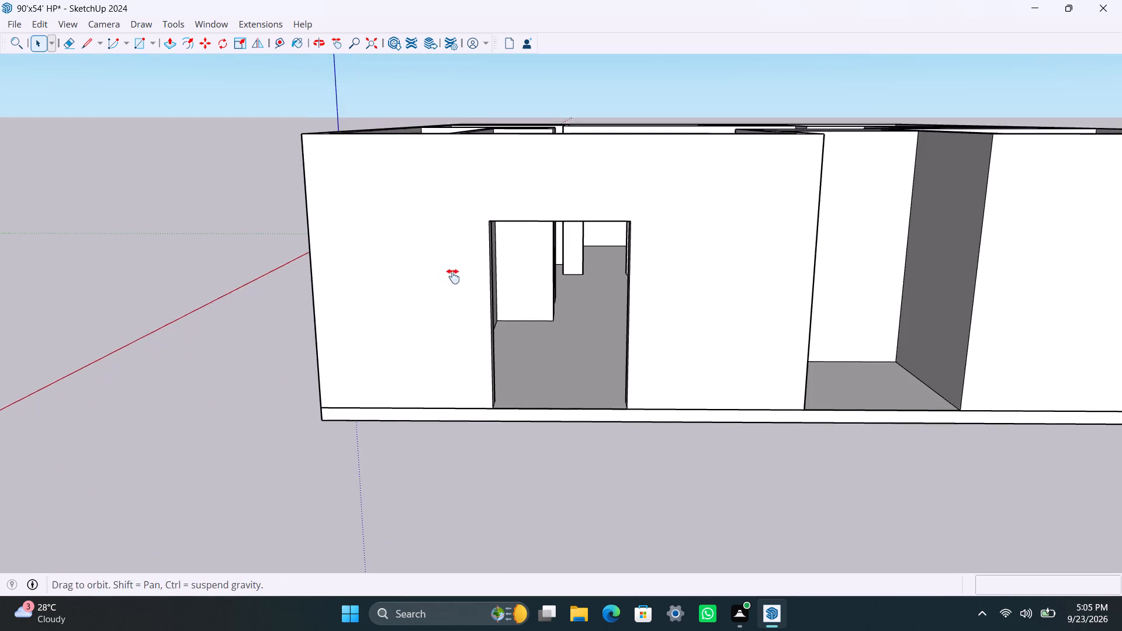
middle_click_drag(453, 276, 453, 288, "shift")
scroll(453, 290, "up", 3)
triple_click(451, 271)
left_click(457, 337)
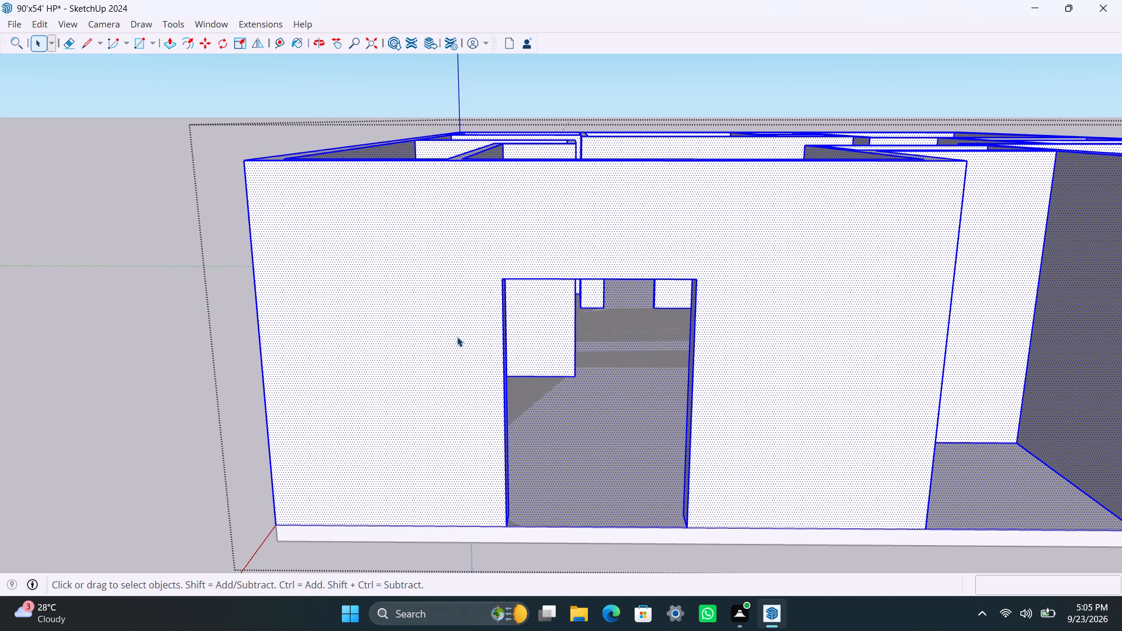
scroll(470, 387, "down", 2)
key("r")
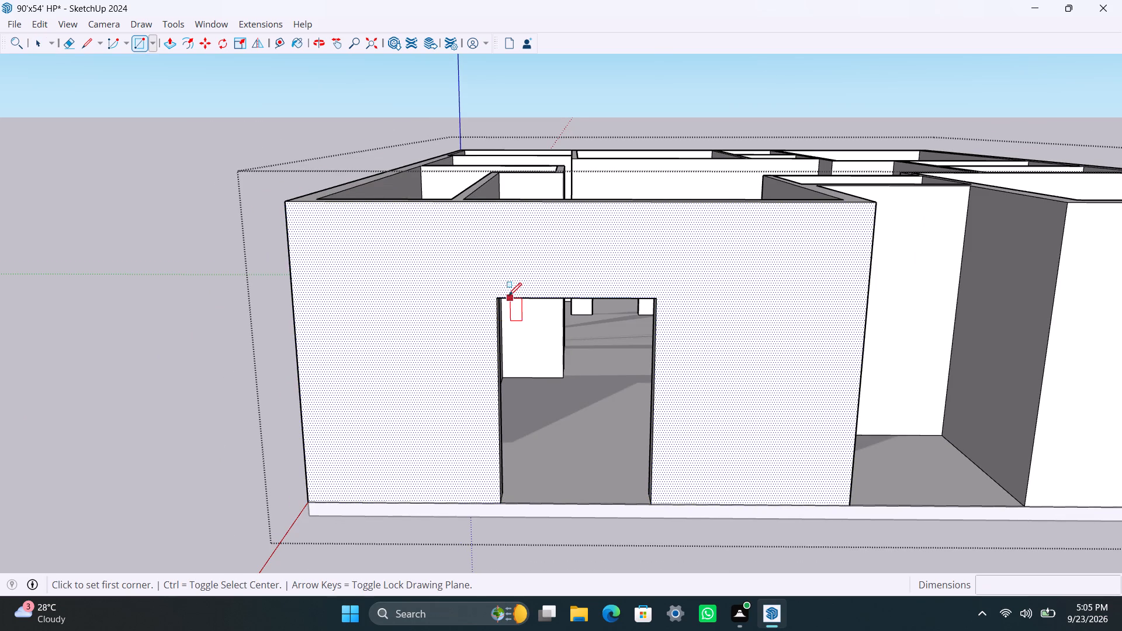
left_click_drag(498, 299, 498, 306)
left_click(656, 500)
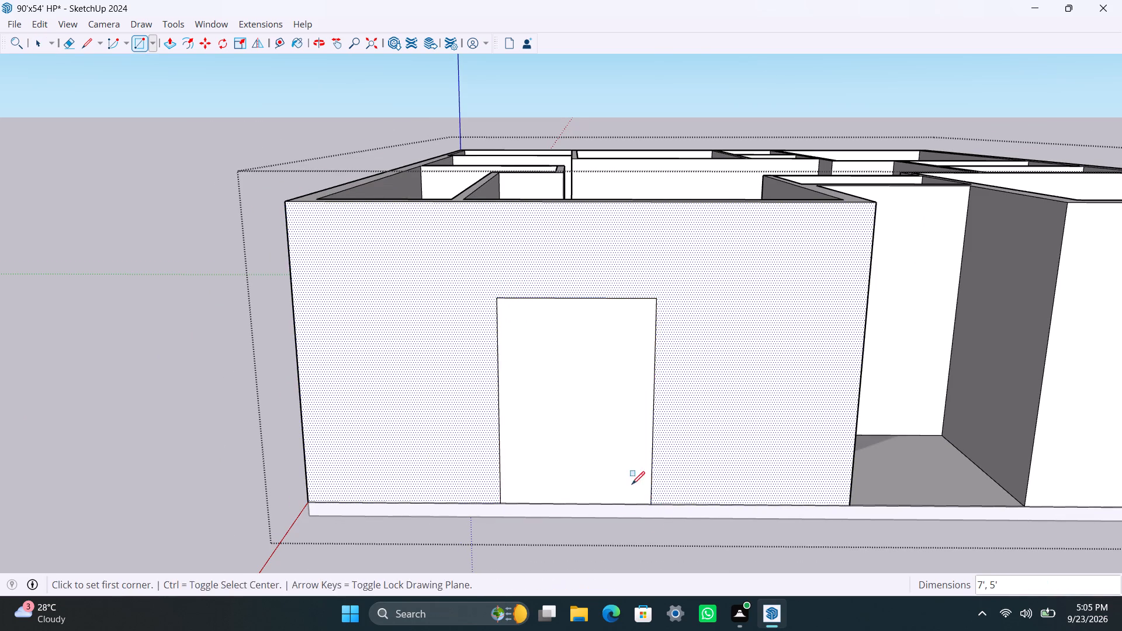
Group the rectangle's face and edges in the front door opening.
key("space")
double_click(615, 471)
right_click(614, 471)
left_click(684, 244)
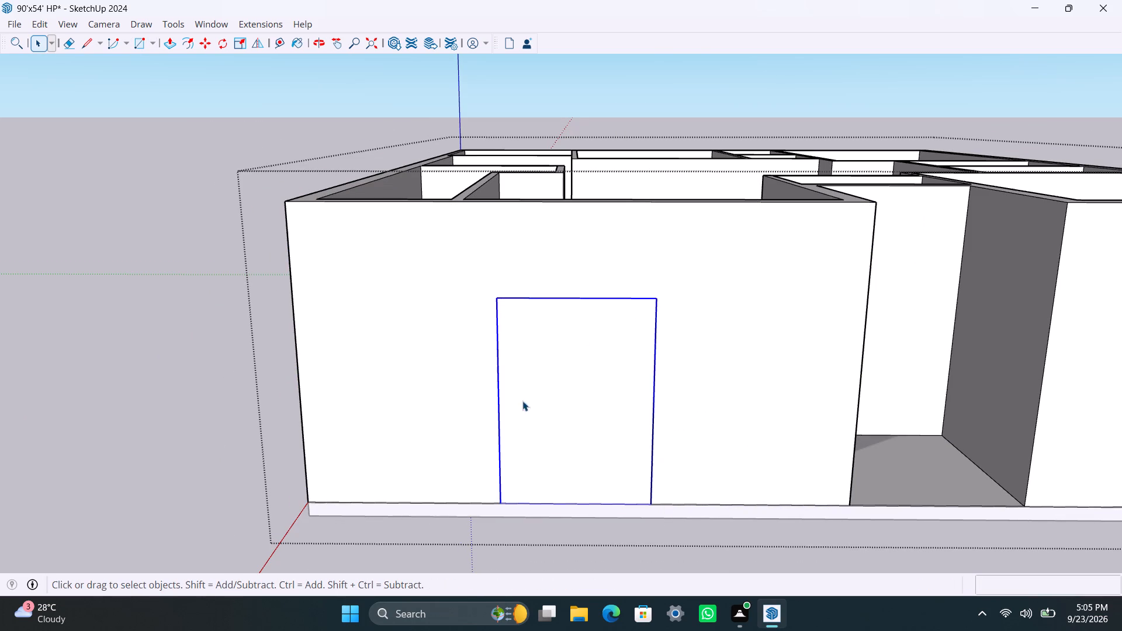
Inside the new group, offset the door outline 2" inward and delete the inner face, leaving a frame profile.
triple_click(511, 419)
key("f")
left_click(510, 398)
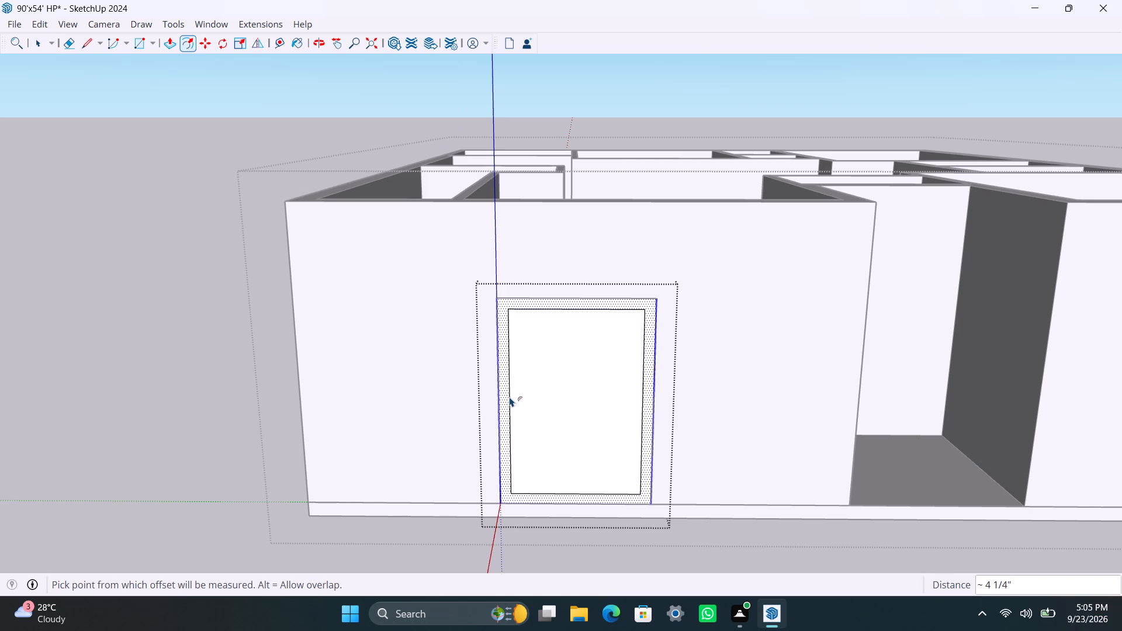
type("2\"")
key("Return")
key("space")
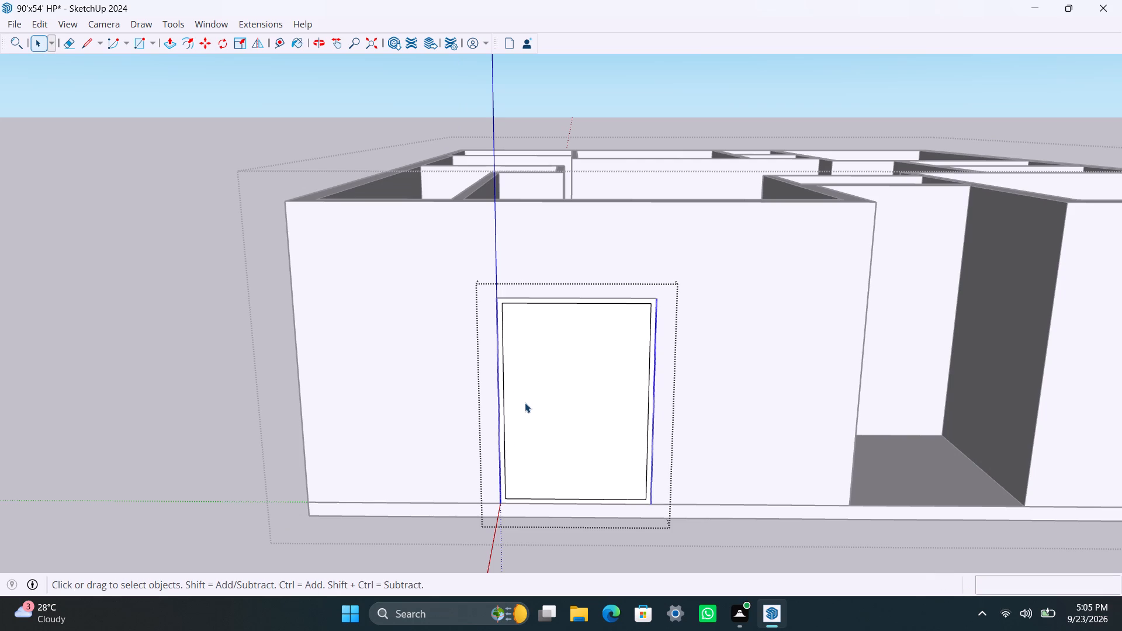
left_click(525, 403)
key("Delete")
Extrude the front door frame profile 2.5" with Push/Pull and exit the frame group.
scroll(511, 478, "up", 3)
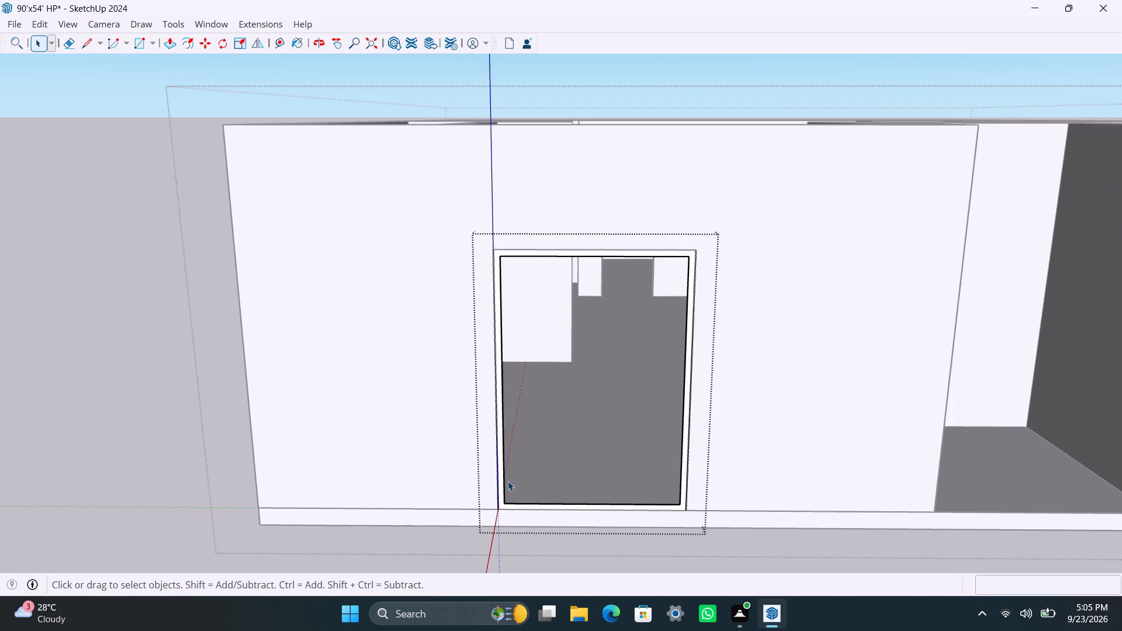
scroll(508, 481, "up", 4)
left_click(494, 462)
key("p")
left_click(494, 460)
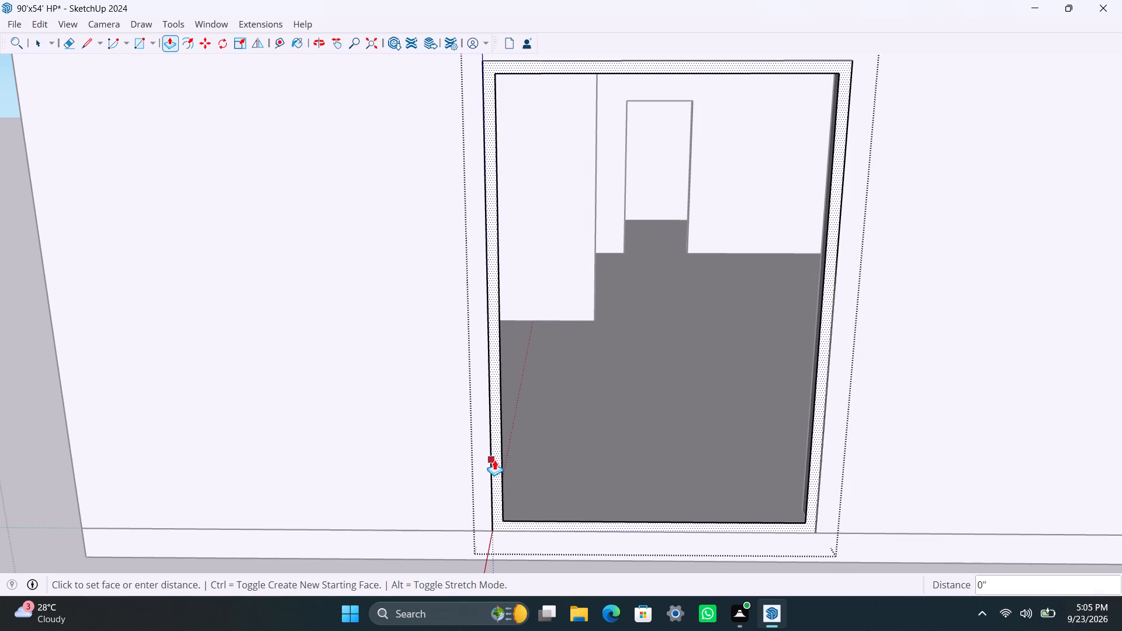
type("2.5\"")
key("Return")
key("space")
scroll(516, 337, "down", 5)
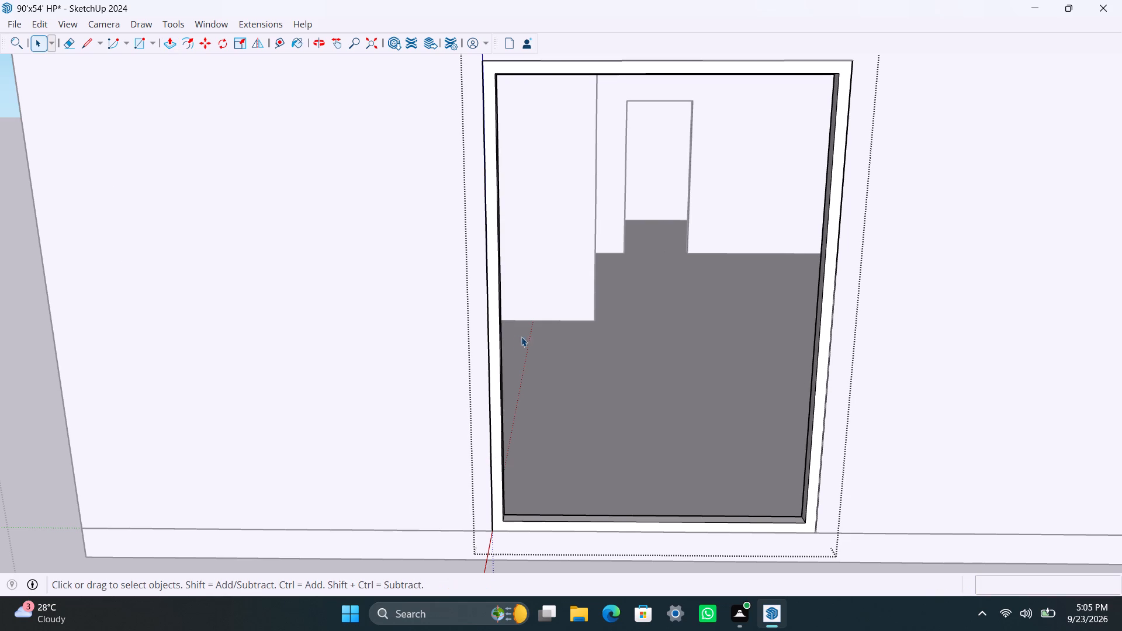
scroll(527, 339, "down", 5)
scroll(509, 363, "up", 3)
middle_click_drag(513, 366, 442, 366)
left_click(550, 448)
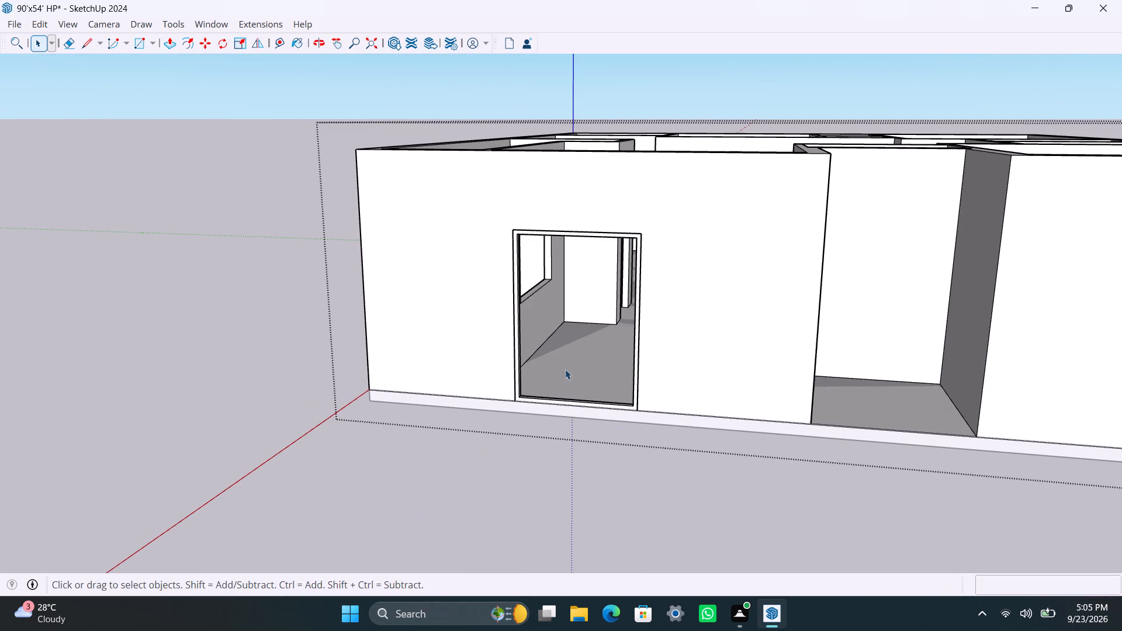
Draw a 2' 4" by 6' 8" rectangle from the frame's inner top corner to the midpoint of its bottom inner edge.
scroll(502, 308, "down", 2)
middle_click_drag(449, 394, 528, 413)
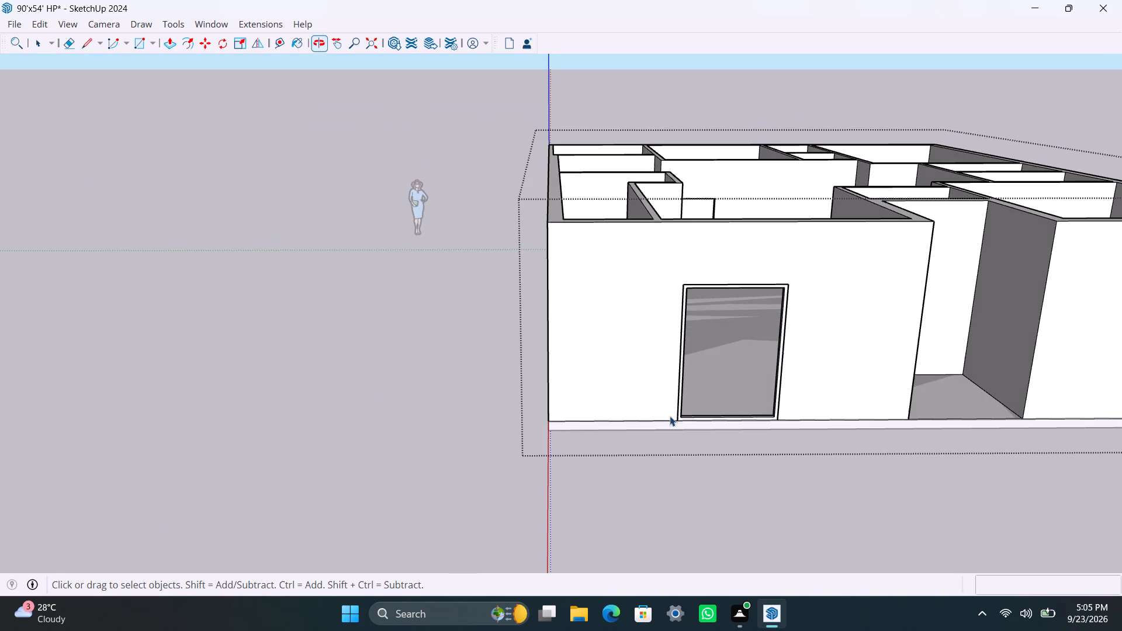
scroll(781, 388, "up", 2)
middle_click_drag(676, 369, 517, 358)
scroll(593, 357, "up", 3)
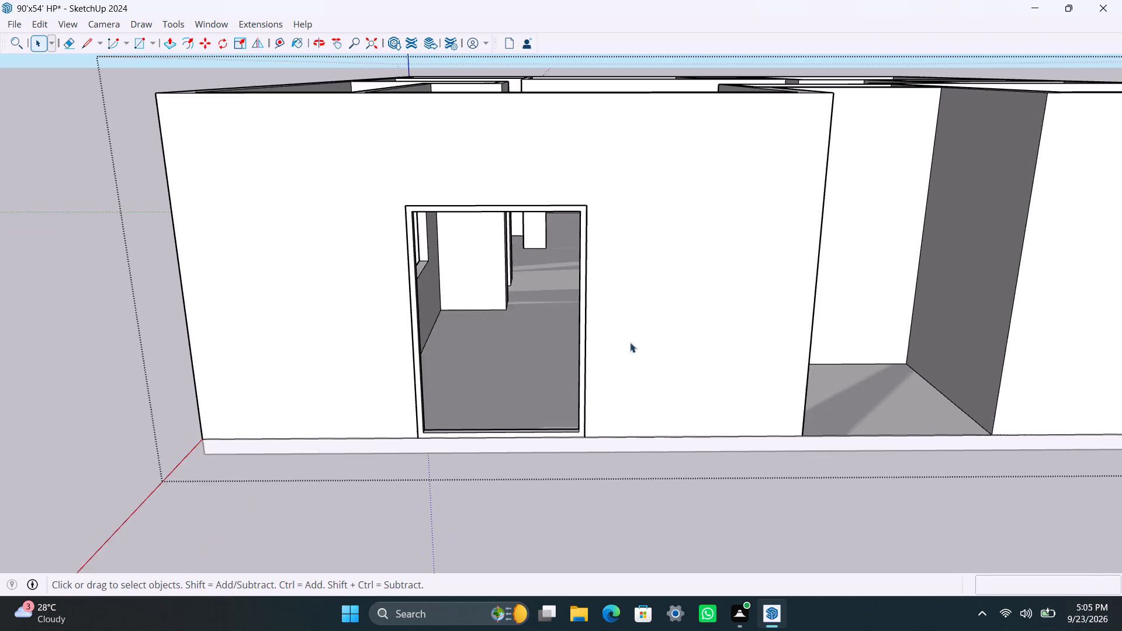
scroll(616, 317, "up", 3)
scroll(567, 313, "down", 2)
scroll(459, 314, "up", 2)
middle_click_drag(445, 290, 433, 282)
key("r")
left_click(337, 130)
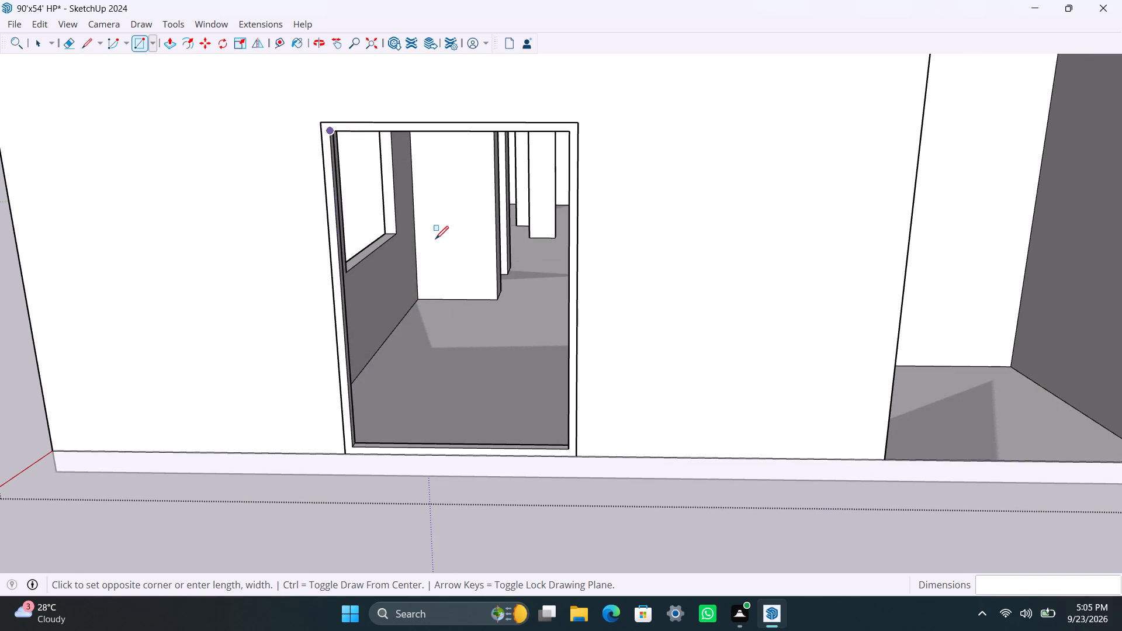
left_click(460, 448)
Group the door leaf rectangle's face and edges.
key("space")
double_click(445, 419)
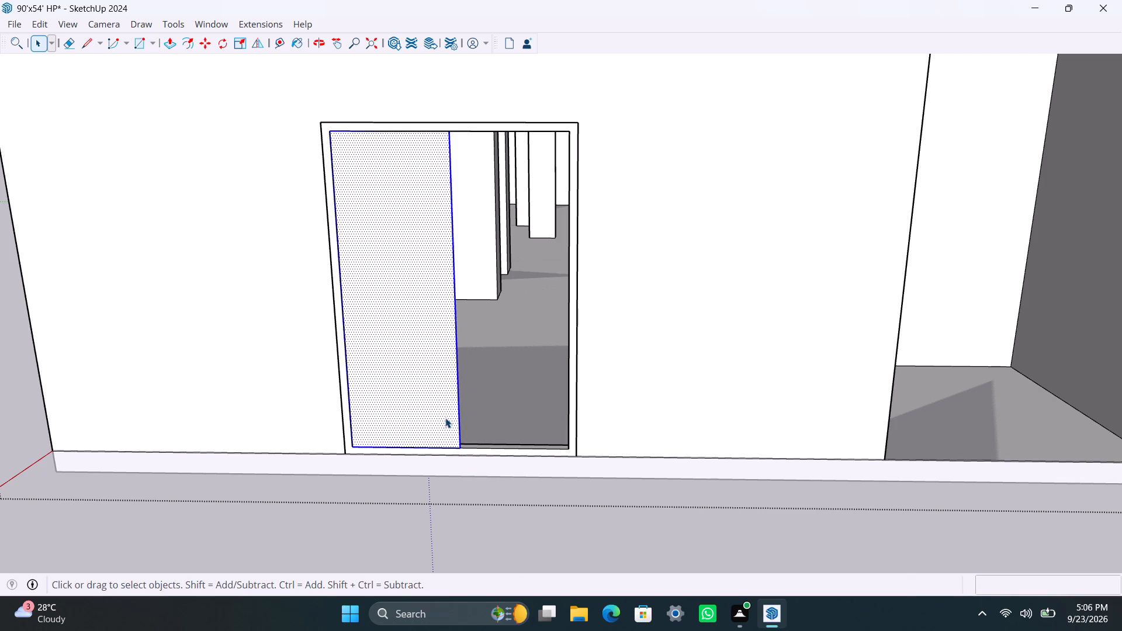
right_click(445, 417)
left_click(527, 207)
Inside its group, extrude the door leaf face 18mm with Push/Pull and exit the leaf group.
triple_click(421, 320)
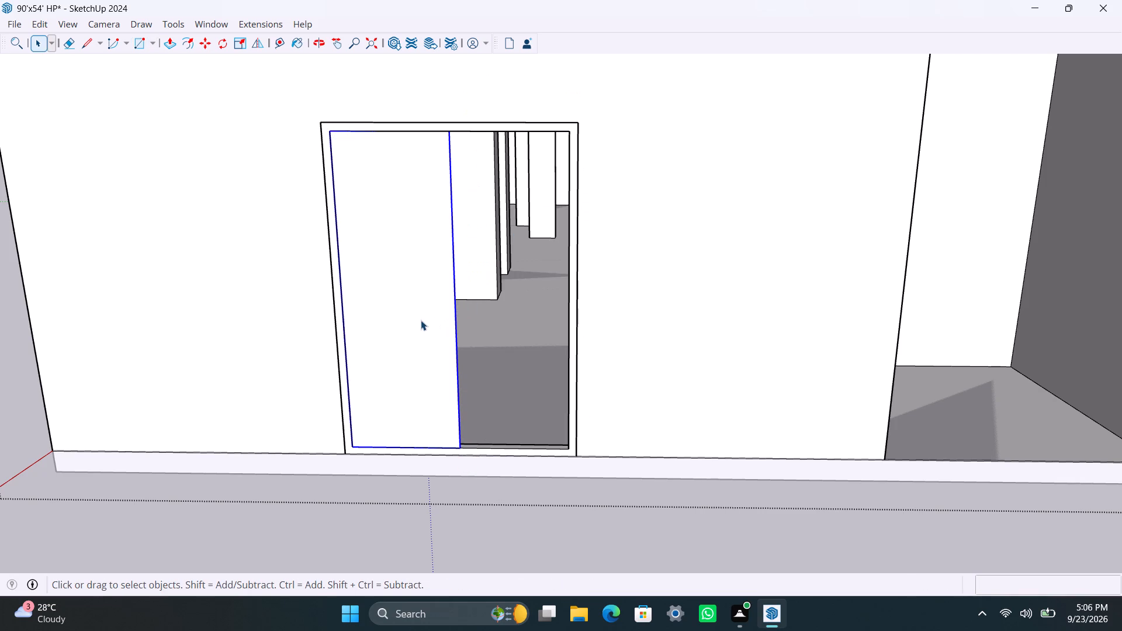
key("p")
left_click(421, 321)
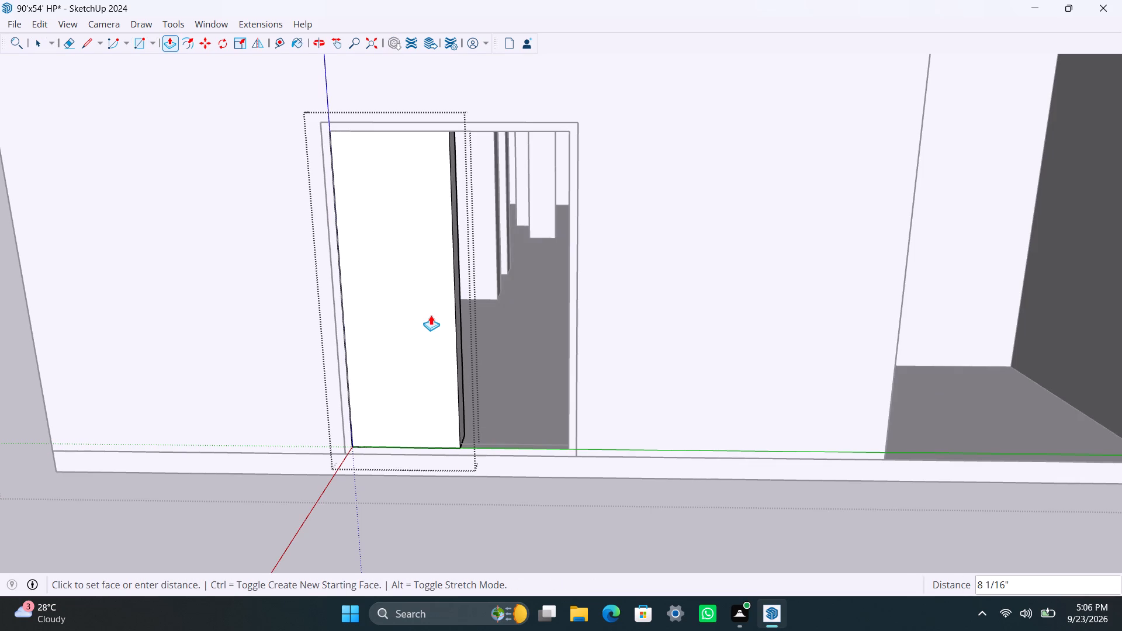
type("8mm")
key("BackSpace")
key("BackSpace")
key("BackSpace")
type("18mm")
key("Return")
key("space")
left_click(591, 566)
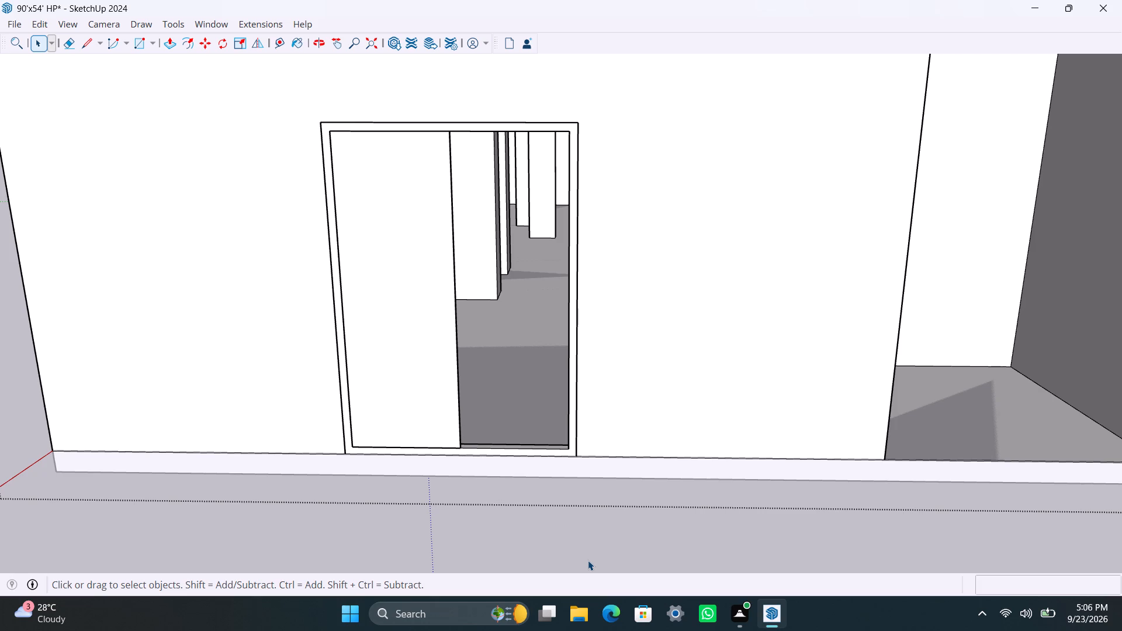
Move the door leaf back from the frame's front face by about 11/16", roughly its own thickness.
scroll(556, 556, "up", 7)
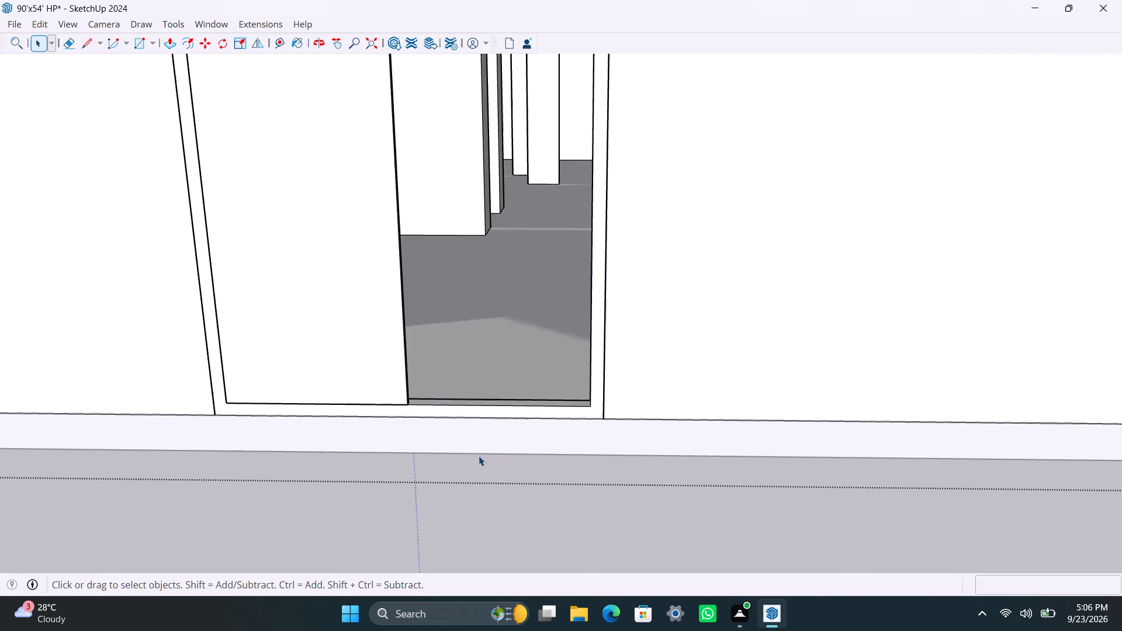
middle_click_drag(470, 477, 364, 507)
scroll(310, 414, "up", 6)
left_click(300, 383)
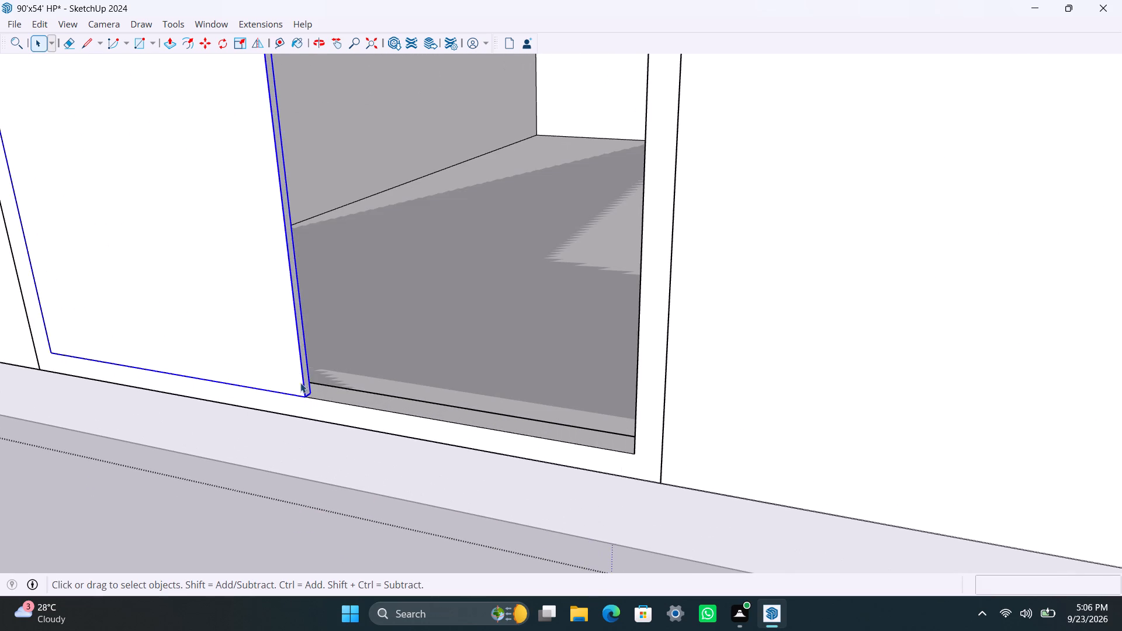
scroll(300, 397, "up", 3)
key("m")
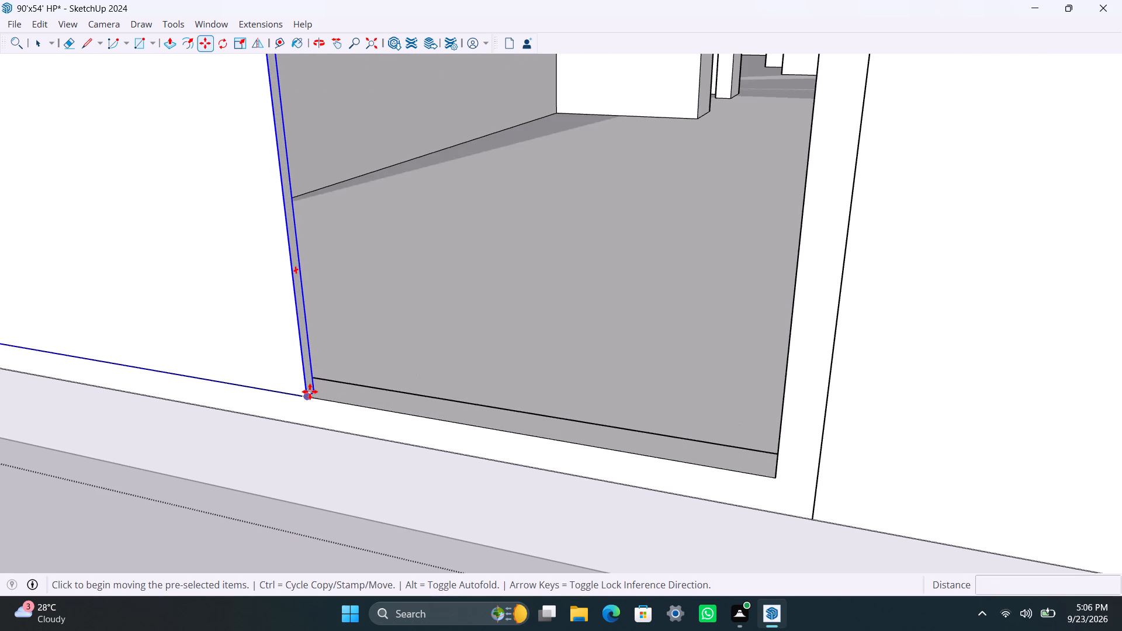
left_click(310, 390)
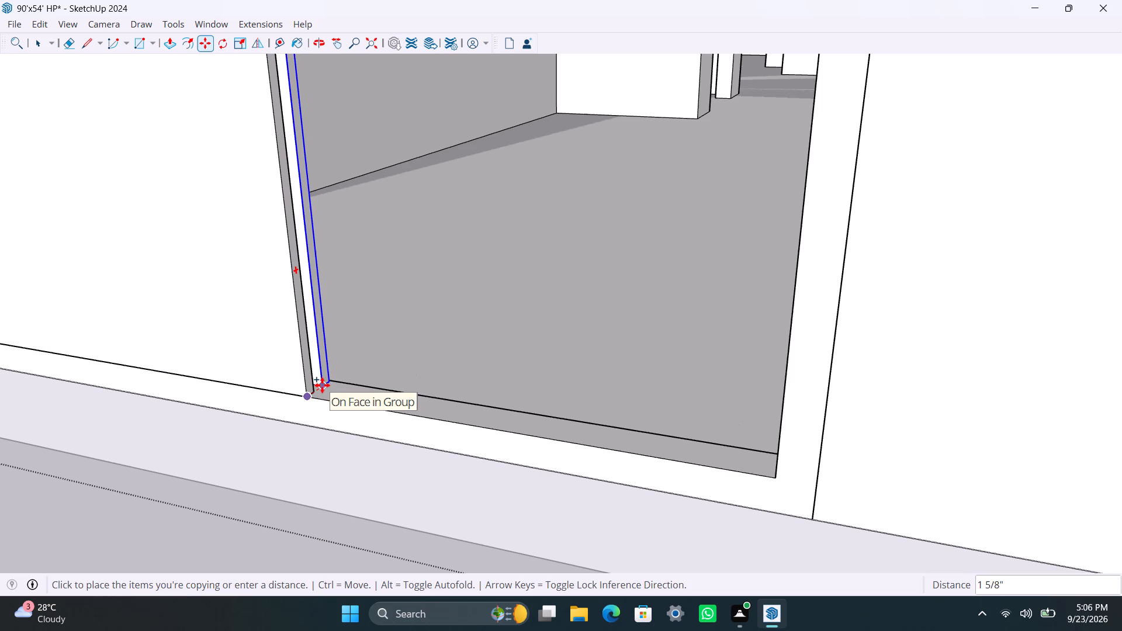
key("space")
scroll(245, 419, "up", 2)
scroll(293, 419, "up", 2)
key("m")
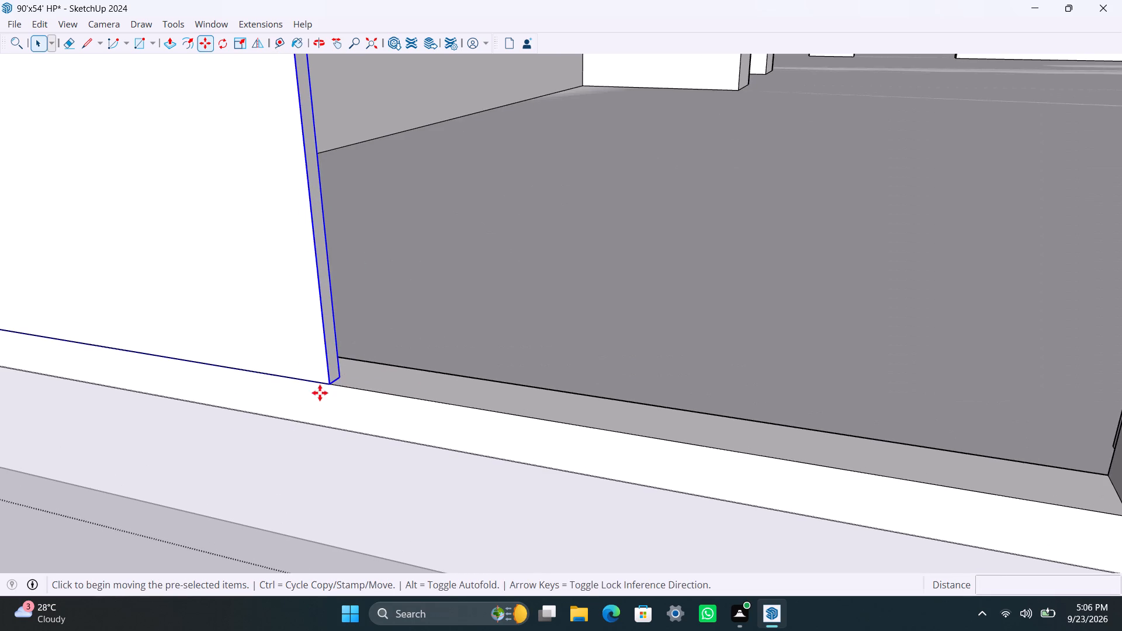
left_click(327, 377)
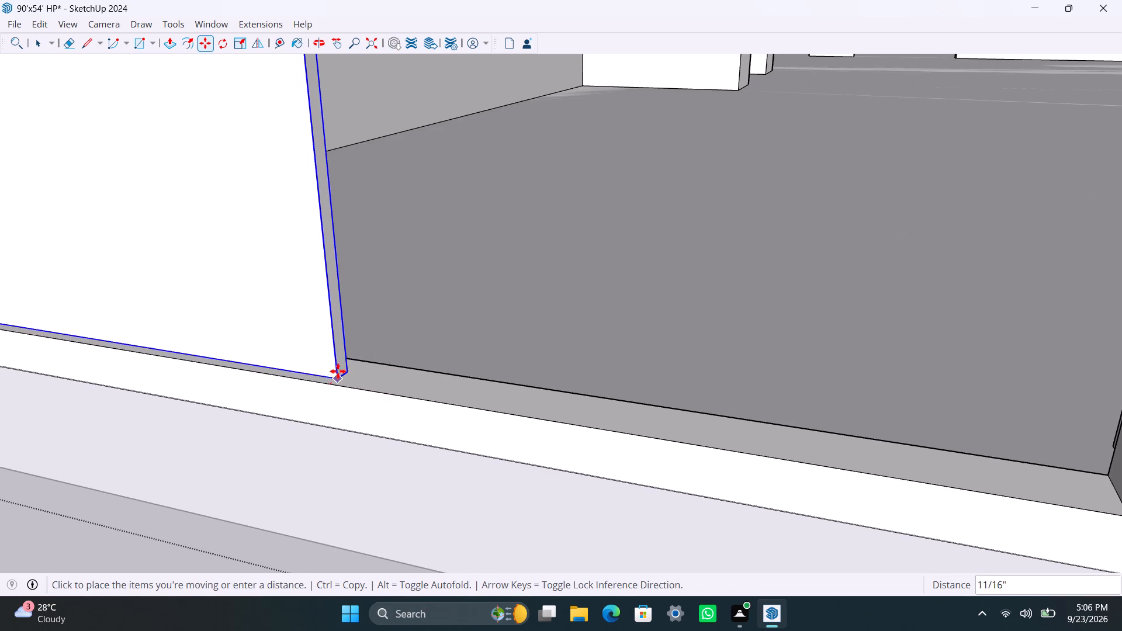
left_click(347, 369)
Copy the door leaf about 2' 4" across to the open half of the frame, snapped to the front inner bottom corner.
scroll(348, 379, "down", 11)
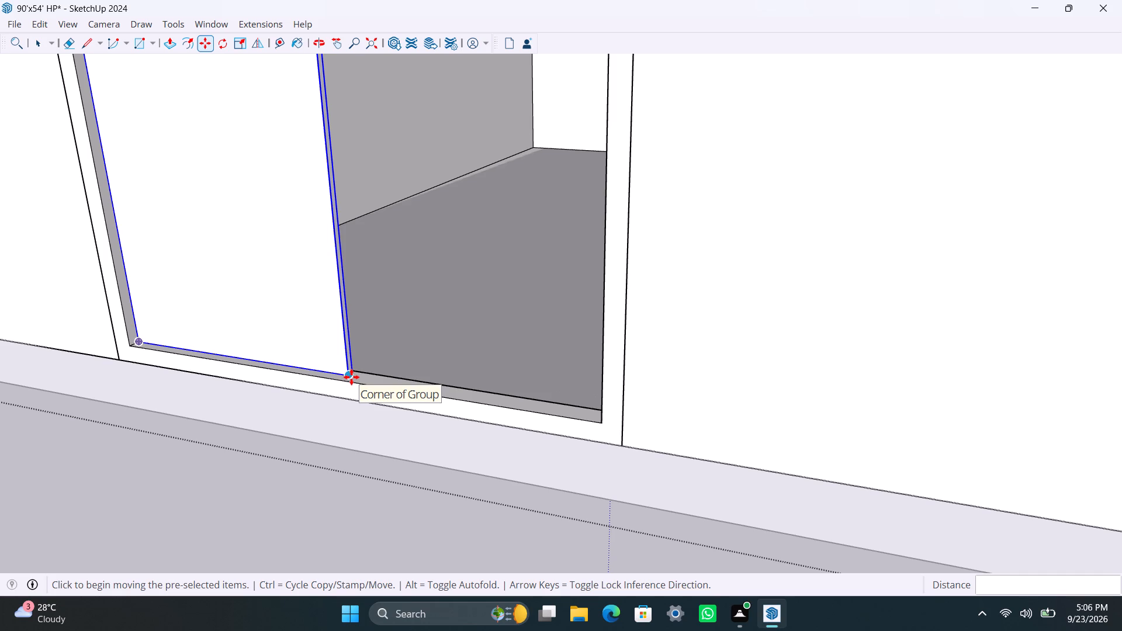
left_click(349, 375)
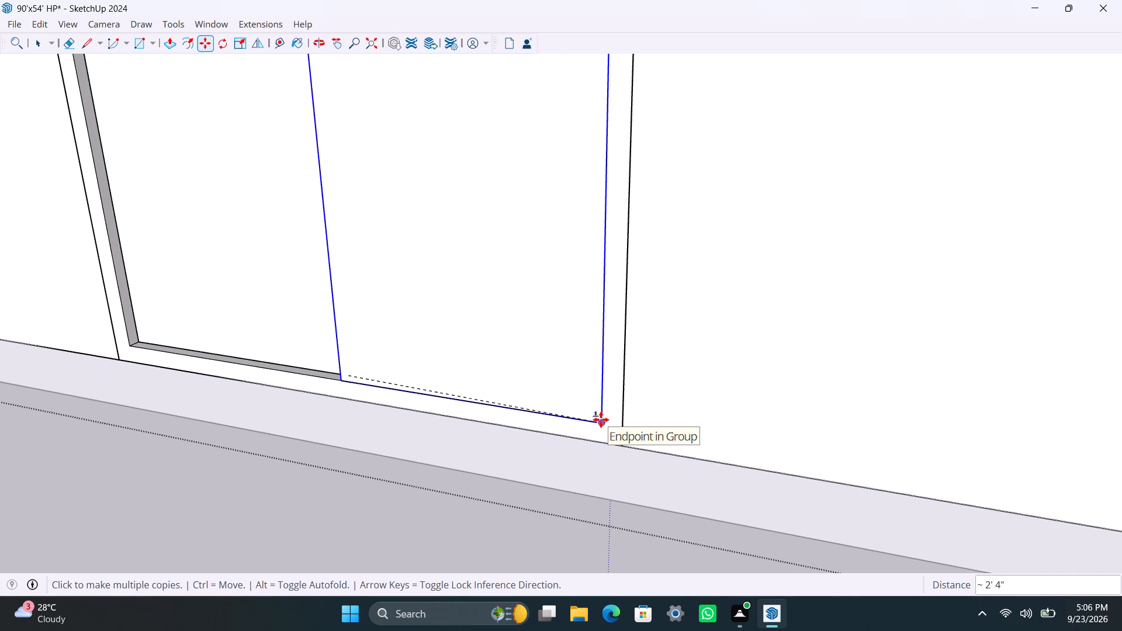
left_click(601, 419)
scroll(341, 419, "up", 3)
key("space")
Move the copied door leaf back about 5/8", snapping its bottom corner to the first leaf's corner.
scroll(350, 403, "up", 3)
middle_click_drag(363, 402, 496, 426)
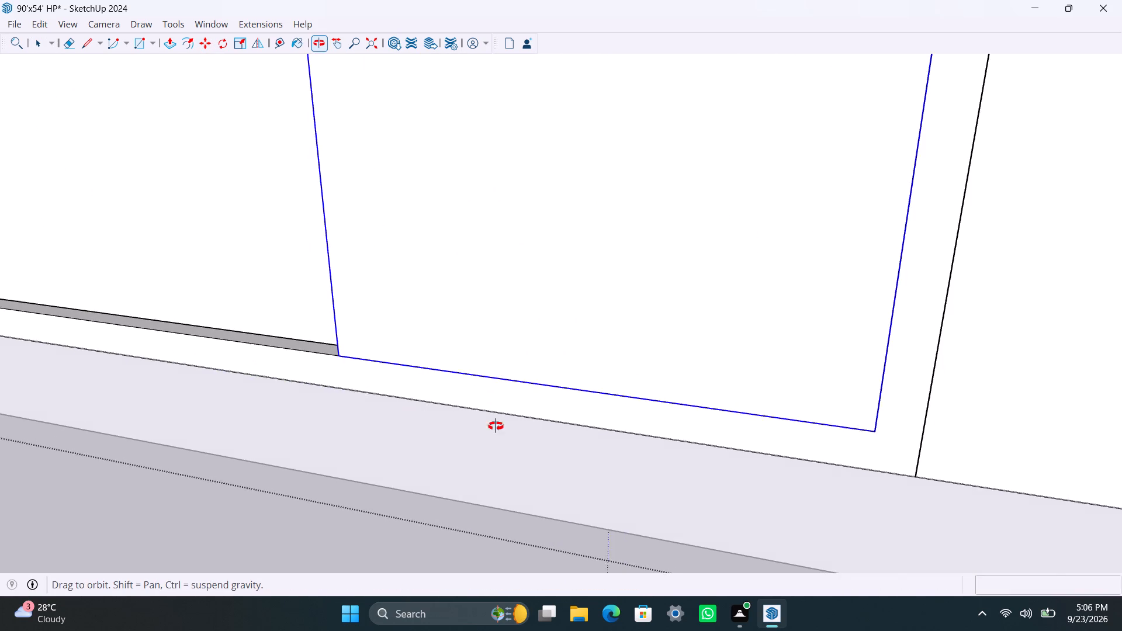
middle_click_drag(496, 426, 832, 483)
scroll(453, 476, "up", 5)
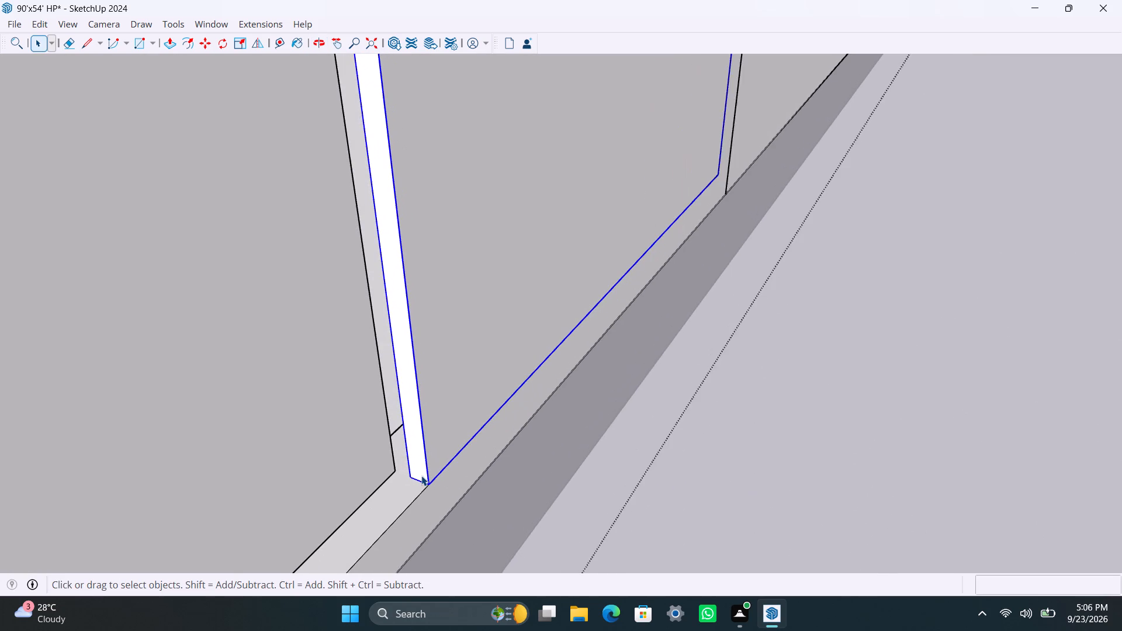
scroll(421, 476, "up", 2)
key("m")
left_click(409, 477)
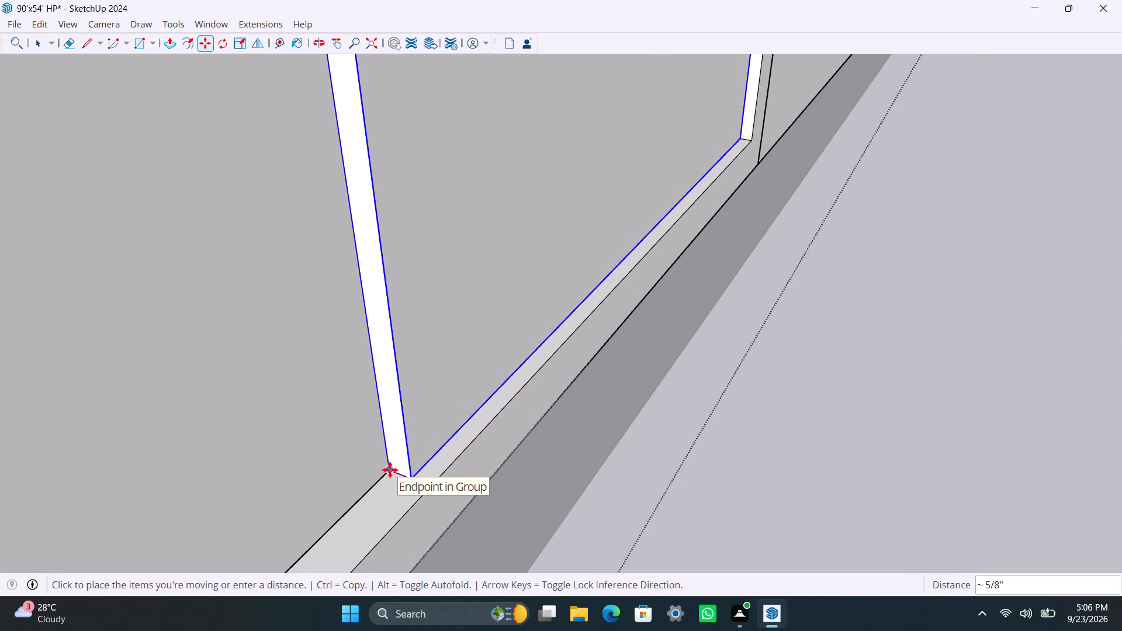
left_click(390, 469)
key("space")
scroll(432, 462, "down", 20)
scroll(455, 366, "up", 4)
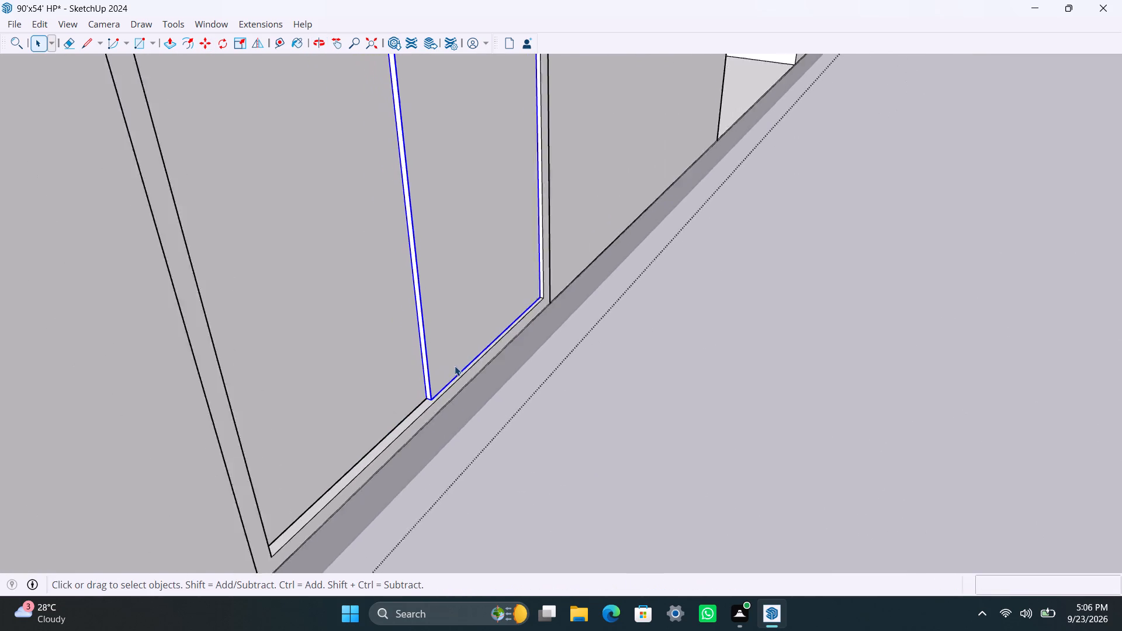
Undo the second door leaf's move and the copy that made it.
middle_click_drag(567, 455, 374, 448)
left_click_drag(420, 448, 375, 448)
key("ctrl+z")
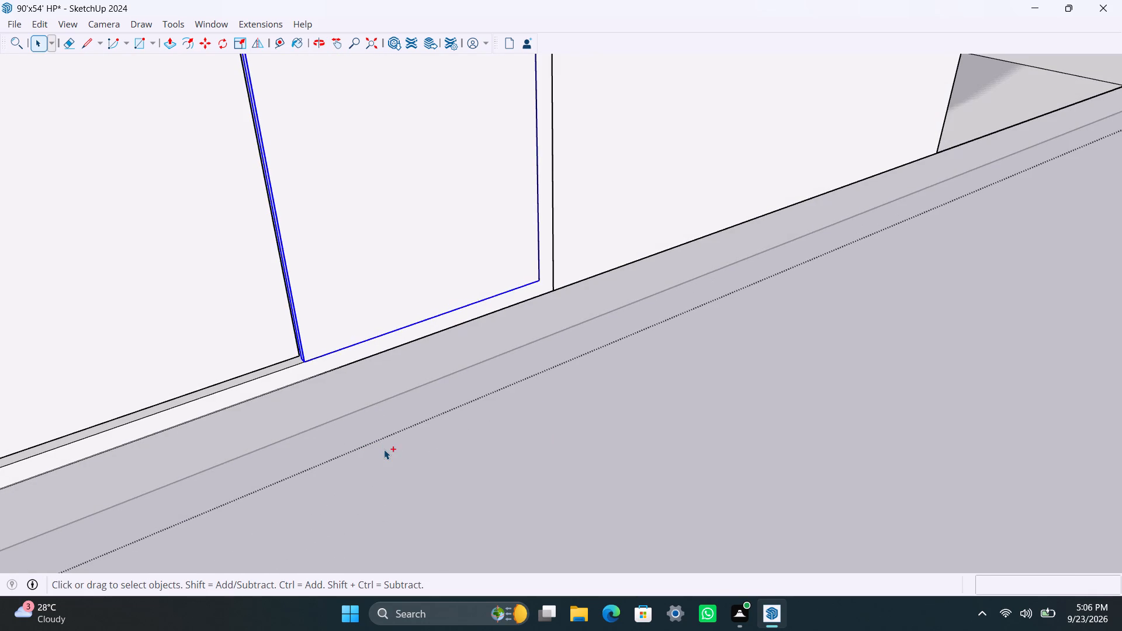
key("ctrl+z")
Copy the existing door leaf from its front bottom corner about 2' 4 1/4" across to the open half of the frame.
scroll(497, 435, "down", 4)
middle_click_drag(577, 424, 219, 411)
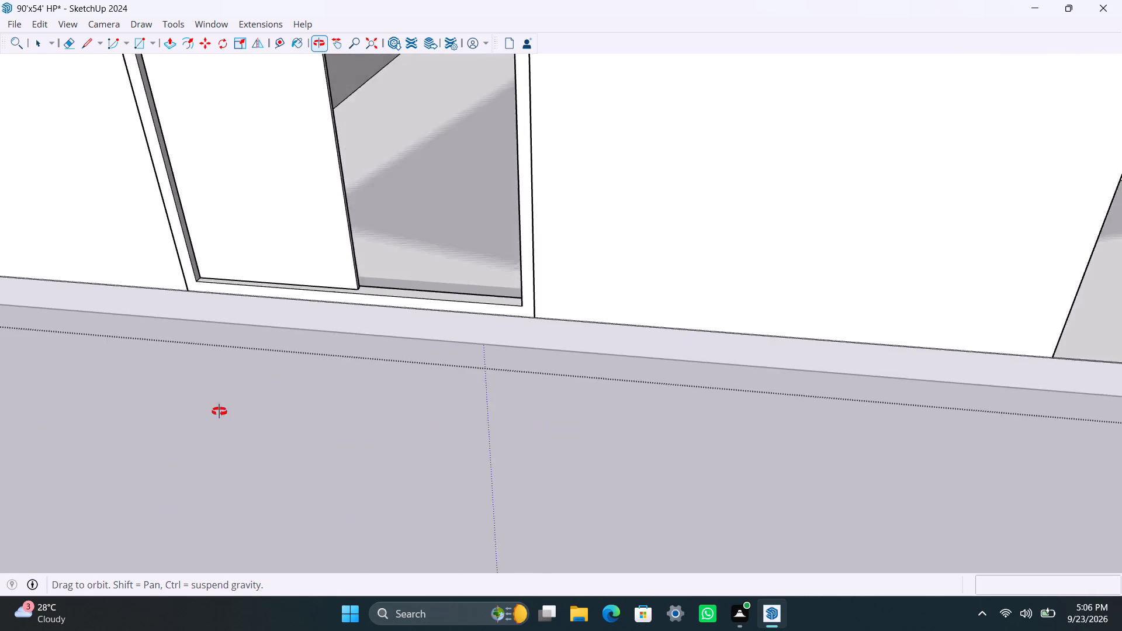
middle_click_drag(219, 411, 191, 405)
scroll(375, 251, "up", 2)
left_click(400, 255)
scroll(408, 260, "up", 2)
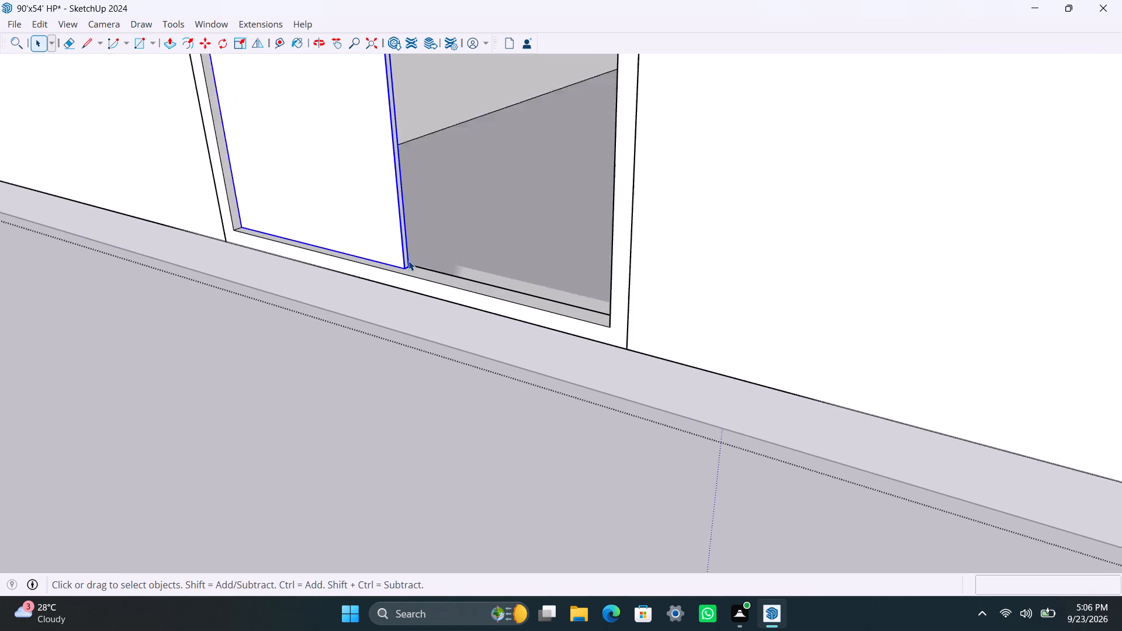
scroll(408, 261, "up", 1)
key("m")
scroll(413, 268, "up", 6)
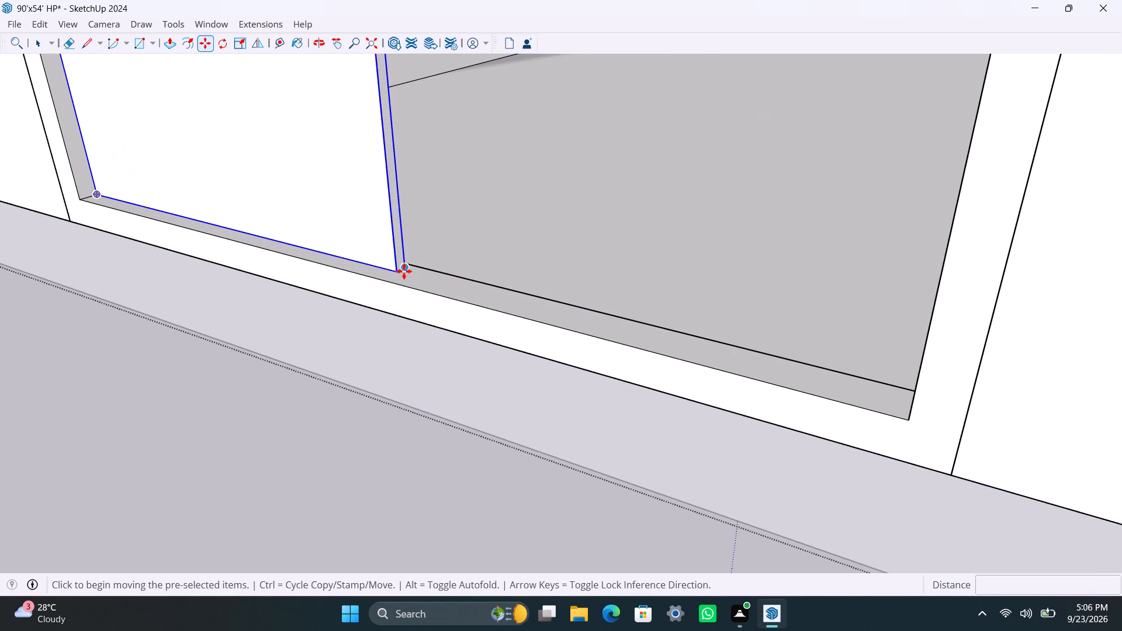
left_click(397, 272)
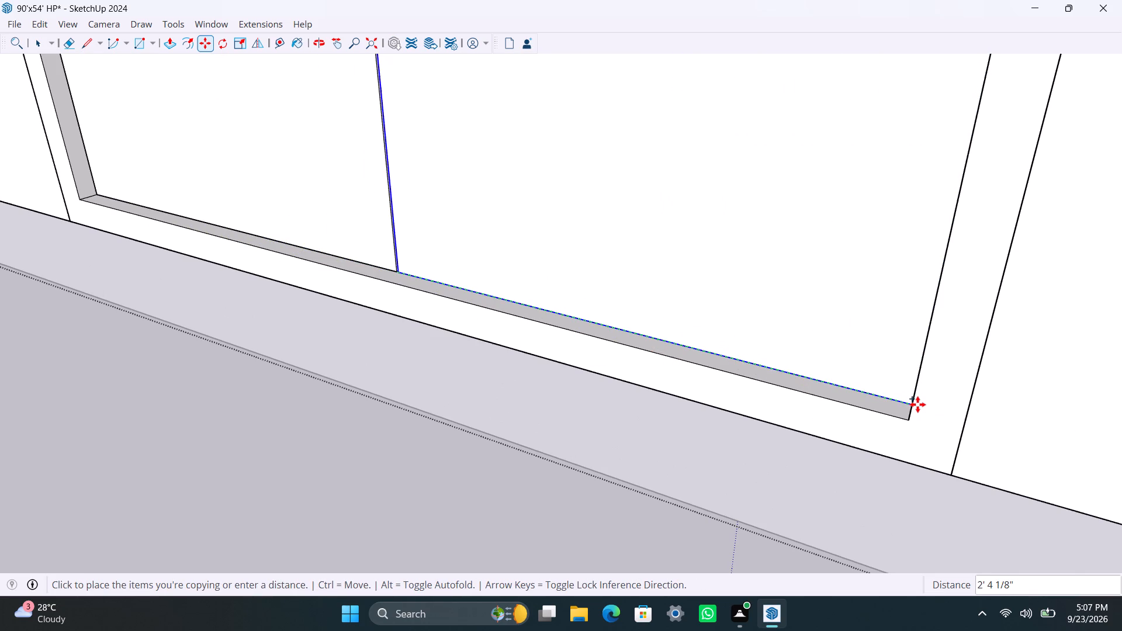
left_click(920, 406)
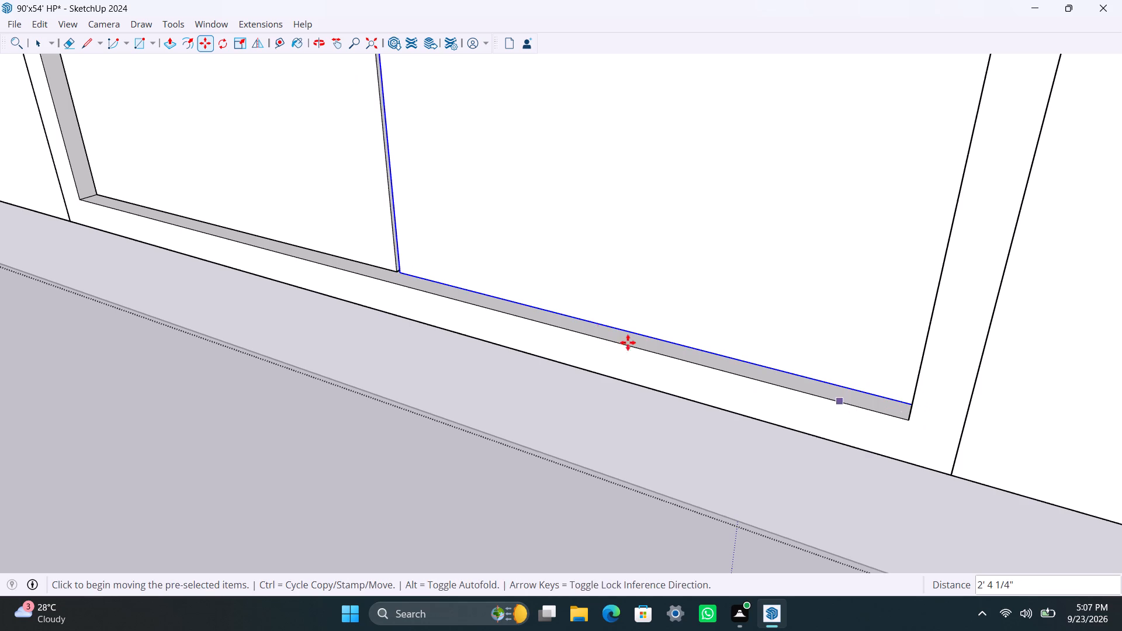
Move the copied door leaf about 1/4" so its front bottom corner meets the first leaf's corner.
scroll(596, 327, "up", 3)
middle_click_drag(394, 265, 582, 311)
scroll(346, 320, "up", 3)
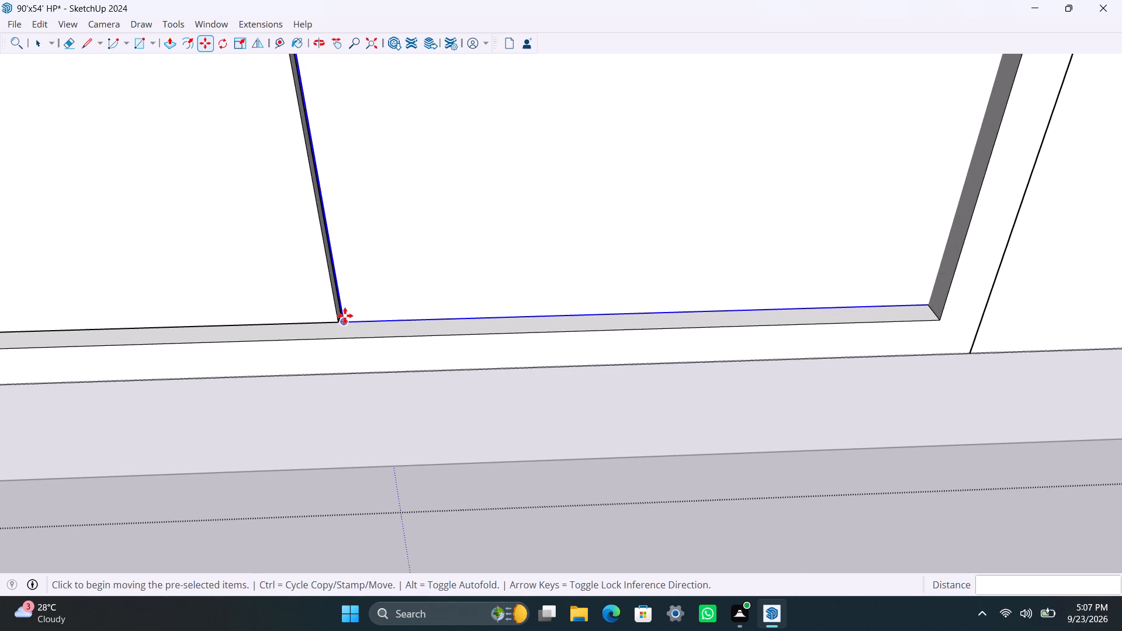
scroll(345, 315, "up", 7)
left_click(344, 328)
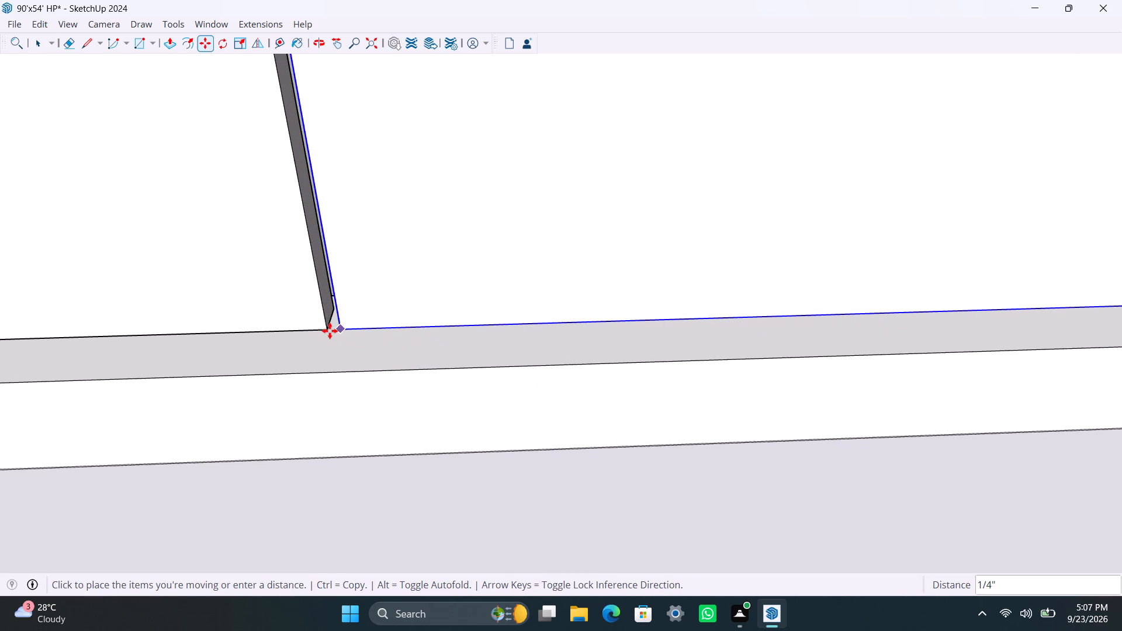
left_click(328, 330)
scroll(320, 282, "down", 16)
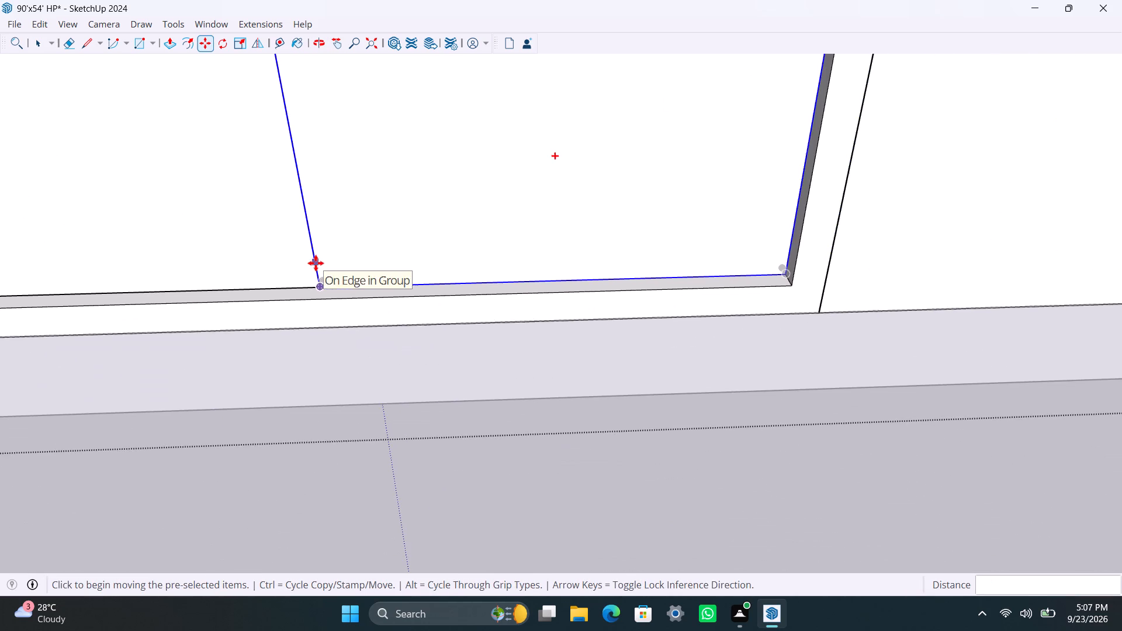
scroll(327, 261, "down", 20)
scroll(327, 261, "down", 14)
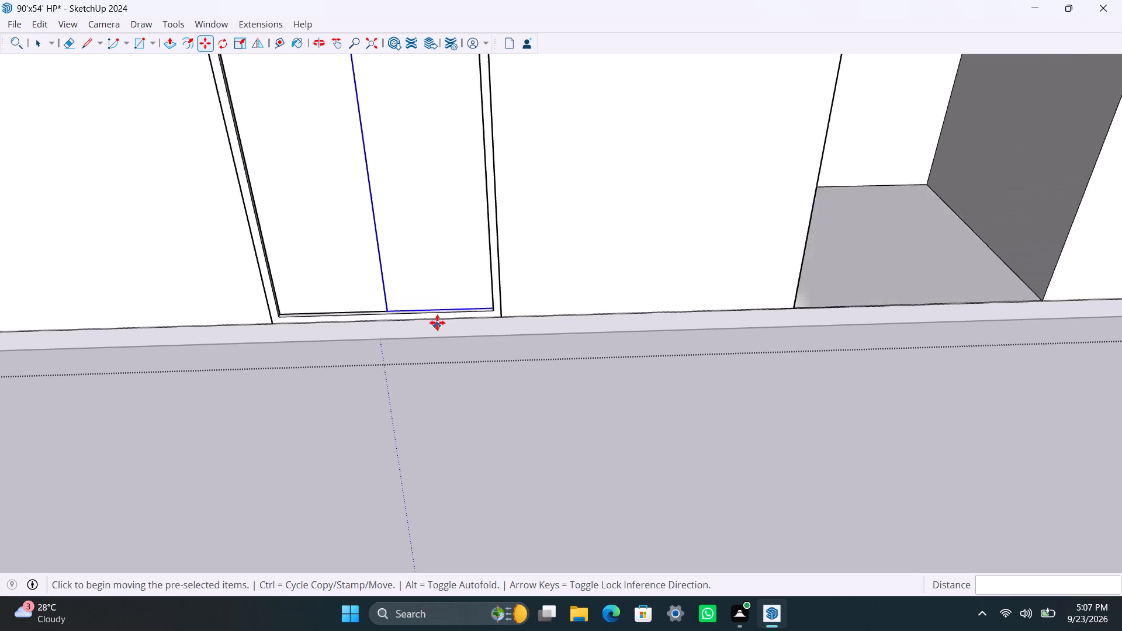
scroll(437, 323, "down", 6)
key("space")
scroll(560, 344, "down", 12)
Draw a 10' 2 5/16" by 4' rectangle over the window opening in the exterior wall along the red axis.
middle_click_drag(577, 351, 411, 330)
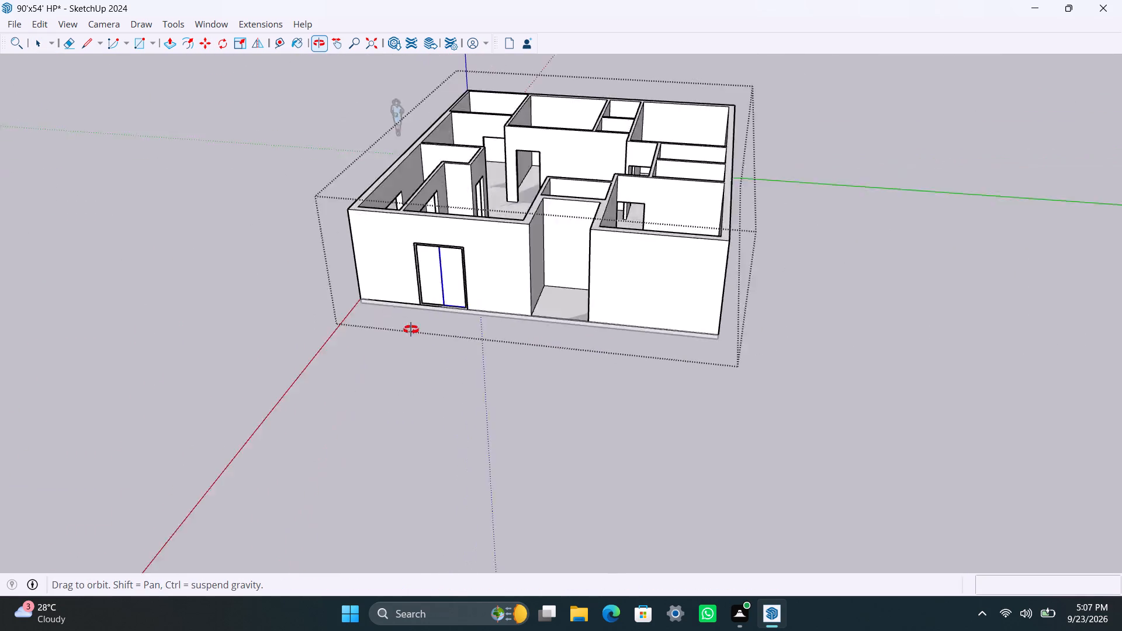
middle_click_drag(411, 330, 1082, 379)
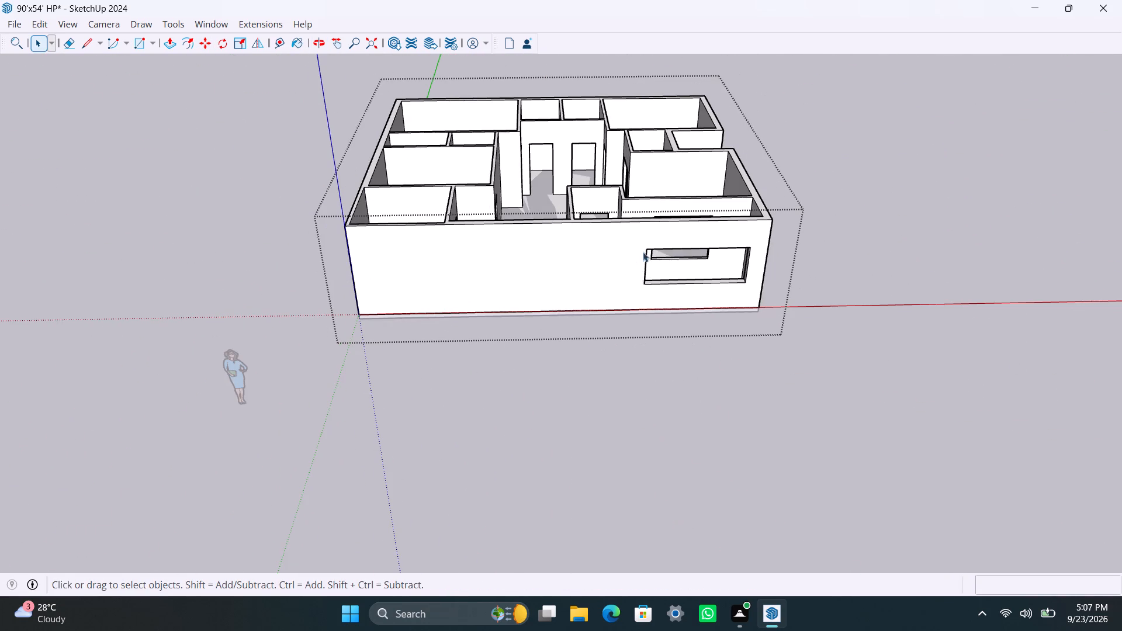
scroll(701, 267, "up", 6)
middle_click_drag(579, 256, 385, 268, "shift")
scroll(379, 272, "up", 3)
middle_click_drag(392, 251, 384, 216)
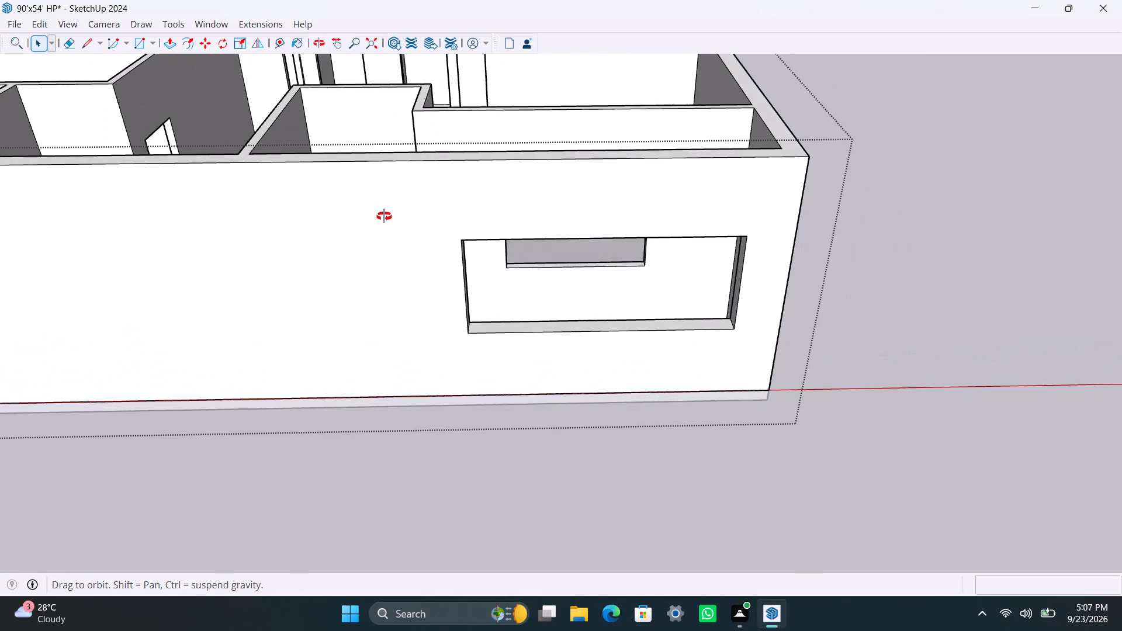
middle_click_drag(384, 216, 409, 112)
scroll(444, 212, "down", 5)
middle_click_drag(437, 260, 435, 341, "shift")
scroll(437, 339, "up", 3)
middle_click_drag(433, 330, 430, 316)
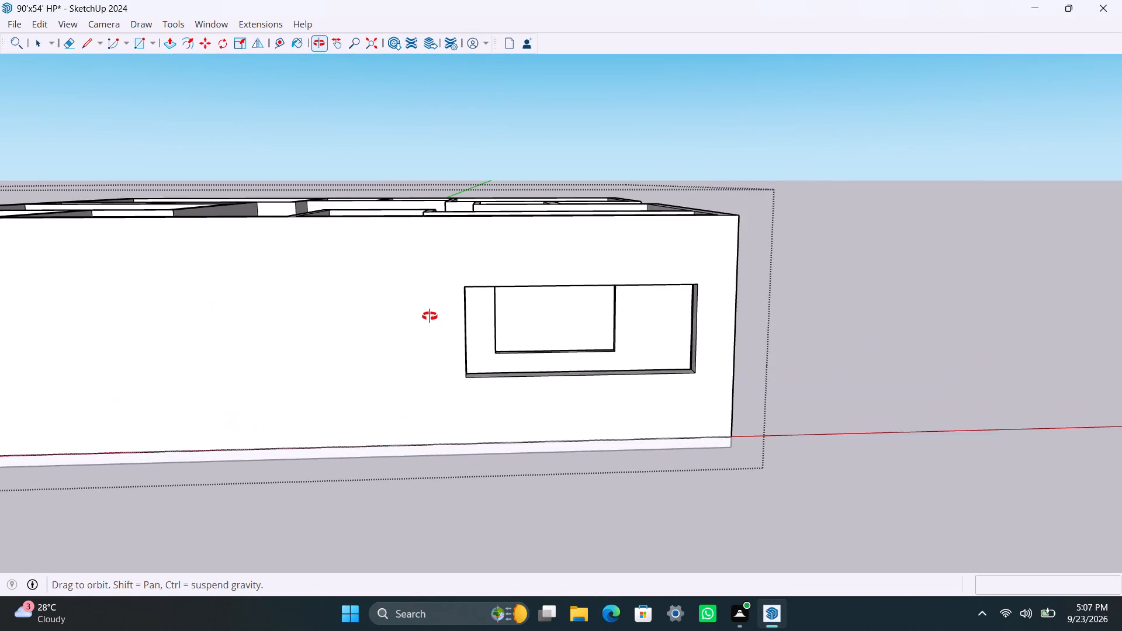
middle_click_drag(430, 316, 428, 307)
key("r")
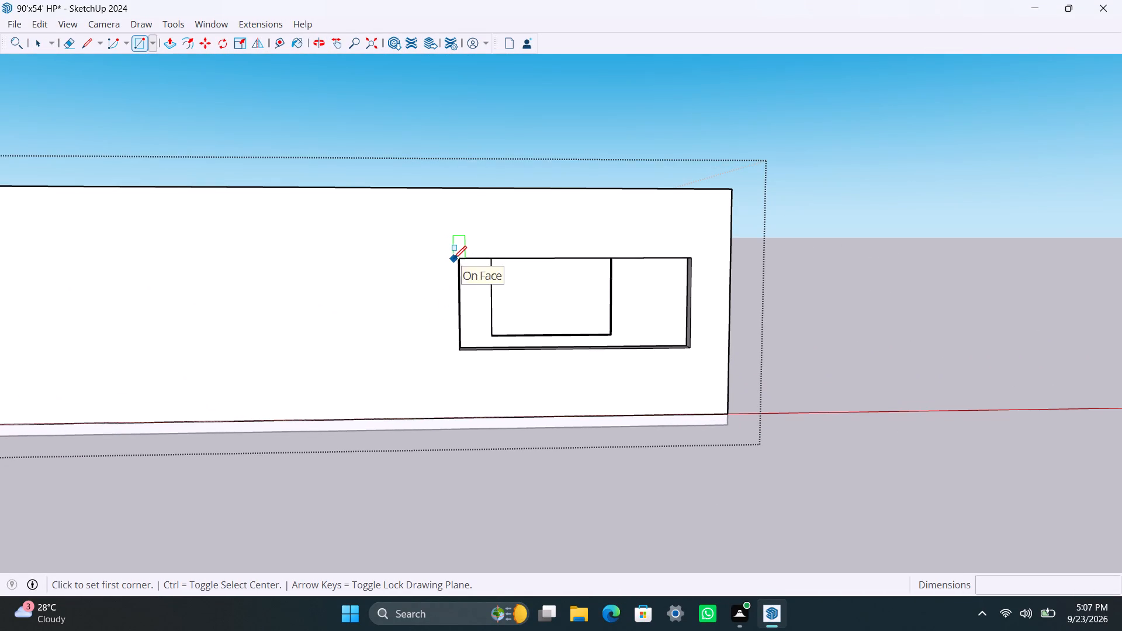
left_click(458, 259)
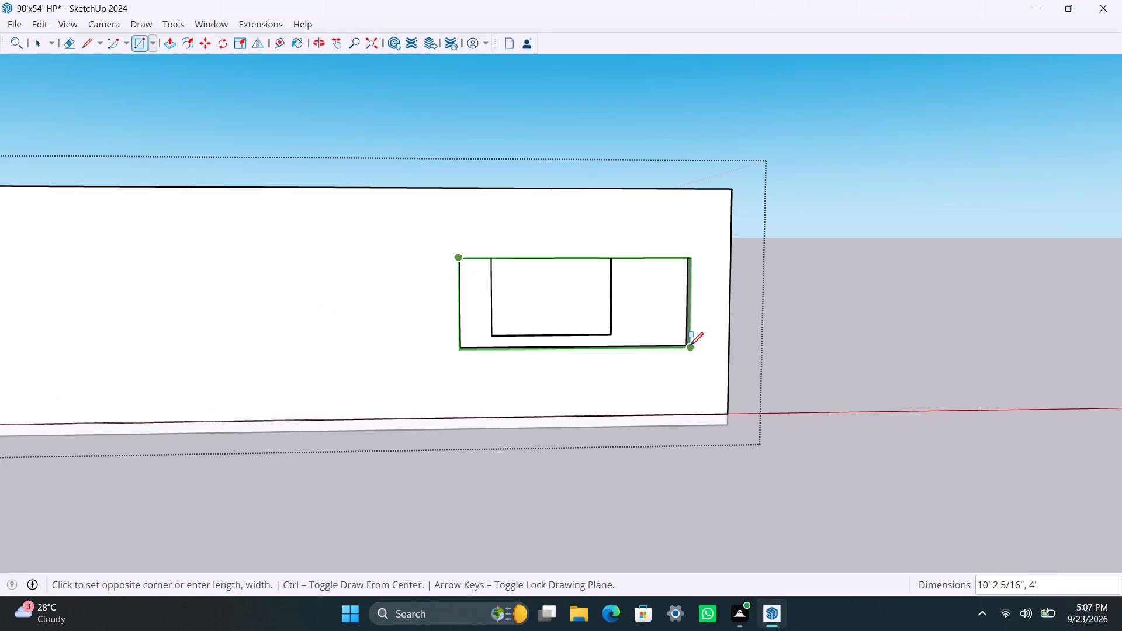
left_click(691, 345)
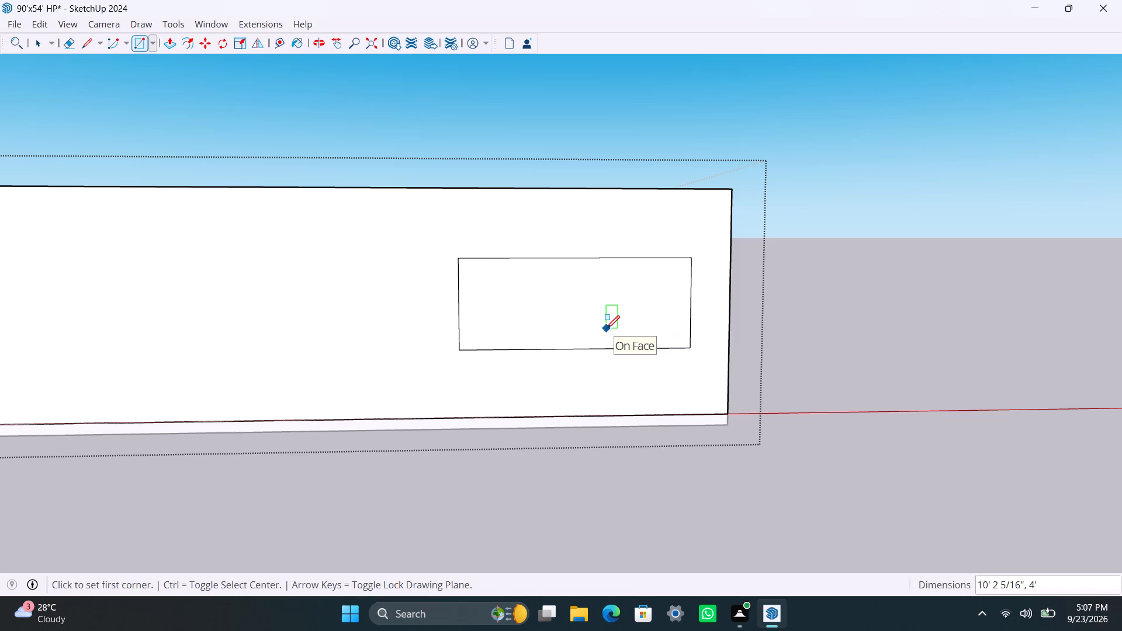
Group the window rectangle's face and edges.
key("space")
double_click(601, 320)
right_click(599, 321)
left_click(638, 140)
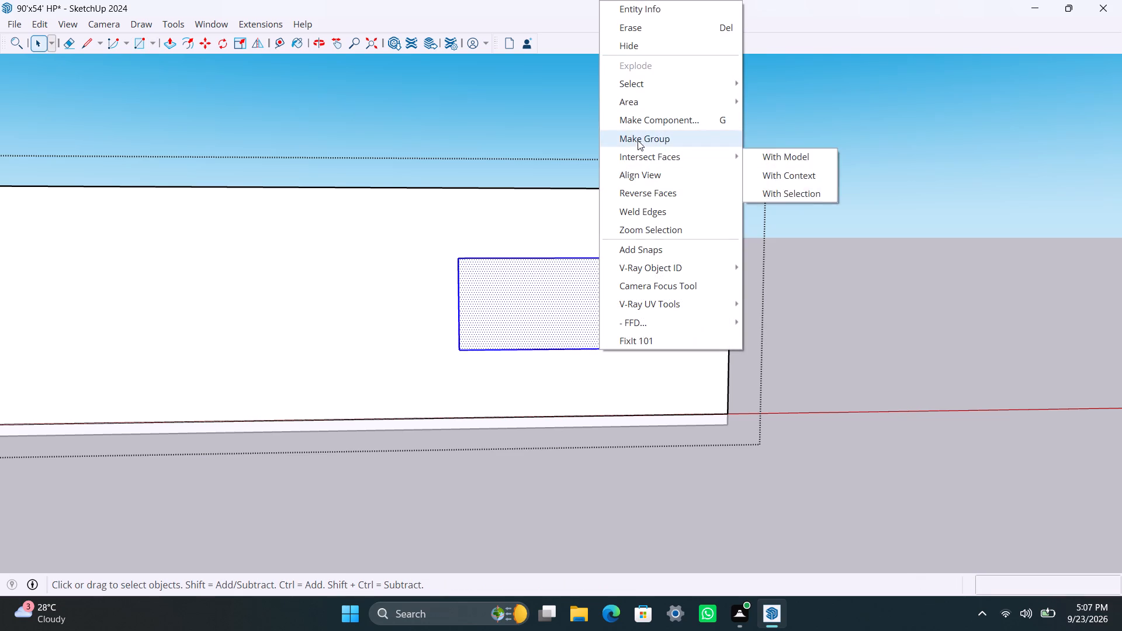
Inside the window group, offset the rectangle 2" inward and delete the inner face to leave a frame outline.
triple_click(476, 303)
key("f")
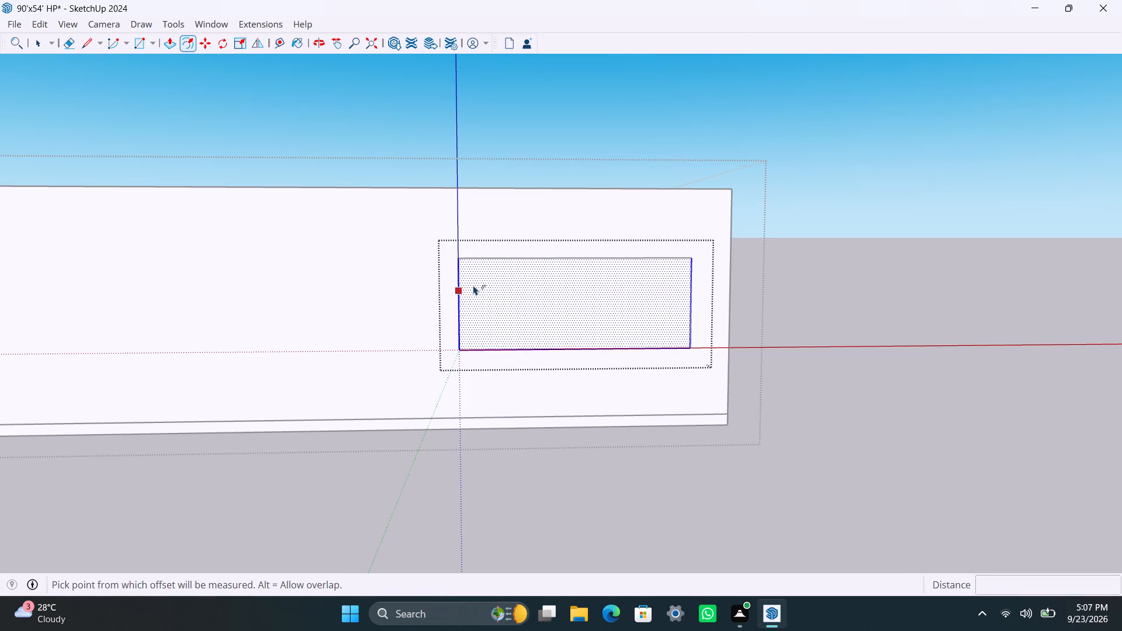
left_click(473, 285)
type("2\"")
key("Return")
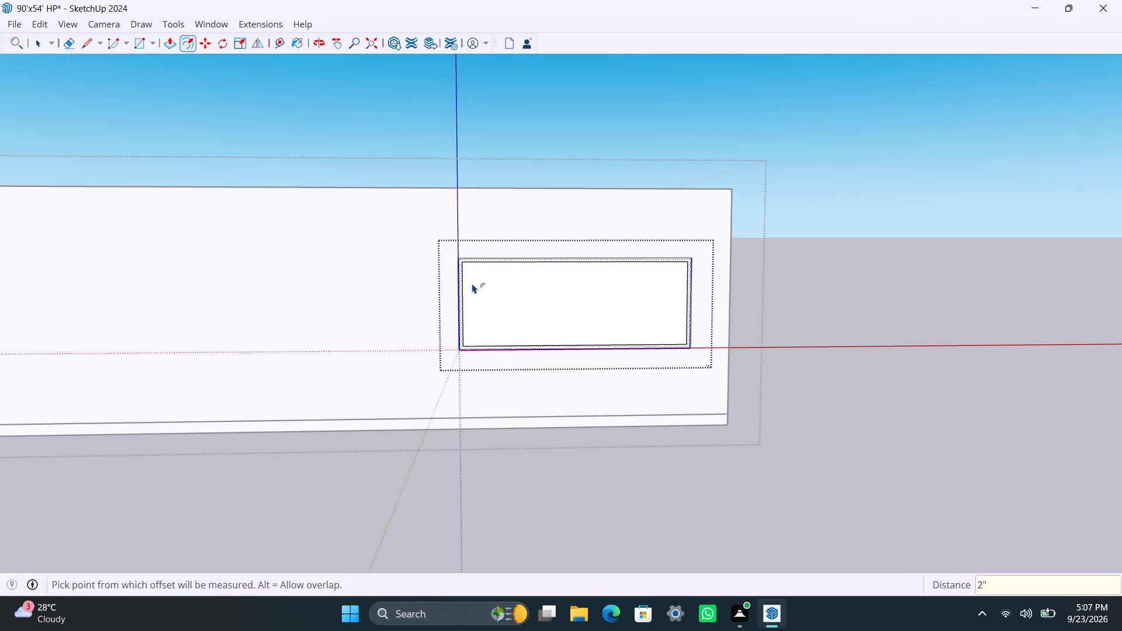
key("space")
left_click(507, 303)
key("Delete")
Extrude the window frame face 1.5" with Push/Pull.
scroll(480, 339, "up", 2)
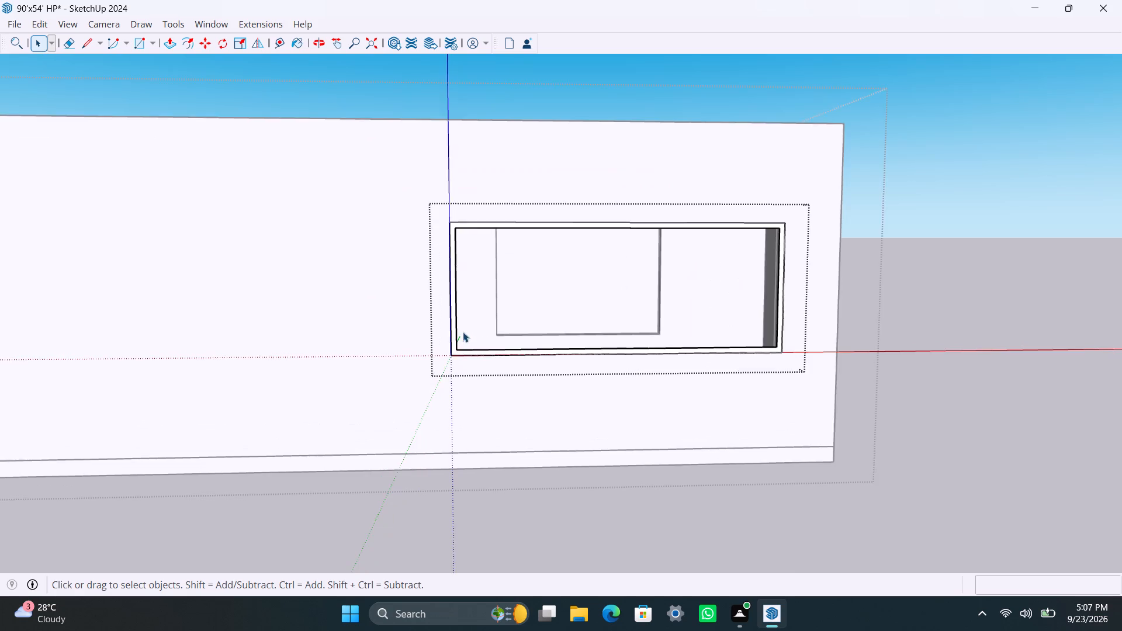
scroll(463, 332, "up", 3)
middle_click_drag(452, 350, 352, 435)
scroll(455, 346, "up", 6)
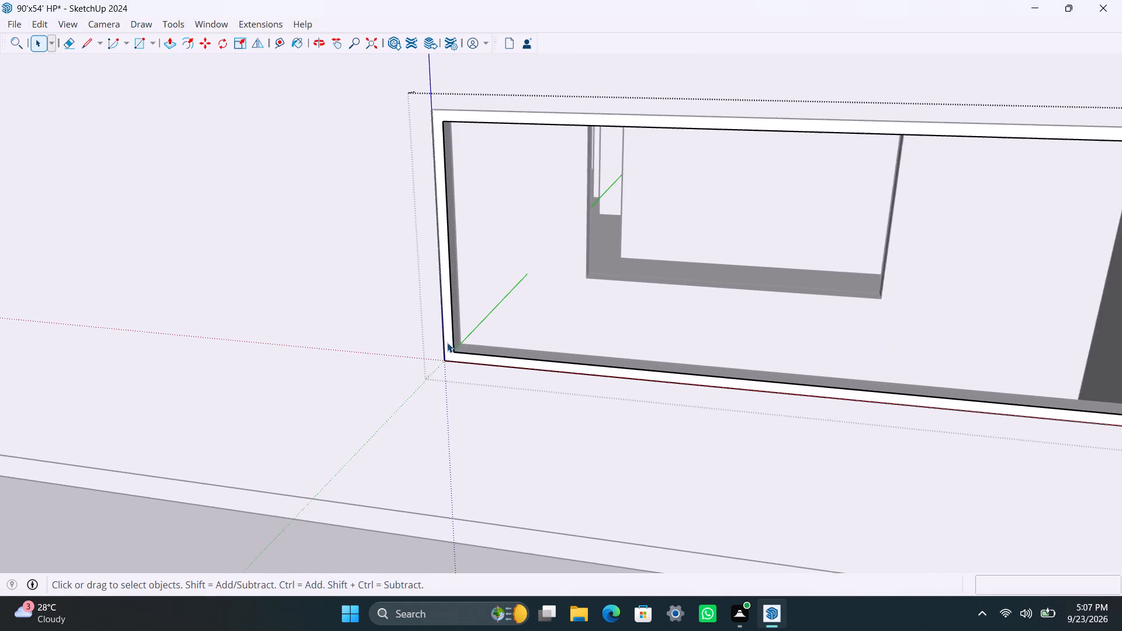
left_click(447, 342)
key("p")
left_click(455, 345)
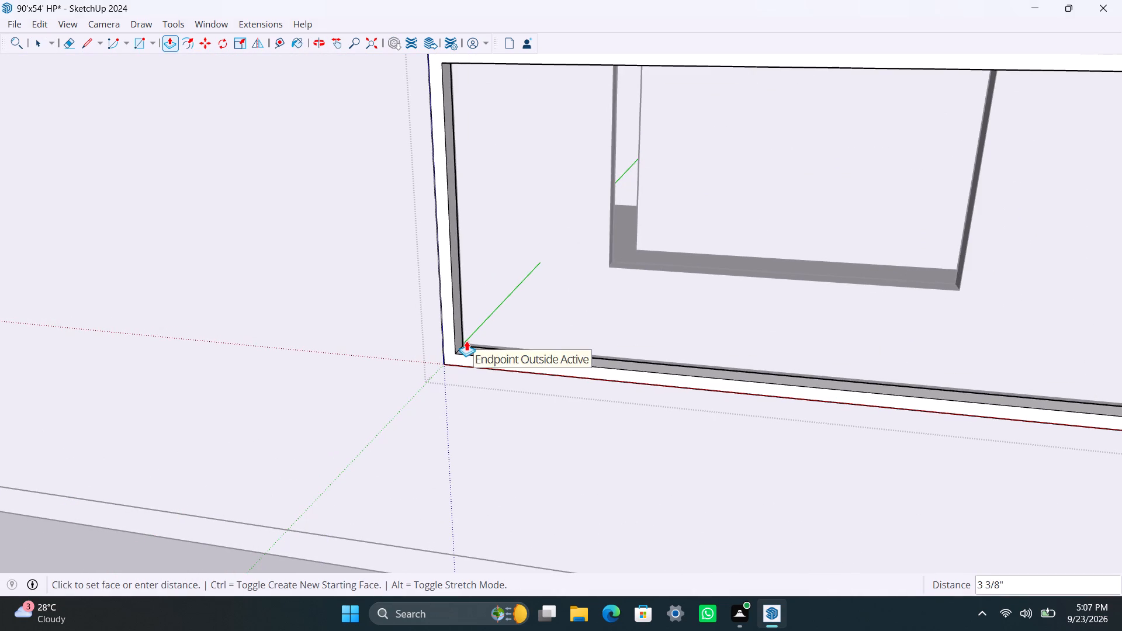
type("1.5\"")
key("Return")
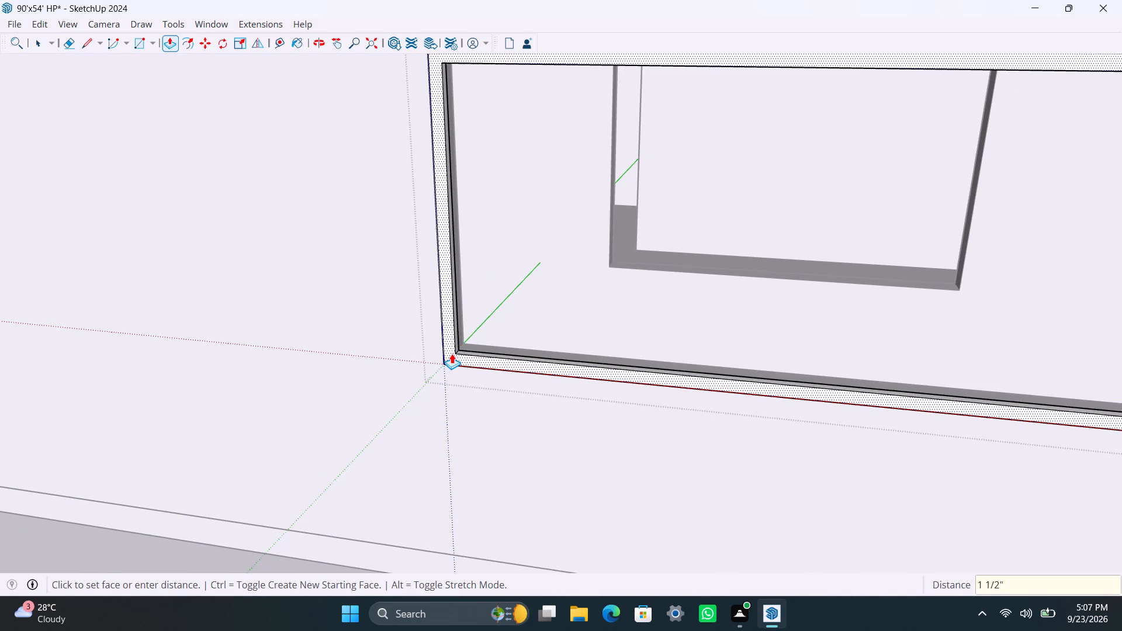
Extrude the window frame's front face by a further 1.5".
left_click(452, 353)
type("1.5\"")
key("Return")
key("space")
scroll(432, 349, "down", 6)
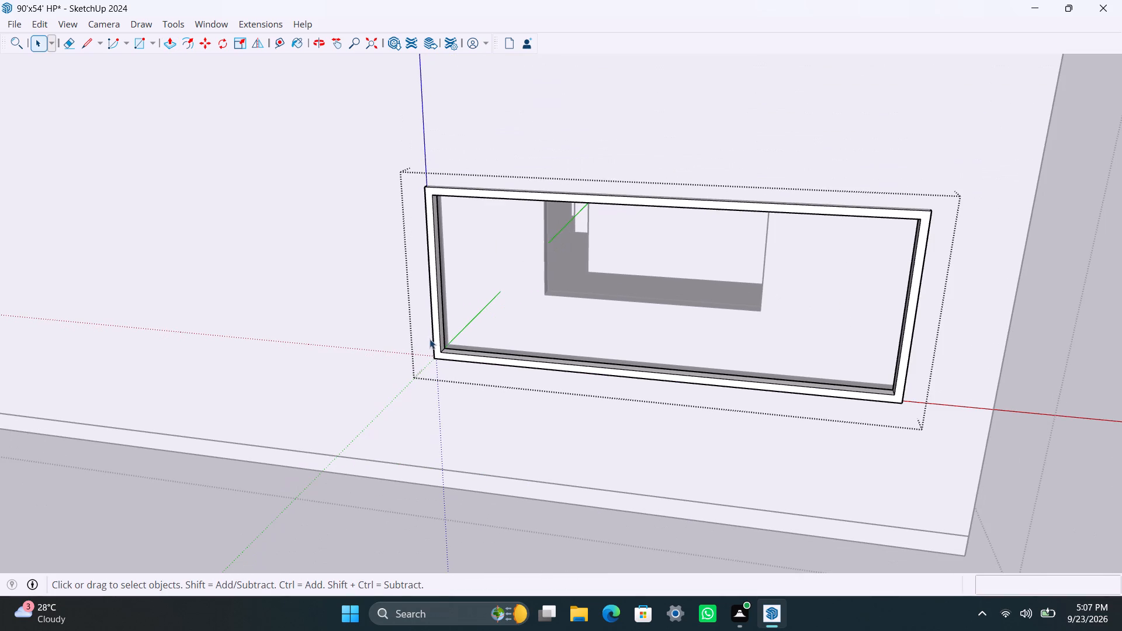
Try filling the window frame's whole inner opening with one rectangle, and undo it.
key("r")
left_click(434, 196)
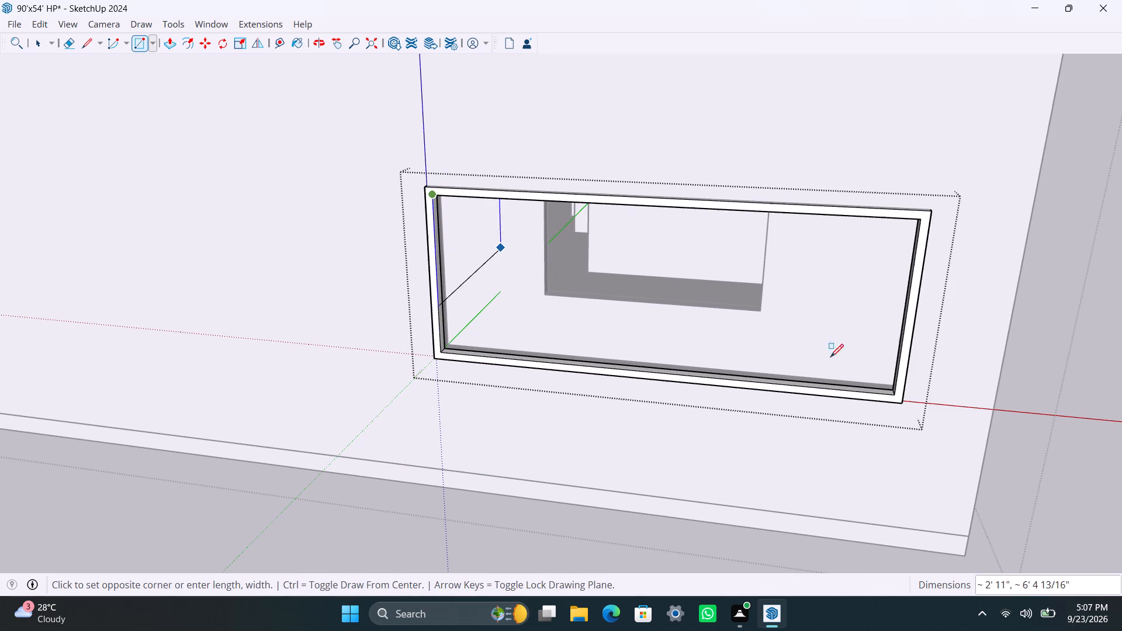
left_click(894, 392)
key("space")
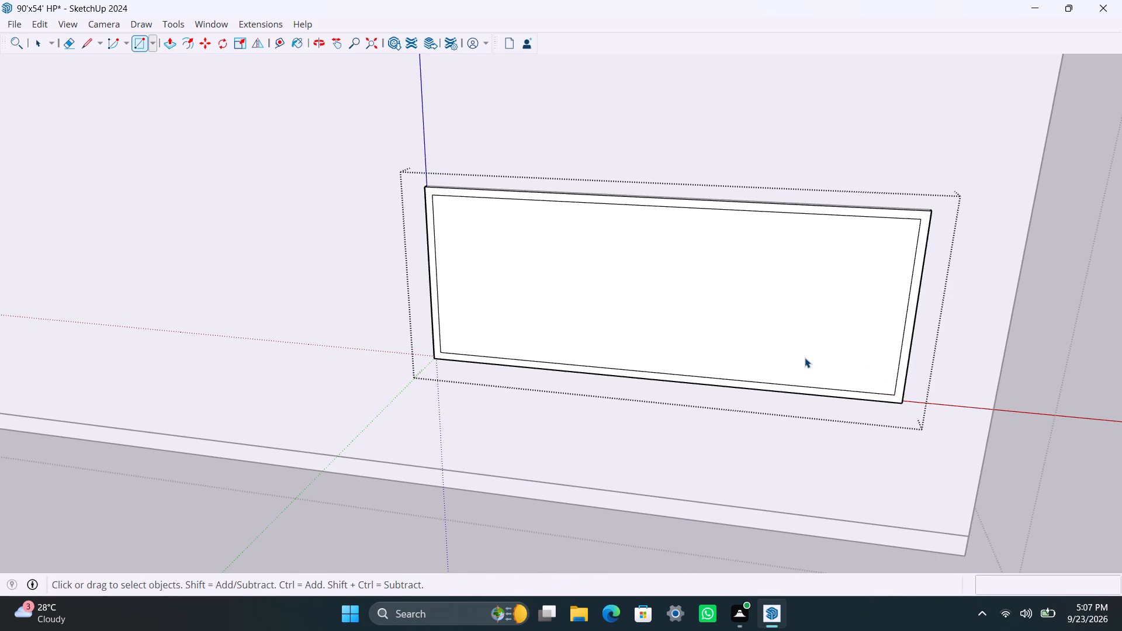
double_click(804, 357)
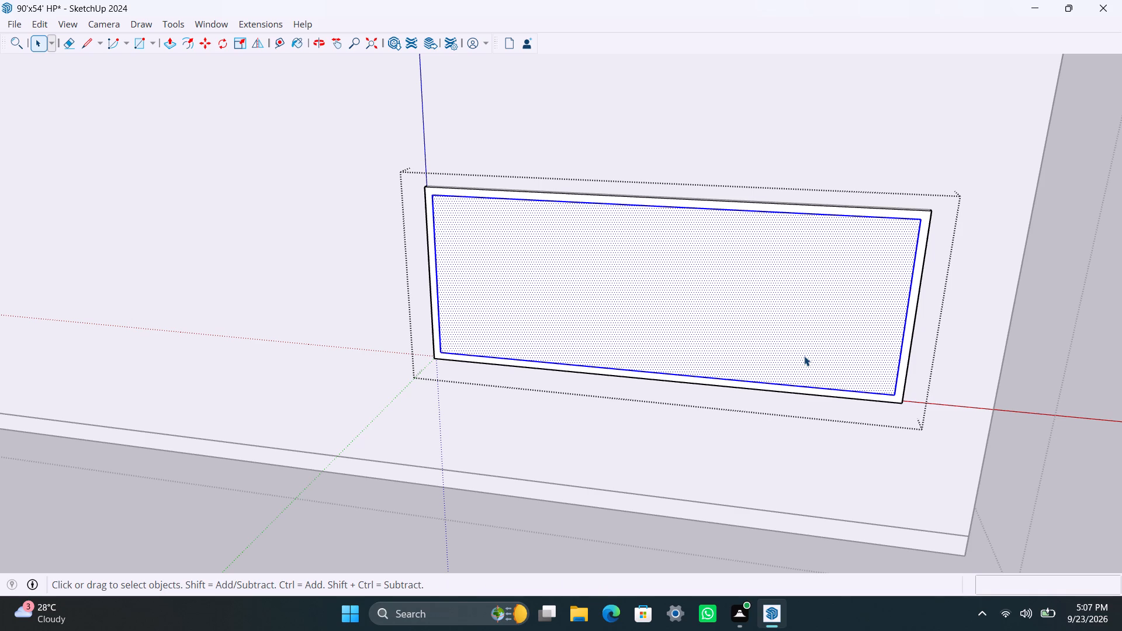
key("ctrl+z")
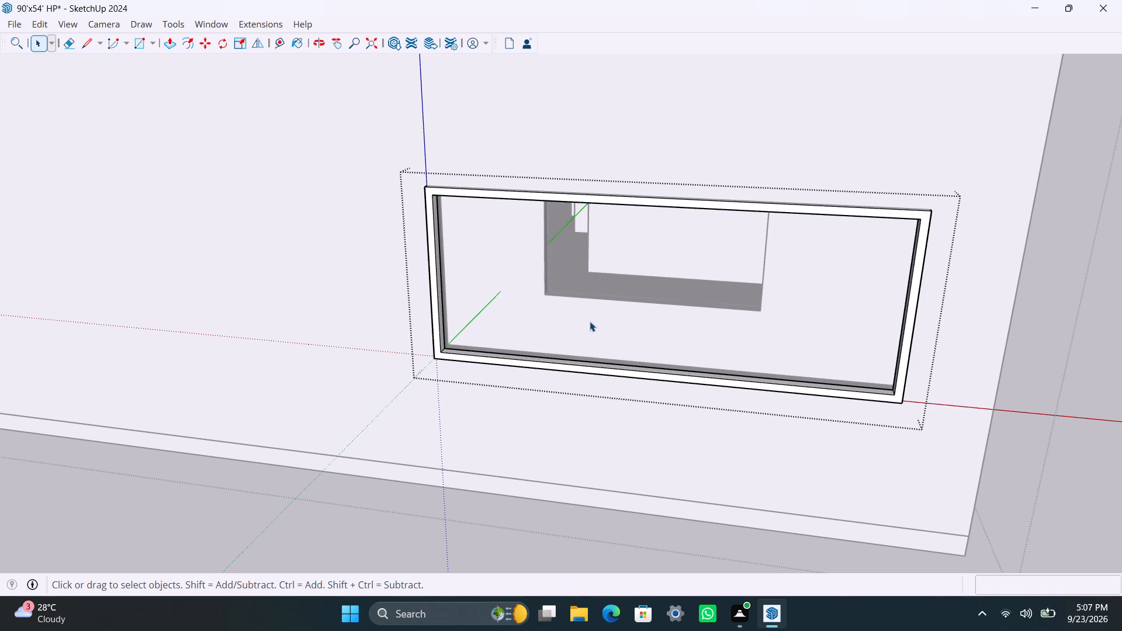
Draw a rectangle over the left half of the frame's inner opening and delete the face filling the other half.
key("r")
left_click_drag(436, 195, 438, 202)
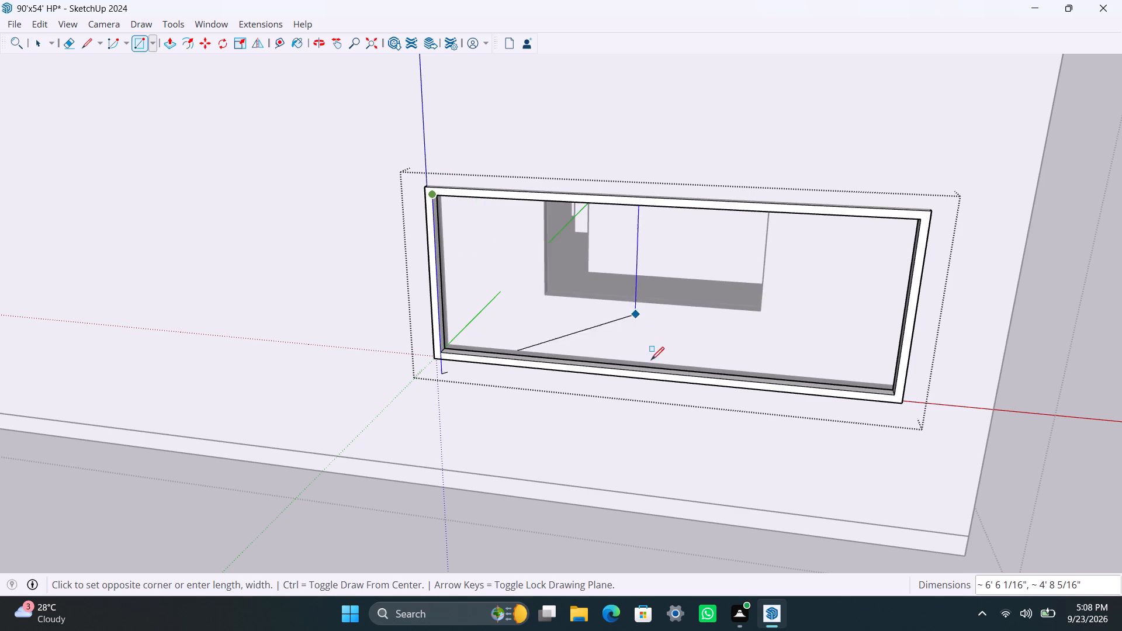
left_click(654, 369)
key("space")
left_click(692, 360)
key("Delete")
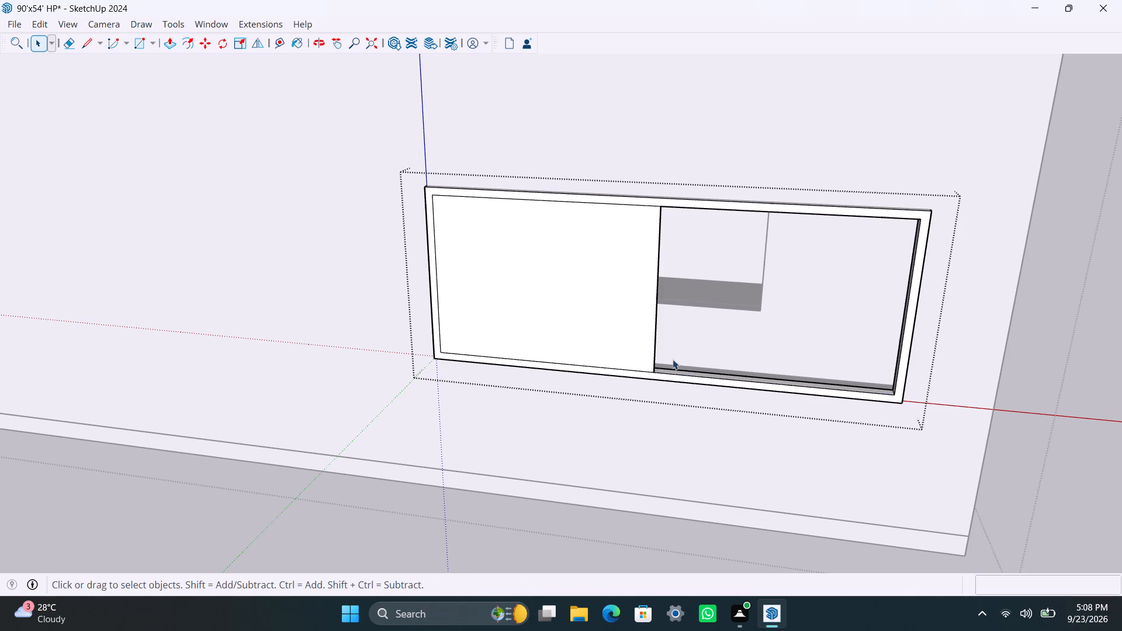
Make a group of the rectangle filling the left half of the window frame.
double_click(636, 342)
right_click(635, 342)
left_click(694, 142)
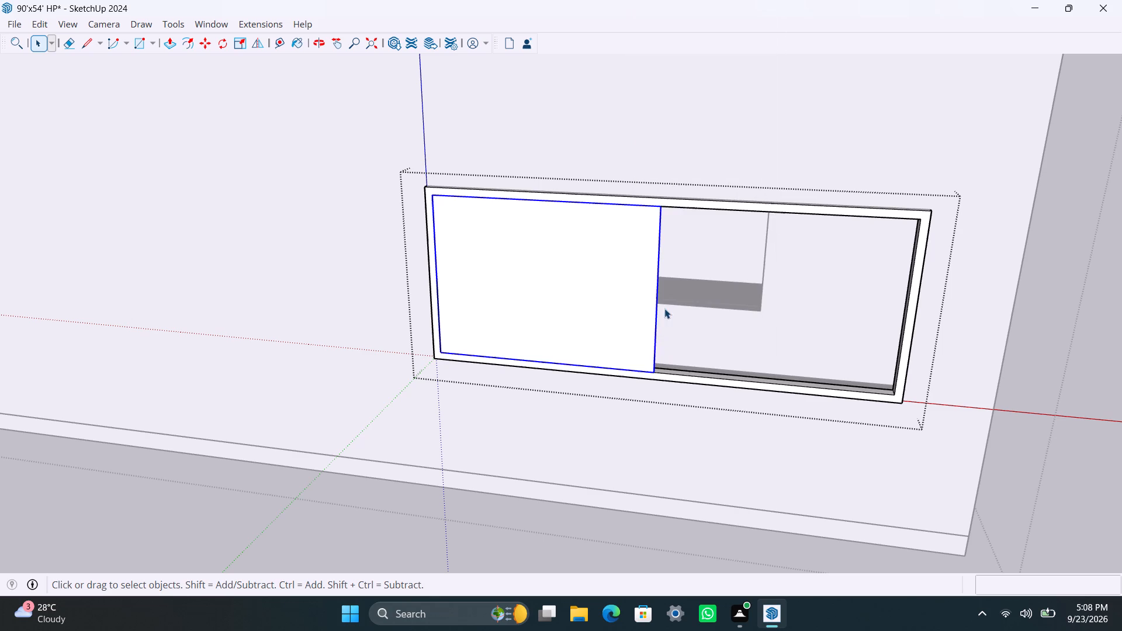
Extrude the grouped left window pane to a thickness of 8mm with Push/Pull.
scroll(636, 345, "up", 3)
middle_click_drag(663, 391, 549, 403)
scroll(613, 390, "up", 7)
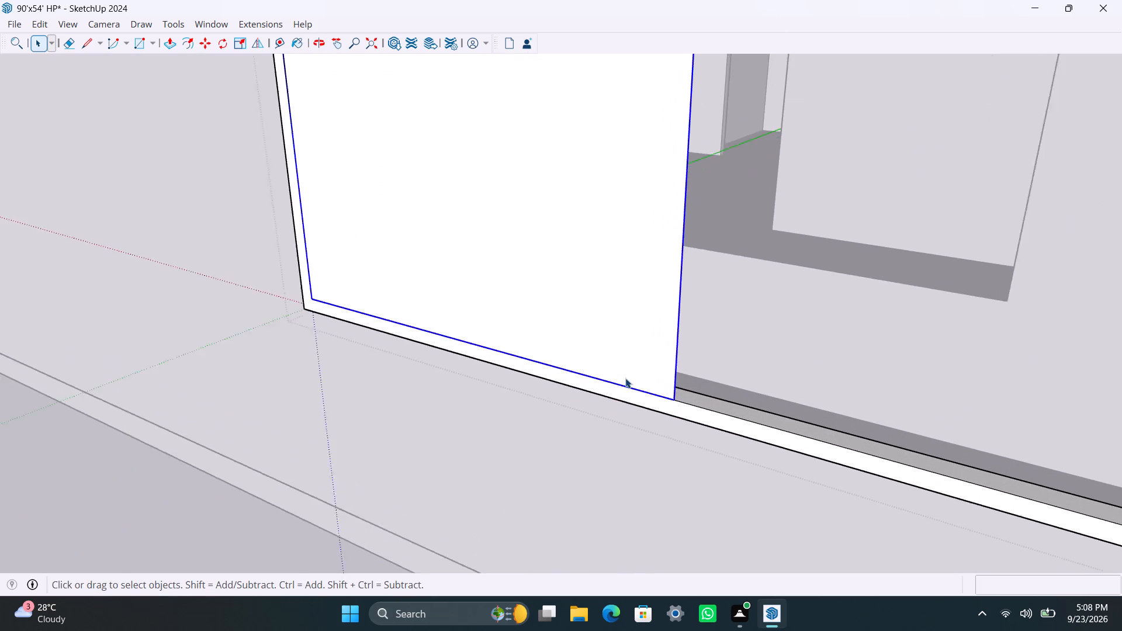
scroll(646, 378, "up", 4)
left_click(676, 376)
double_click(676, 376)
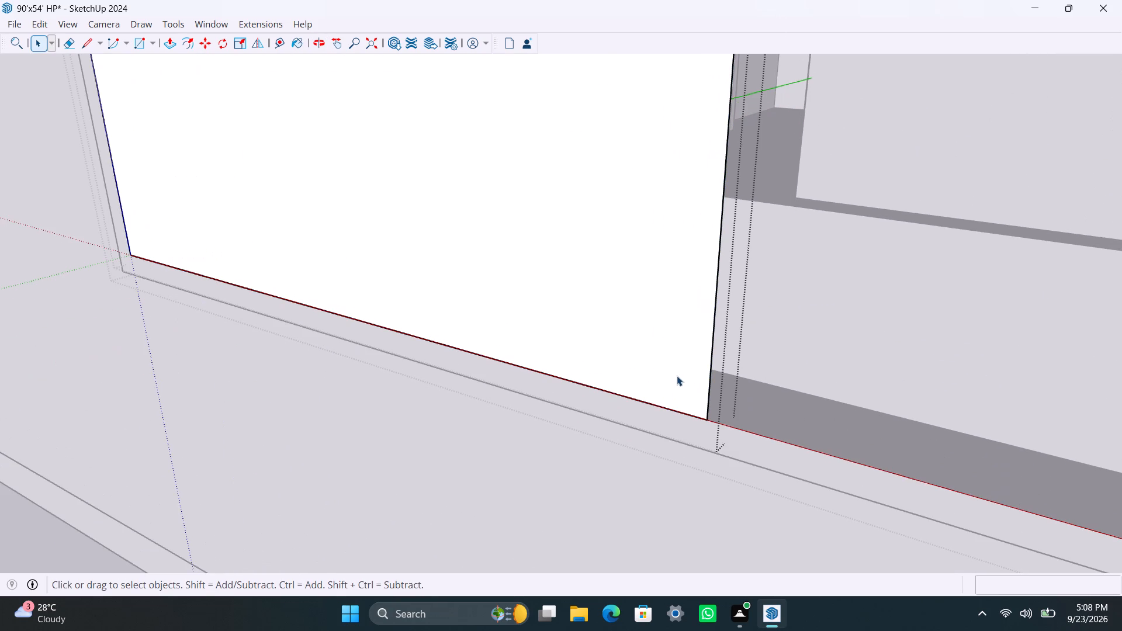
key("p")
left_click(677, 376)
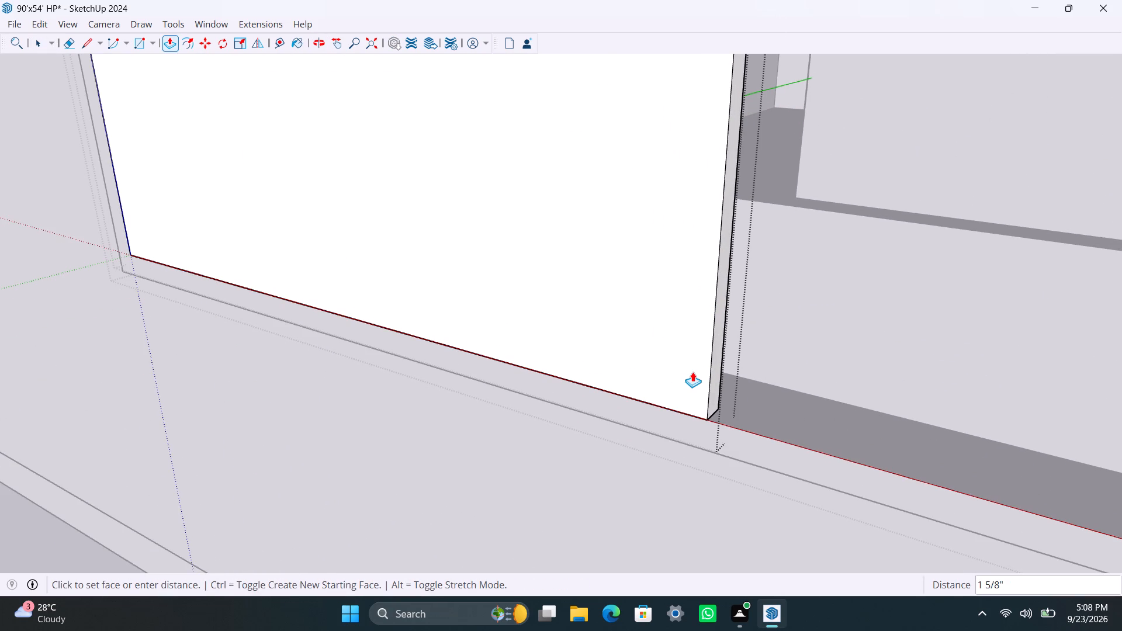
type("8mm")
key("Return")
key("space")
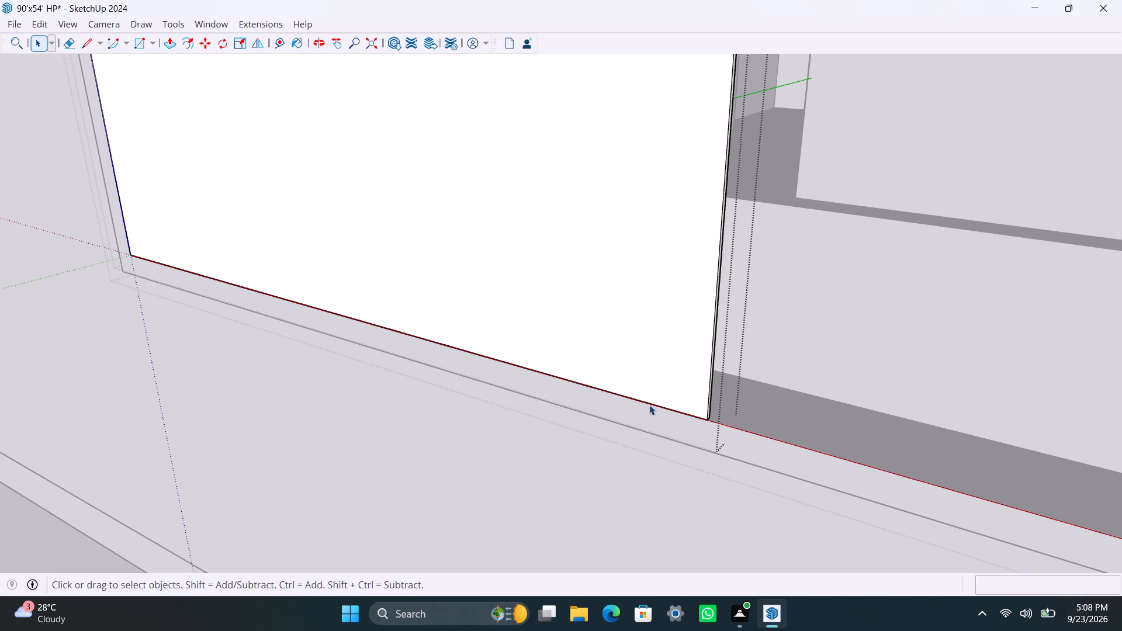
Move the left pane back from the frame's front face into the depth of the window frame.
left_click(649, 439)
scroll(699, 413, "up", 8)
left_click(700, 410)
scroll(722, 424, "up", 4)
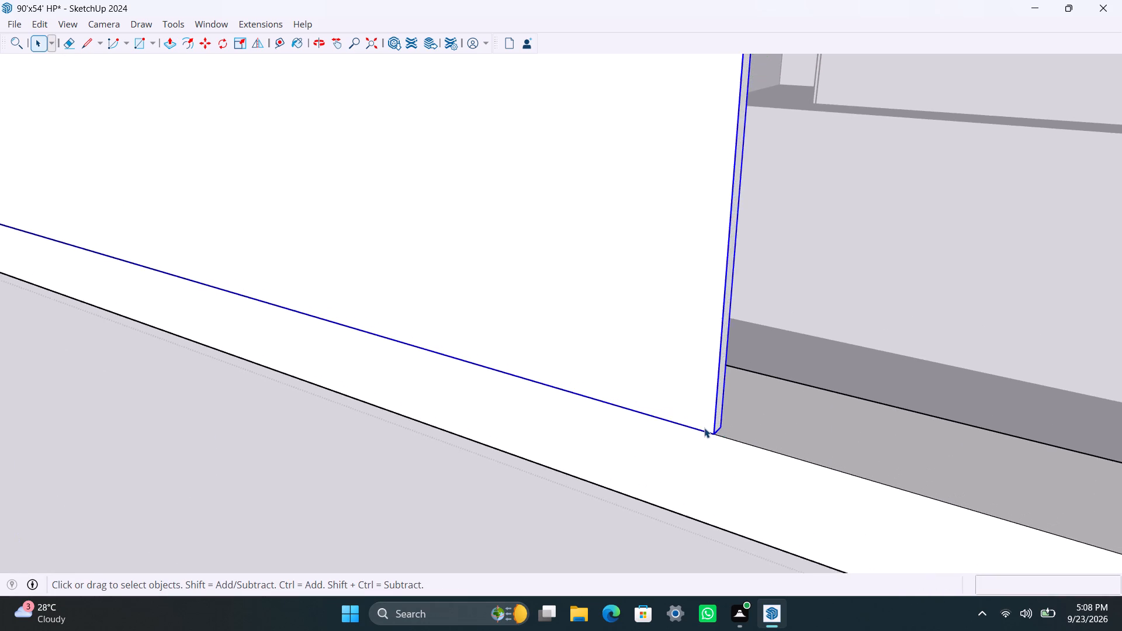
scroll(704, 428, "up", 3)
key("m")
left_click(720, 432)
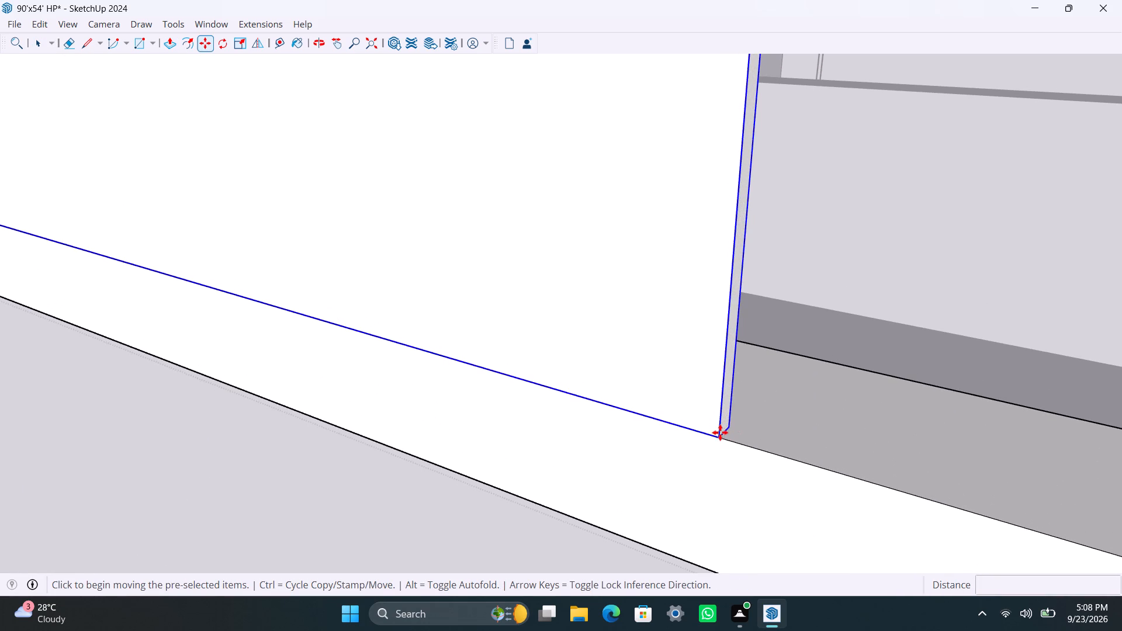
left_click(762, 394)
Copy the left pane about 4' 11" across into the right half of the window frame.
scroll(763, 393, "down", 11)
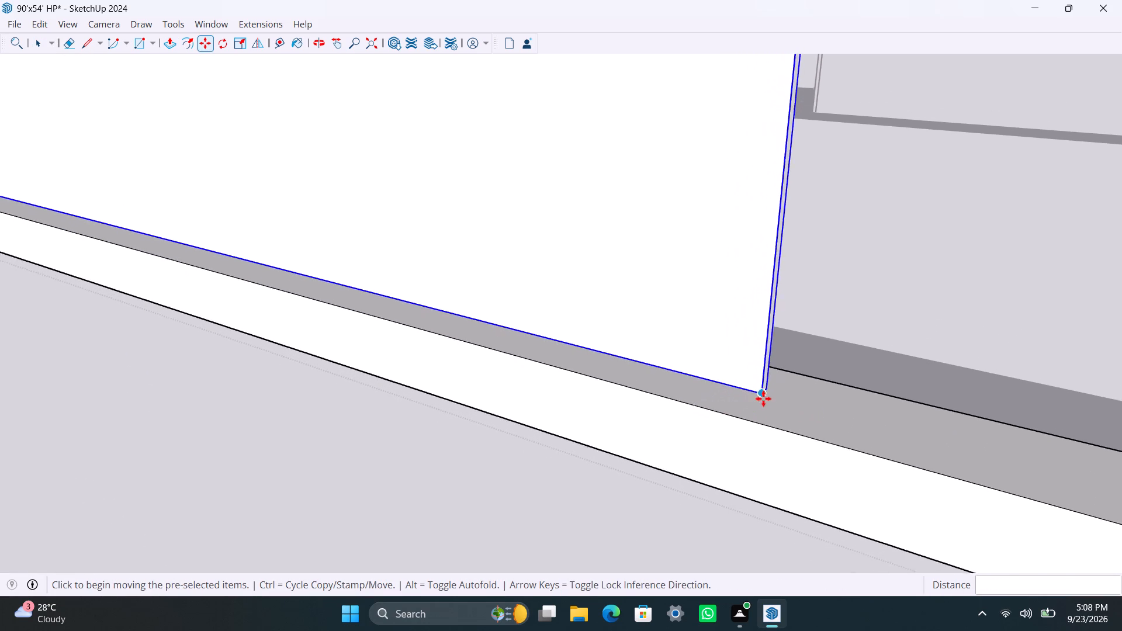
scroll(763, 398, "down", 18)
scroll(764, 392, "down", 4)
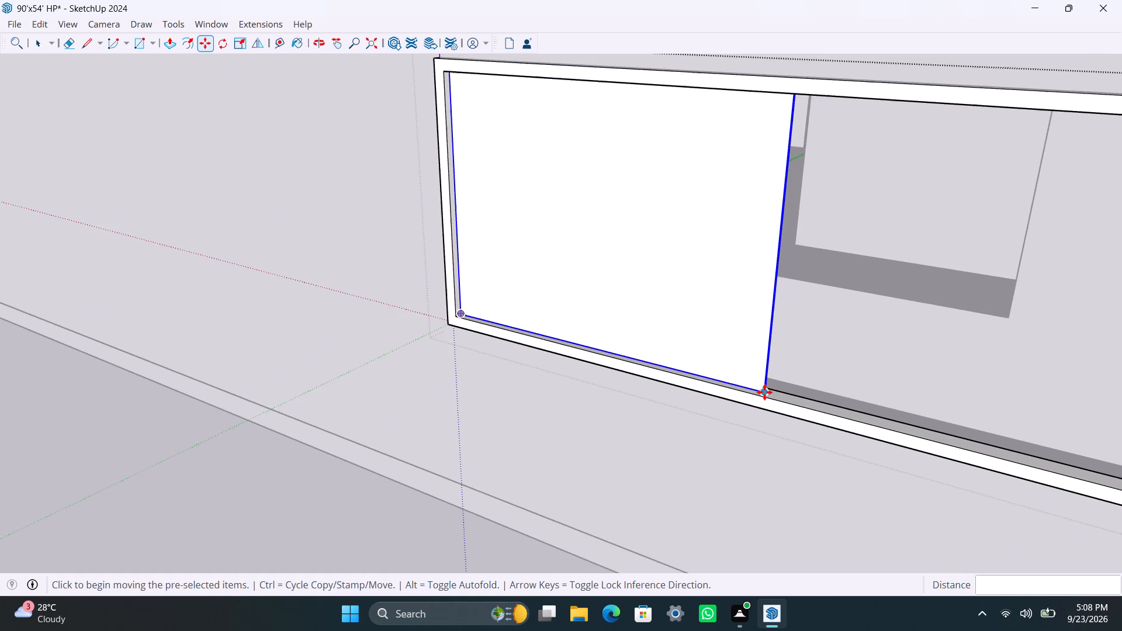
scroll(764, 392, "down", 4)
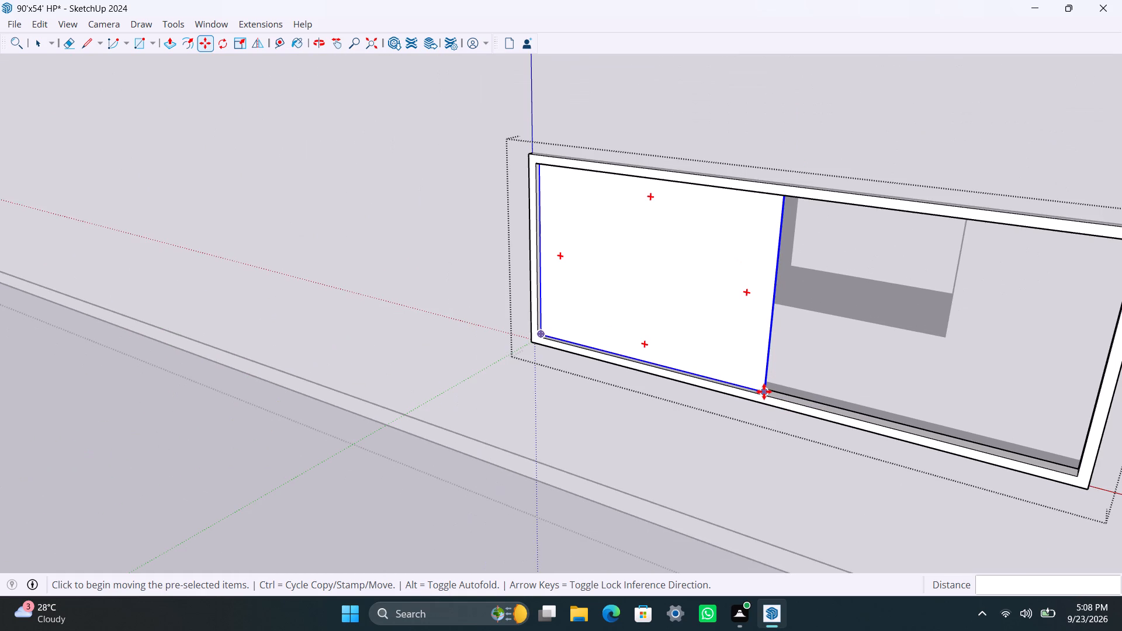
left_click(764, 391)
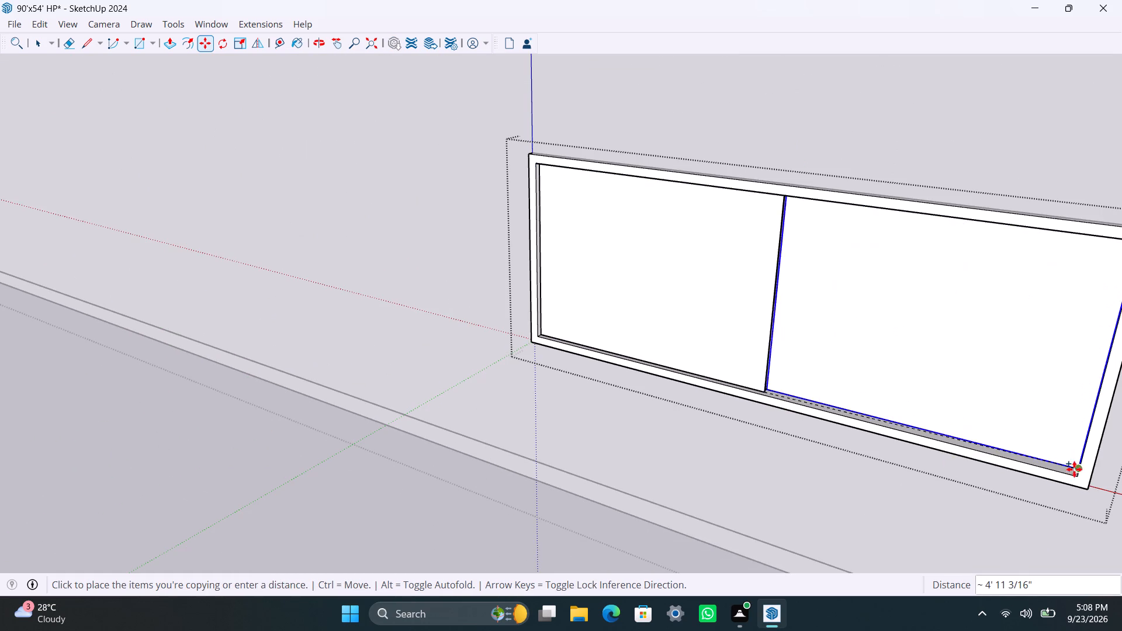
left_click(1078, 473)
Move the right pane back about 1 1/8" so its back corner meets the left pane's front corner, and exit the window group.
scroll(743, 438, "up", 14)
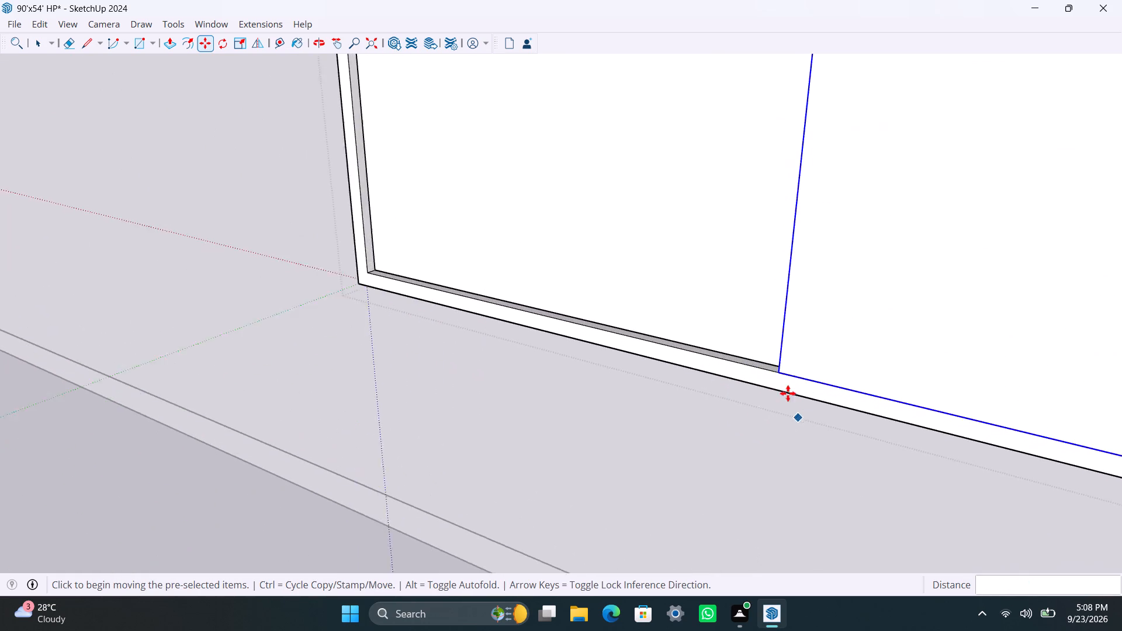
middle_click_drag(762, 381, 976, 411)
scroll(799, 310, "up", 6)
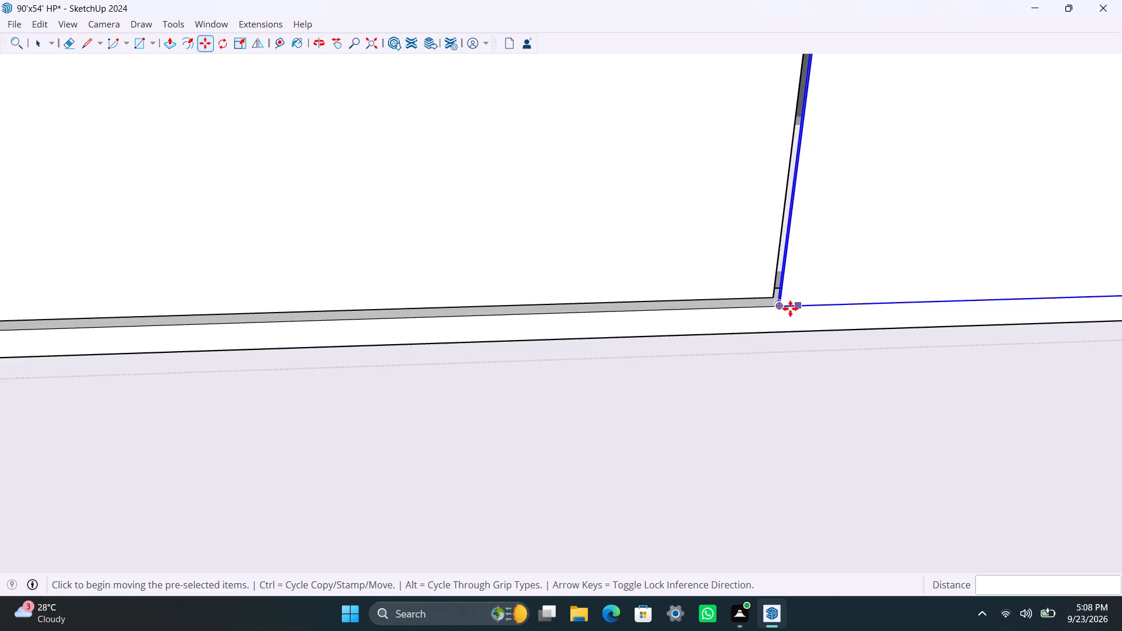
scroll(790, 308, "up", 7)
middle_click_drag(756, 313, 940, 367)
scroll(746, 253, "up", 6)
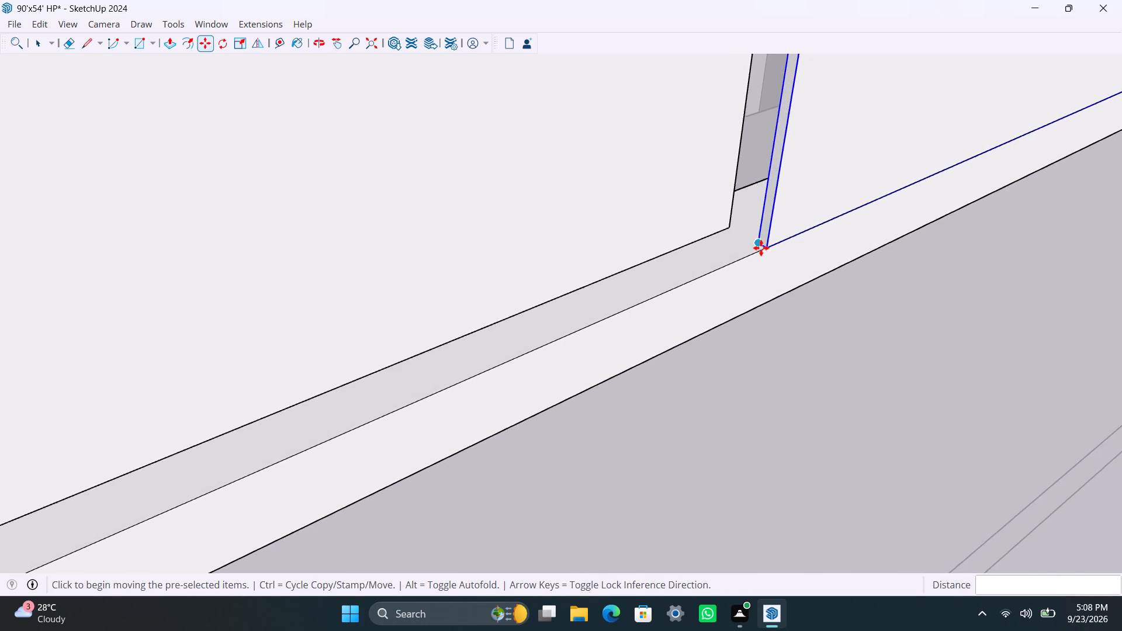
scroll(761, 248, "up", 8)
left_click(758, 240)
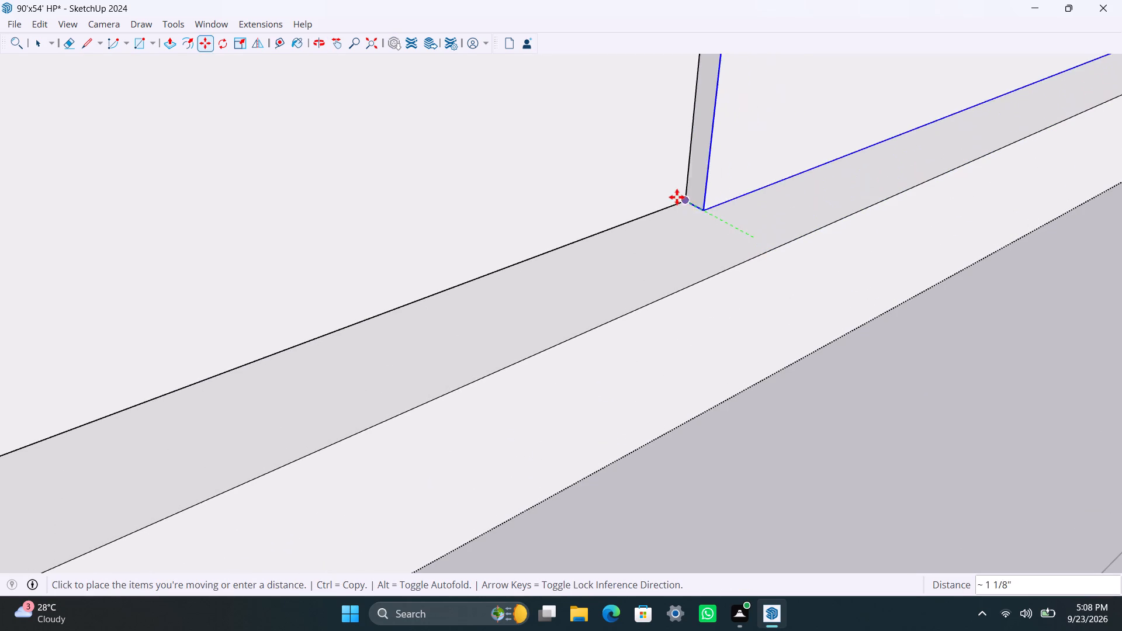
left_click(685, 205)
scroll(655, 248, "down", 2)
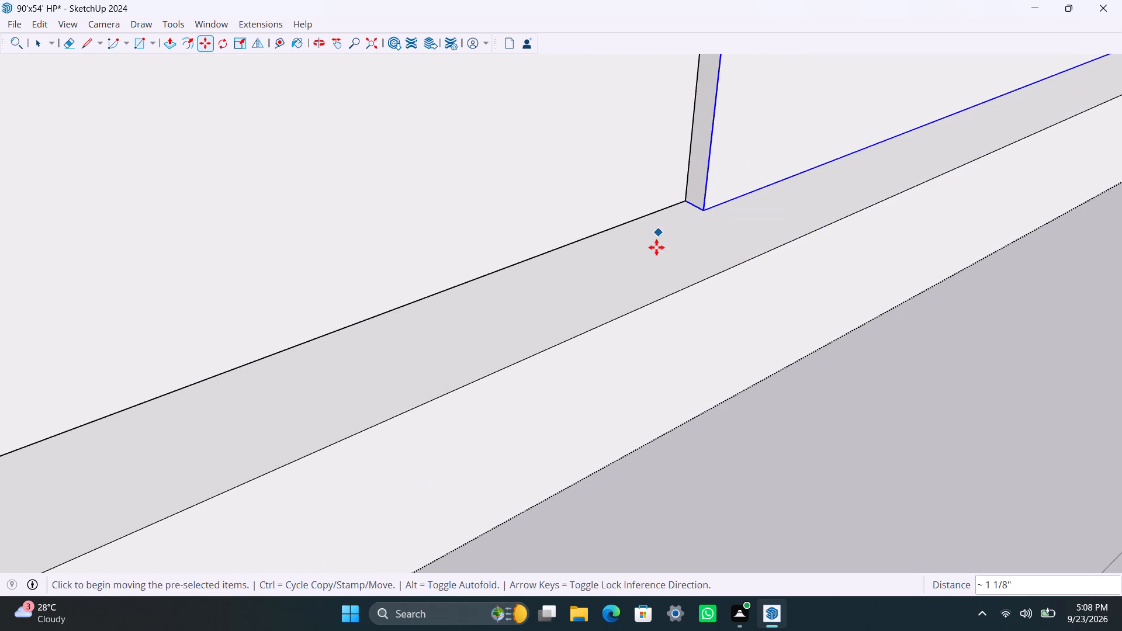
scroll(656, 247, "down", 18)
scroll(639, 258, "down", 20)
scroll(639, 258, "down", 1)
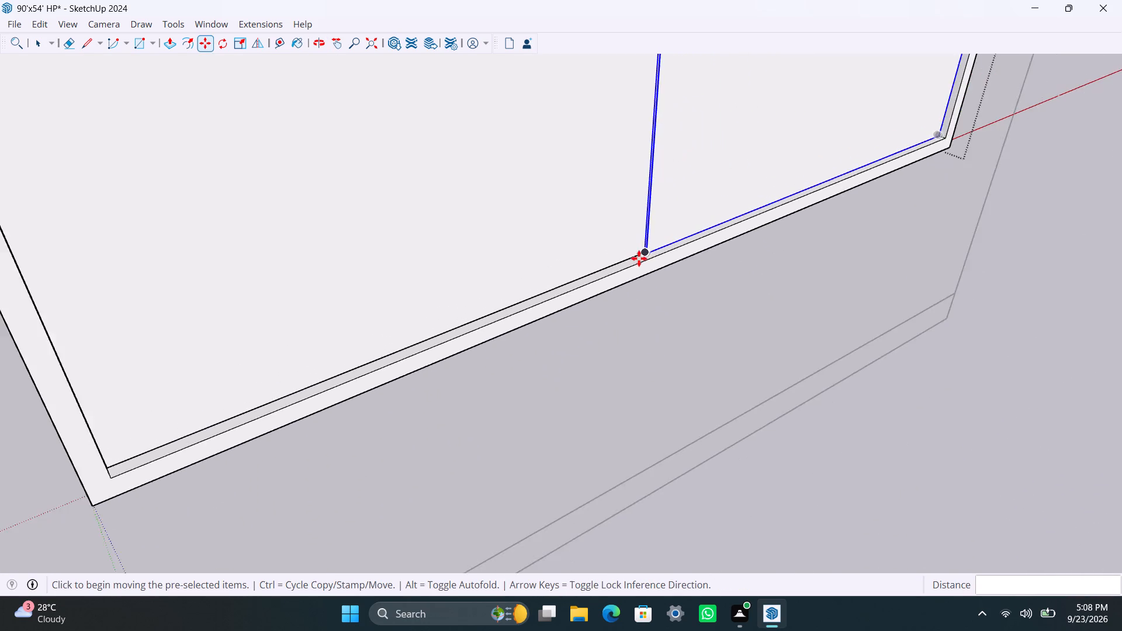
scroll(639, 258, "down", 15)
key("space")
left_click(695, 375)
Draw a rectangle filling the window opening in the interior wall beside the double door.
scroll(597, 275, "down", 12)
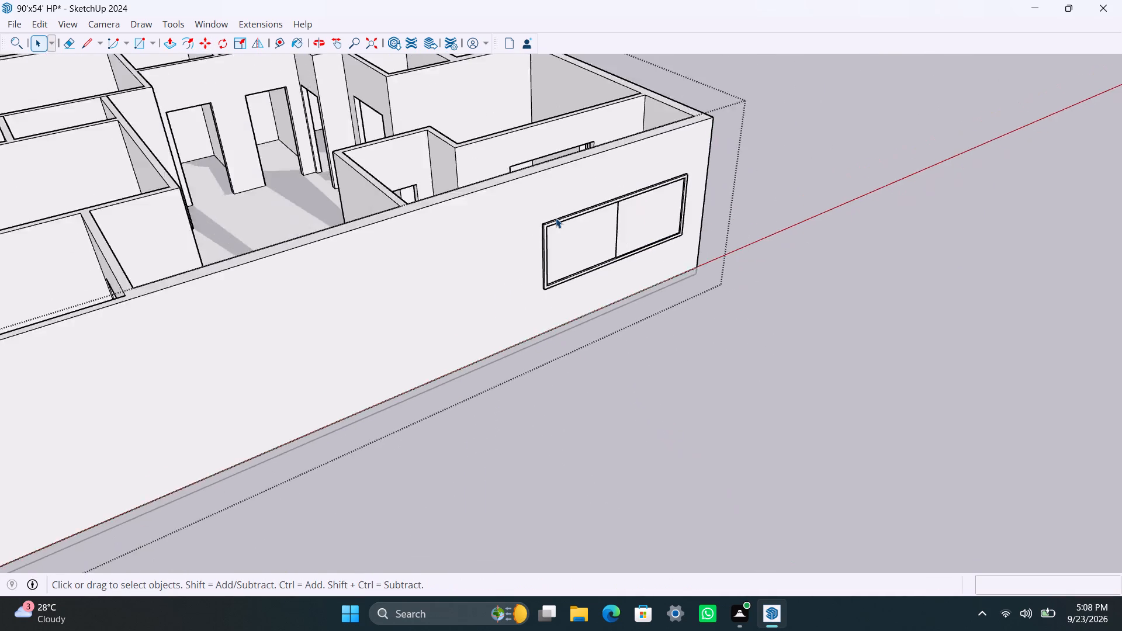
scroll(556, 218, "down", 1)
middle_click_drag(497, 248, 984, 258)
scroll(532, 311, "down", 6)
middle_click_drag(463, 296, 577, 272)
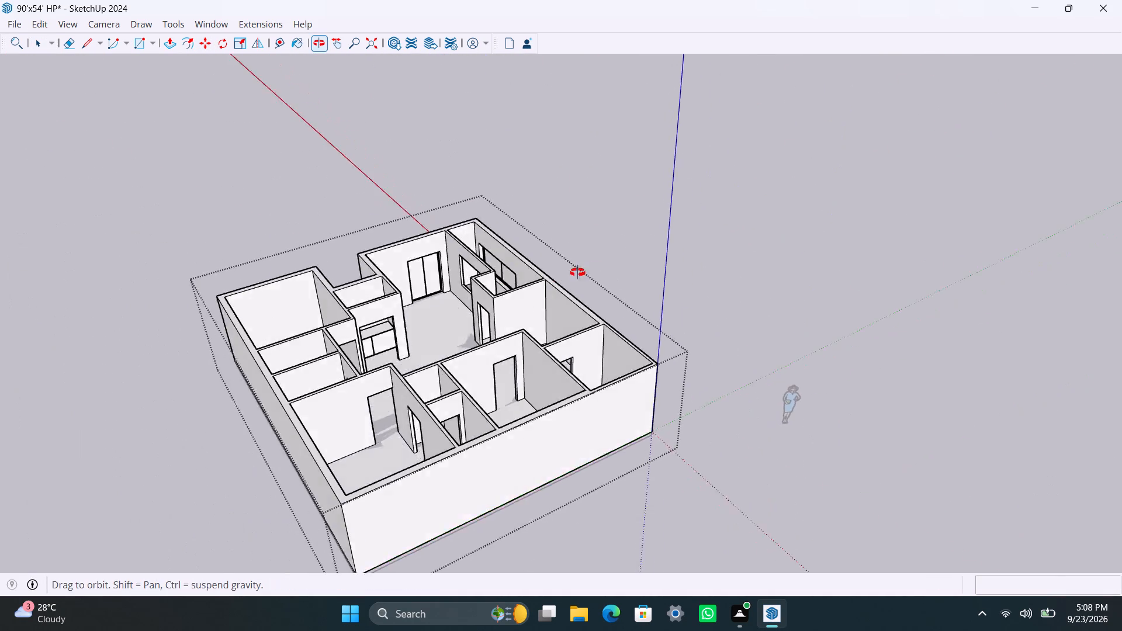
middle_click_drag(577, 272, 614, 266)
scroll(437, 323, "up", 10)
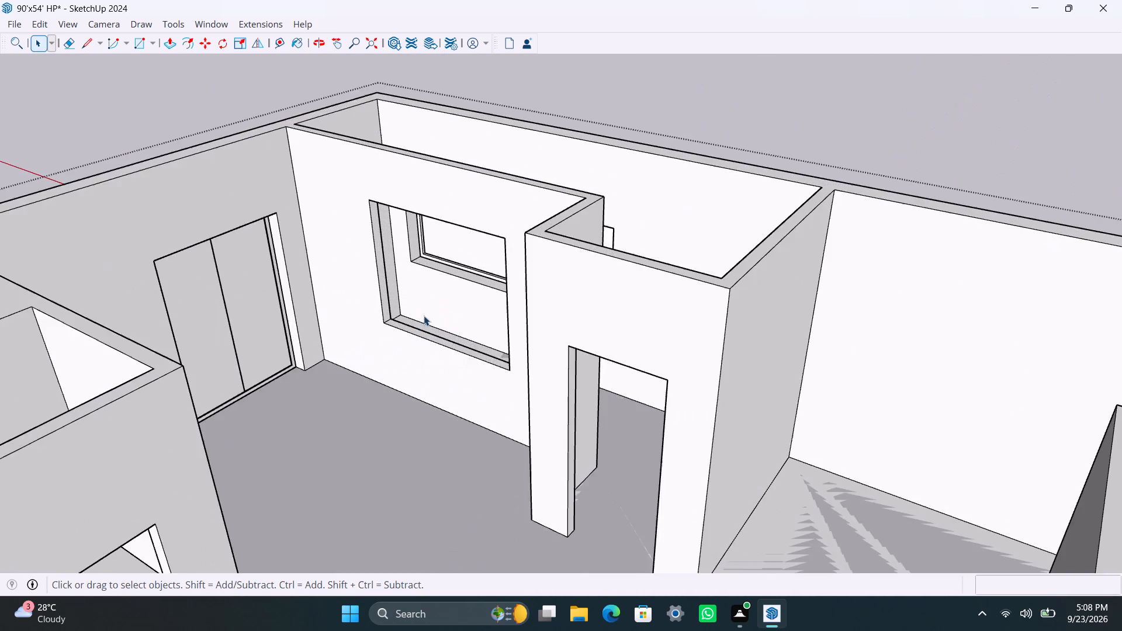
scroll(424, 315, "up", 8)
middle_click_drag(375, 348, 437, 357)
scroll(416, 322, "down", 3)
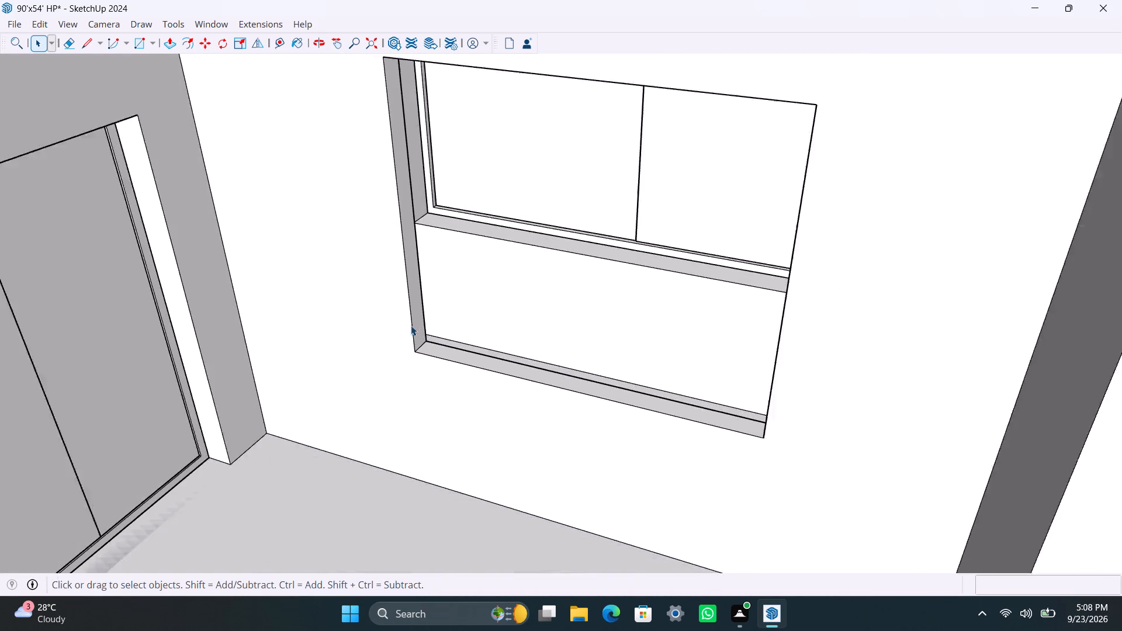
scroll(411, 325, "down", 8)
middle_click_drag(419, 370, 577, 399)
scroll(543, 389, "up", 2)
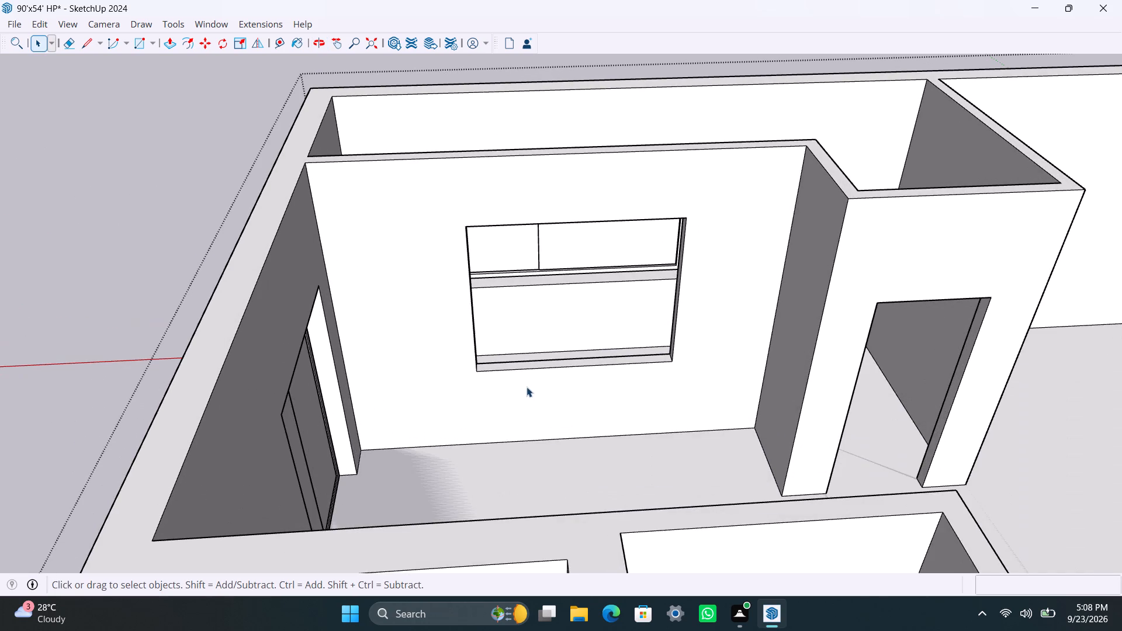
scroll(470, 386, "up", 3)
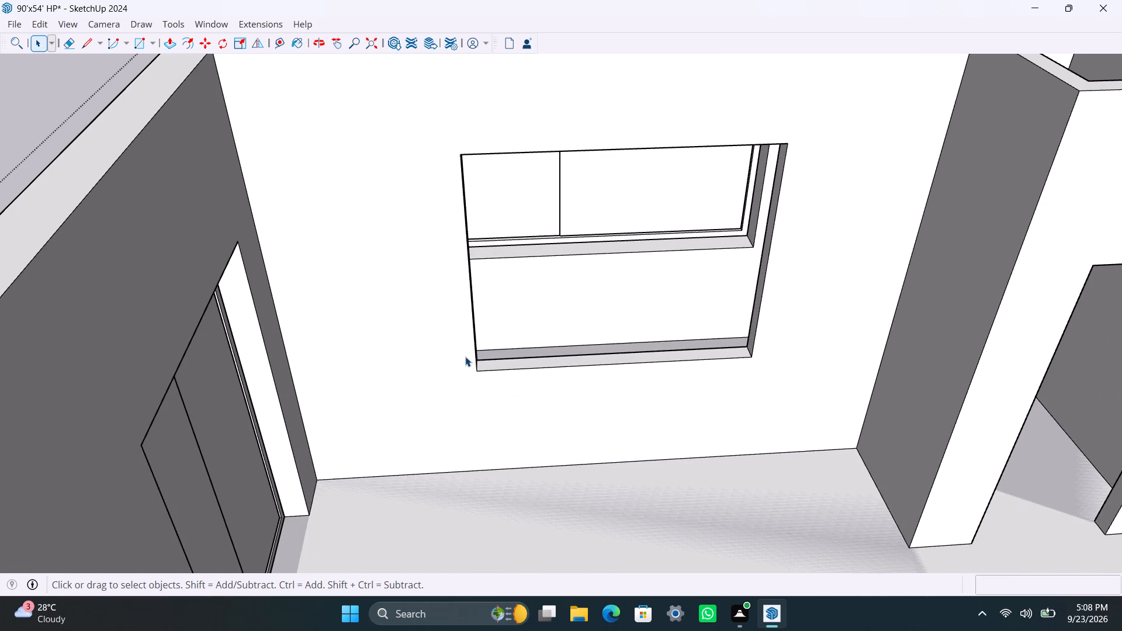
key("r")
left_click(463, 155)
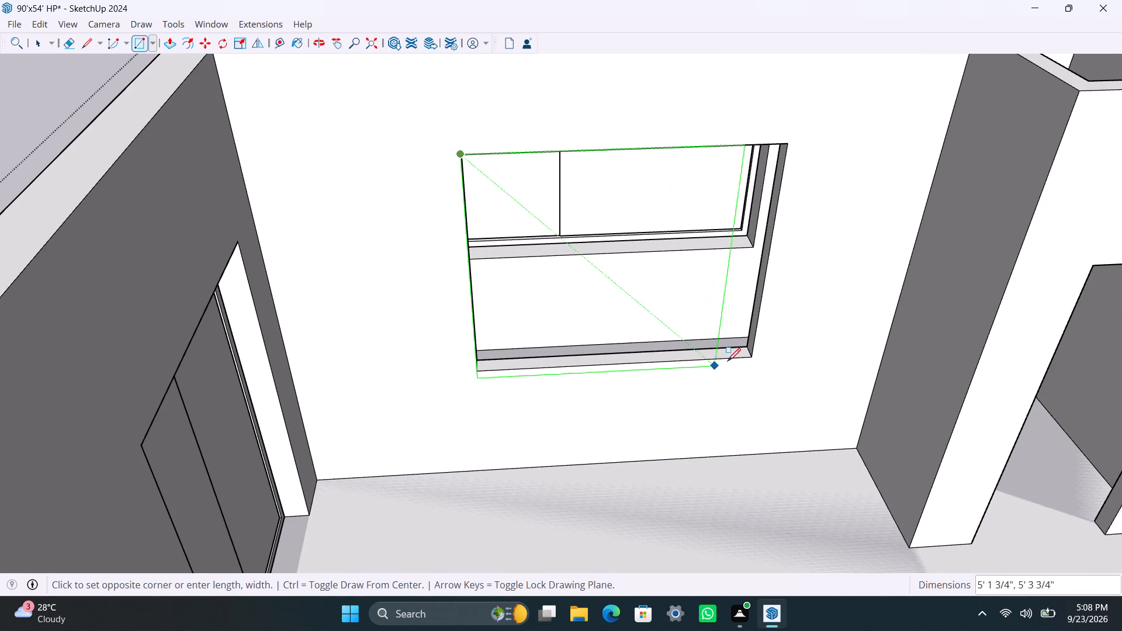
left_click(750, 356)
key("space")
Make a group of the rectangle filling the interior window opening.
double_click(646, 301)
right_click_drag(632, 320, 627, 327)
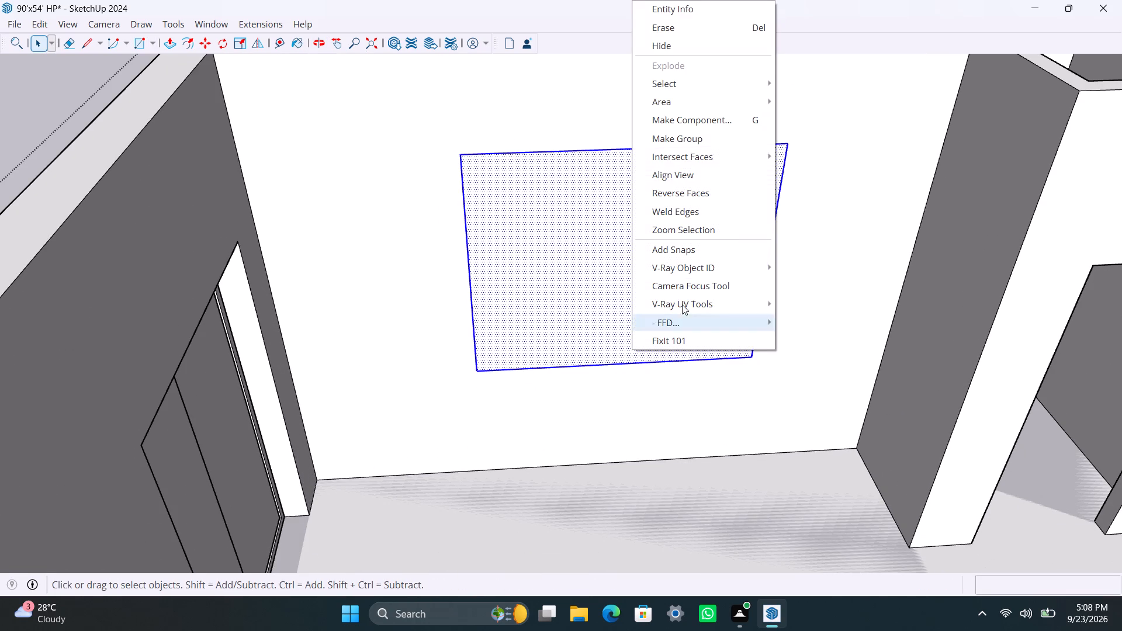
left_click(669, 140)
Offset the grouped rectangle's outline 2" inward and delete the inner face, leaving a frame outline.
scroll(491, 281, "up", 4)
triple_click(491, 280)
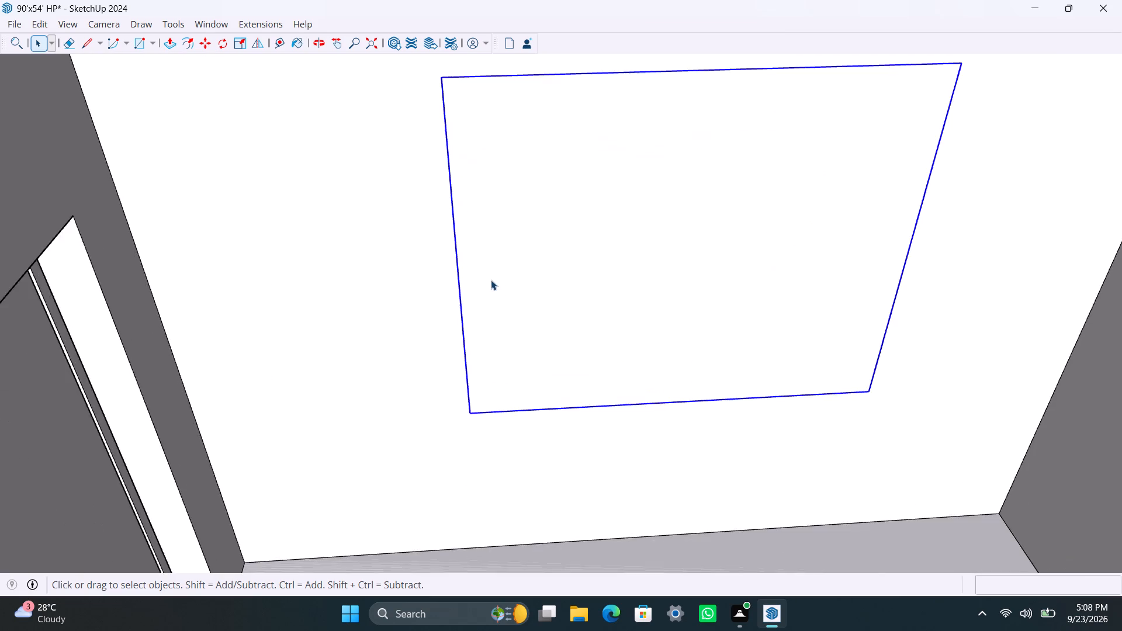
key("f")
left_click(475, 227)
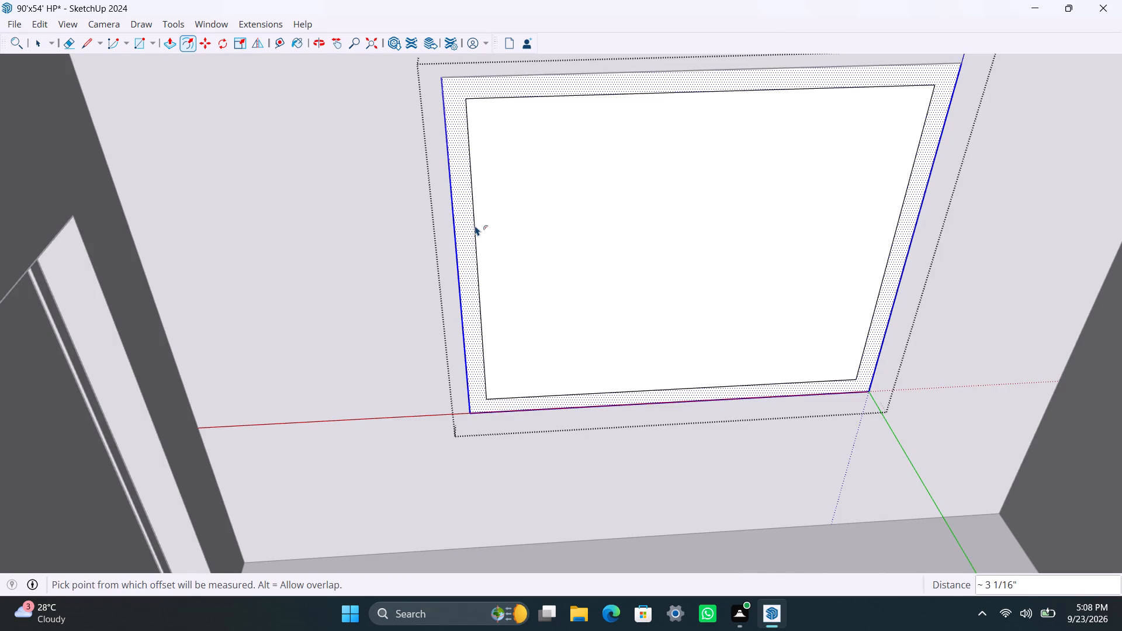
type("2\"")
key("Return")
key("space")
left_click(543, 244)
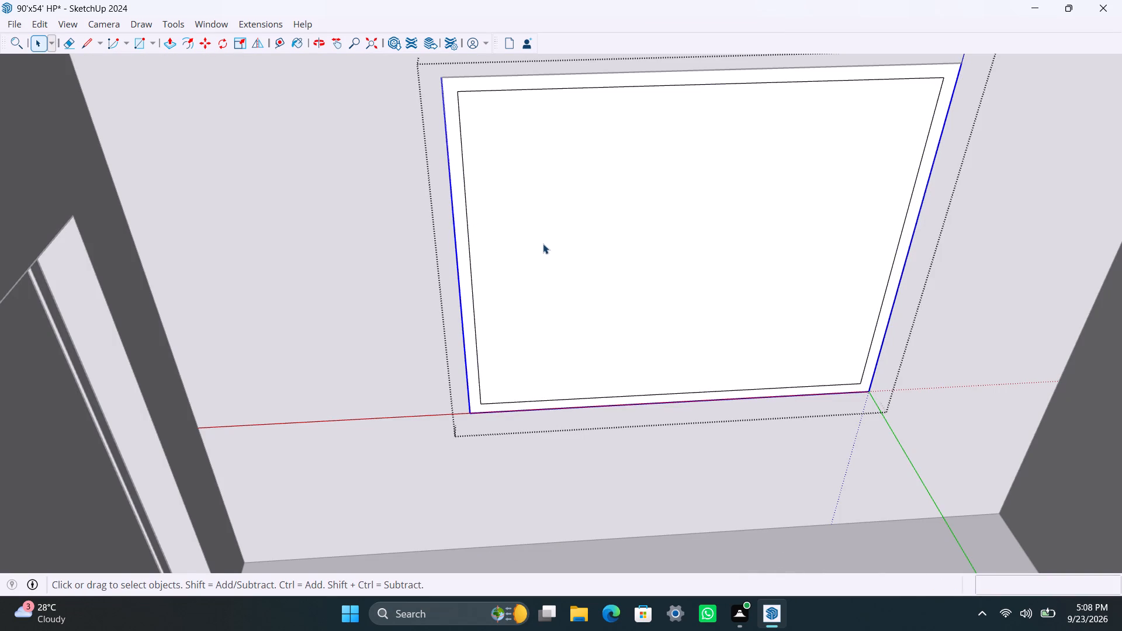
key("Delete")
Extrude the interior window's frame face 1.5" into the wall opening with Push/Pull.
scroll(472, 396, "down", 4)
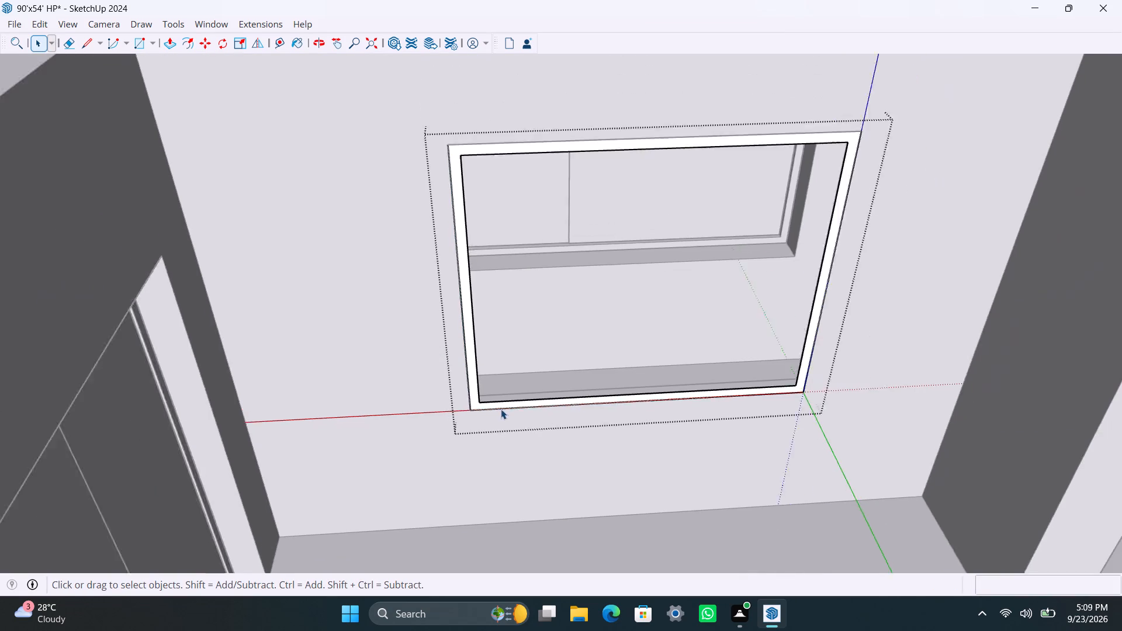
middle_click_drag(509, 407, 403, 440)
scroll(404, 426, "up", 6)
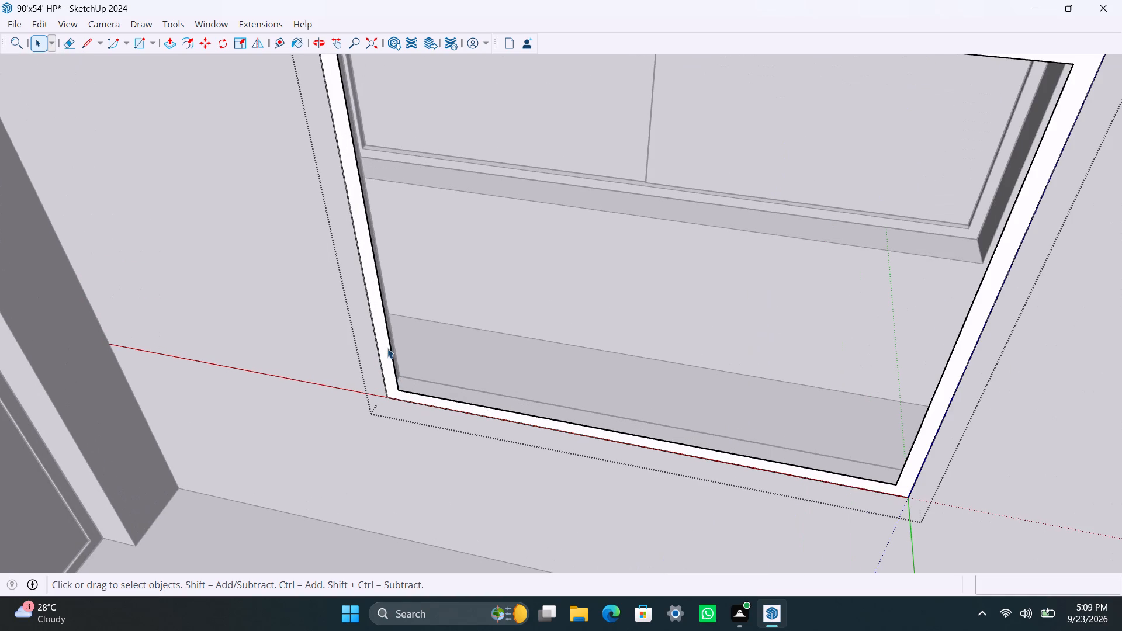
left_click(387, 348)
key("p")
left_click(387, 349)
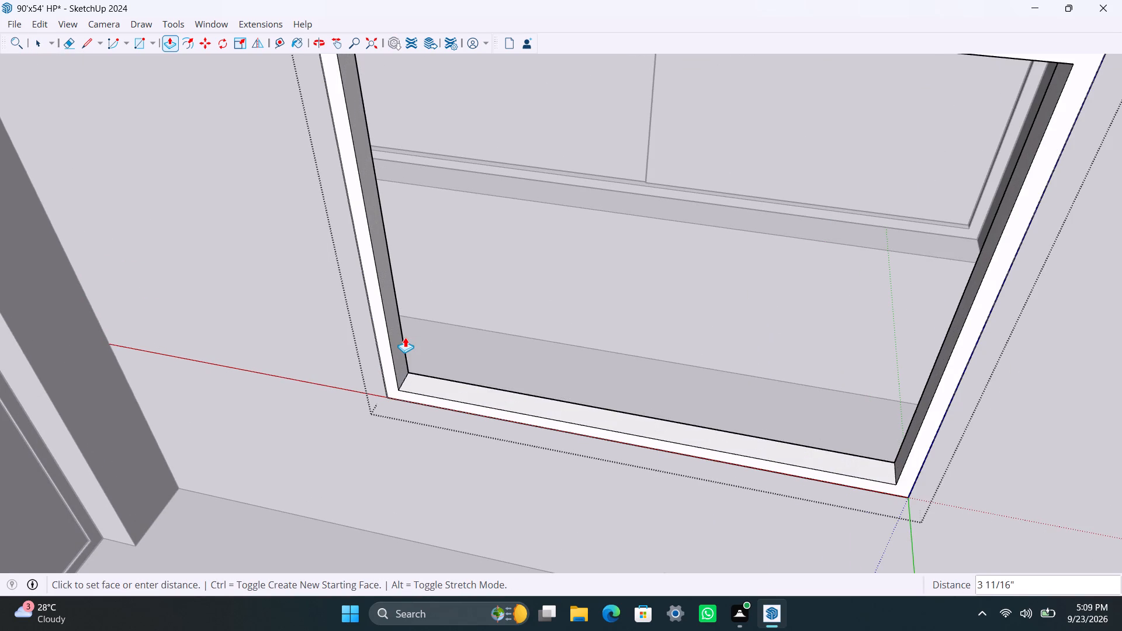
type("1.5\"")
key("Return")
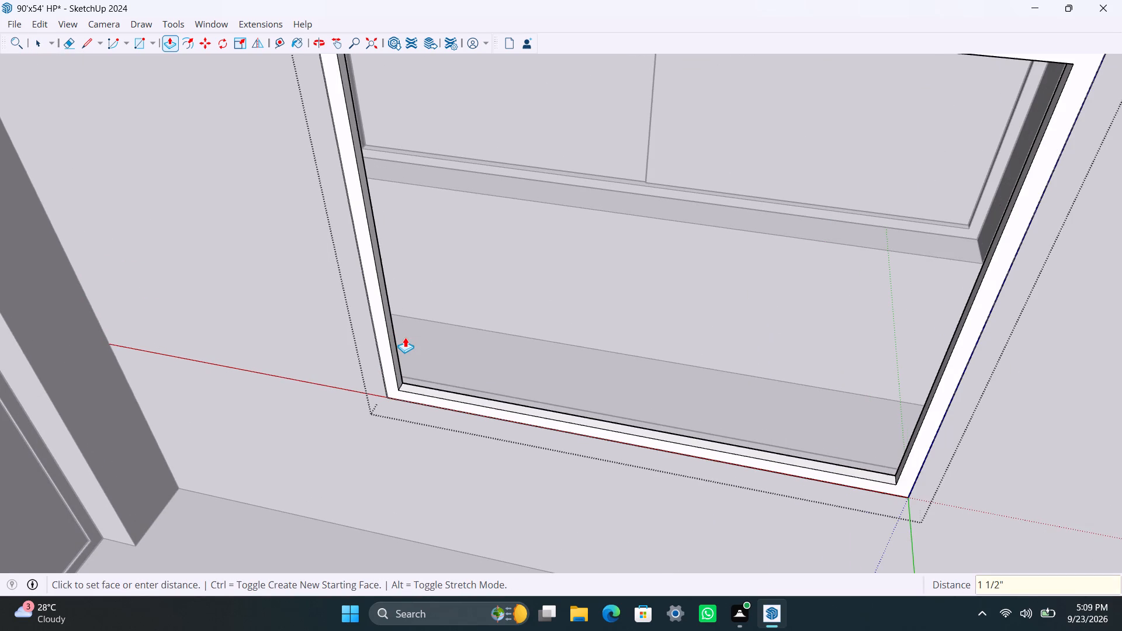
Extrude the interior window frame's front face a further 1.5" toward the room.
left_click(387, 351)
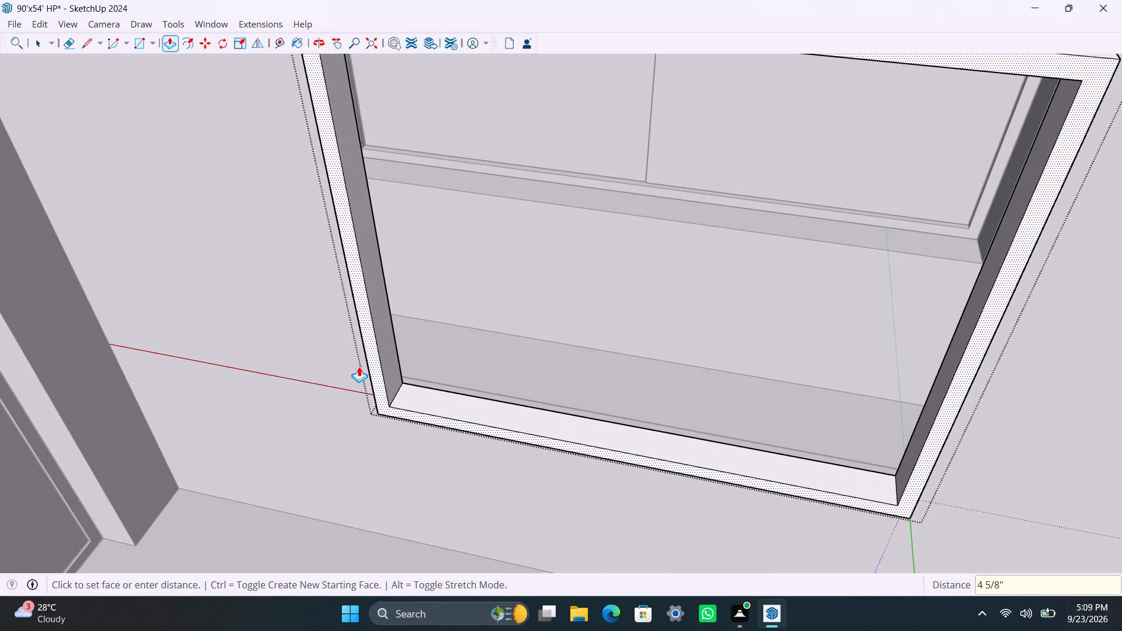
type("1.5\"")
key("Return")
key("space")
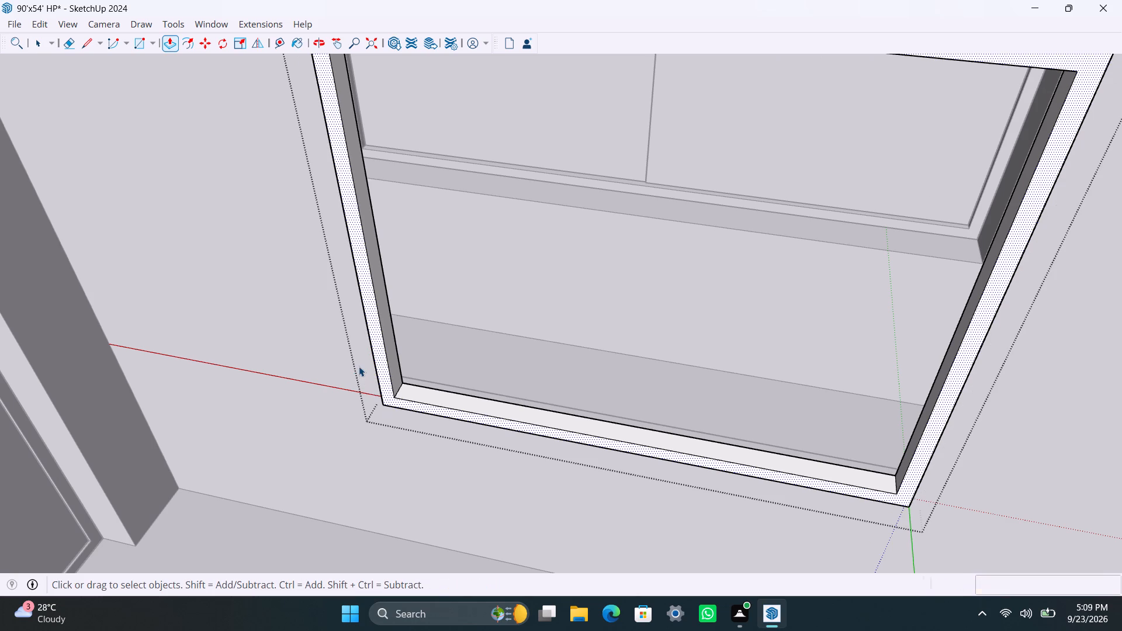
scroll(348, 360, "down", 8)
middle_click_drag(441, 416, 505, 402)
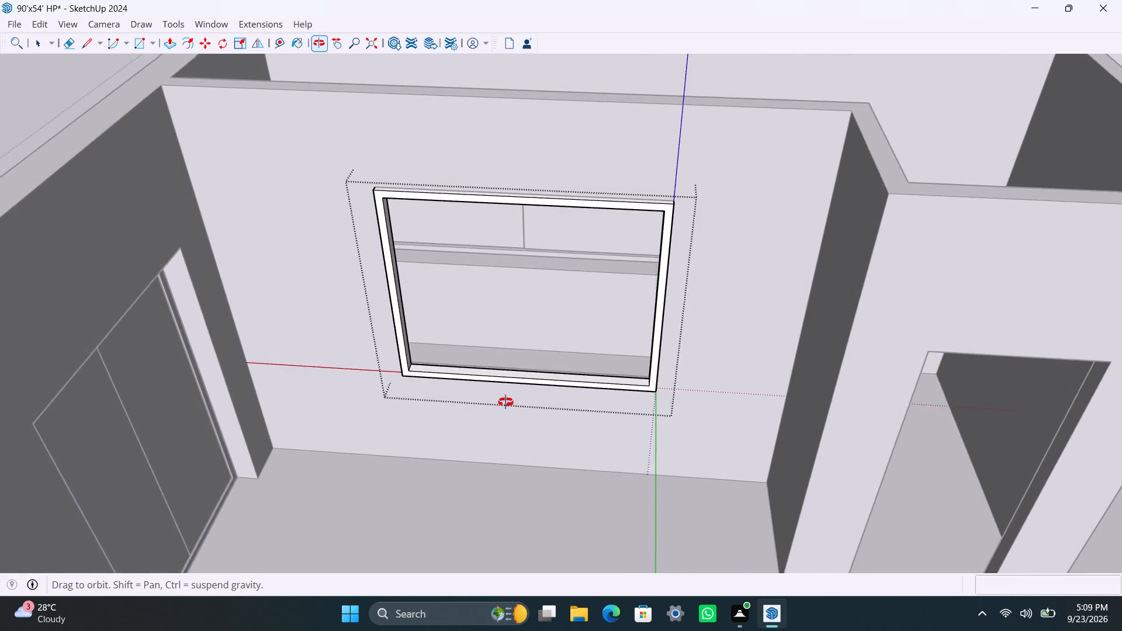
Draw a 2'10" by 4'8" rectangle over the left half of the interior window frame's opening and group it.
middle_click_drag(505, 402, 507, 402)
key("r")
left_click(400, 202)
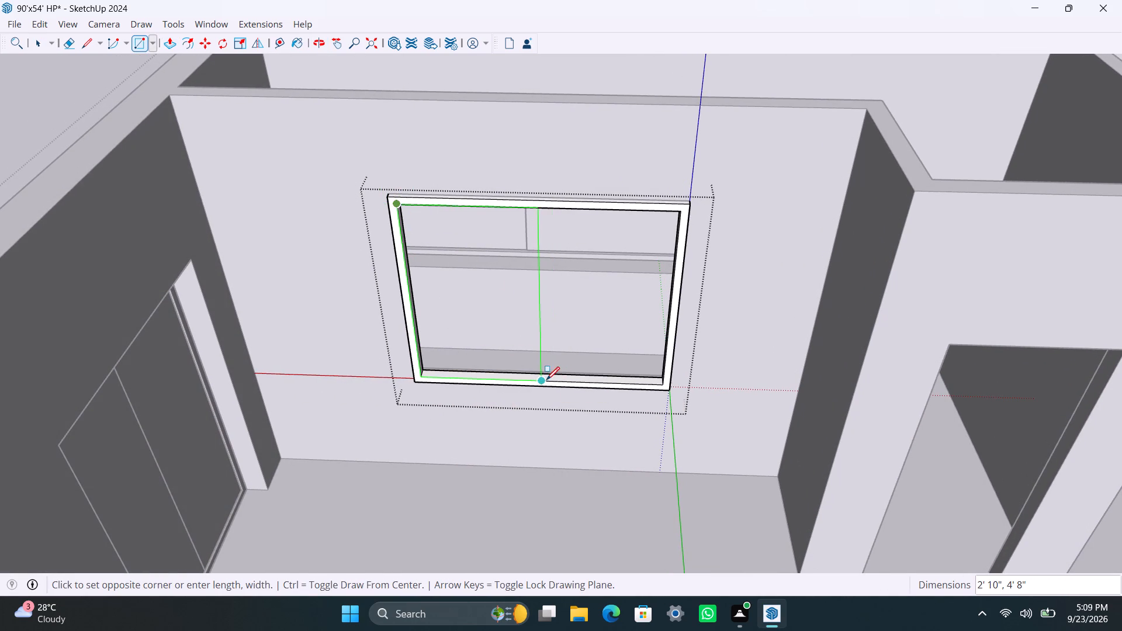
left_click(545, 379)
key("space")
left_click(569, 363)
key("Delete")
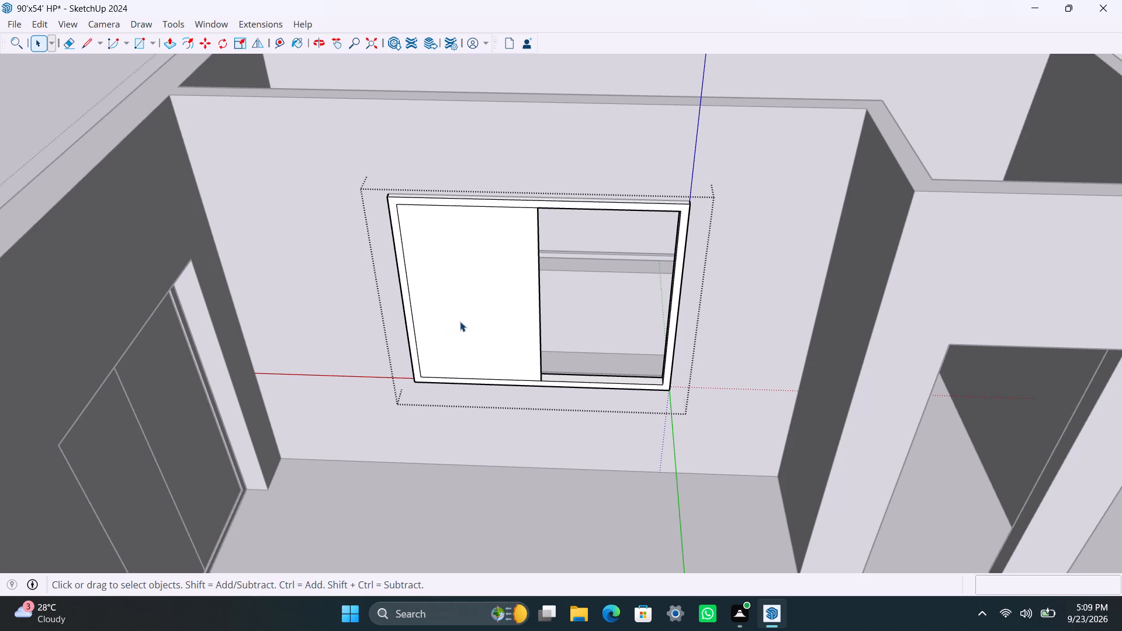
double_click(460, 322)
right_click(460, 320)
left_click(523, 137)
Extrude the grouped window pane's face to a thickness of 8 mm.
scroll(542, 367, "down", 4)
middle_click_drag(538, 396, 492, 417)
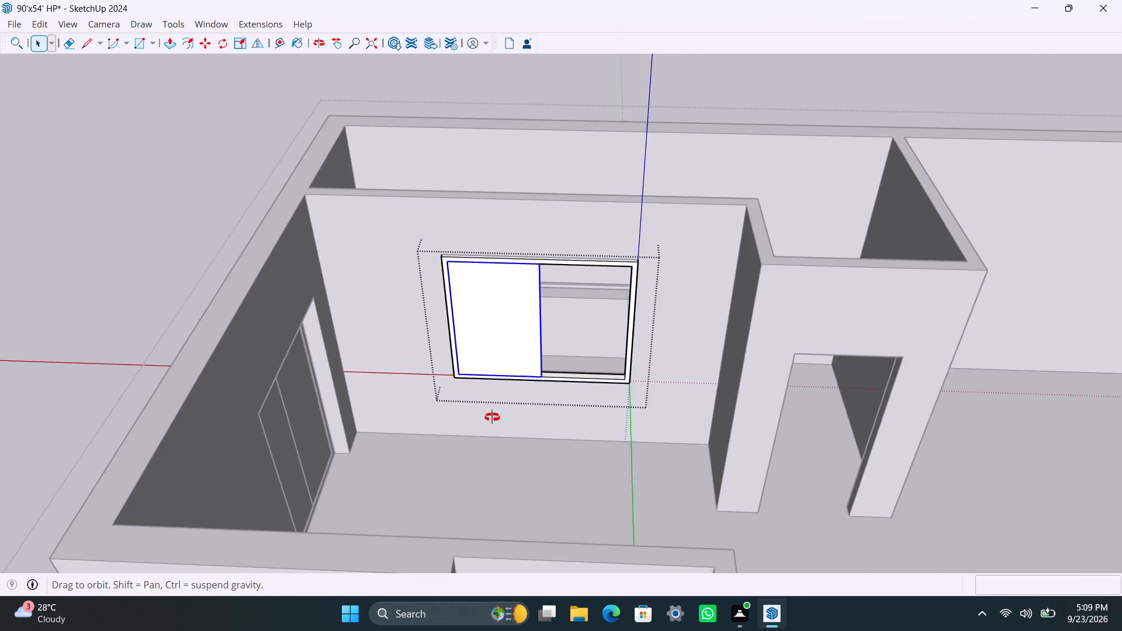
middle_click_drag(492, 417, 411, 441)
scroll(457, 370, "up", 7)
triple_click(465, 341)
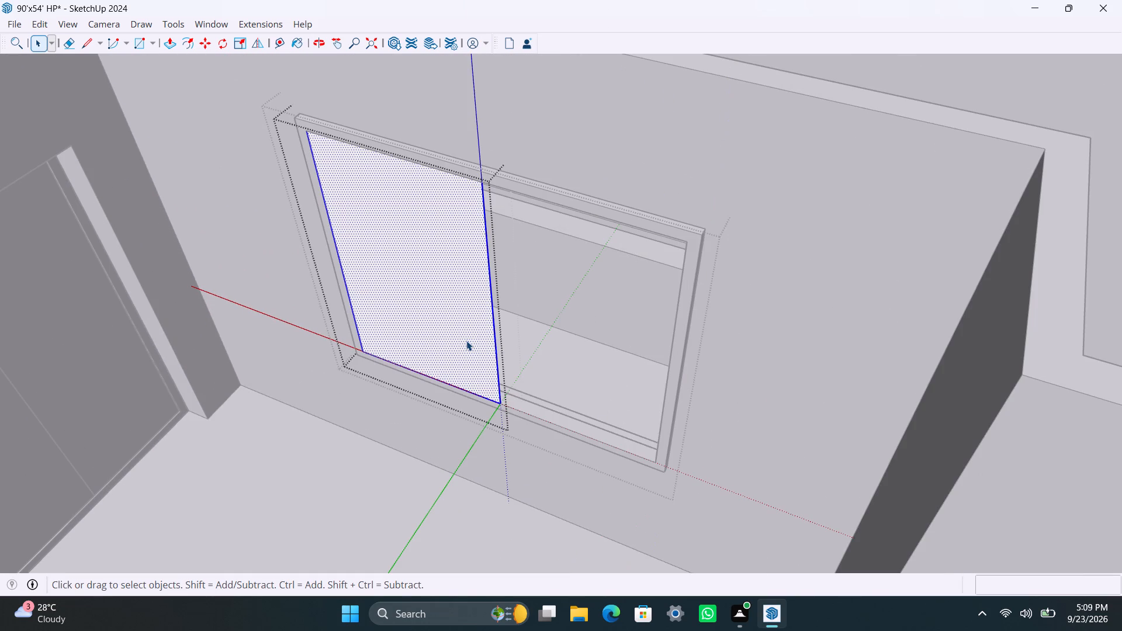
key("p")
left_click(466, 341)
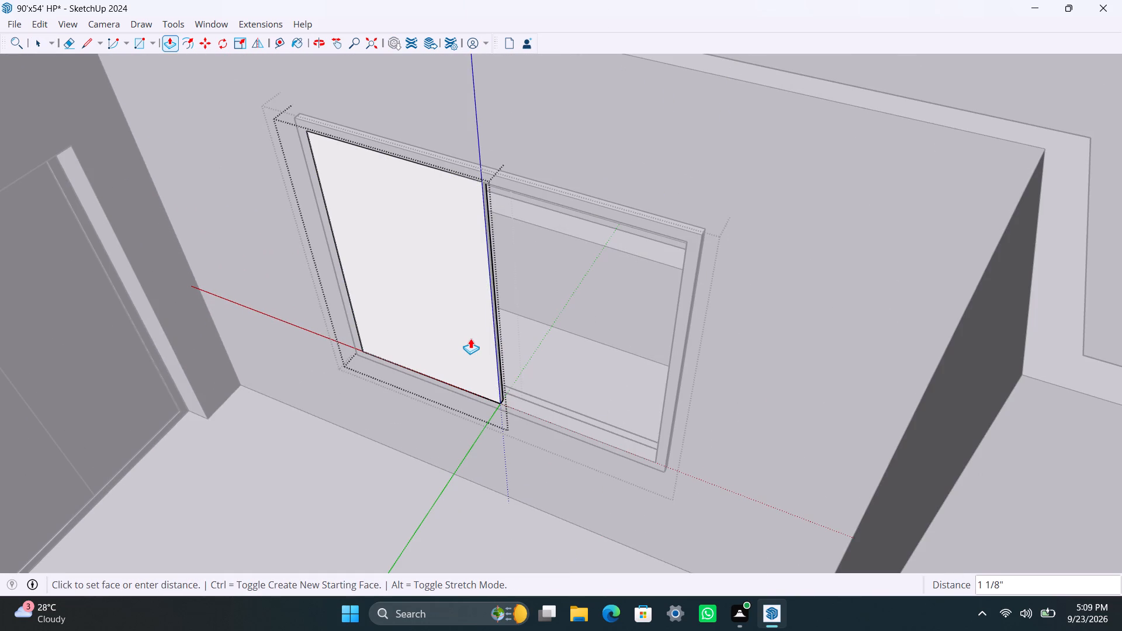
type("8mm")
key("Return")
key("space")
left_click(486, 451)
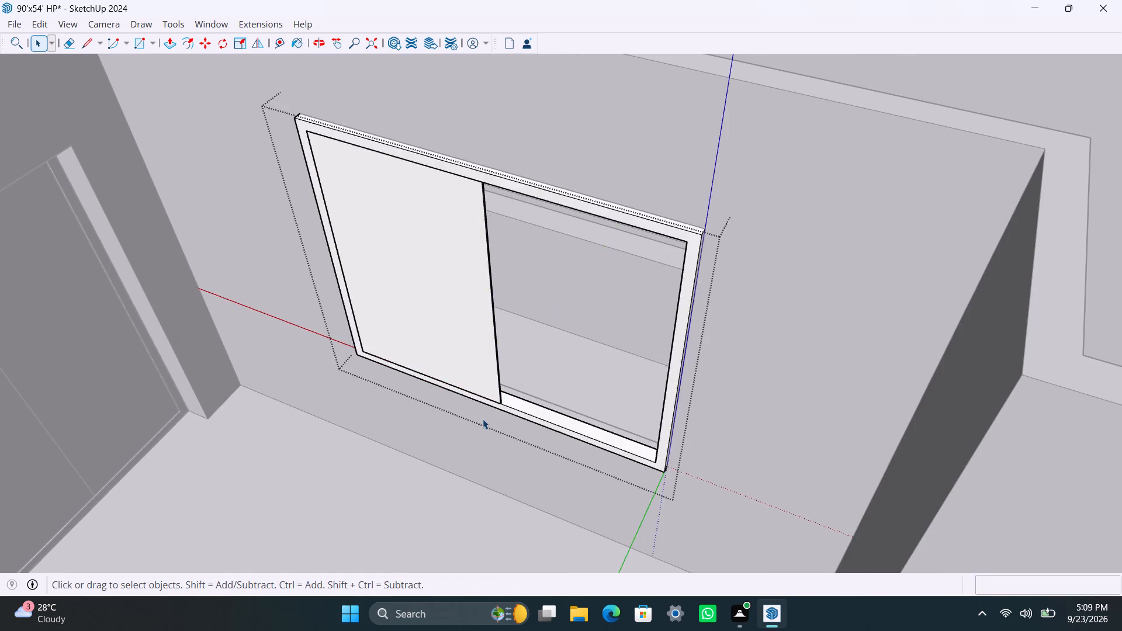
Move the left window pane 1 7/16" back into the depth of the frame.
scroll(483, 419, "up", 8)
left_click(503, 375)
scroll(535, 380, "up", 7)
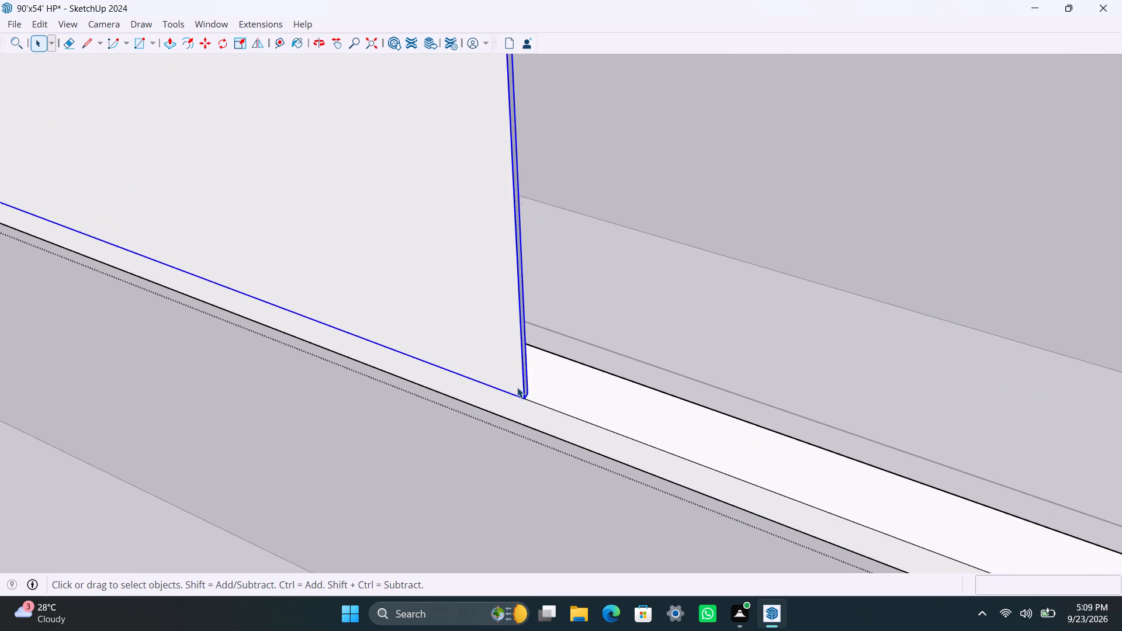
scroll(517, 387, "up", 6)
key("m")
left_click(526, 406)
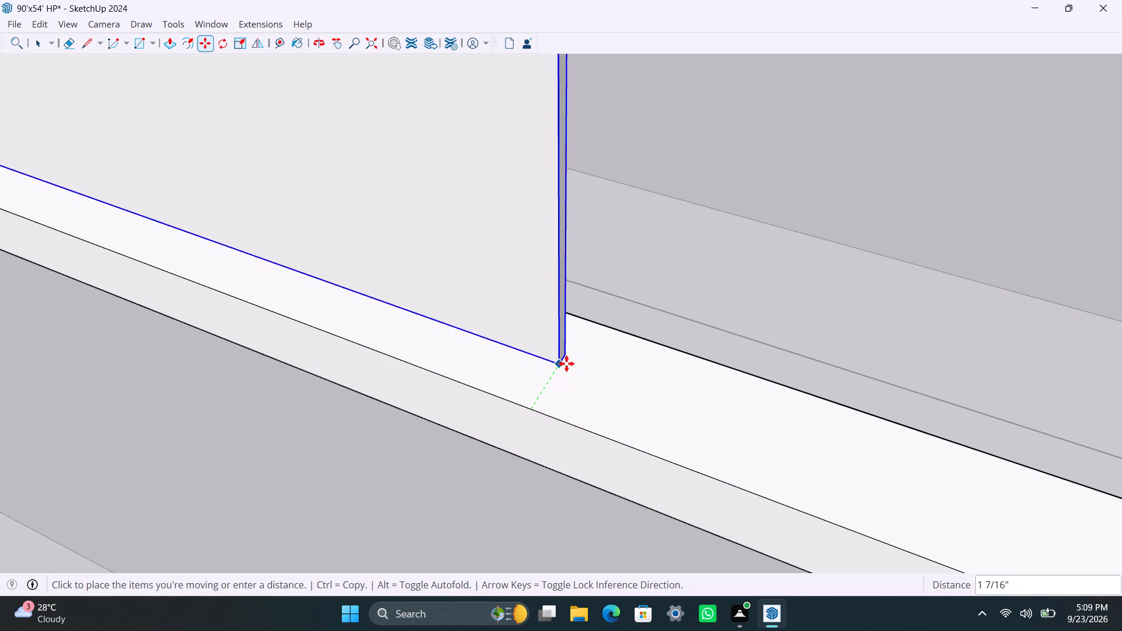
left_click(567, 363)
Copy the pane from its lower corner to the frame's lower right inner corner, filling the other half of the window.
scroll(566, 362, "down", 9)
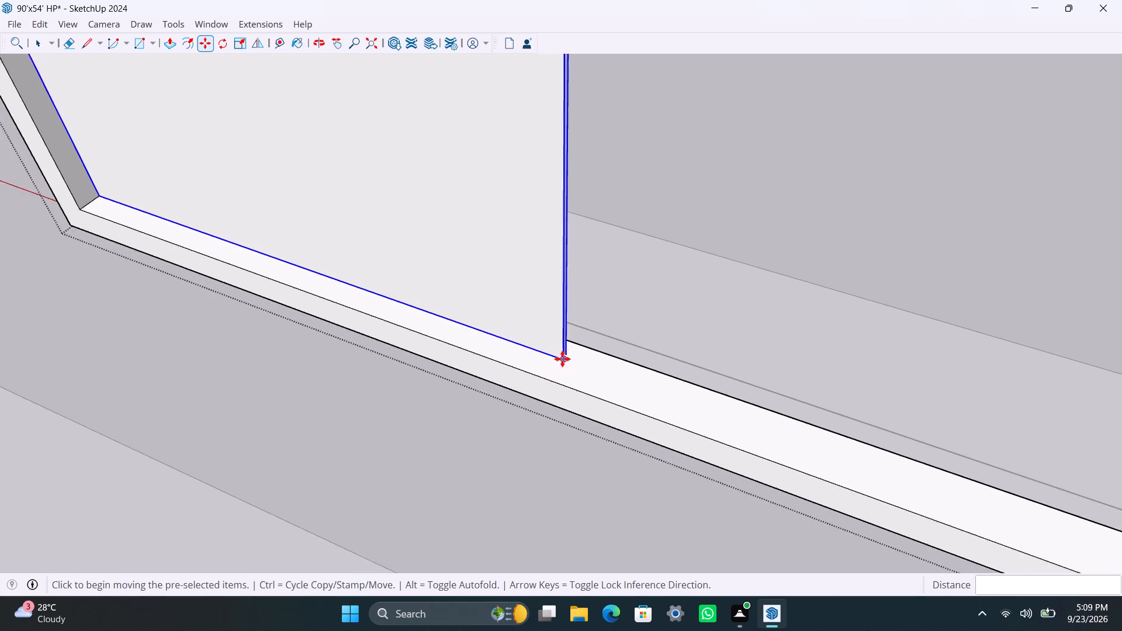
scroll(562, 359, "down", 13)
left_click(561, 359)
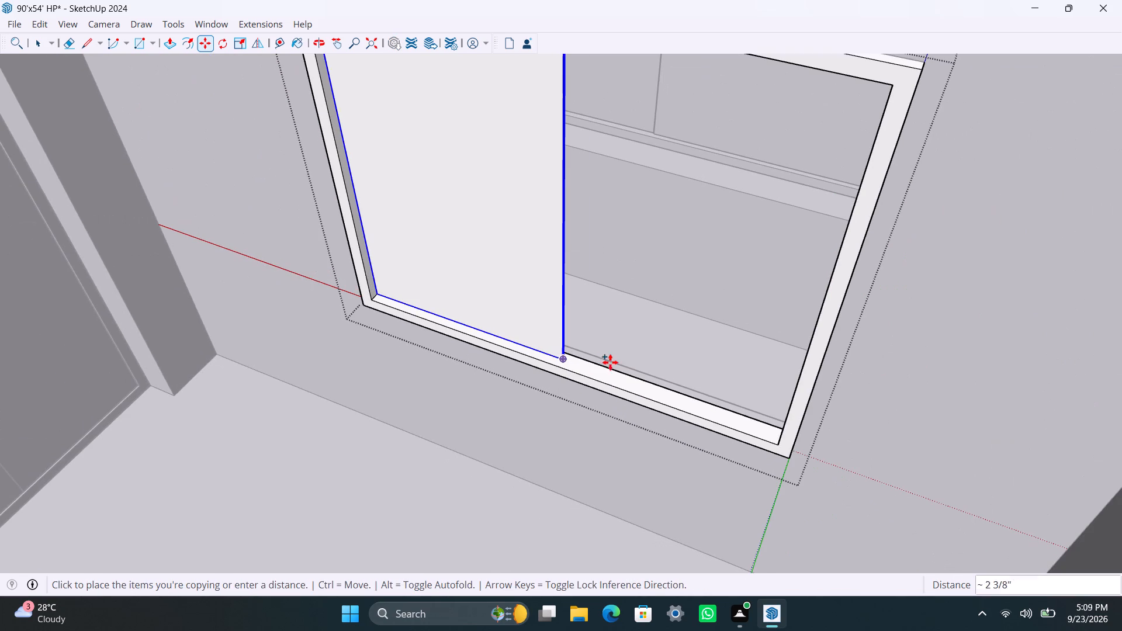
left_click(777, 437)
Move the copied right pane 1 1/16" back into the frame against the left pane, and exit the window group.
scroll(572, 434, "up", 2)
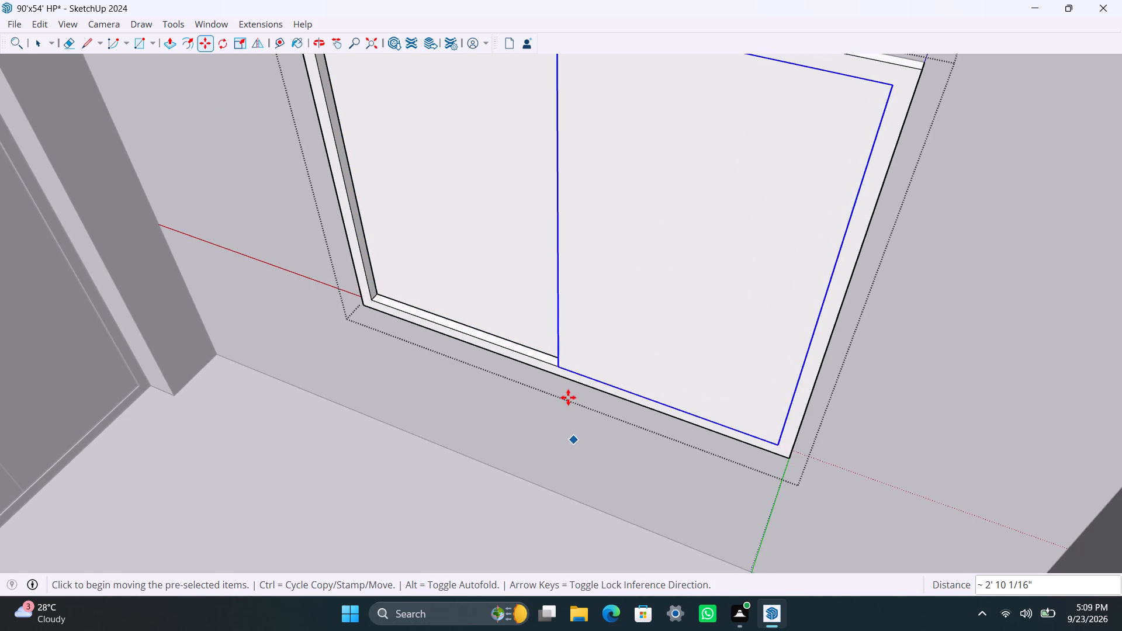
scroll(568, 397, "up", 9)
middle_click_drag(552, 405, 913, 497)
scroll(732, 355, "up", 1)
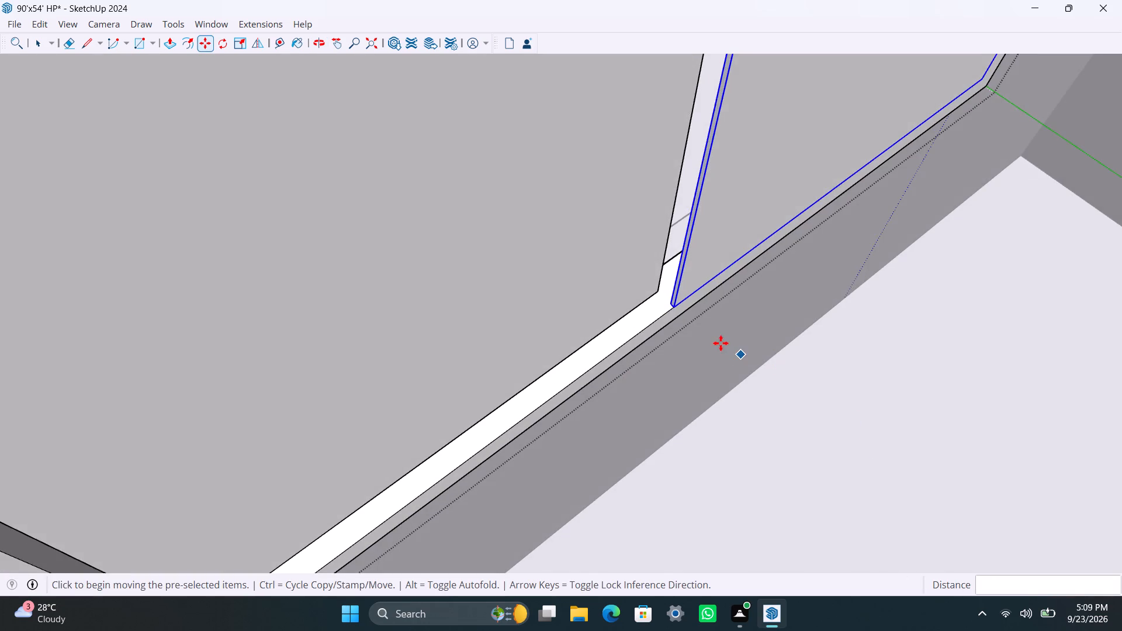
scroll(663, 304, "up", 10)
left_click(654, 289)
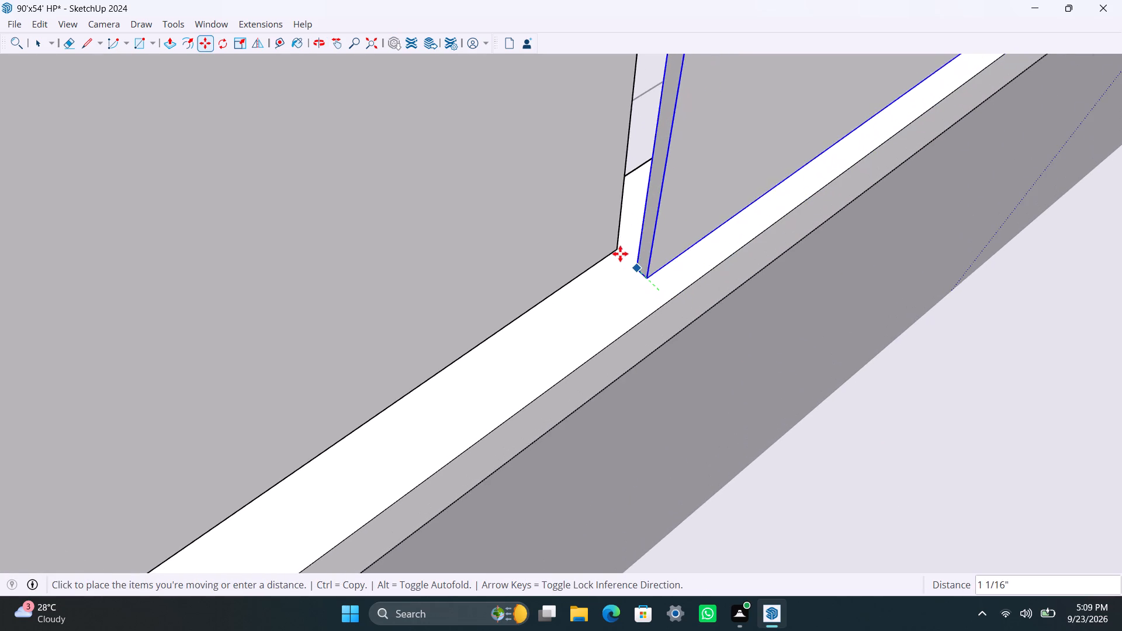
left_click(618, 251)
key("space")
scroll(618, 309, "down", 17)
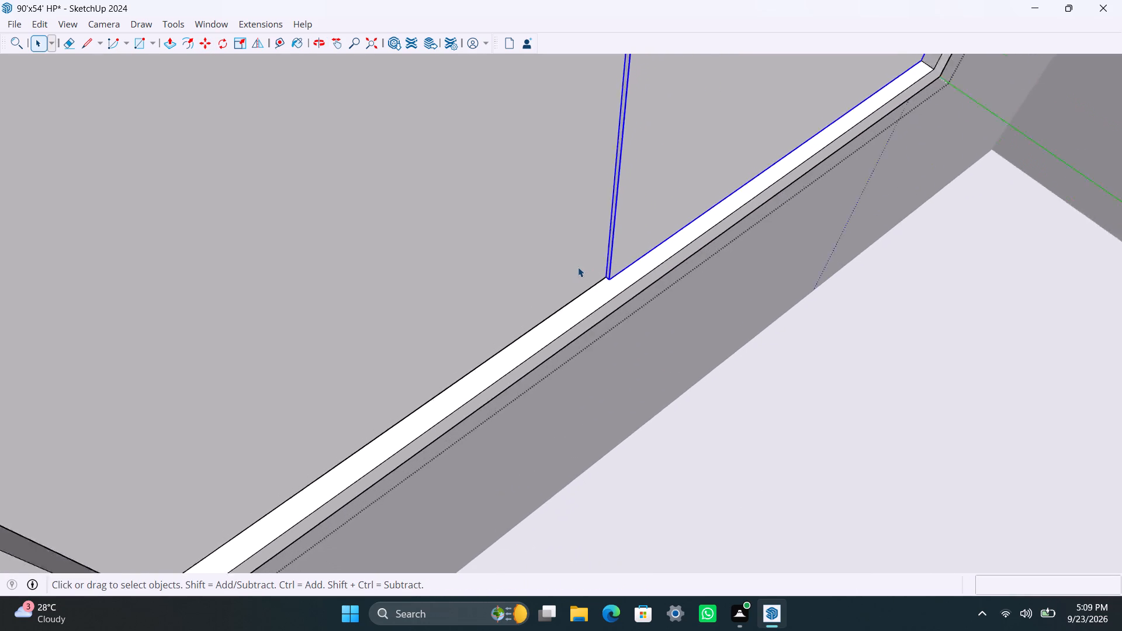
scroll(578, 267, "down", 20)
scroll(578, 267, "down", 12)
middle_click_drag(664, 340, 573, 311)
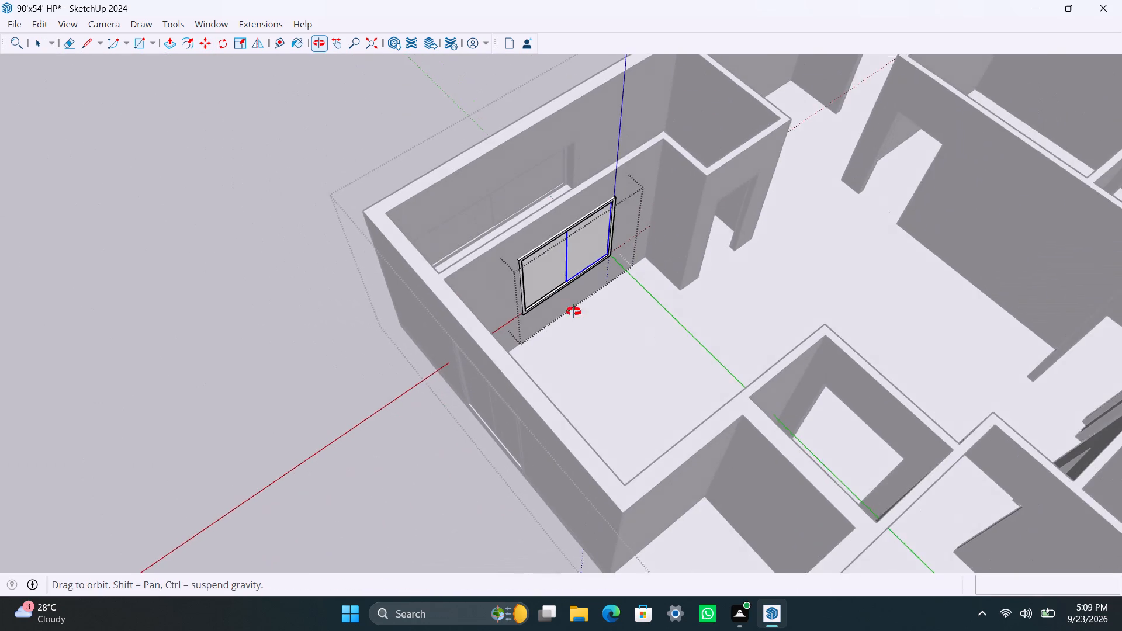
middle_click_drag(573, 311, 497, 283)
left_click(367, 314)
Draw a rectangle filling the doorway beside the interior window and make it a group.
scroll(513, 300, "down", 6)
middle_click_drag(683, 297, 660, 293)
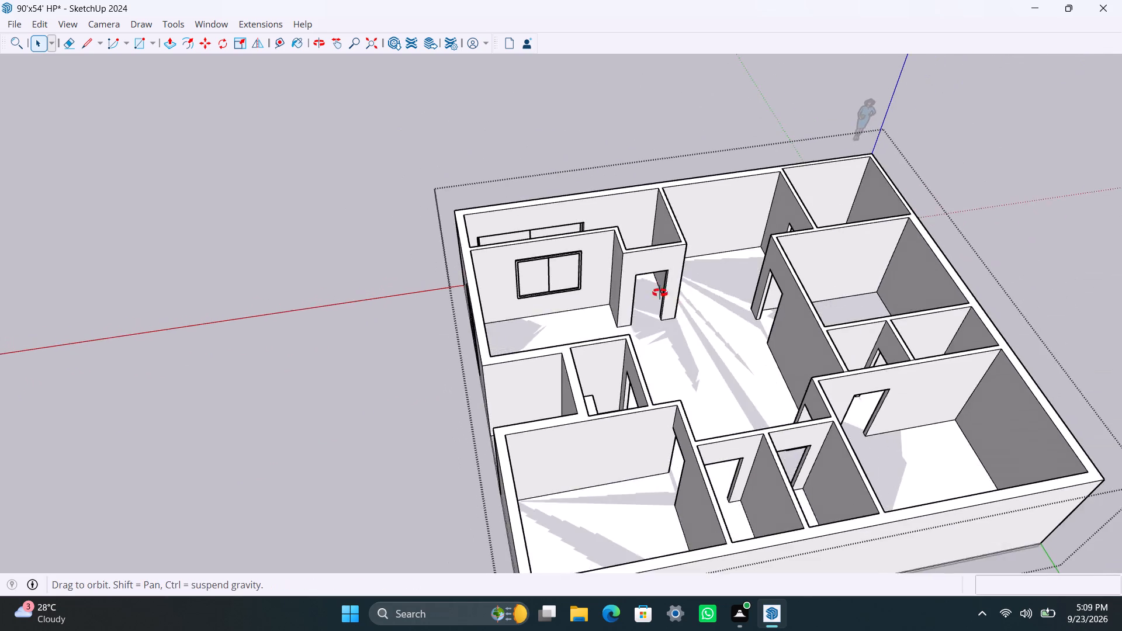
middle_click_drag(660, 293, 623, 275)
scroll(697, 344, "down", 4)
middle_click_drag(652, 340, 518, 344, "shift")
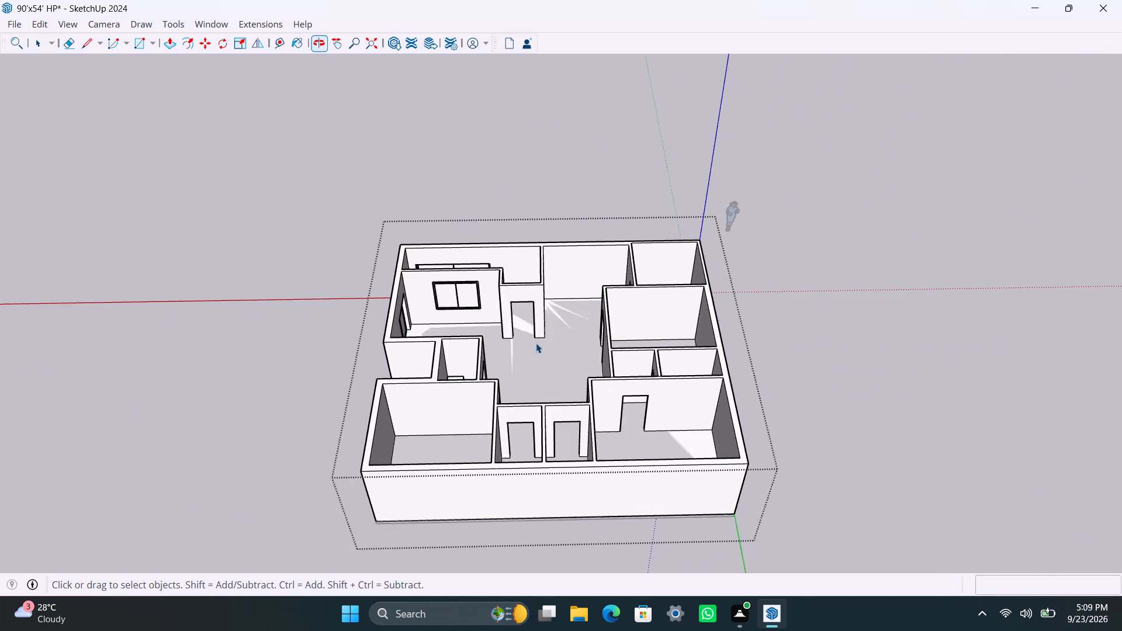
scroll(520, 330, "up", 9)
scroll(501, 296, "down", 4)
middle_click_drag(501, 296, 442, 319)
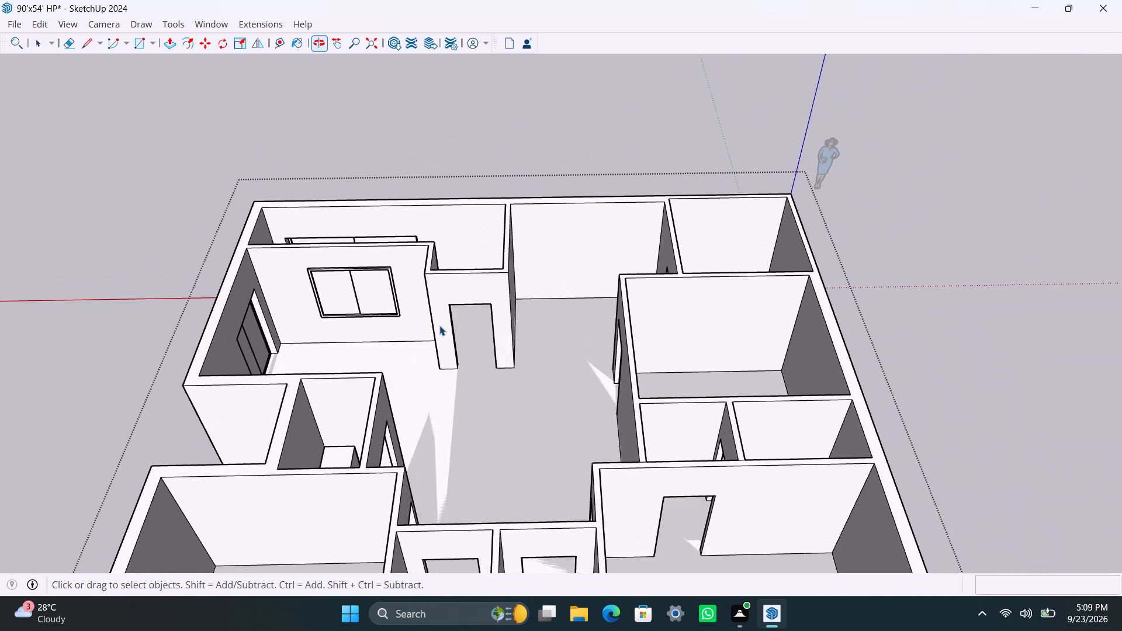
scroll(442, 310, "up", 3)
middle_click_drag(472, 304, 475, 297)
scroll(475, 298, "up", 7)
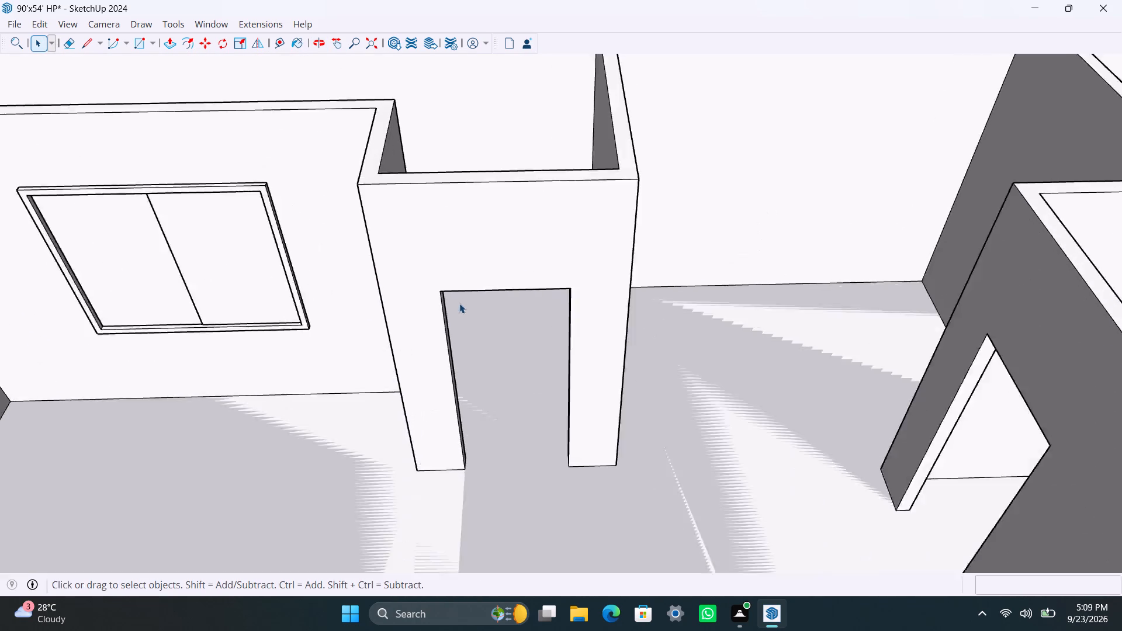
scroll(459, 303, "up", 1)
key("r")
left_click(441, 286)
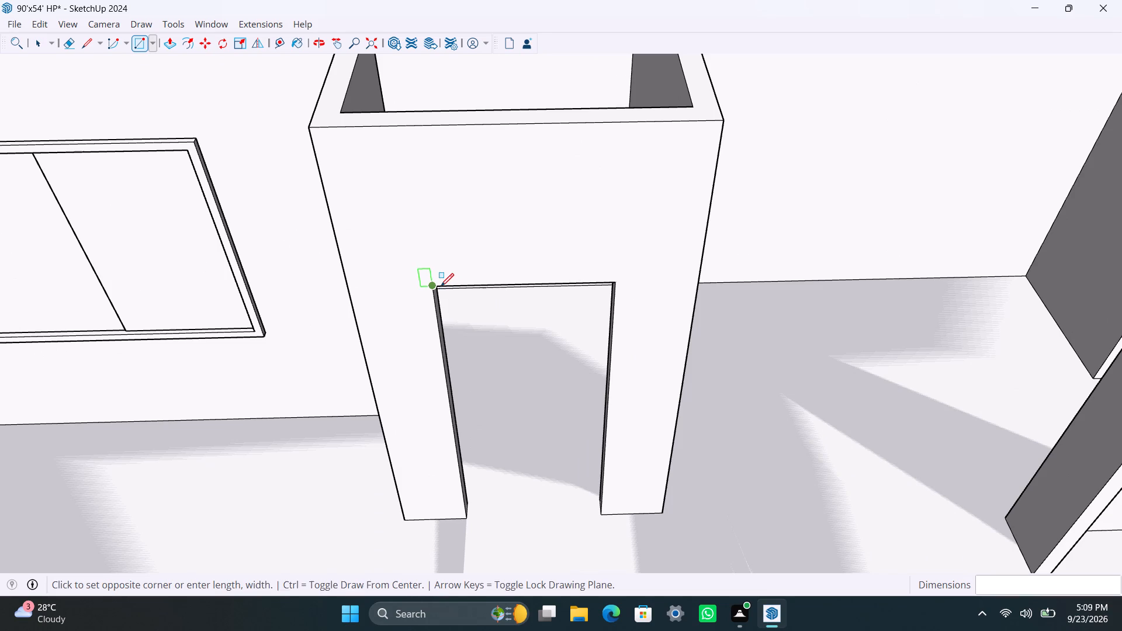
left_click(604, 511)
key("space")
double_click(556, 473)
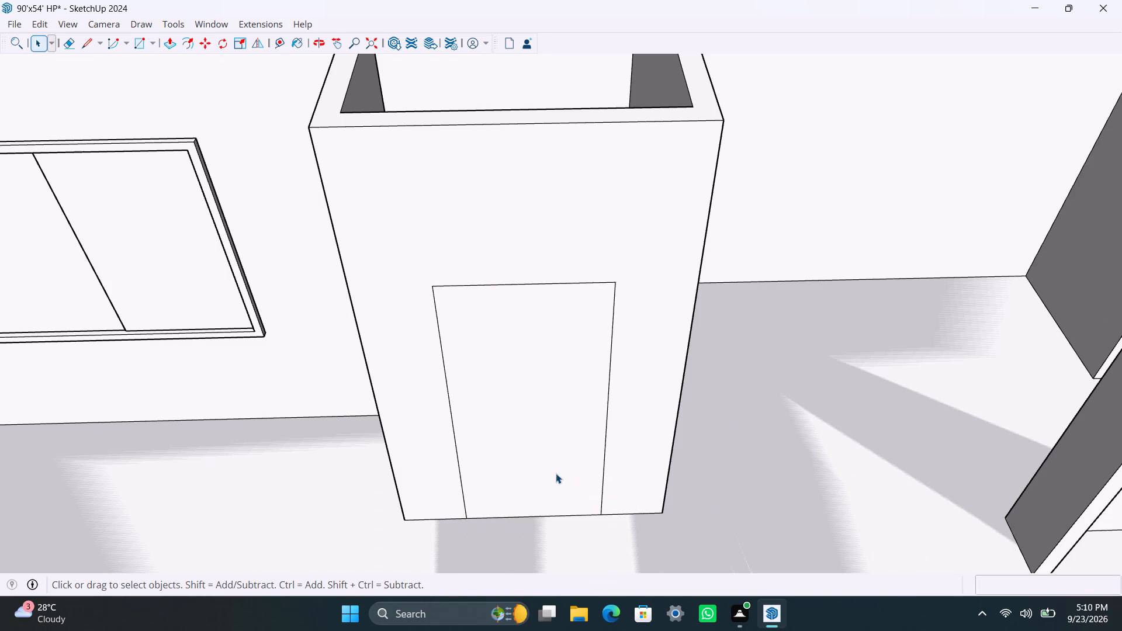
right_click(556, 472)
left_click(600, 267)
Offset the grouped door rectangle's outline 2" inward and delete the inner face, leaving a frame outline.
double_click(487, 419)
left_click(483, 405)
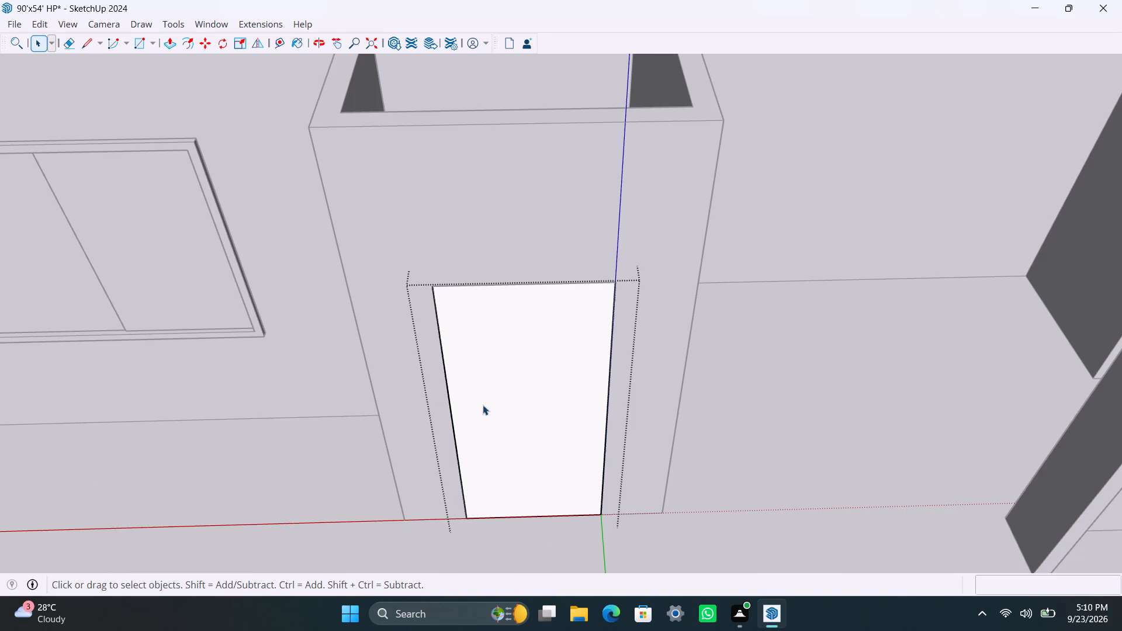
key("f")
left_click(457, 351)
type("2\"")
key("Return")
key("space")
left_click(515, 409)
key("Delete")
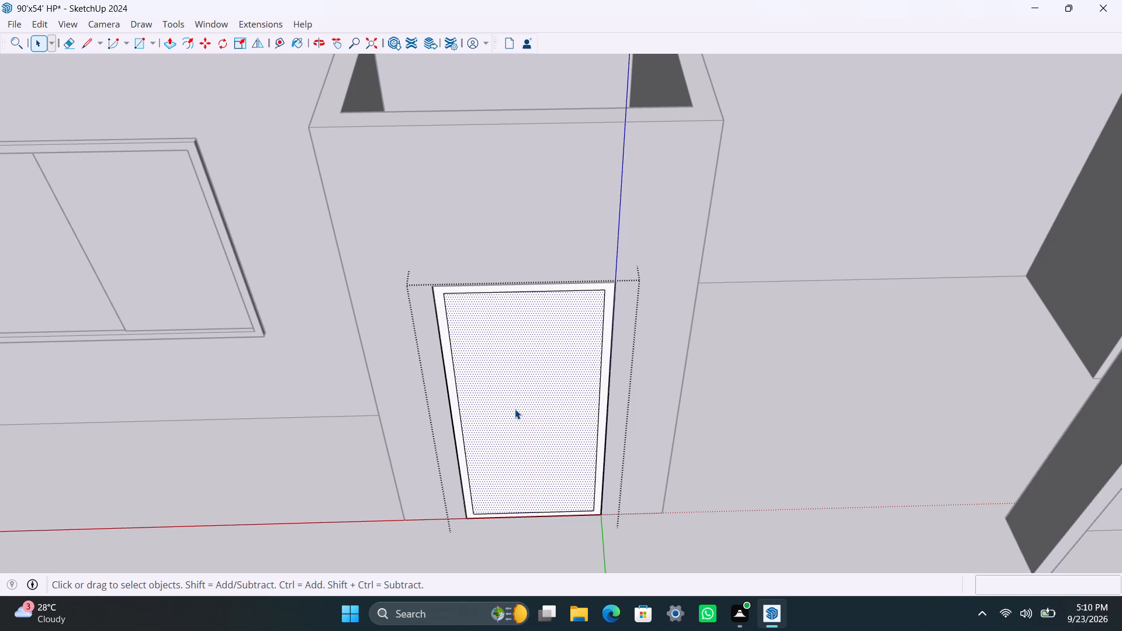
Extrude the door frame's face 2.5" with Push/Pull.
scroll(504, 532, "up", 2)
scroll(461, 500, "up", 5)
left_click(460, 494)
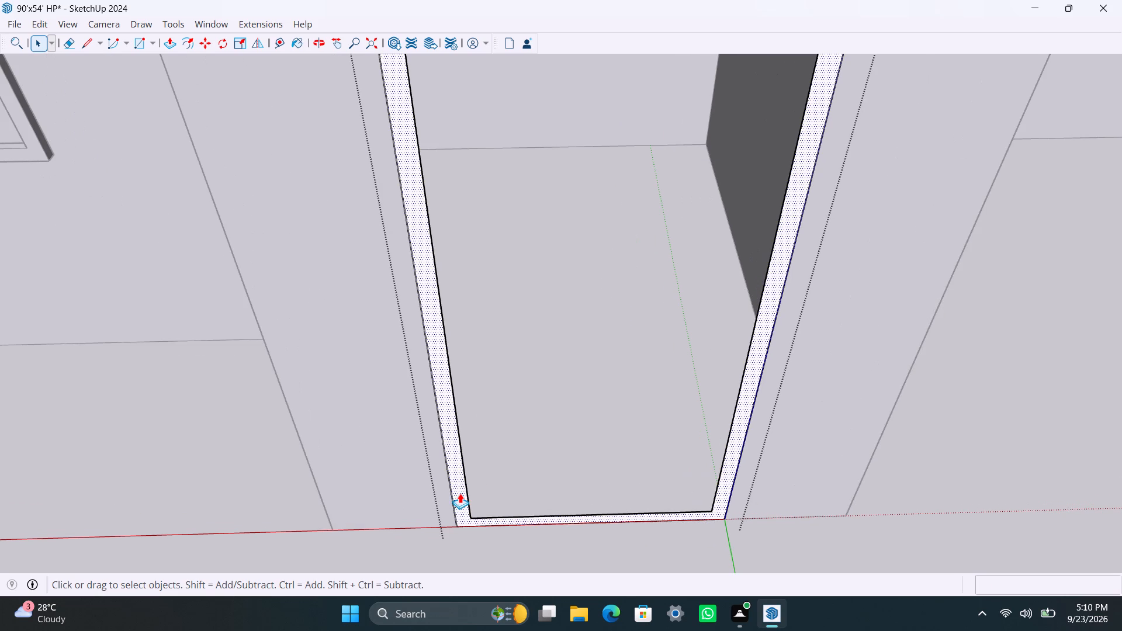
key("p")
left_click(460, 493)
type("2.5\"")
key("Return")
key("space")
Draw a rectangle filling the inside of the door frame and make it a group for the door panel.
scroll(491, 442, "down", 9)
middle_click_drag(454, 386, 432, 384)
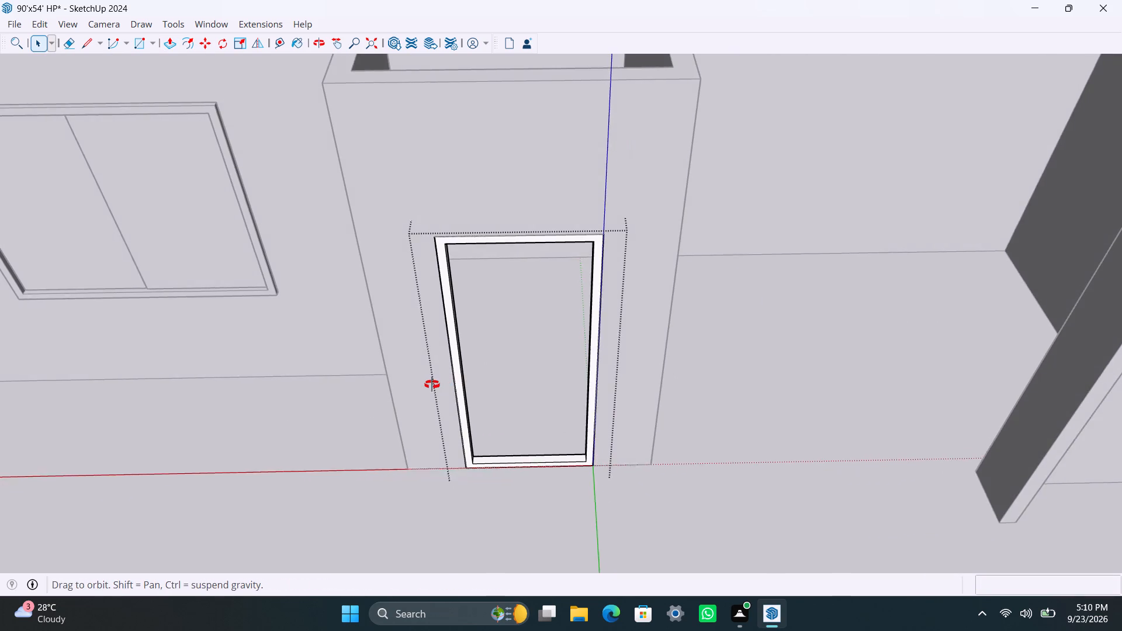
middle_click_drag(432, 384, 430, 384)
key("r")
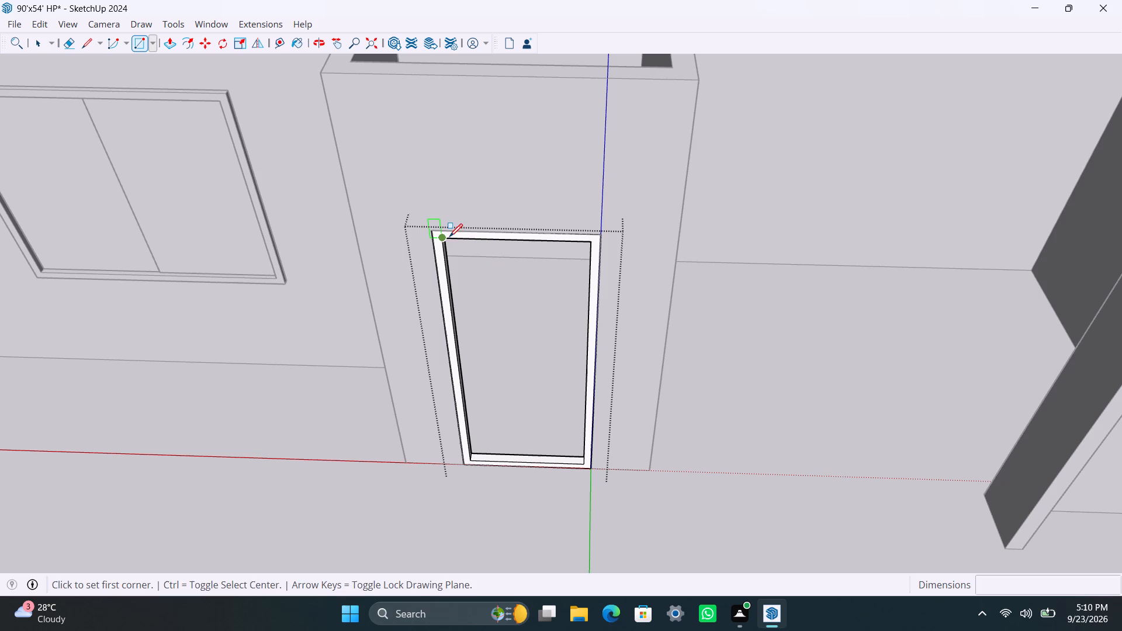
left_click(448, 237)
left_click(577, 466)
key("space")
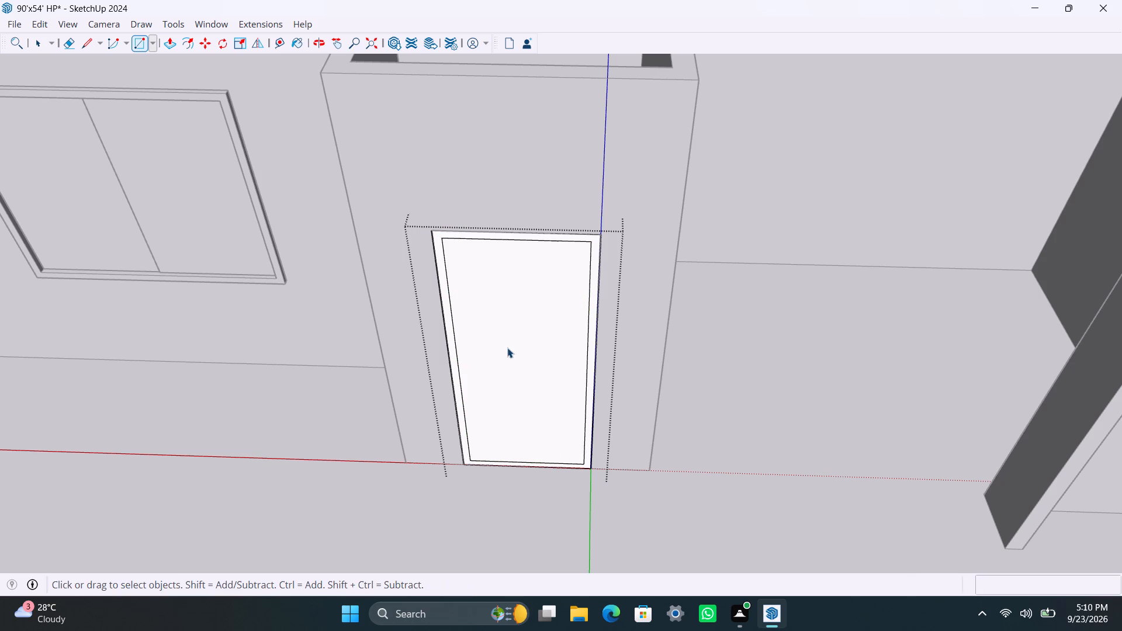
double_click(507, 348)
right_click(504, 346)
left_click(532, 140)
Extrude the door panel's face to a thickness of 18 mm.
triple_click(508, 374)
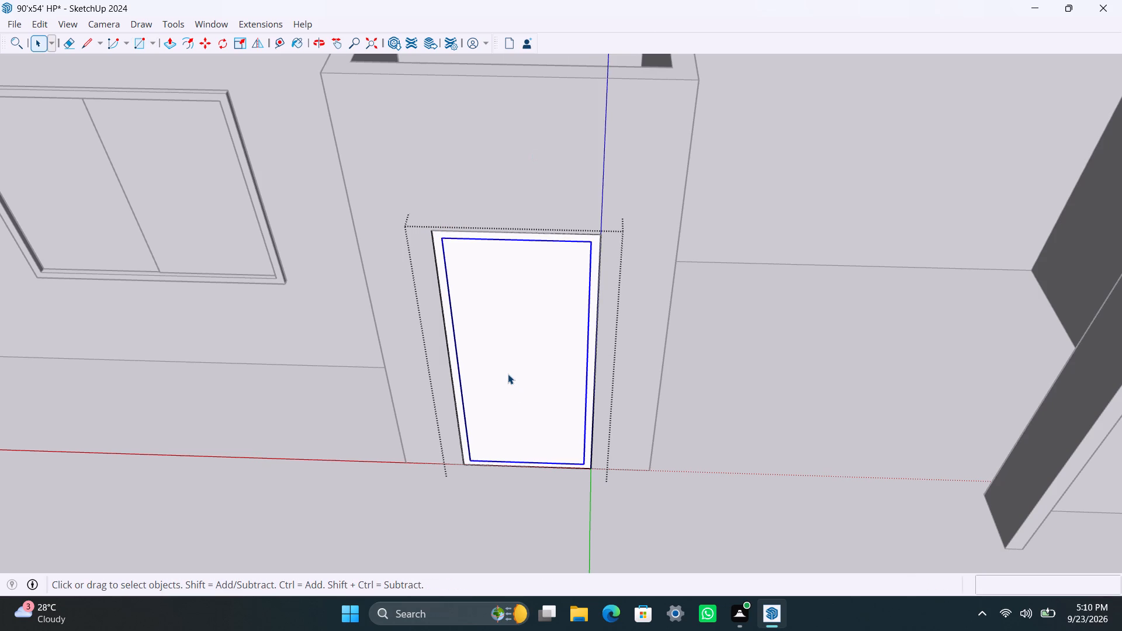
key("p")
left_click(508, 373)
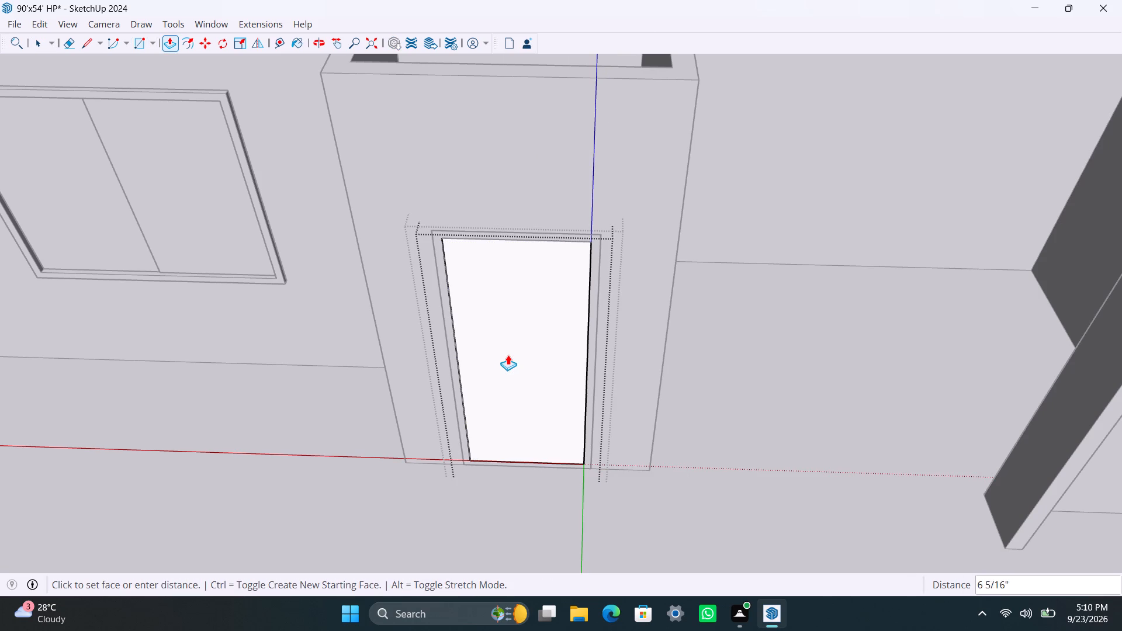
type("18mm")
key("Return")
key("space")
Place a horizontal guide 4' below the door panel's top edge.
scroll(507, 362, "up", 3)
scroll(505, 362, "down", 3)
key("t")
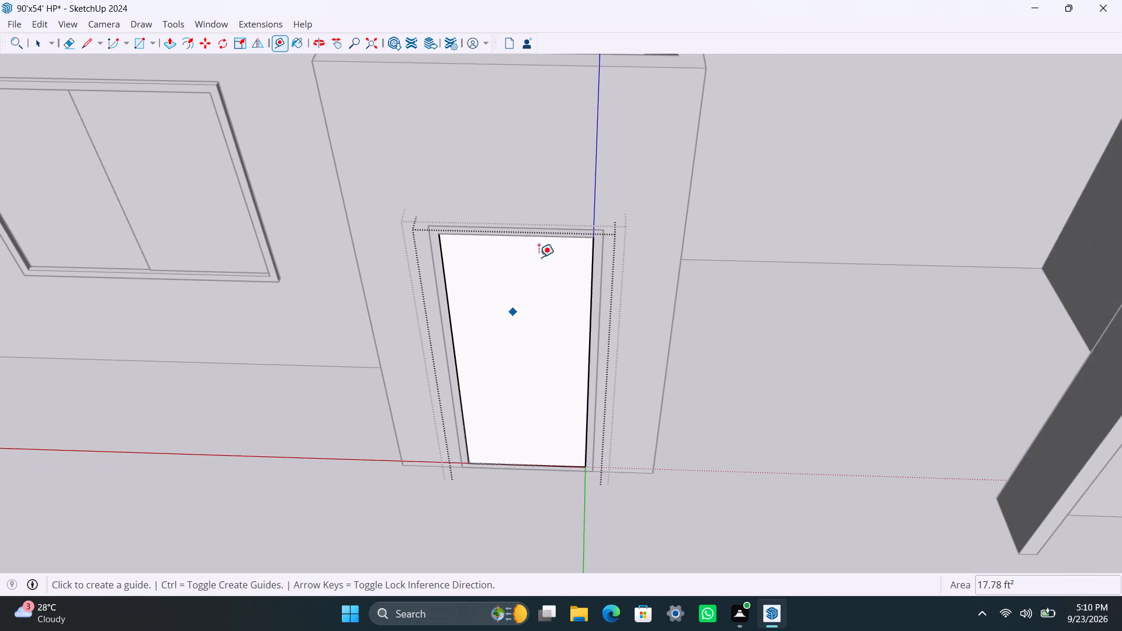
left_click_drag(541, 235, 539, 245)
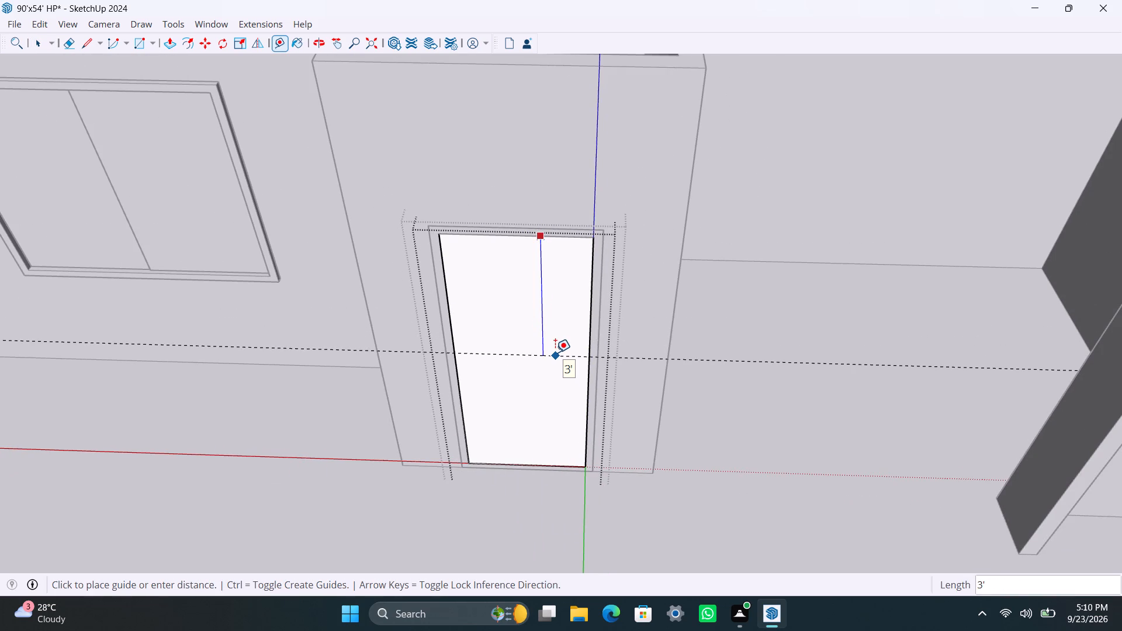
type("4'")
key("Return")
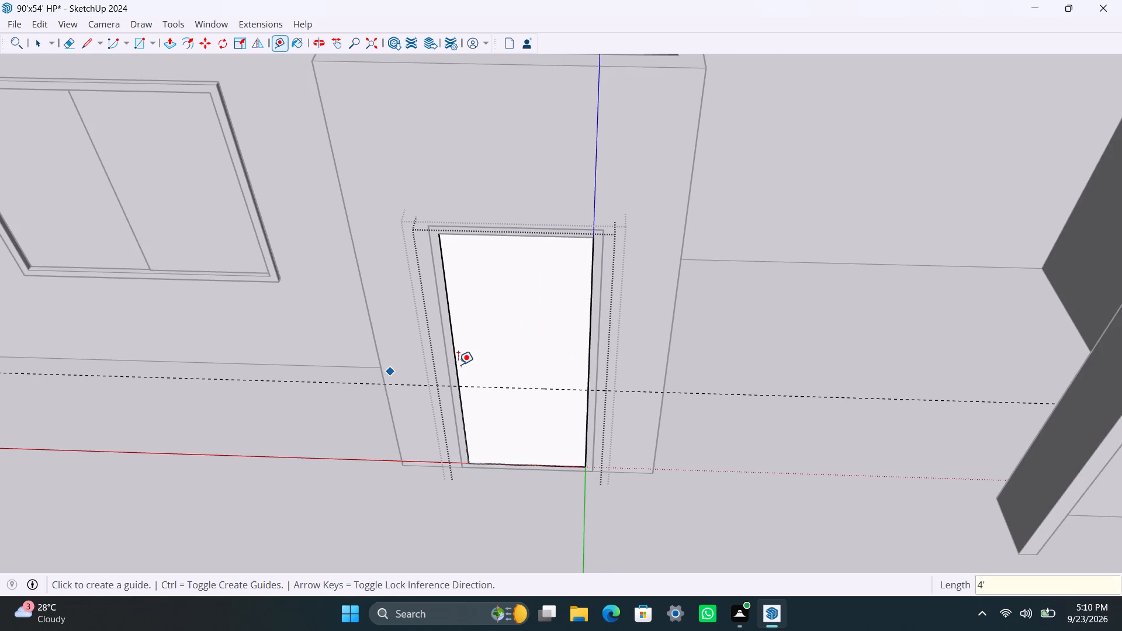
Place a vertical guide 6" in from the door panel's left edge.
left_click(458, 363)
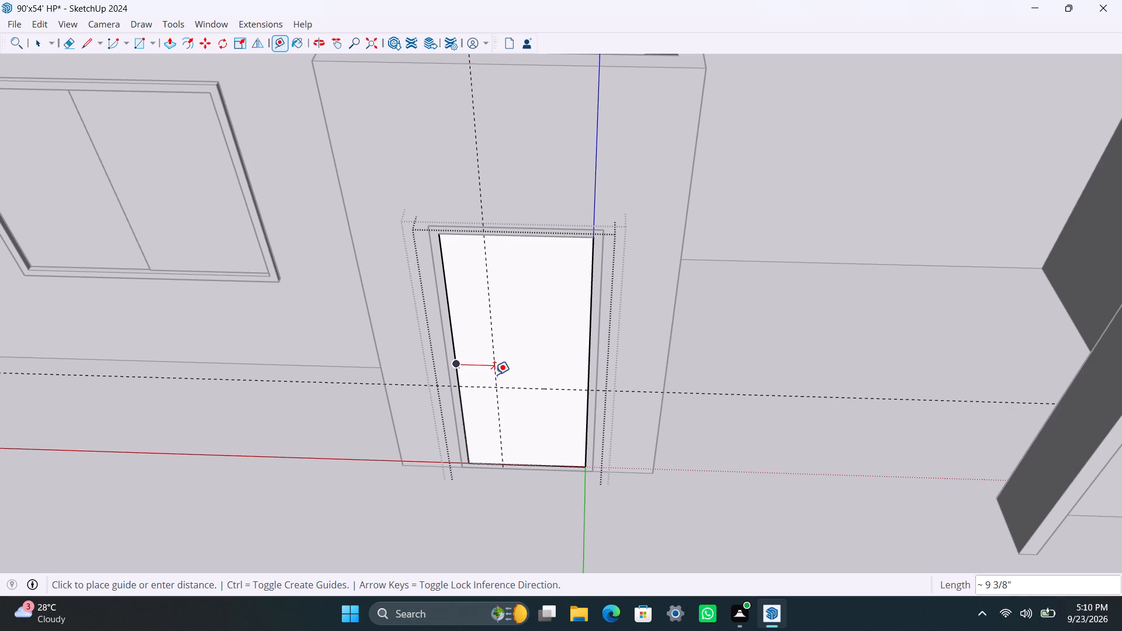
key("5")
key("BackSpace")
type("6\"")
key("Return")
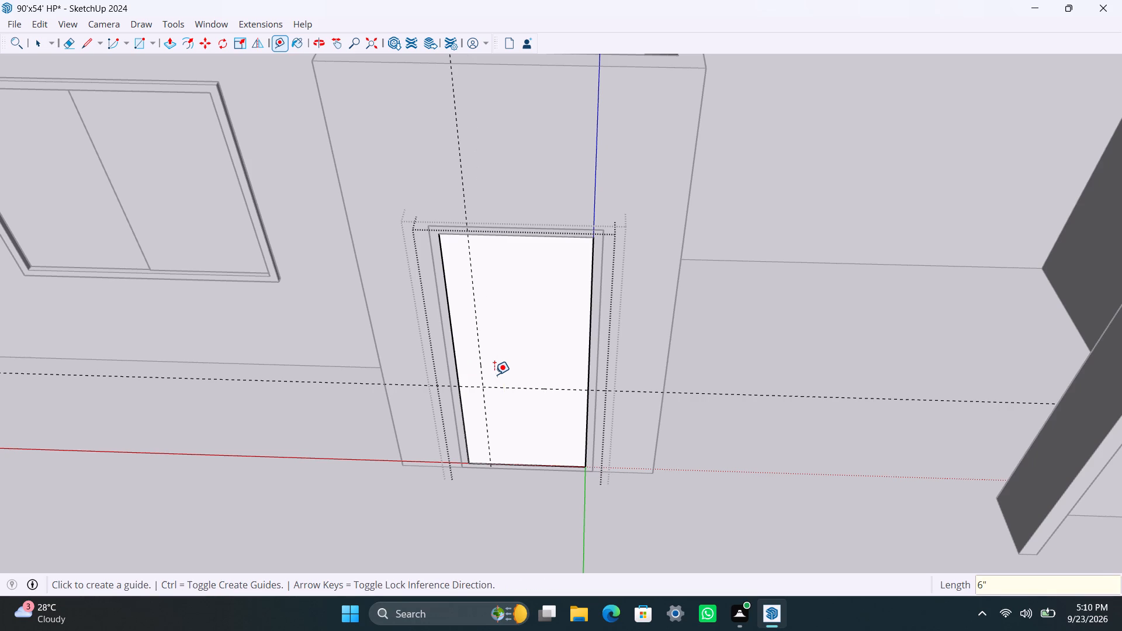
Place a second vertical guide on the door panel, 1.5" to the right of the 6" guide.
left_click(475, 335)
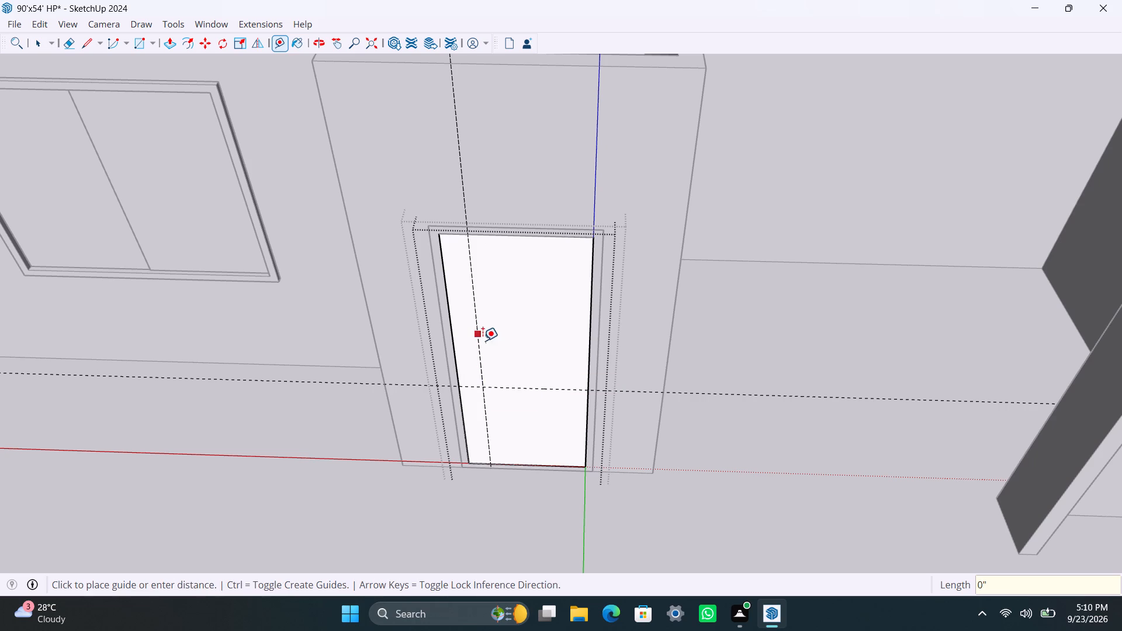
type("1.5\"")
key("Return")
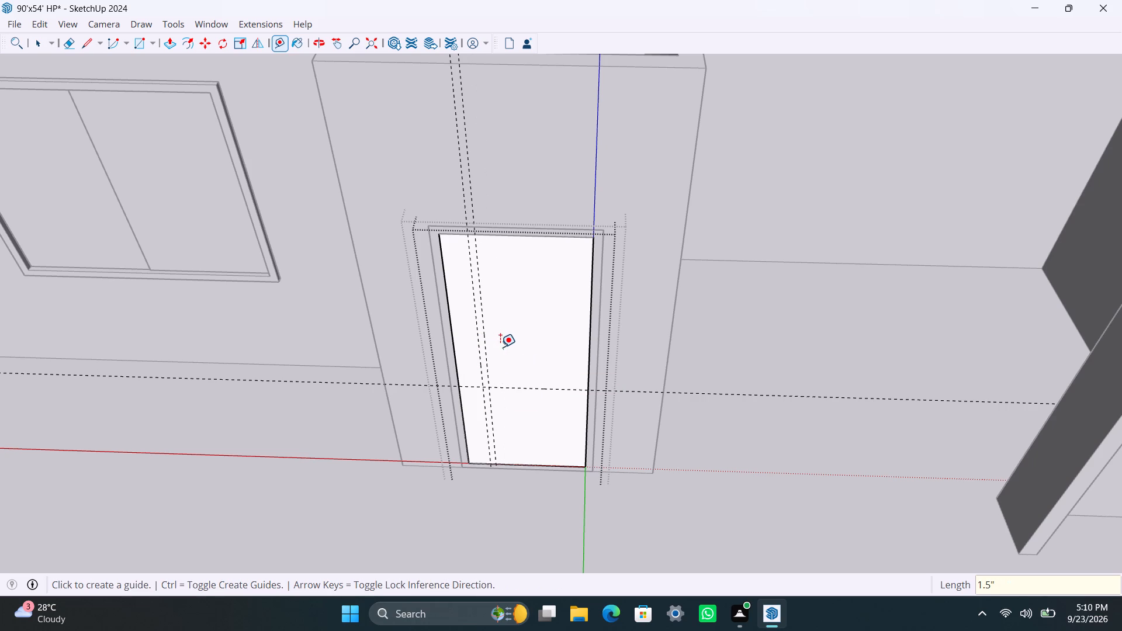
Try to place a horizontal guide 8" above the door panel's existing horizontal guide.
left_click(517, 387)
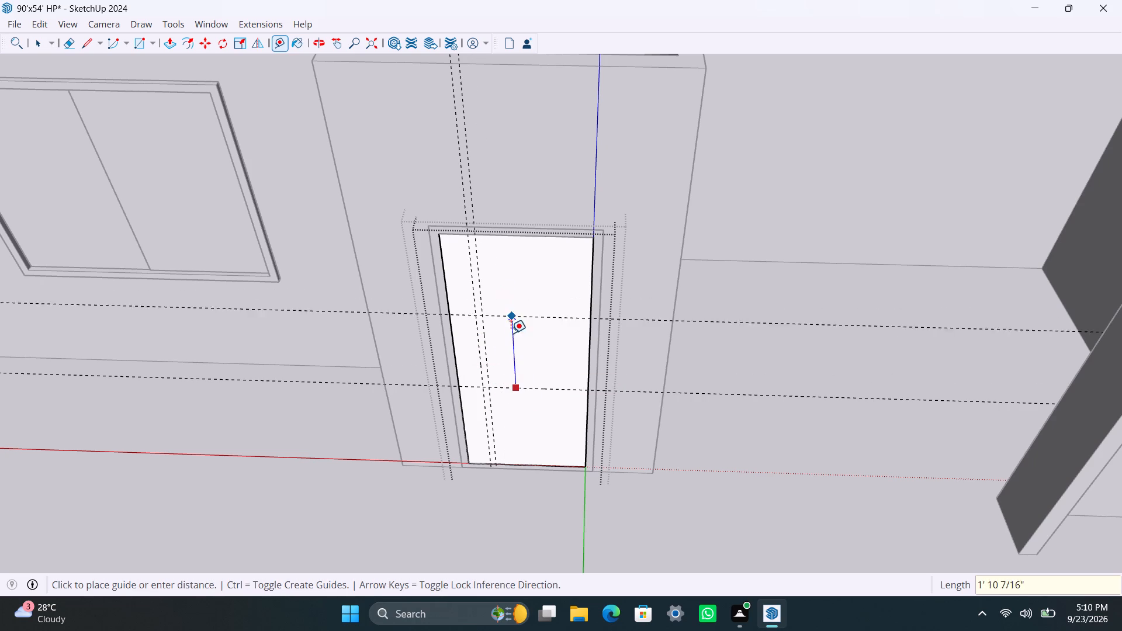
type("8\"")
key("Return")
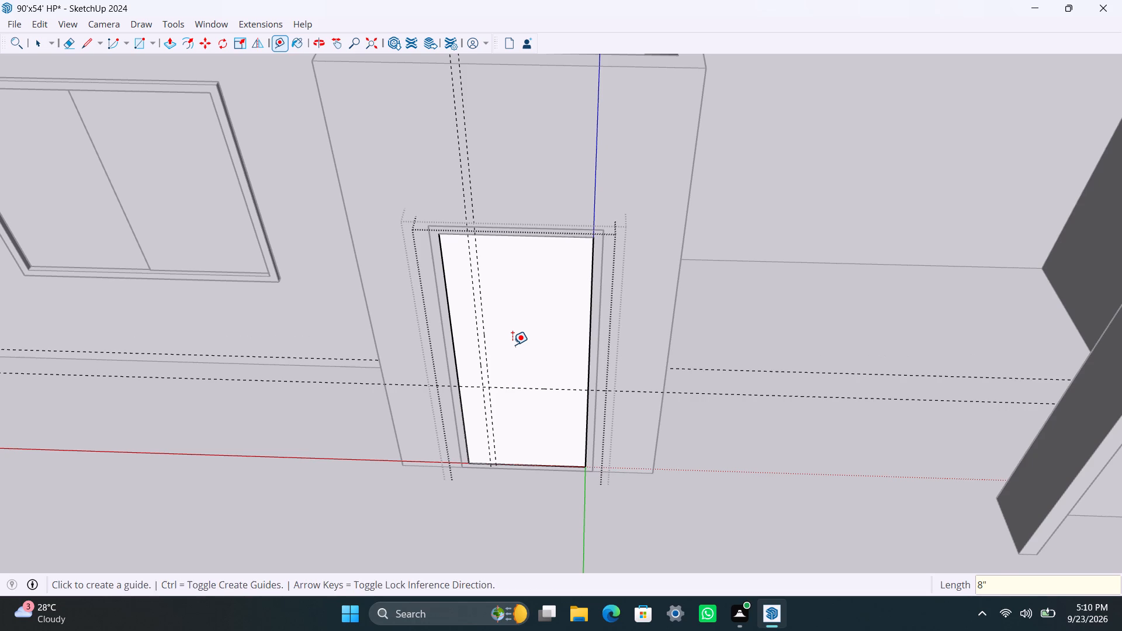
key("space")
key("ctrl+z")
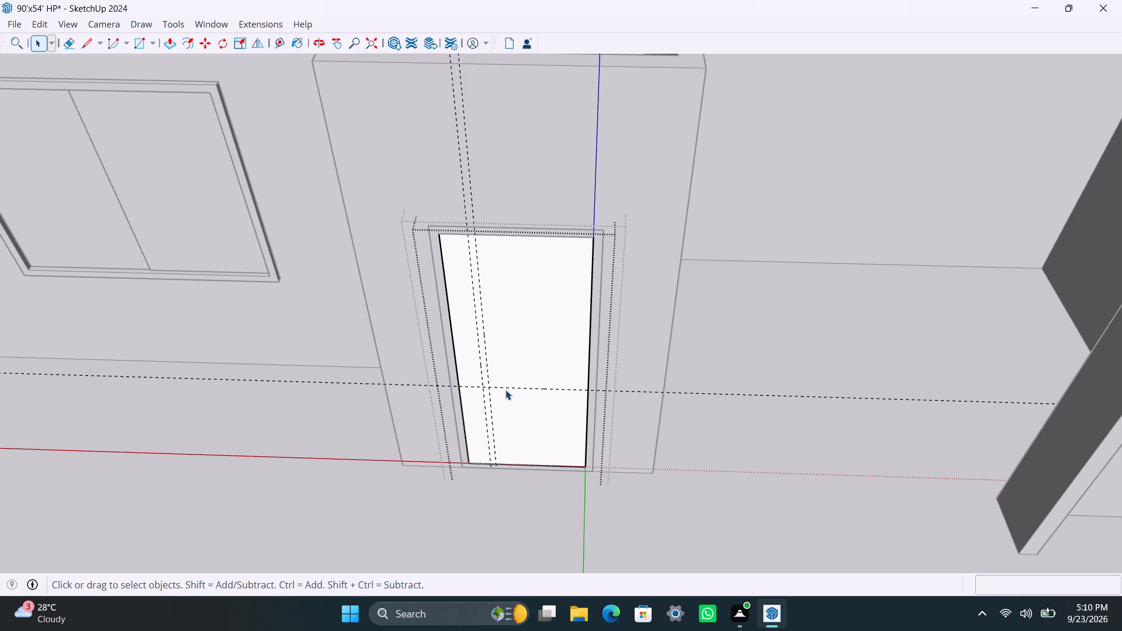
Place a horizontal guide 8" above the door panel's existing horizontal guide.
key("t")
left_click(539, 388)
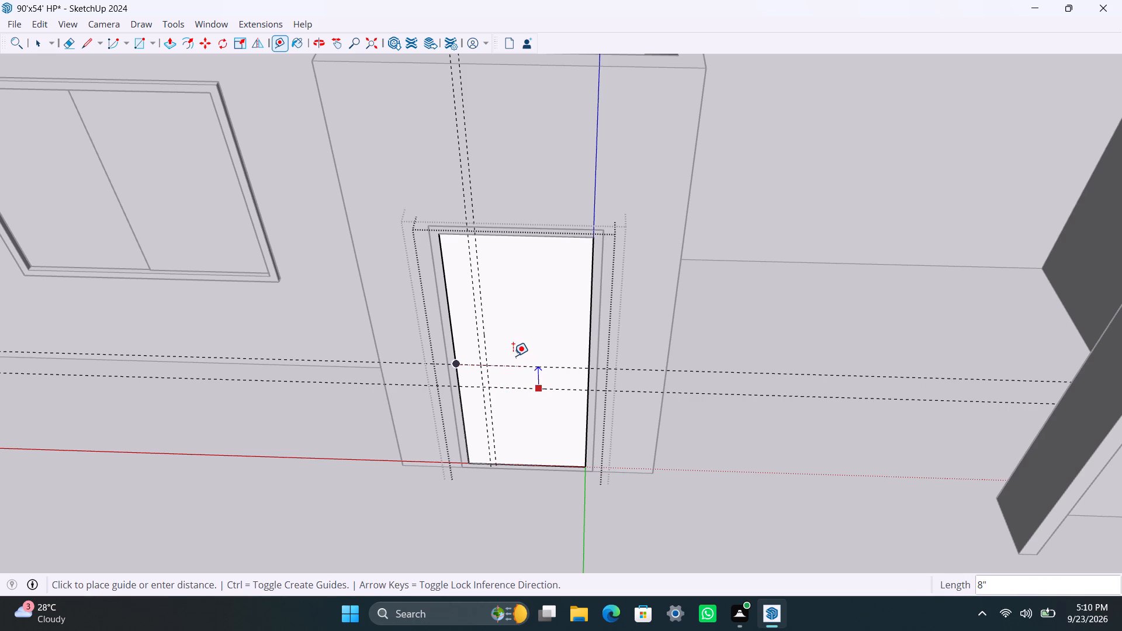
type("8\"")
key("Return")
key("space")
Draw a rectangle filling the 1.5" by 8" cell between the door panel's guides and make it a group.
scroll(485, 387, "up", 12)
middle_click_drag(505, 389, 531, 393)
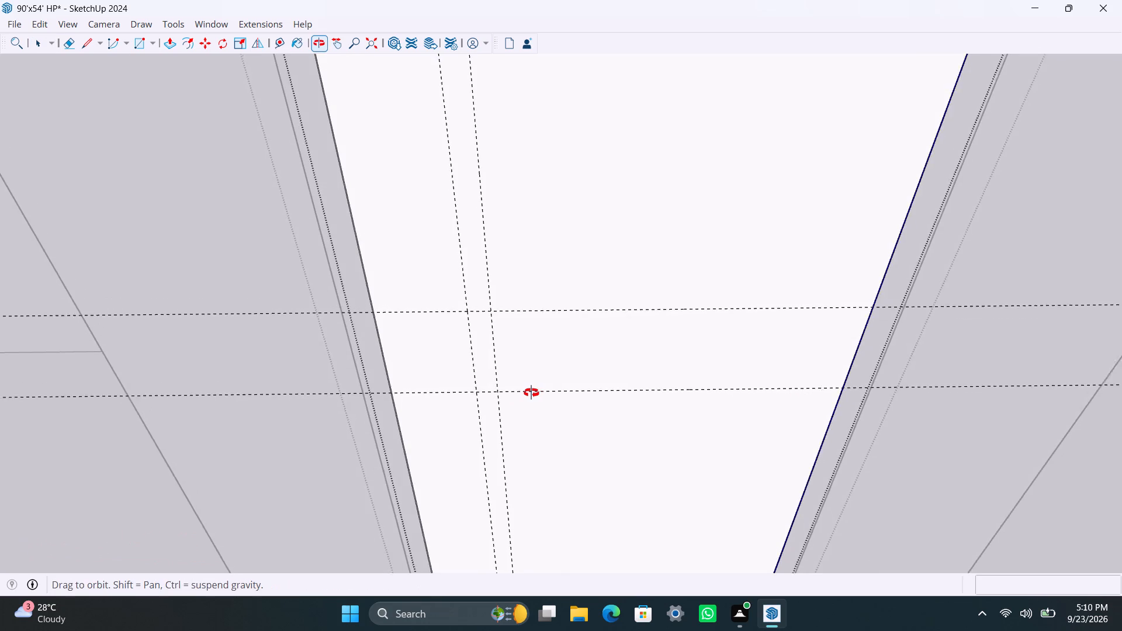
middle_click_drag(531, 393, 525, 385)
scroll(510, 389, "up", 4)
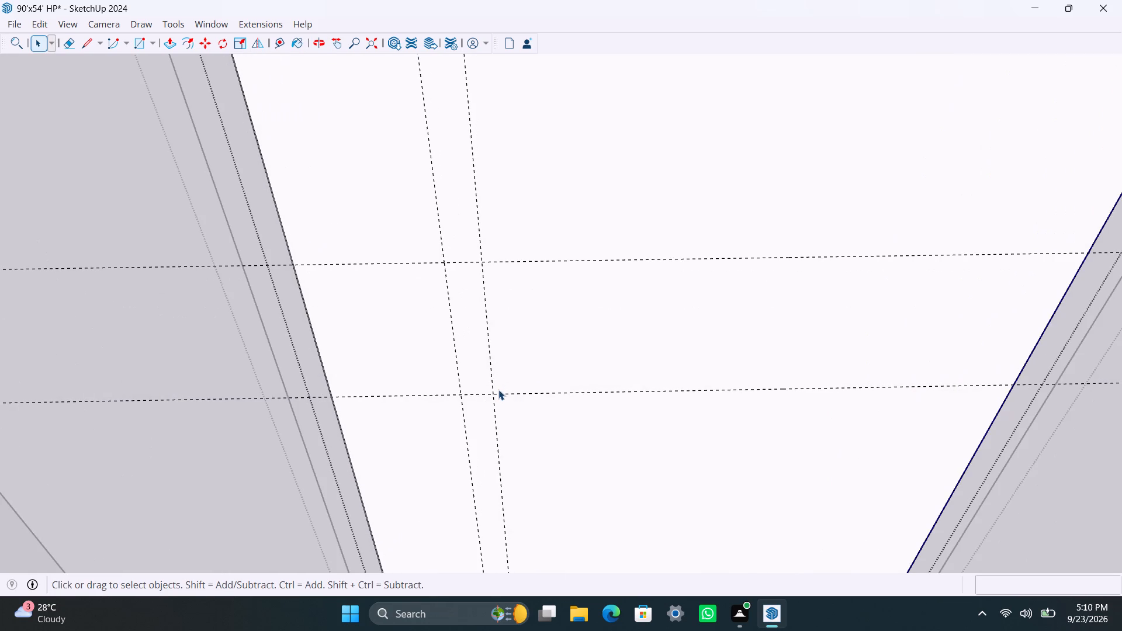
key("r")
left_click_drag(483, 262, 479, 276)
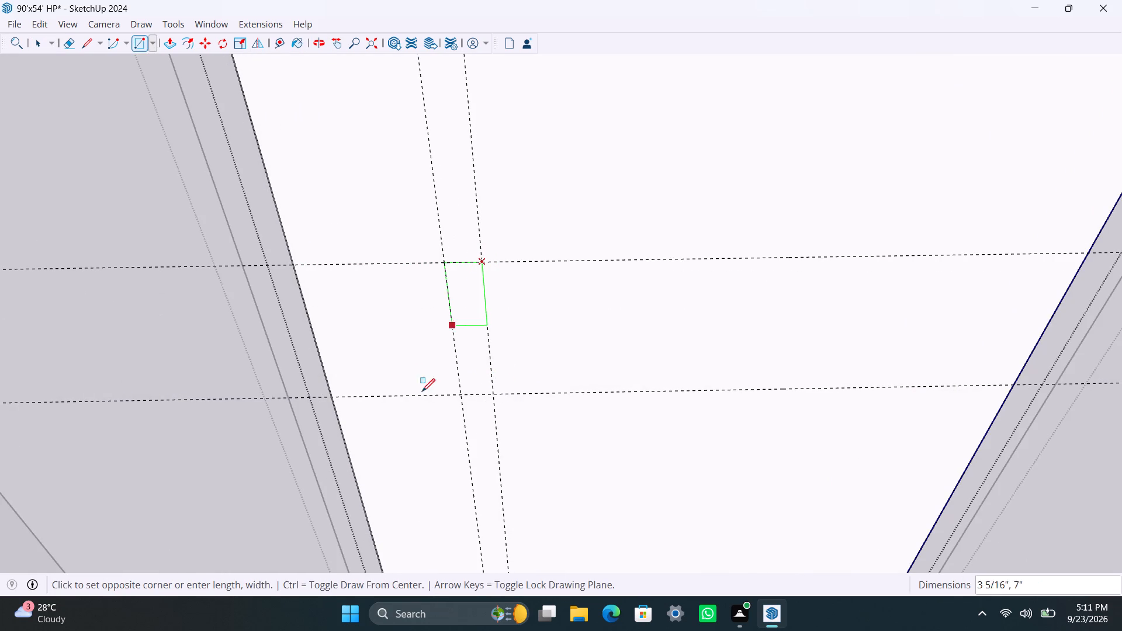
left_click(459, 394)
key("space")
double_click(478, 371)
right_click(477, 371)
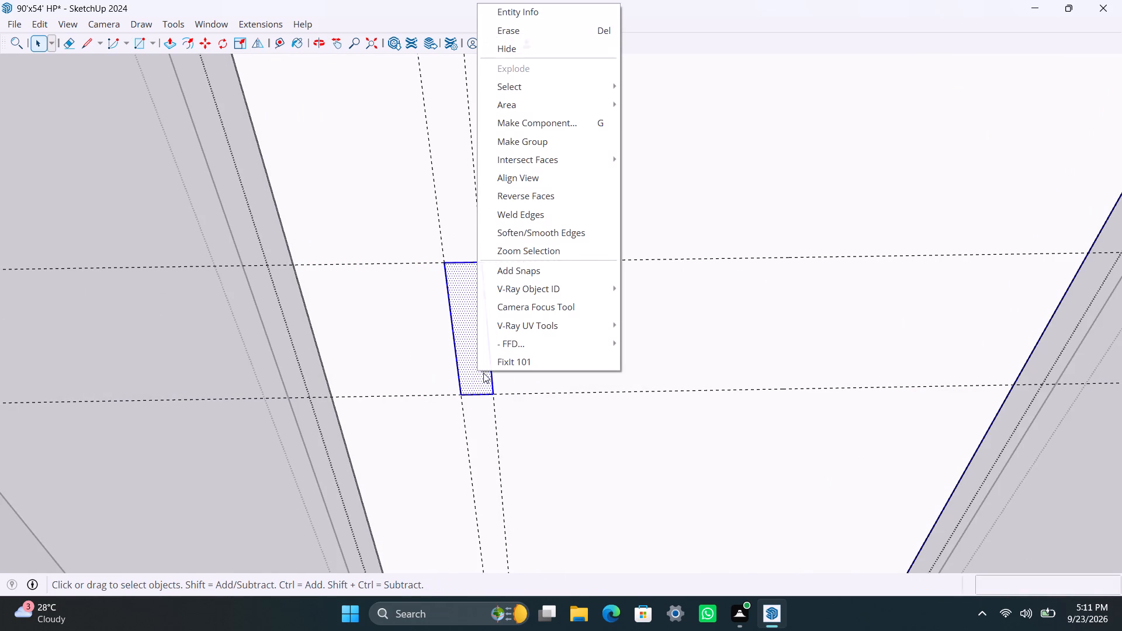
left_click(566, 136)
Extrude the small rectangle's face 0.5" out from the door panel and leave the nested groups.
triple_click(470, 317)
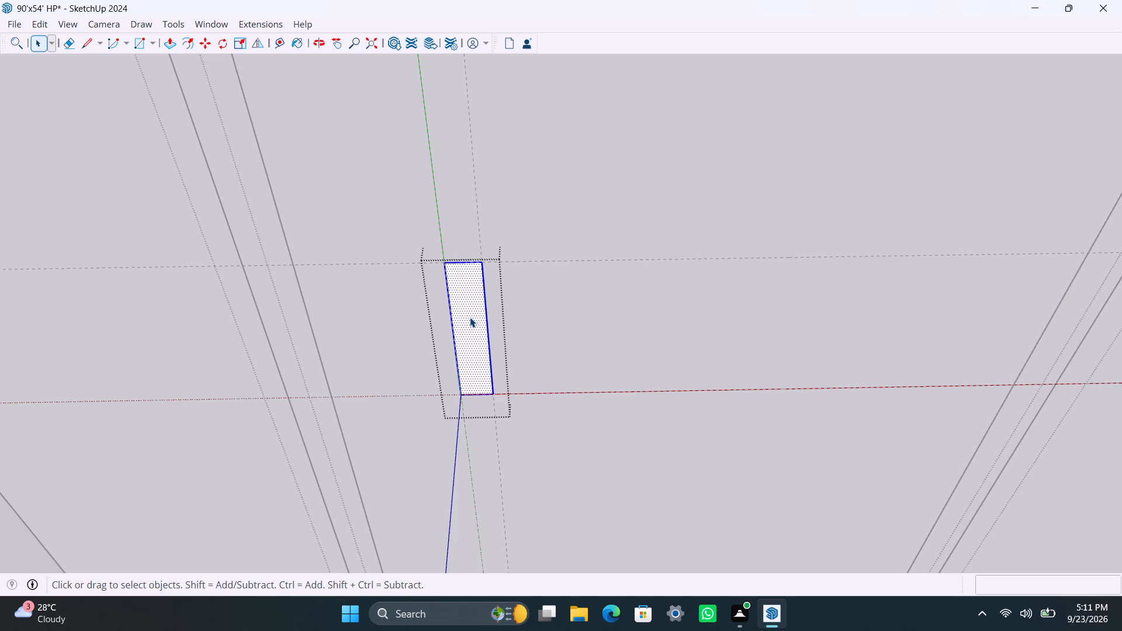
key("p")
left_click(469, 316)
type("0.5\"")
key("Return")
key("space")
scroll(522, 232, "down", 5)
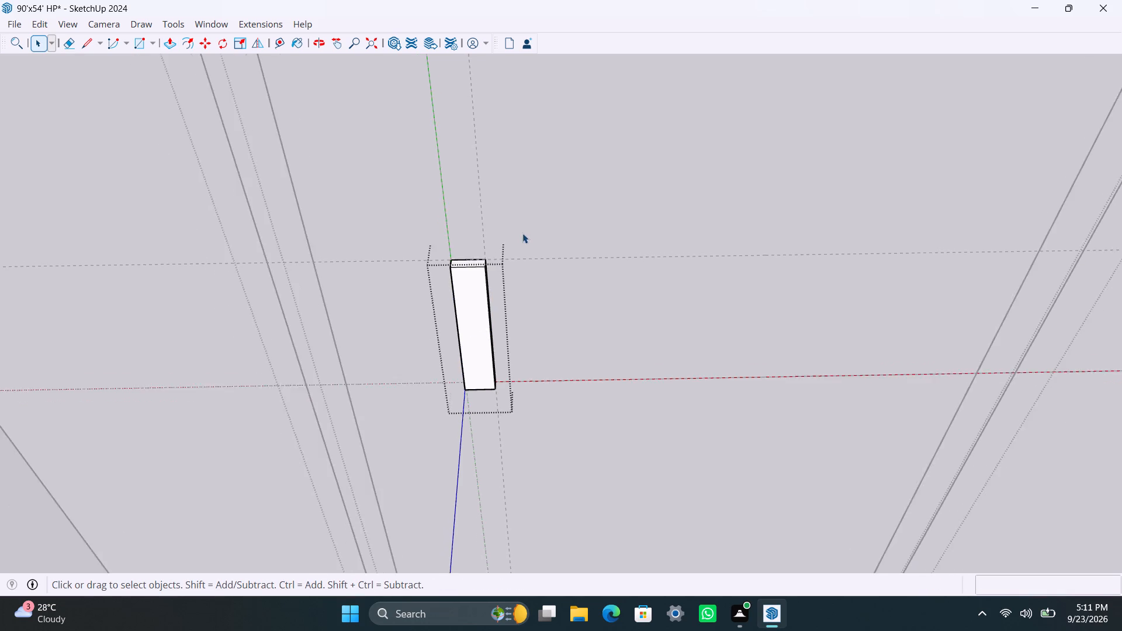
scroll(522, 233, "down", 20)
scroll(522, 233, "down", 14)
left_click(570, 389)
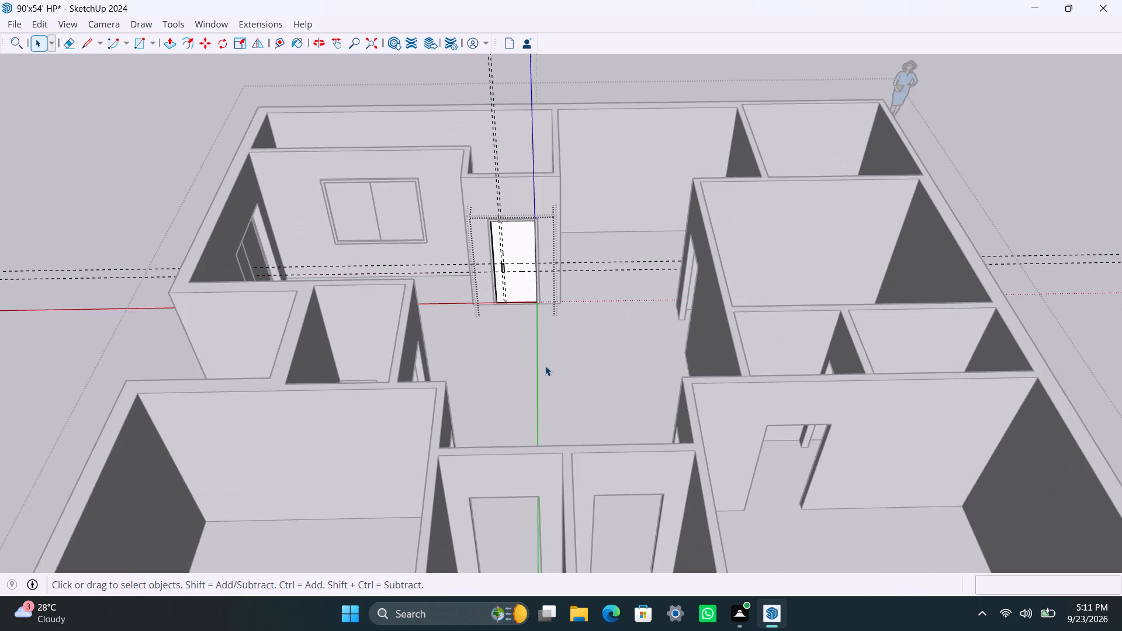
triple_click(545, 366)
triple_click(1049, 198)
On the two-leaf door in the outer end wall, place a horizontal guide 4' below the right leaf's top edge.
scroll(536, 346, "down", 6)
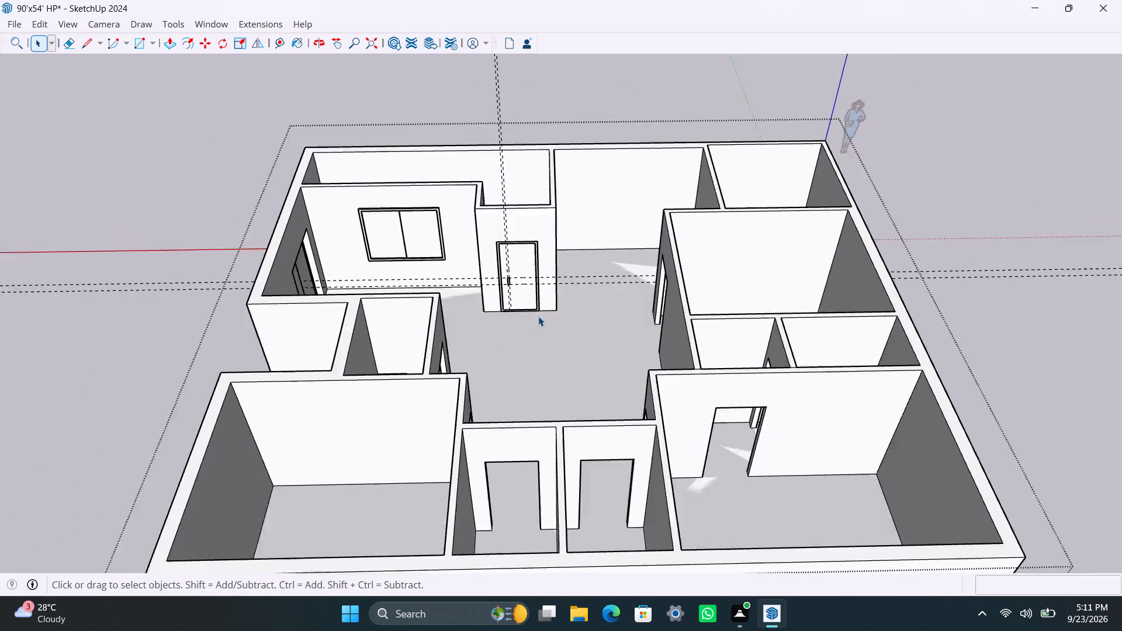
middle_click_drag(501, 317, 871, 380)
scroll(415, 295, "up", 4)
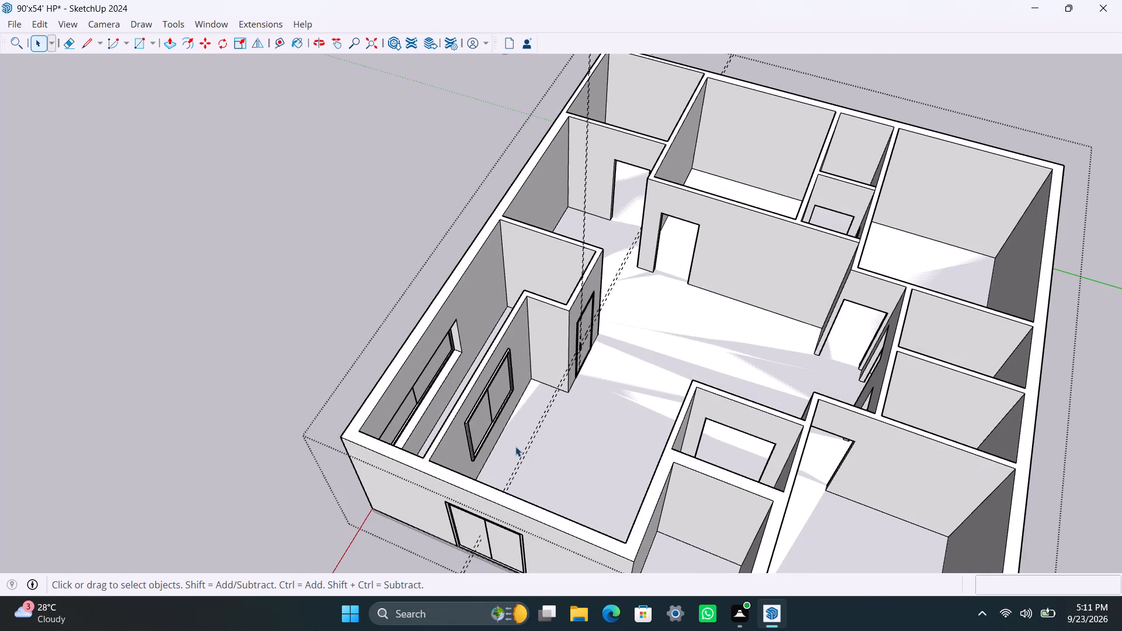
scroll(517, 450, "down", 5)
middle_click_drag(515, 479, 630, 343)
scroll(573, 469, "up", 7)
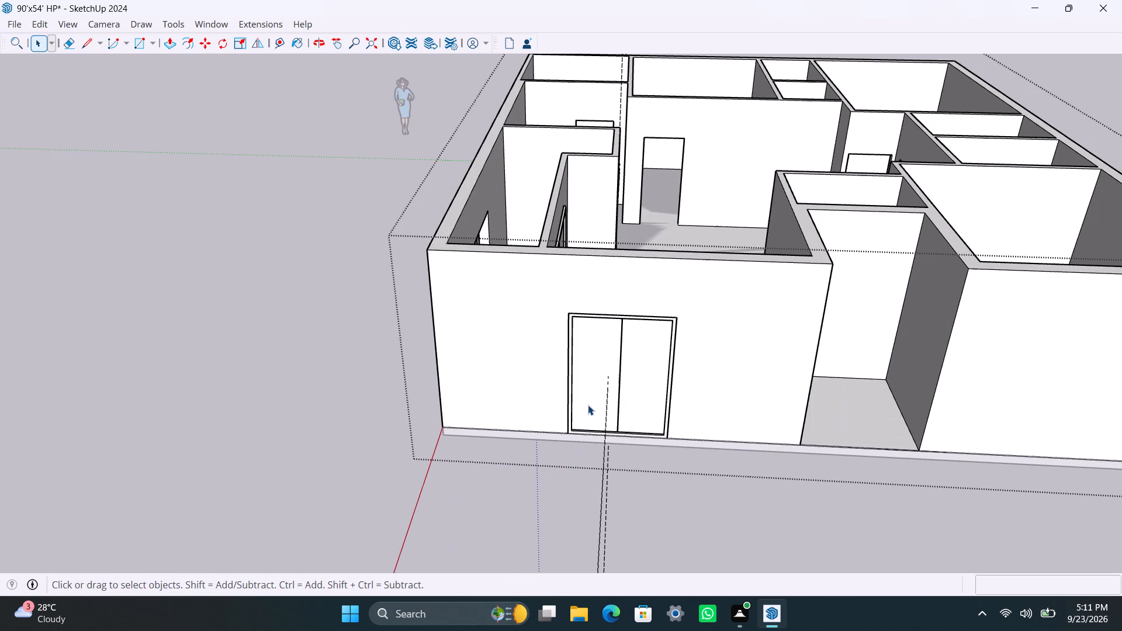
middle_click_drag(596, 406, 556, 442, "shift")
scroll(584, 447, "up", 6)
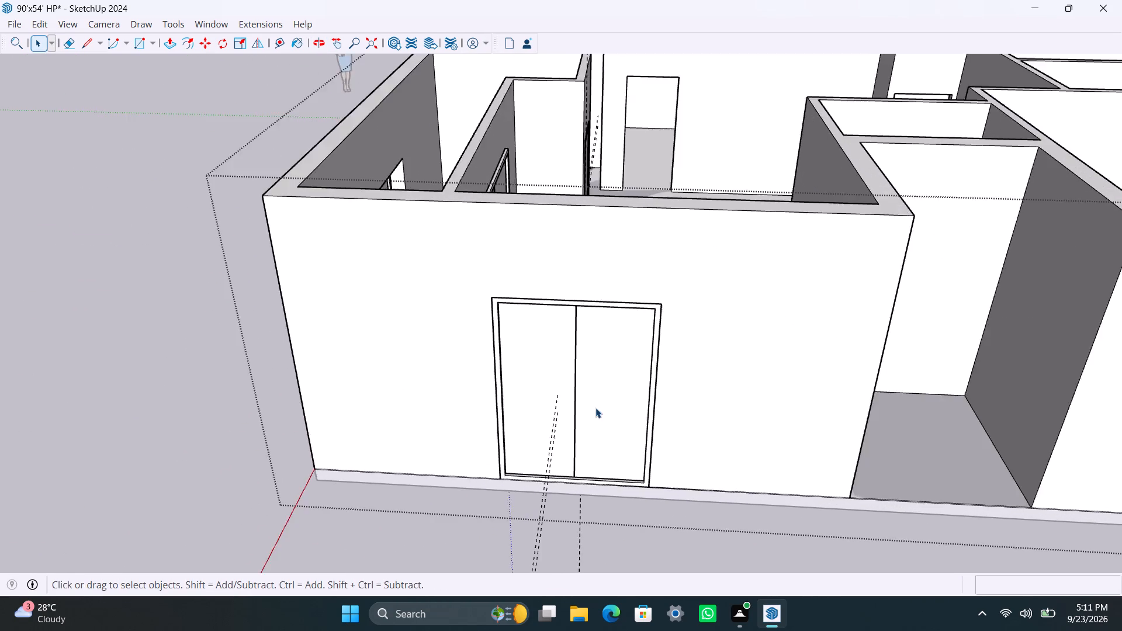
scroll(595, 408, "up", 3)
middle_click_drag(577, 449, 594, 452)
scroll(584, 392, "down", 3)
scroll(583, 391, "up", 4)
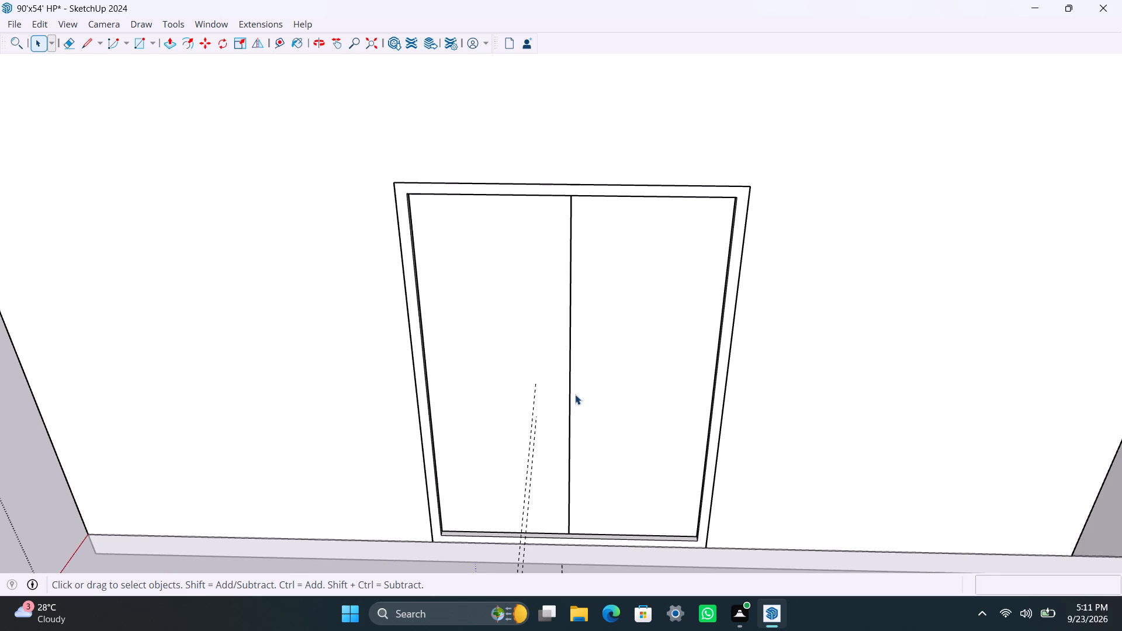
key("t")
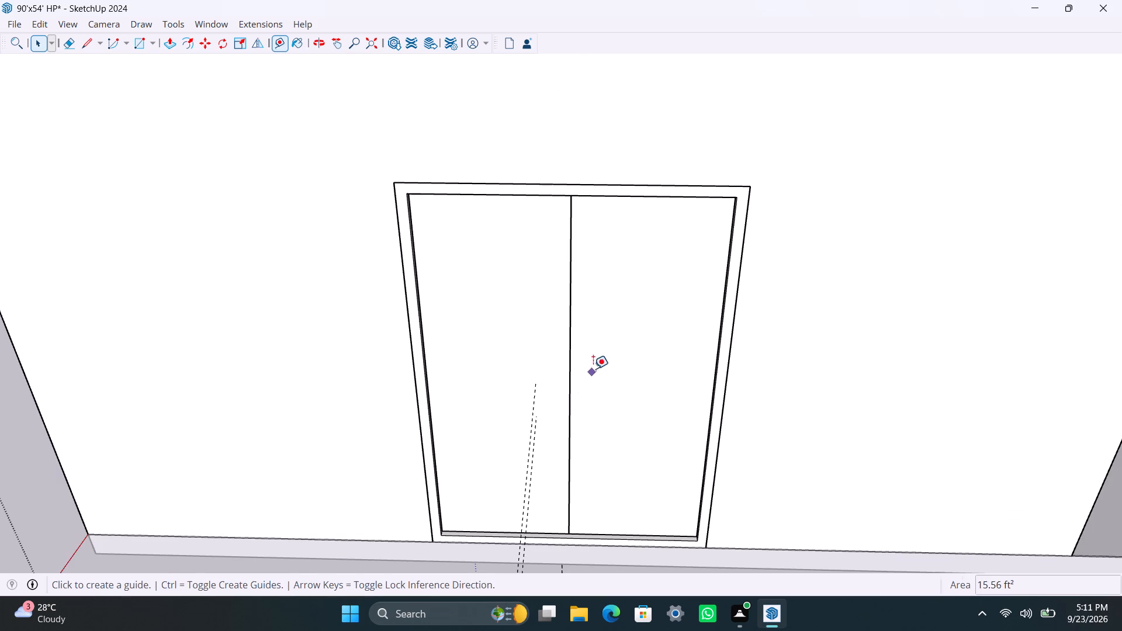
left_click_drag(651, 197, 651, 204)
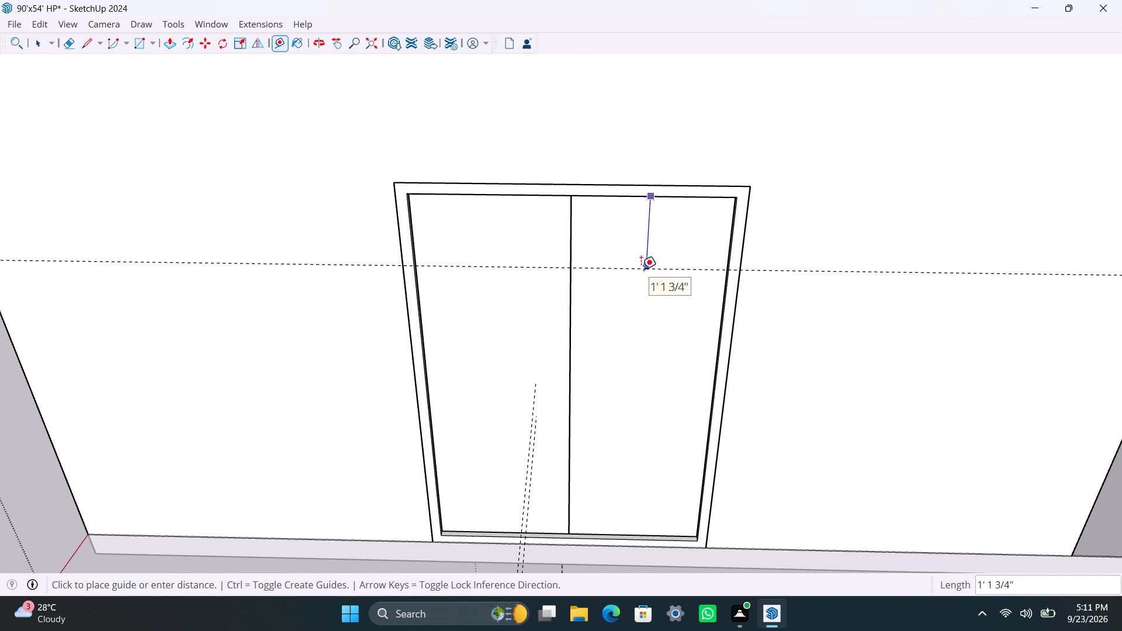
type("4'")
key("Return")
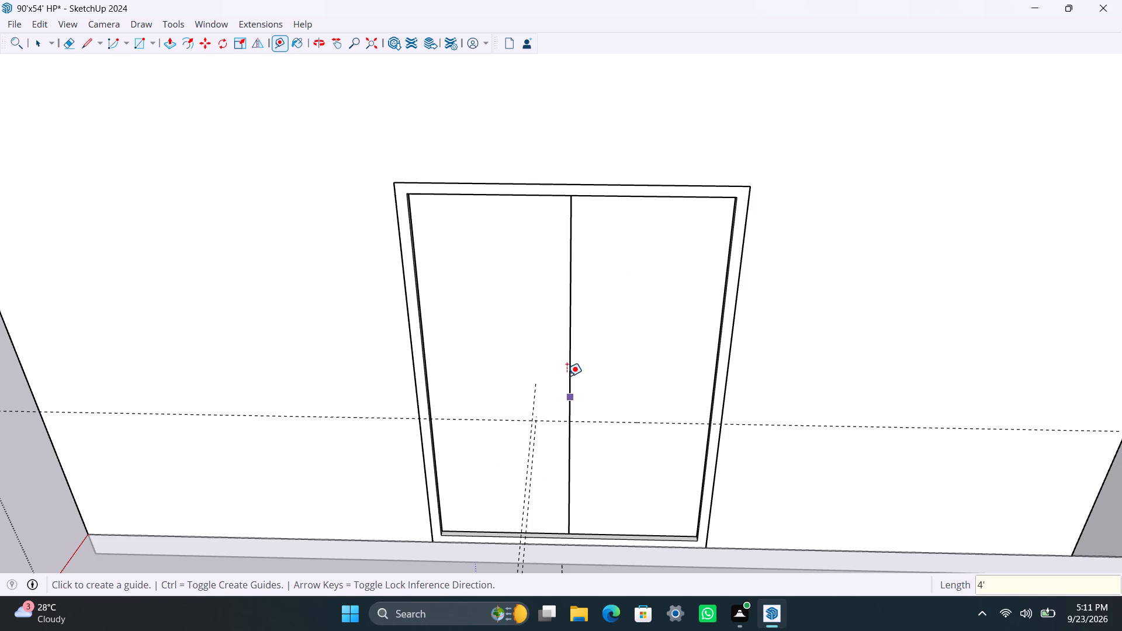
Place a vertical guide on the right leaf 6" from the door's centre line, and another 1.5" farther right.
left_click(567, 375)
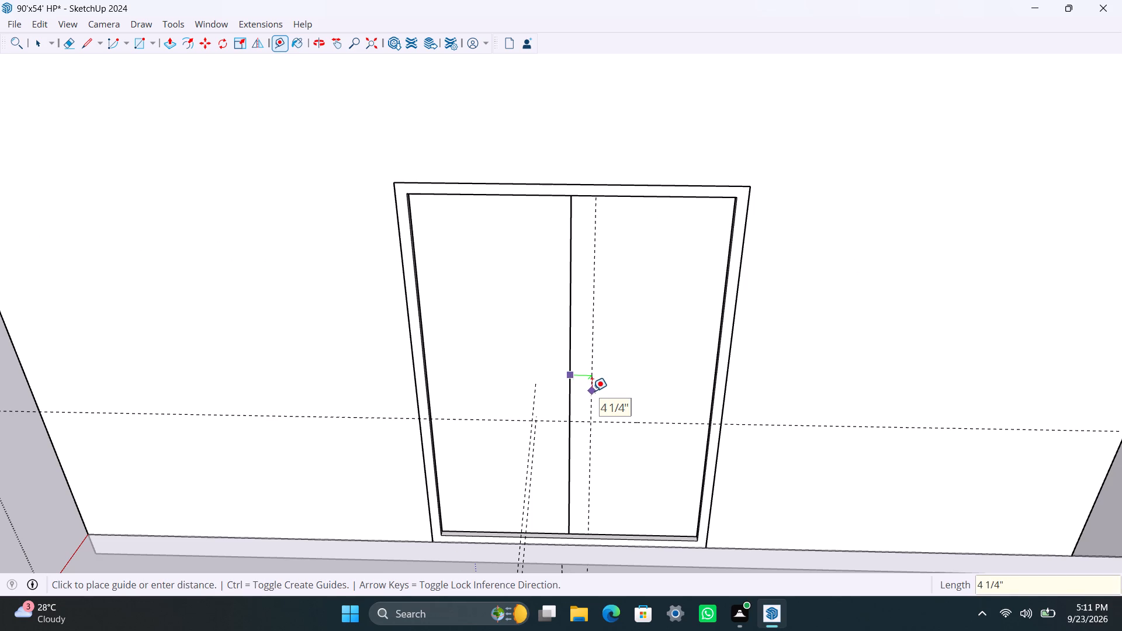
type("6\"")
key("Return")
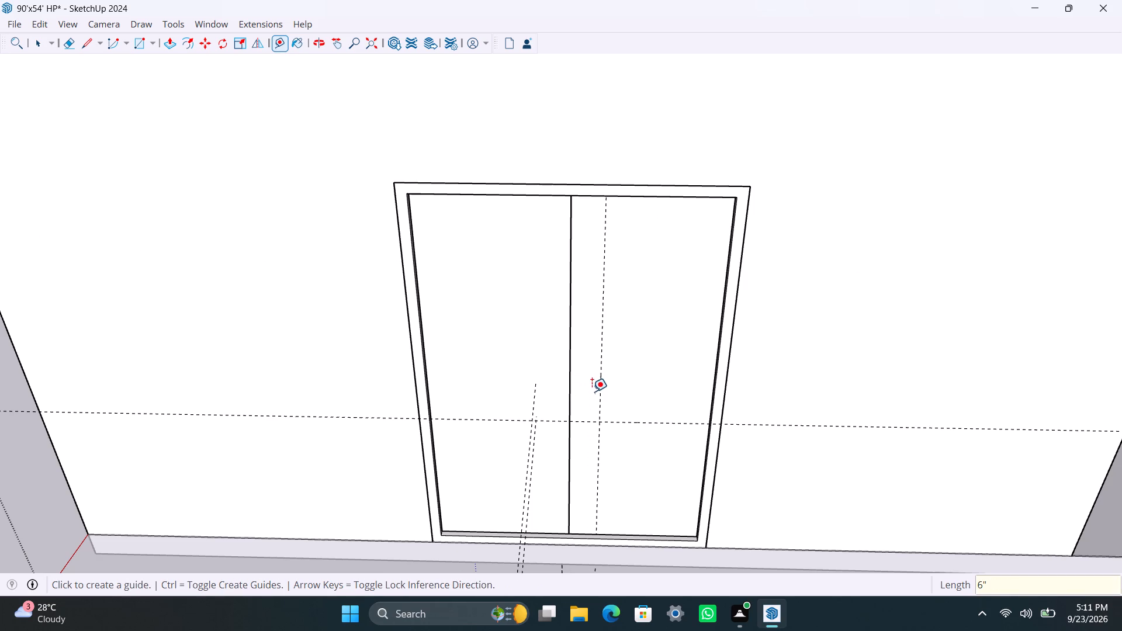
left_click(600, 362)
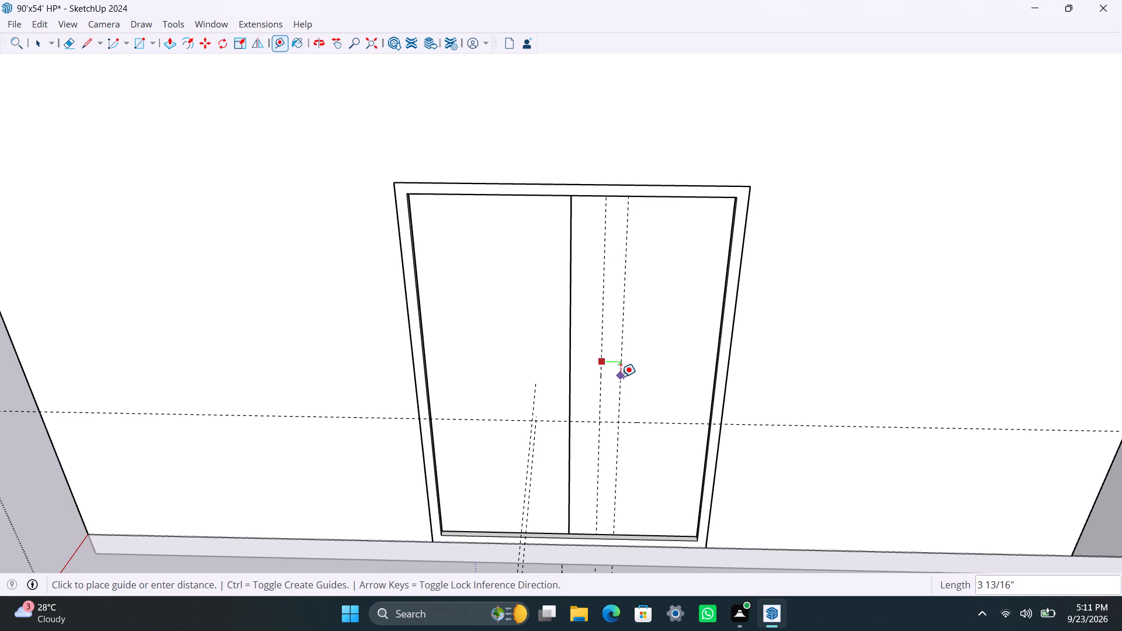
type("1.5\"")
key("Return")
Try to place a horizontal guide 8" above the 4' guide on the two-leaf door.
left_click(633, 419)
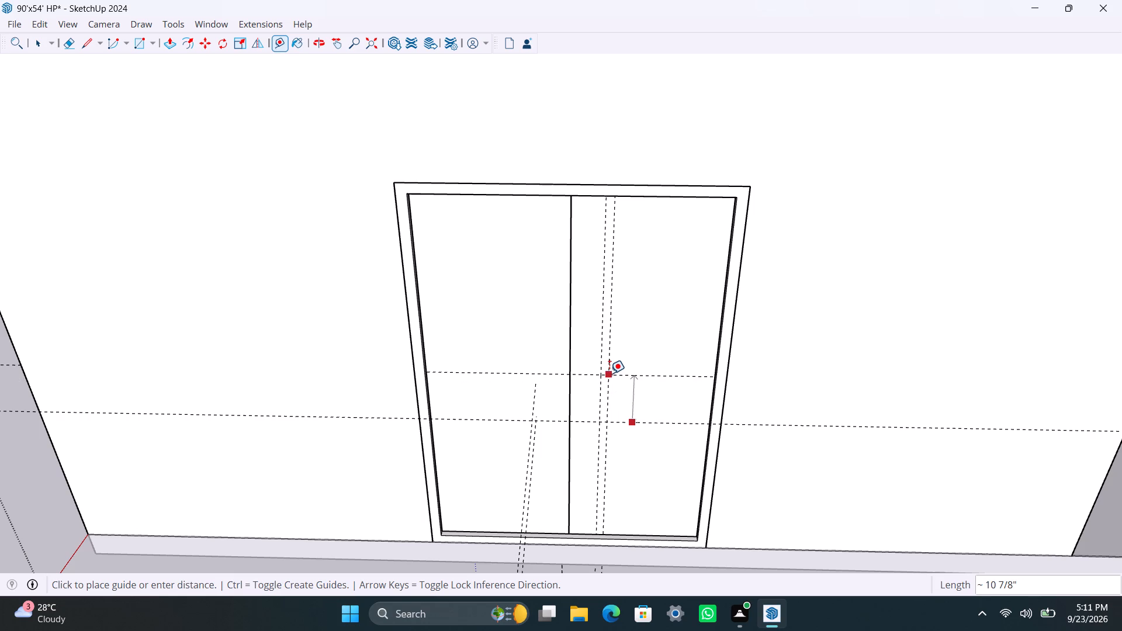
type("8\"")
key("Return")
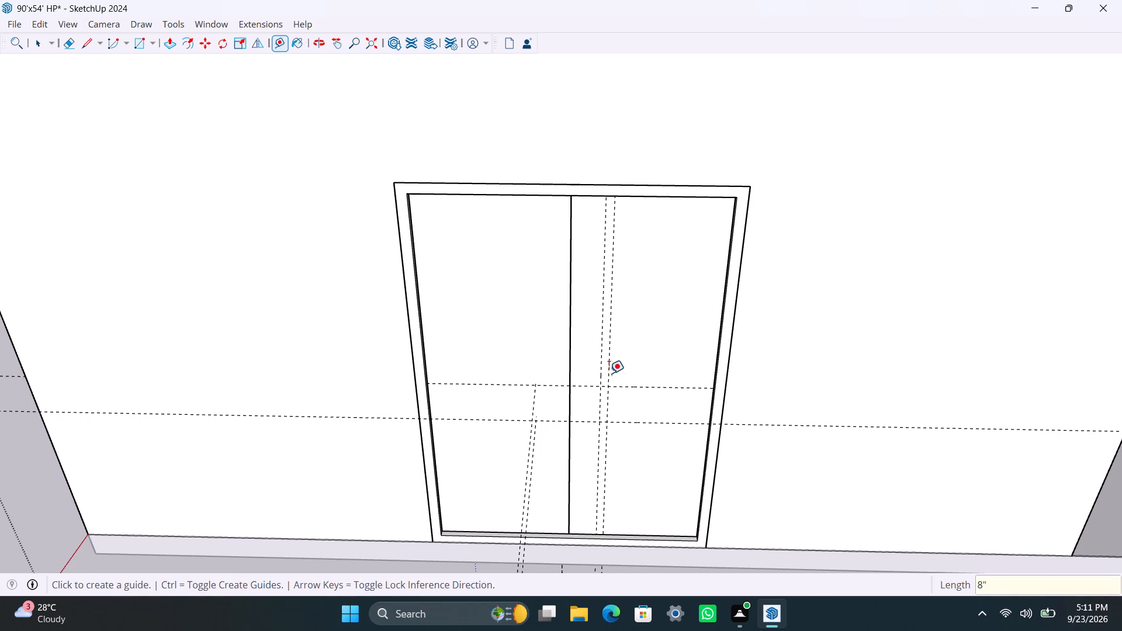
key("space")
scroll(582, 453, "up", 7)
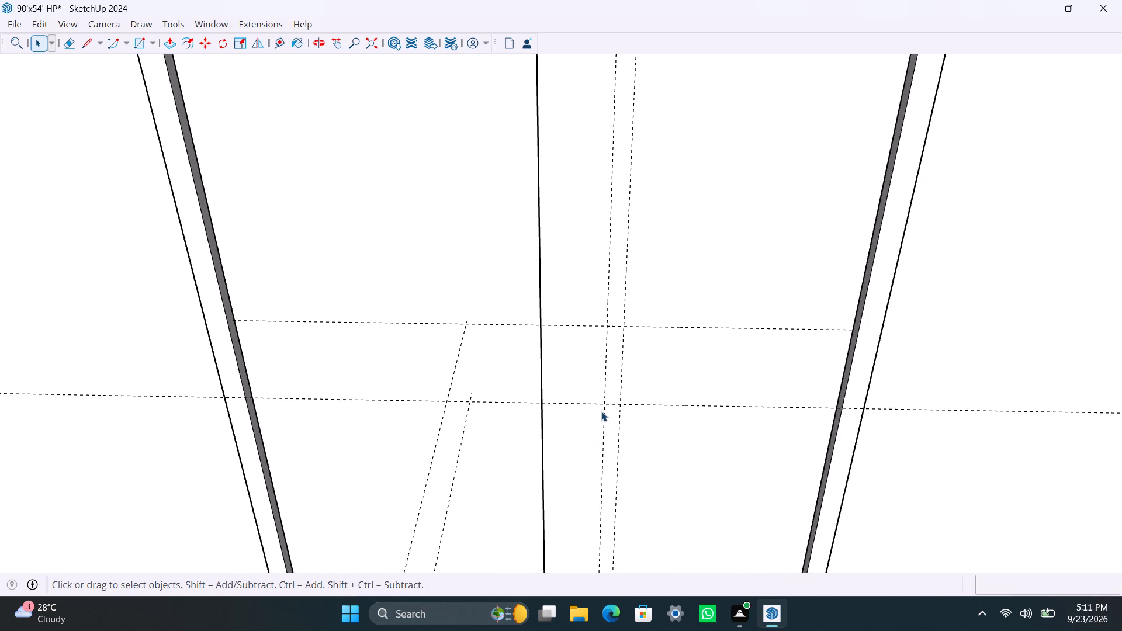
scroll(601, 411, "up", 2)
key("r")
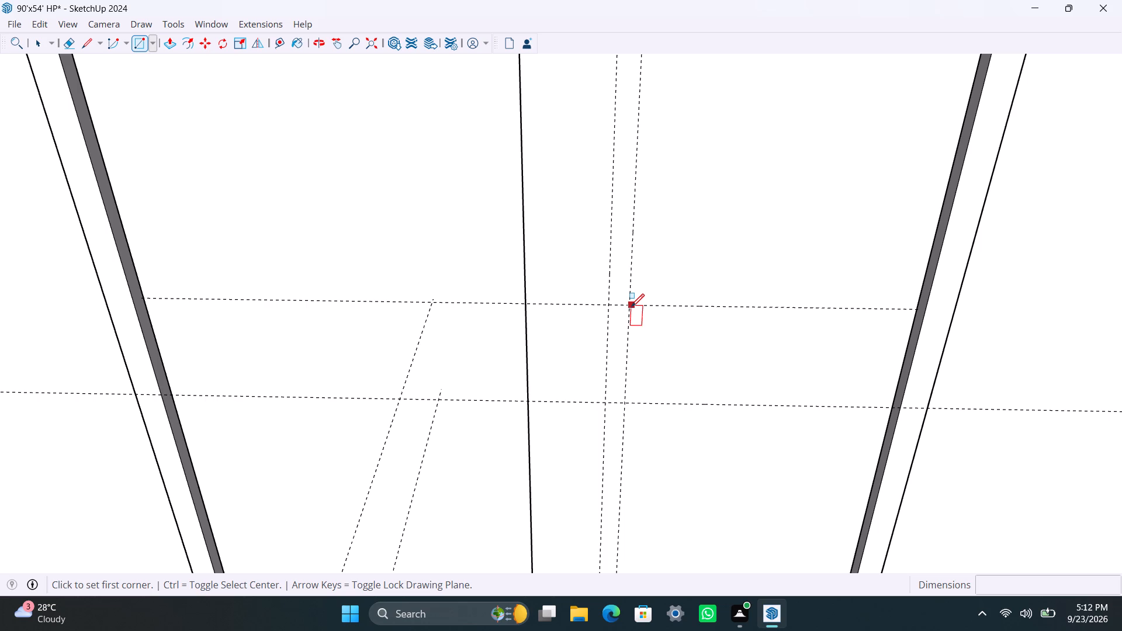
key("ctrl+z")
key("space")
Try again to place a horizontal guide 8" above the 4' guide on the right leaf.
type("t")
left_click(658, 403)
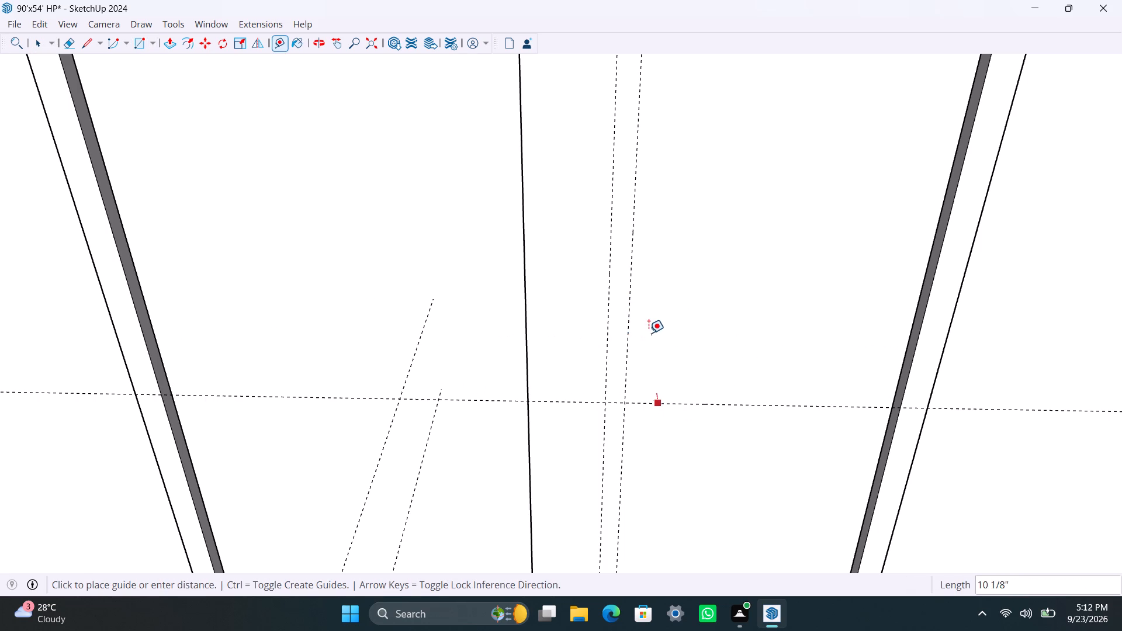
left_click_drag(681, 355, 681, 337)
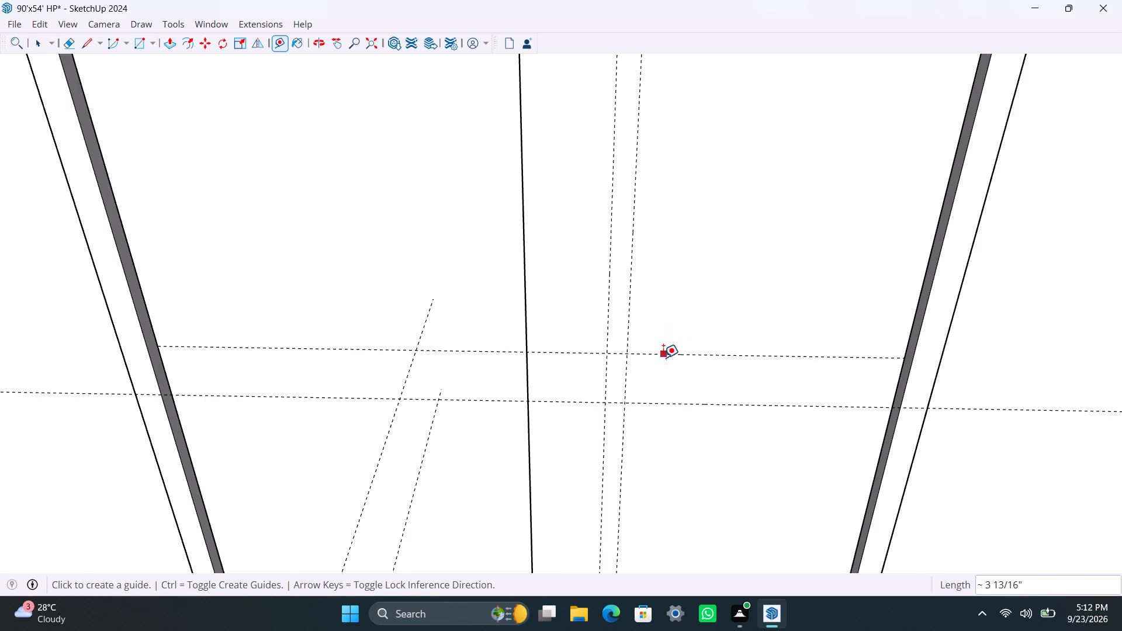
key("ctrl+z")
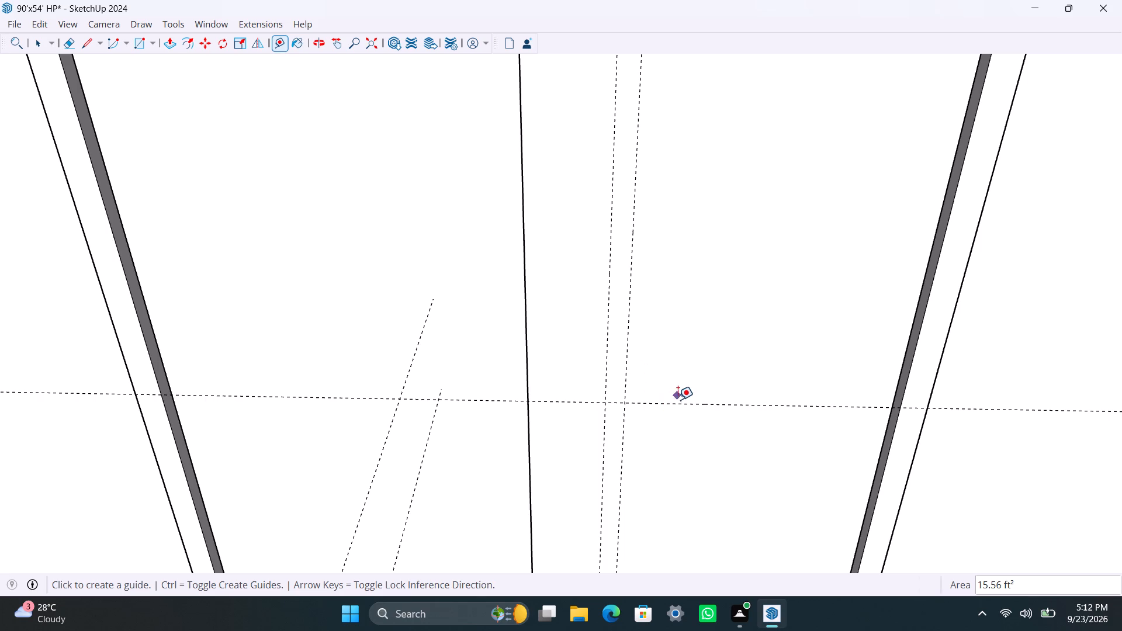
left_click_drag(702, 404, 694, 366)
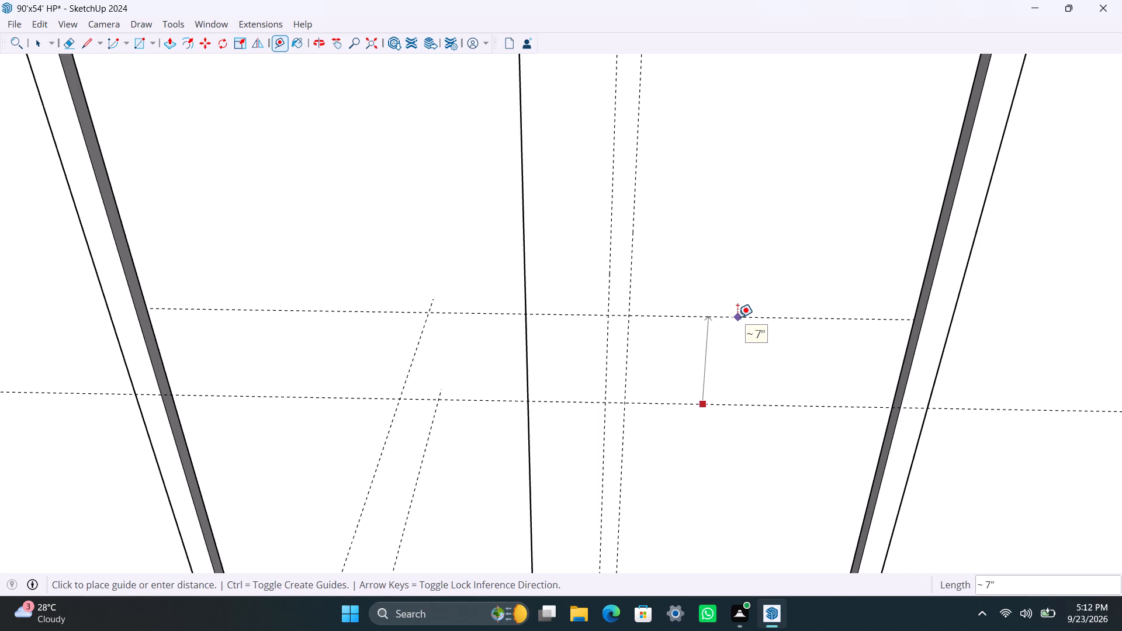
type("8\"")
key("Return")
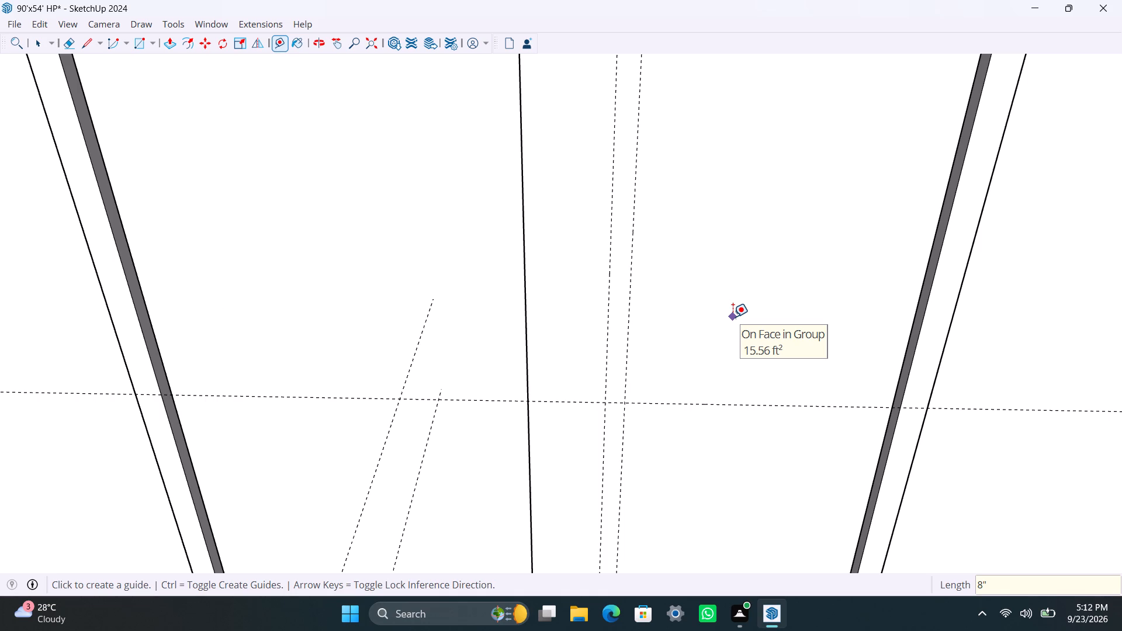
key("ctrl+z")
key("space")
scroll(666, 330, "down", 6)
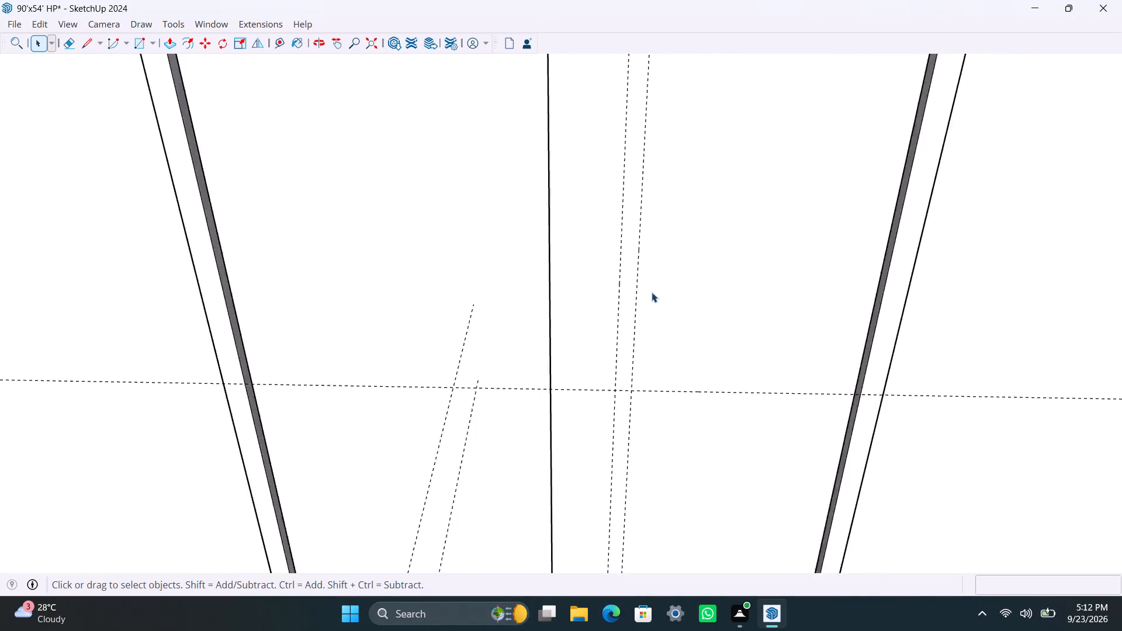
Place a horizontal guide 8" above the 4' guide on the two-leaf door in the outer end wall.
scroll(652, 292, "down", 7)
middle_click_drag(618, 344, 494, 343)
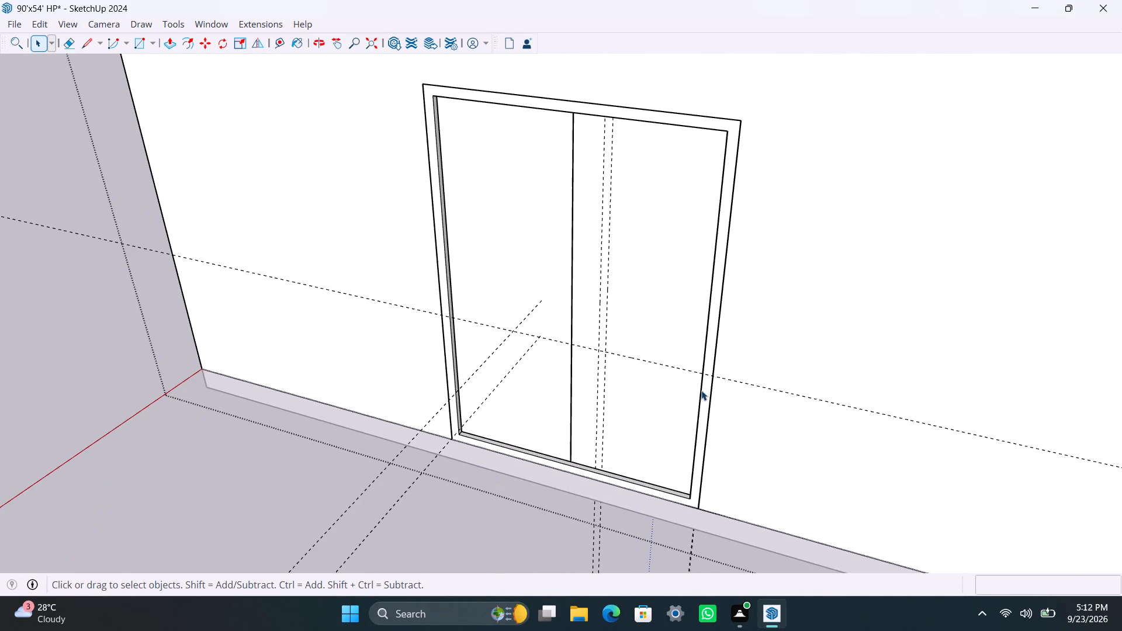
scroll(592, 351, "up", 18)
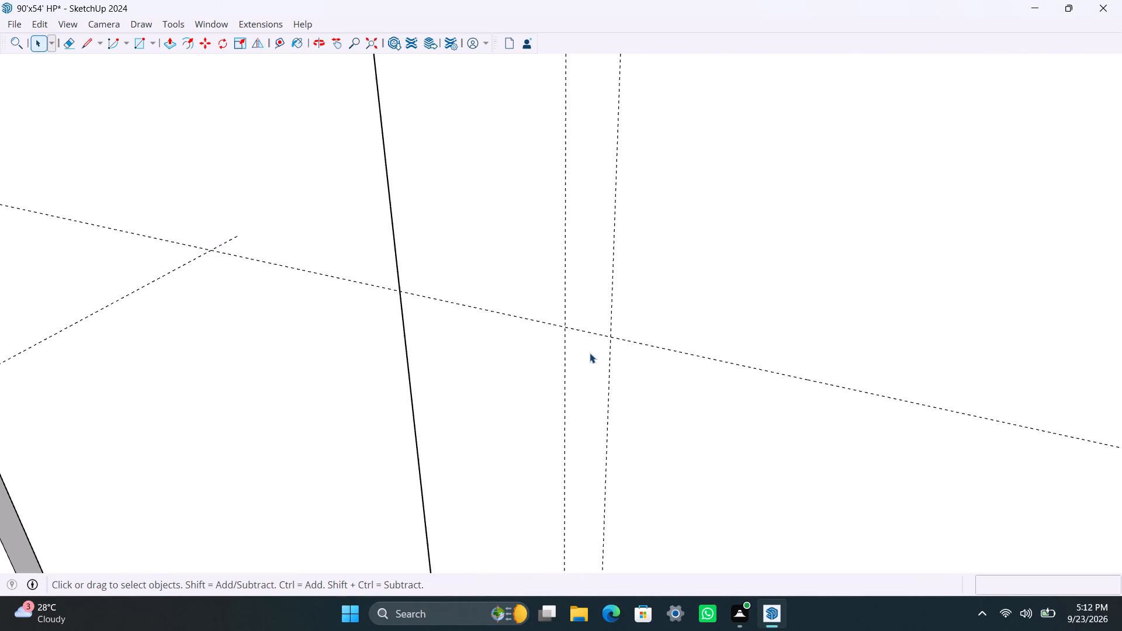
scroll(590, 348, "up", 2)
scroll(610, 344, "down", 18)
middle_click_drag(646, 376, 678, 383)
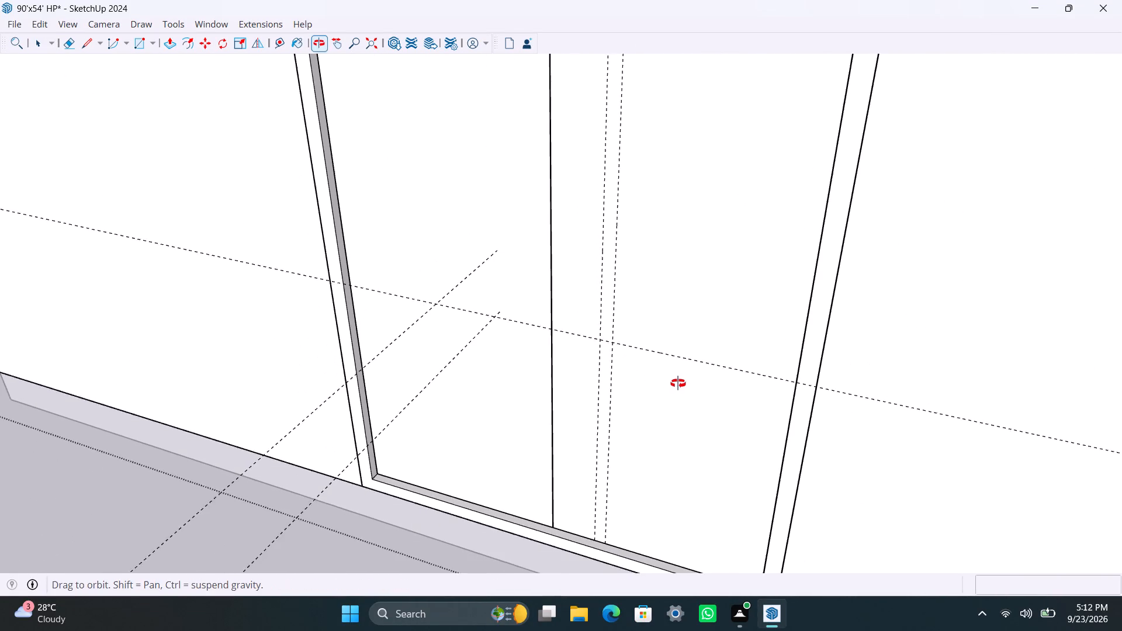
middle_click_drag(678, 383, 681, 384)
scroll(651, 375, "down", 3)
key("t")
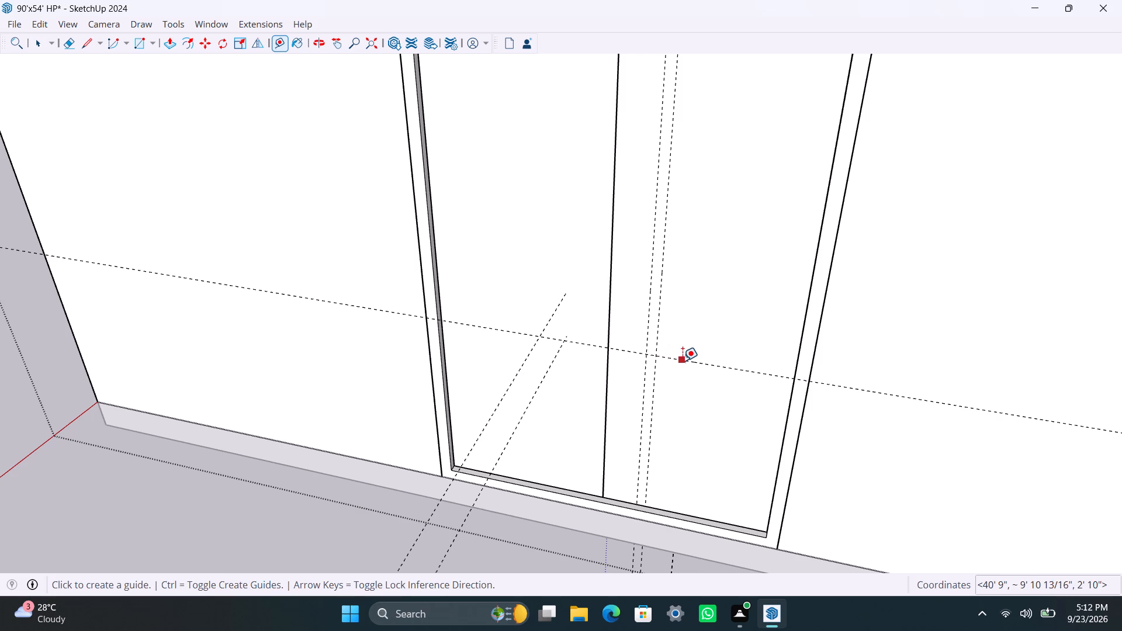
left_click(683, 360)
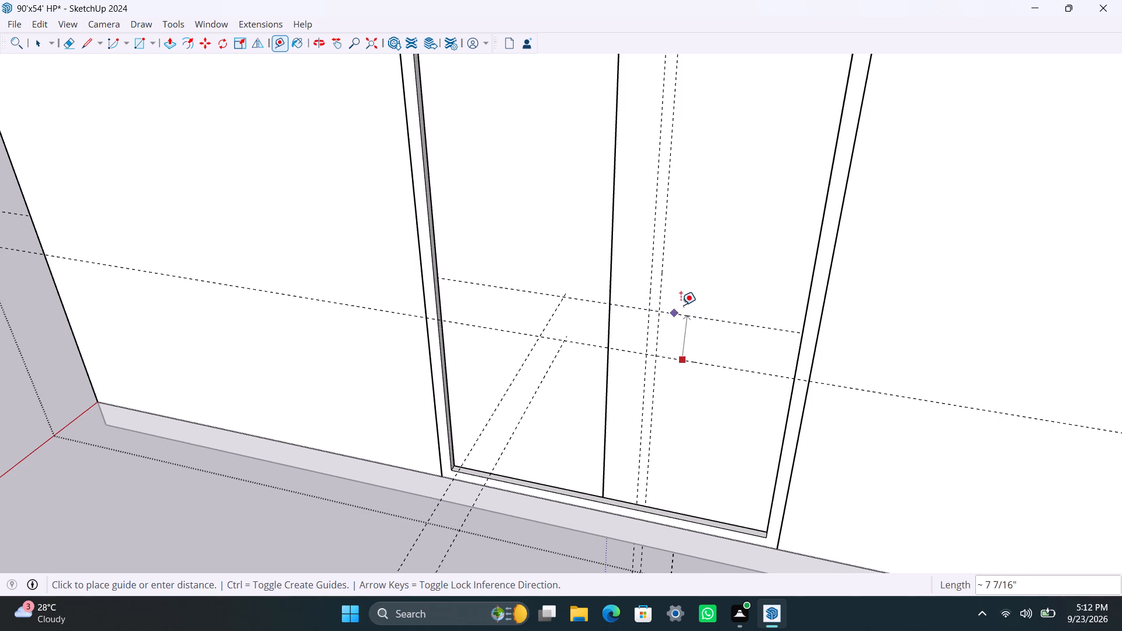
type("8\"")
key("Return")
key("space")
Draw an 8" by 1.5" rectangle between the crossing guides on the right leaf and make it a group.
scroll(658, 355, "up", 2)
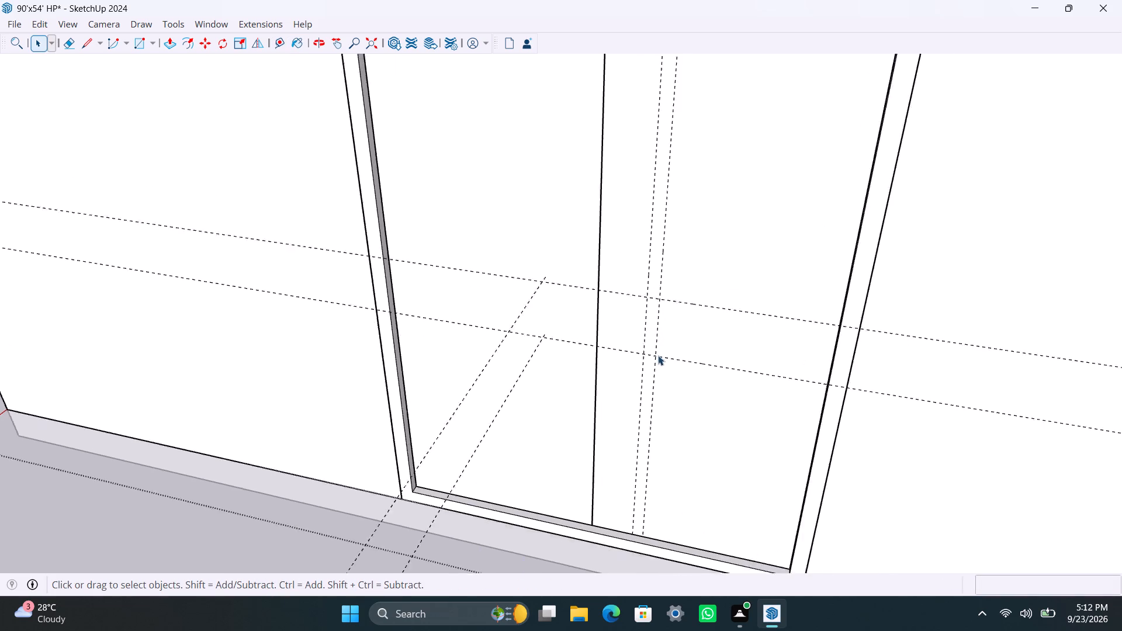
scroll(658, 355, "up", 5)
middle_click_drag(657, 379, 738, 387)
scroll(612, 329, "down", 1)
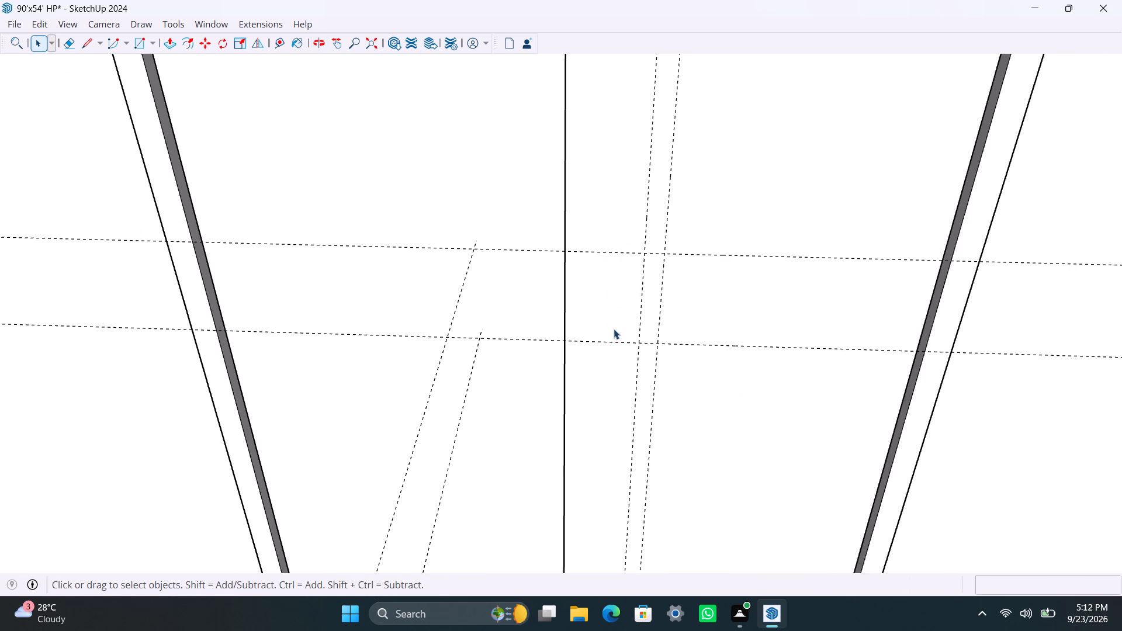
key("r")
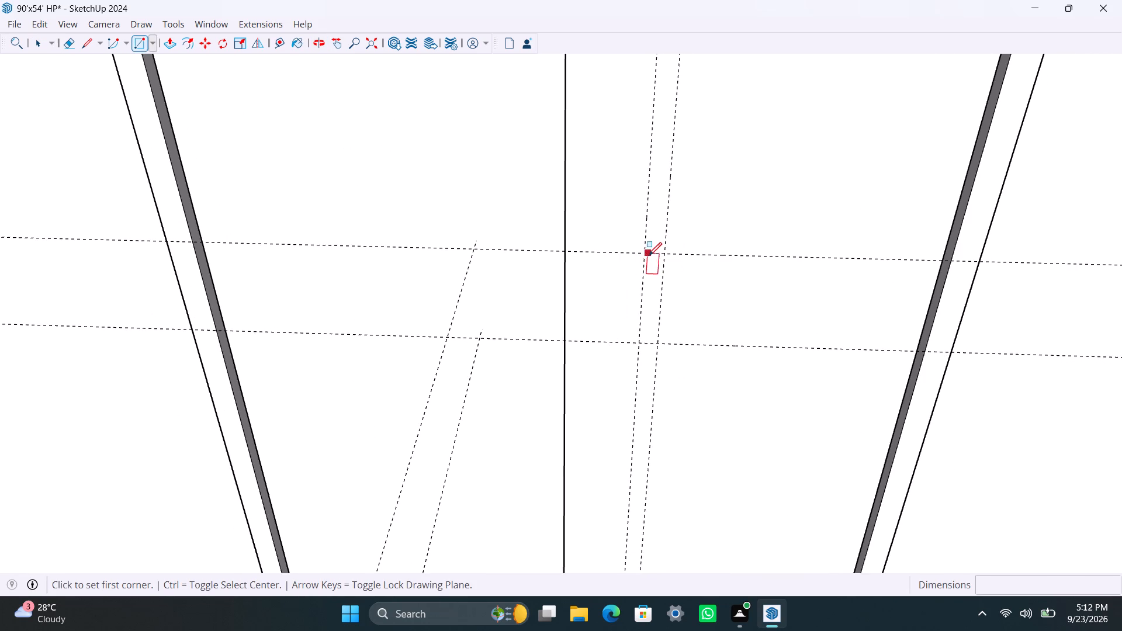
left_click(644, 253)
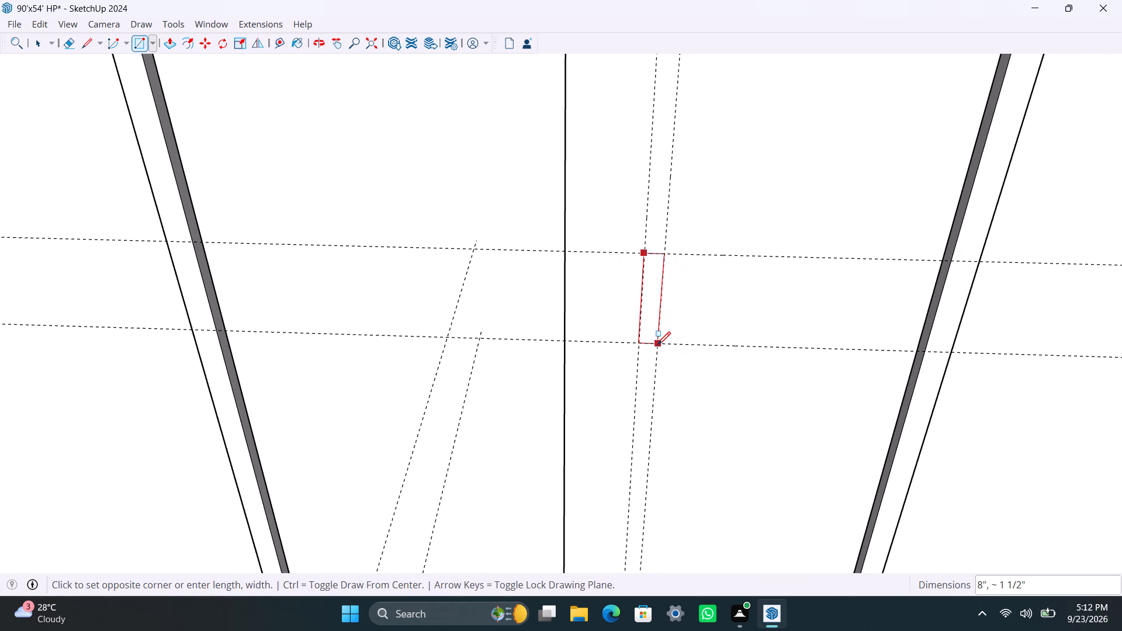
left_click(657, 345)
key("space")
double_click(655, 323)
right_click(656, 323)
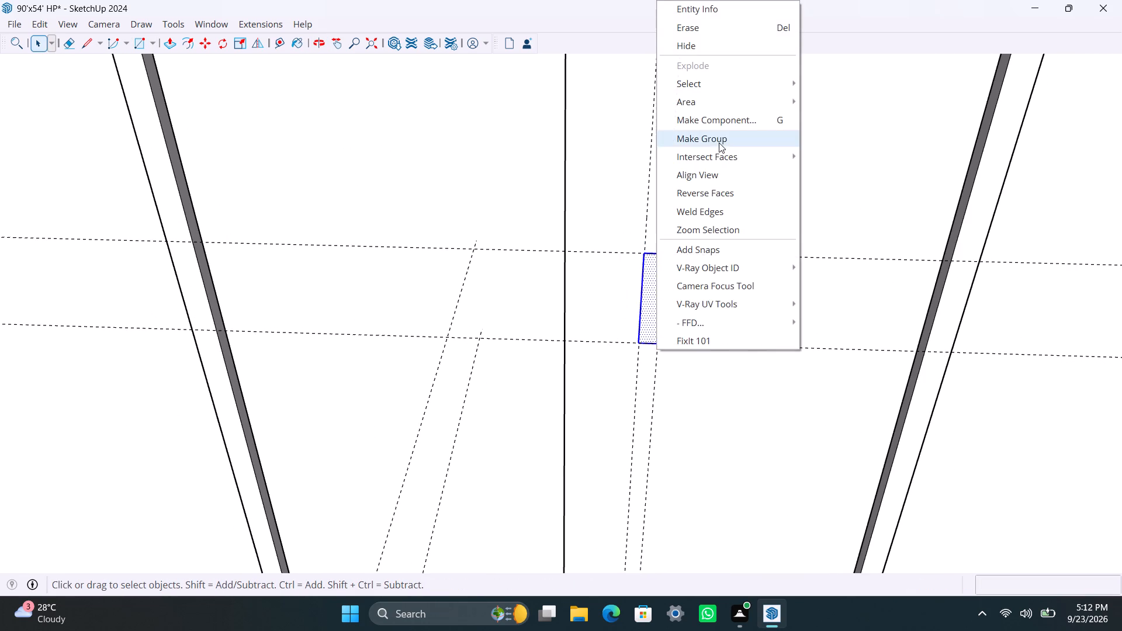
left_click(719, 141)
Push/Pull the right leaf's handle rectangle out 0.5" inside its group and leave the group.
triple_click(654, 283)
key("p")
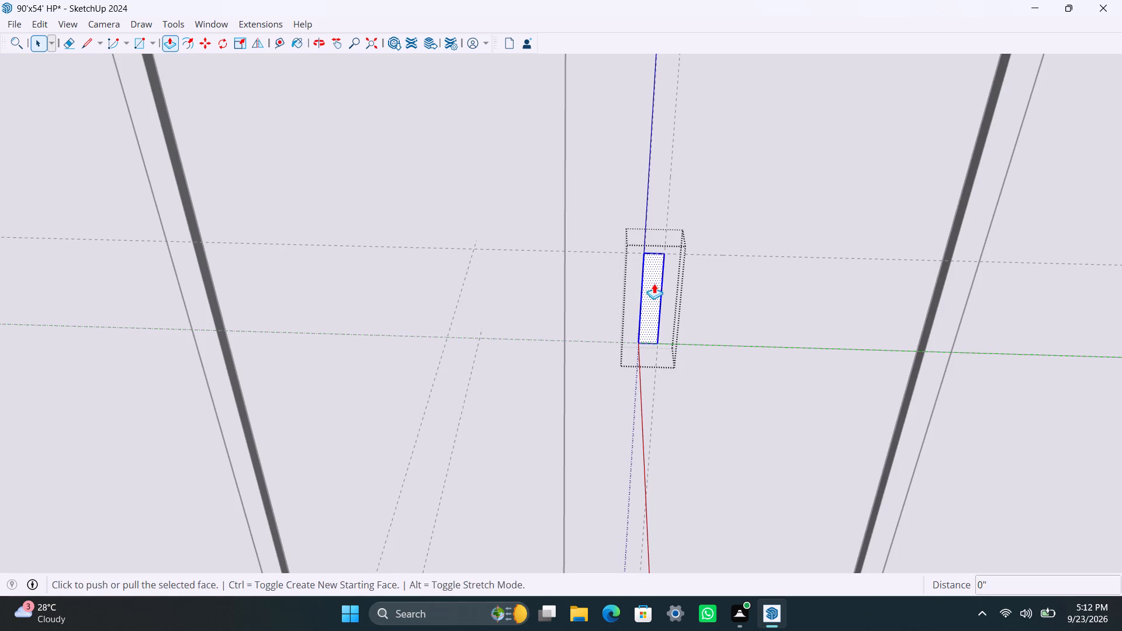
left_click(654, 283)
type("0.5\"")
key("Return")
key("space")
left_click(757, 303)
Place a vertical guide on the left leaf 6" from the door's centre line, and another 1.5" farther left.
scroll(571, 369, "down", 5)
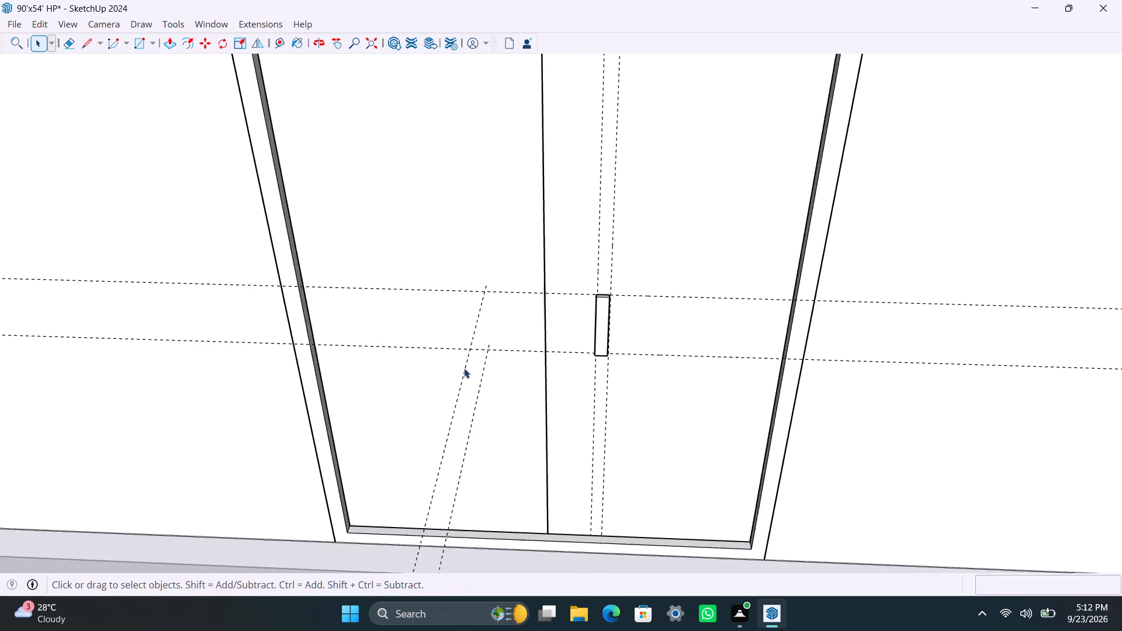
scroll(464, 368, "down", 3)
middle_click_drag(462, 370, 491, 356)
scroll(491, 318, "up", 1)
key("t")
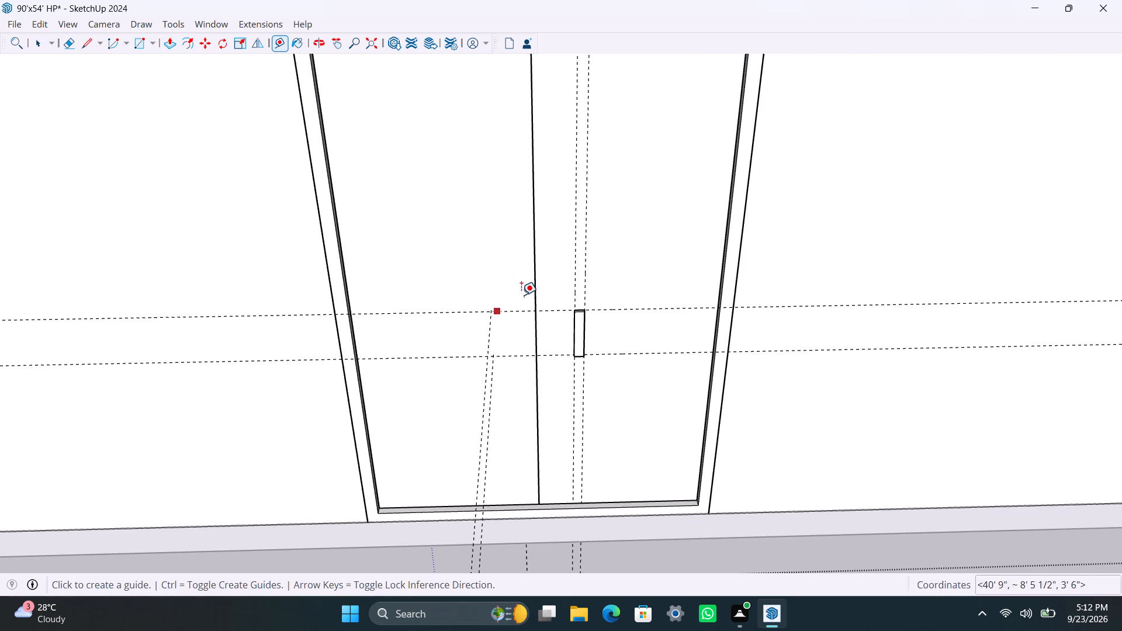
left_click(534, 271)
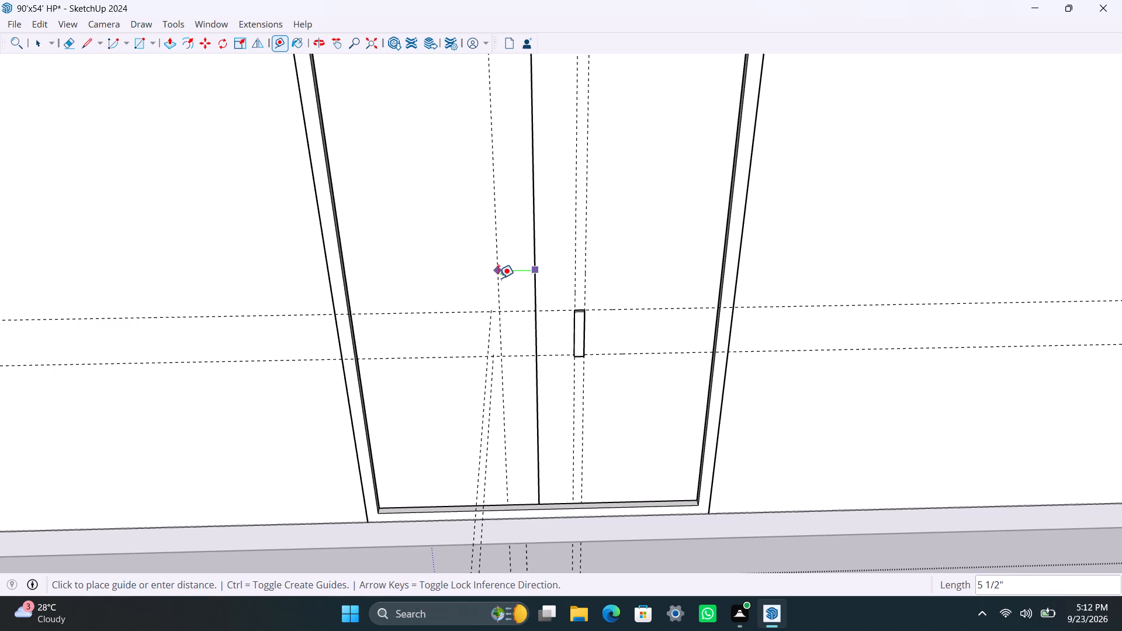
type("6\"")
key("Return")
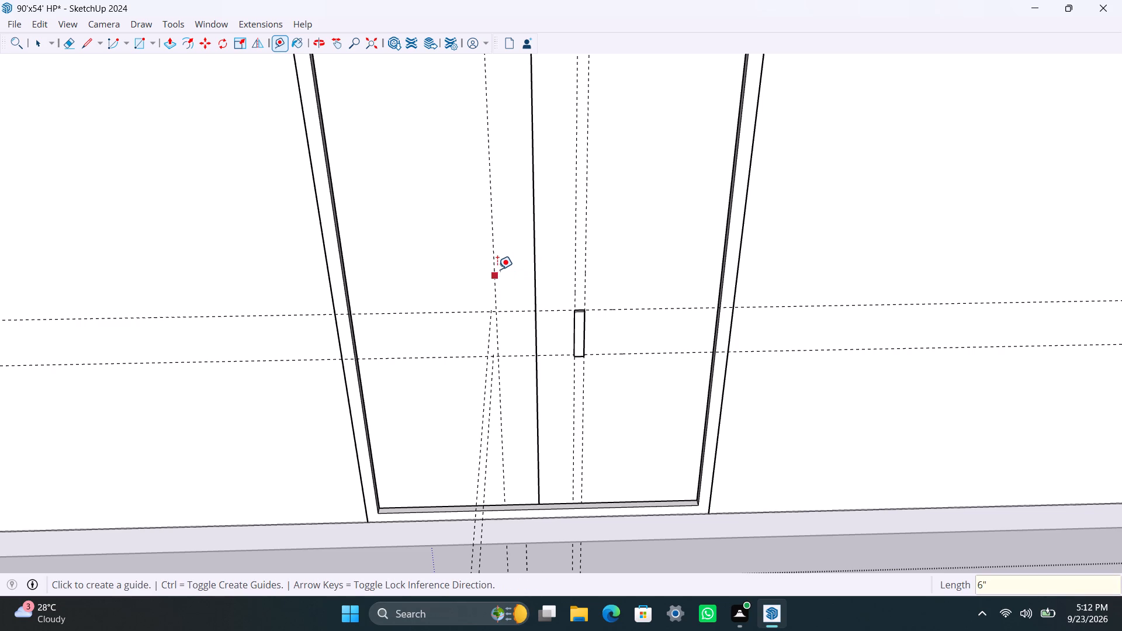
left_click(497, 269)
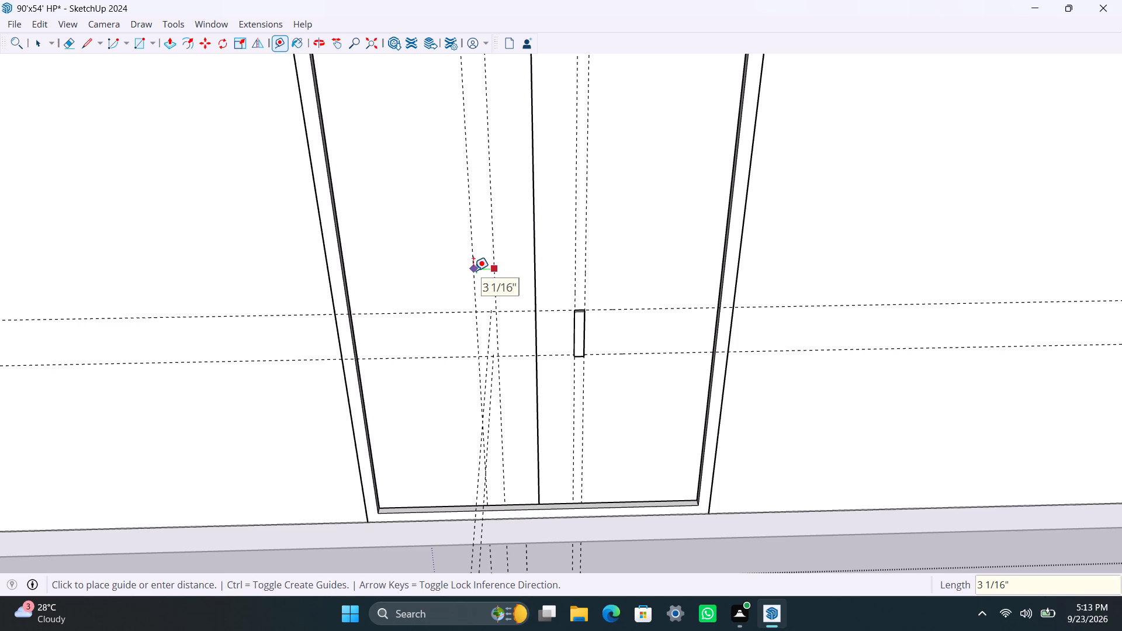
type("1.5\"")
key("Return")
key("space")
Draw an 8" by 1.5" rectangle between the crossing guides on the left leaf and make it a group.
scroll(490, 311, "up", 12)
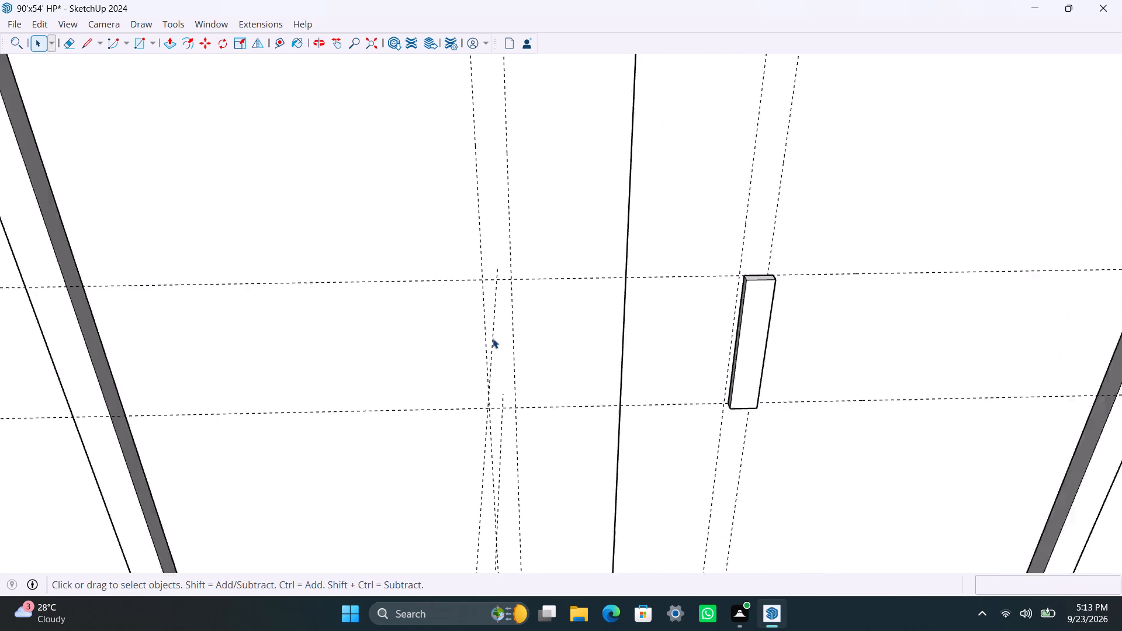
key("r")
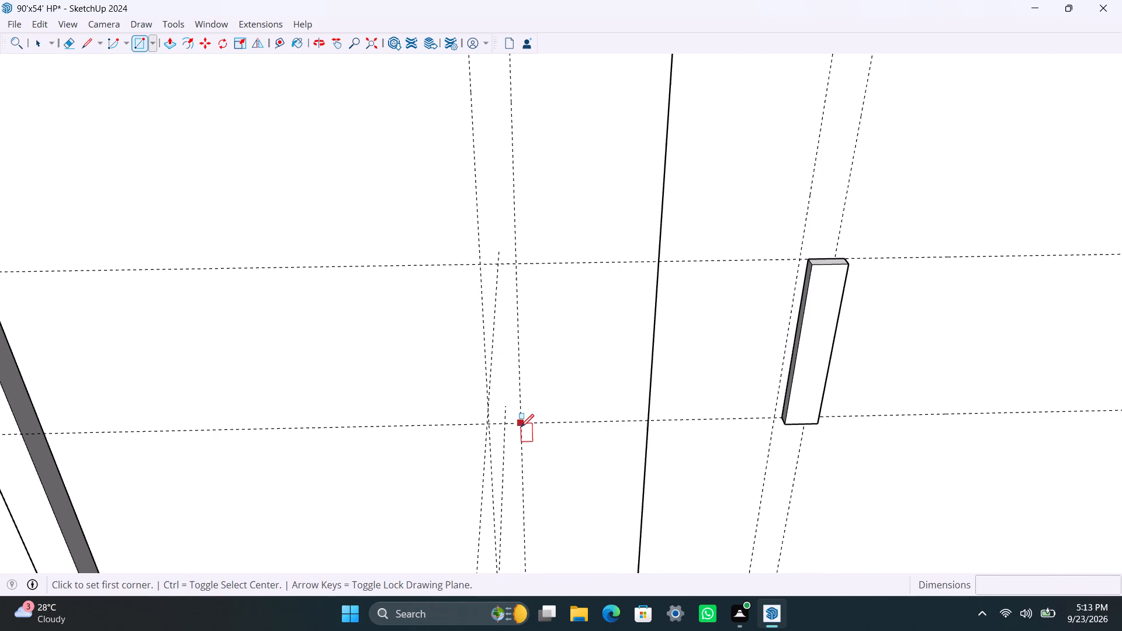
left_click_drag(521, 423, 515, 418)
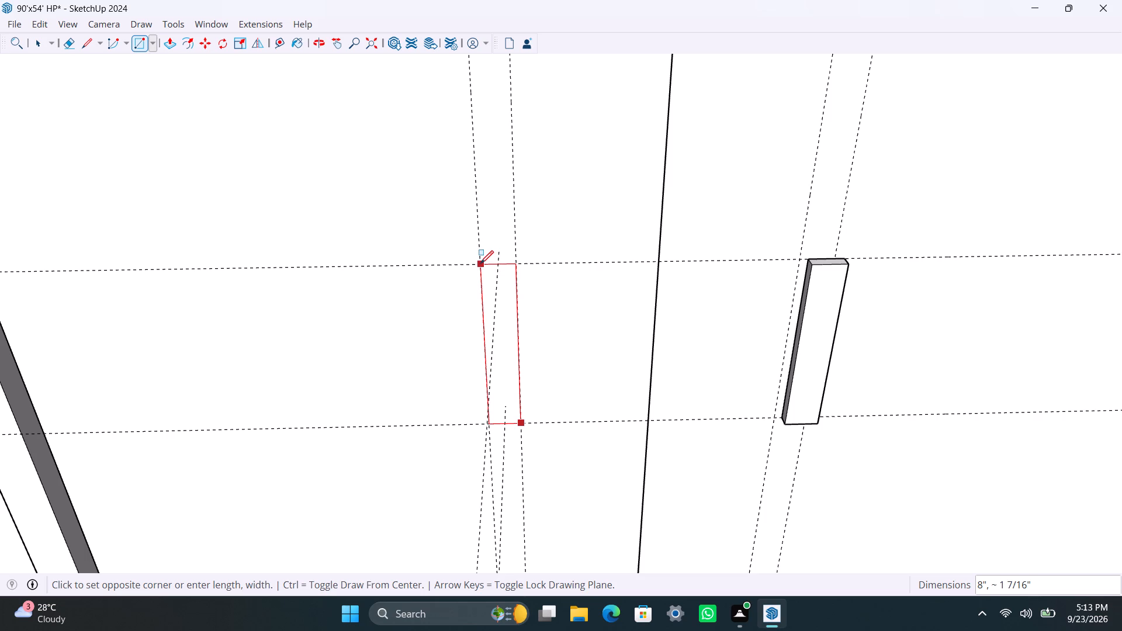
left_click(480, 264)
key("space")
double_click(498, 311)
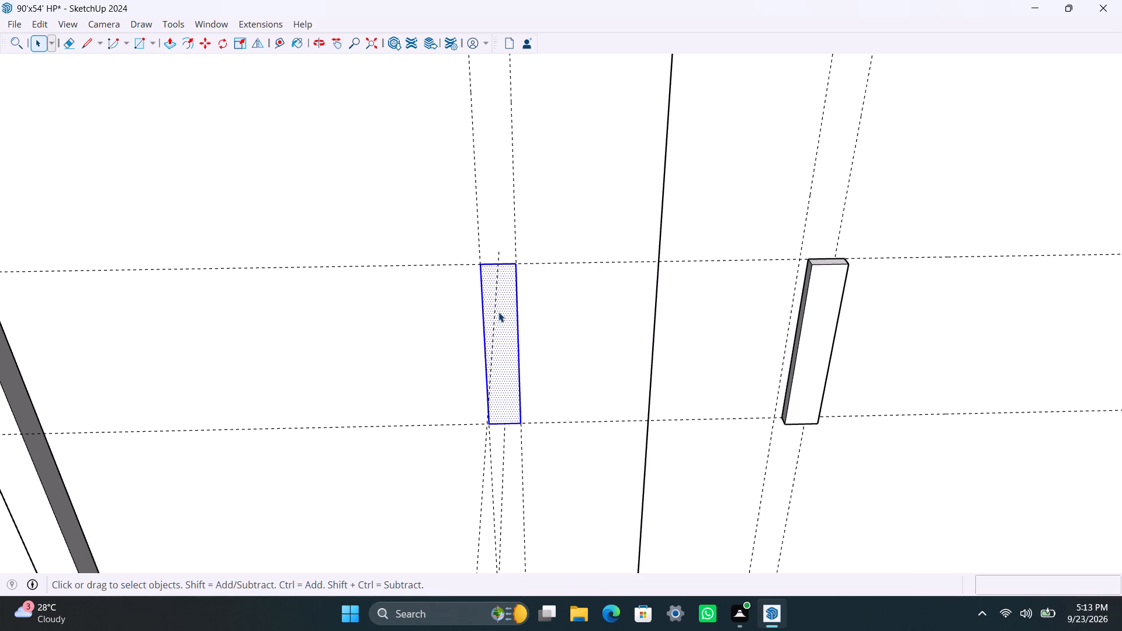
right_click(498, 313)
left_click(567, 144)
Push/Pull the left leaf's handle rectangle out 0.5" inside its group and leave the group.
triple_click(507, 351)
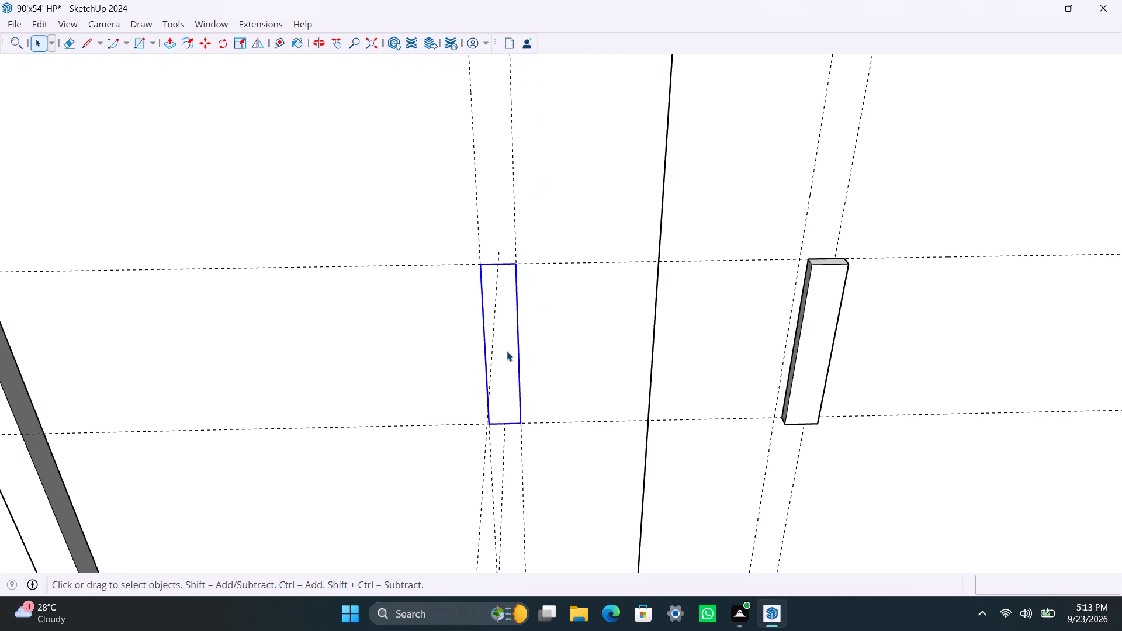
key("p")
left_click(507, 351)
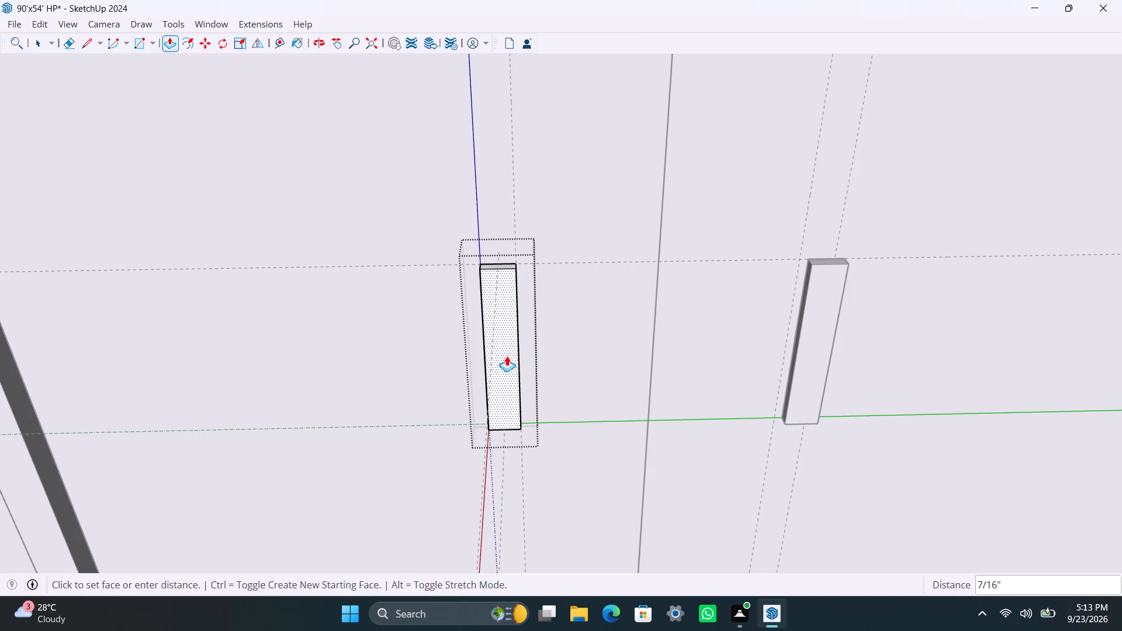
type("0.5\"")
key("Return")
key("space")
scroll(507, 373, "down", 20)
scroll(507, 373, "down", 6)
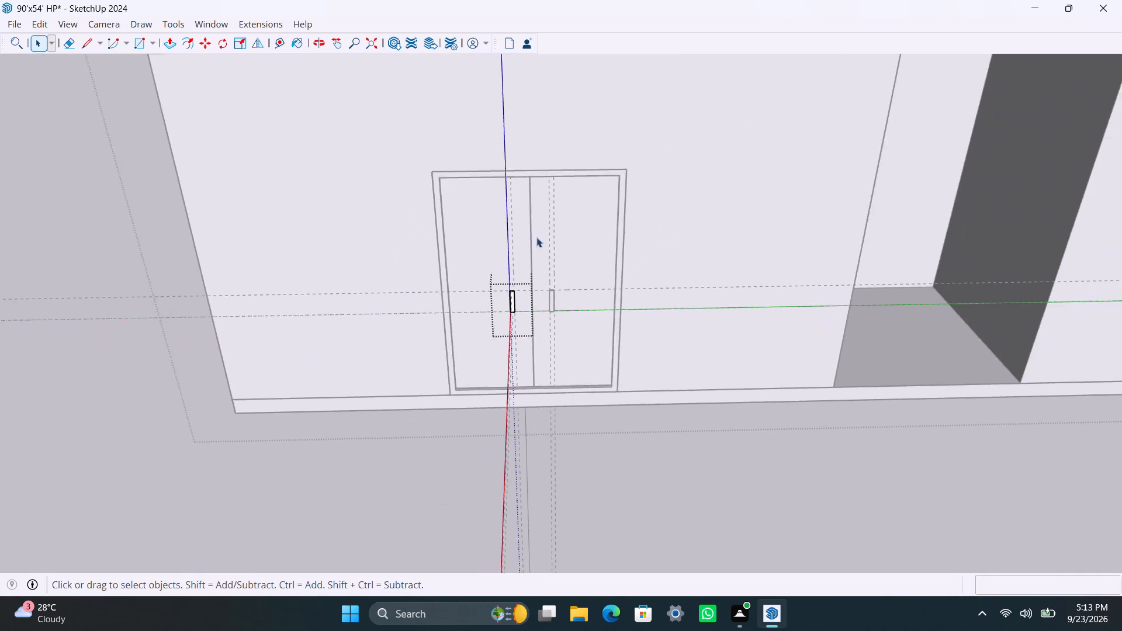
scroll(536, 237, "down", 12)
left_click(428, 408)
double_click(429, 408)
Save the house model.
scroll(496, 358, "up", 3)
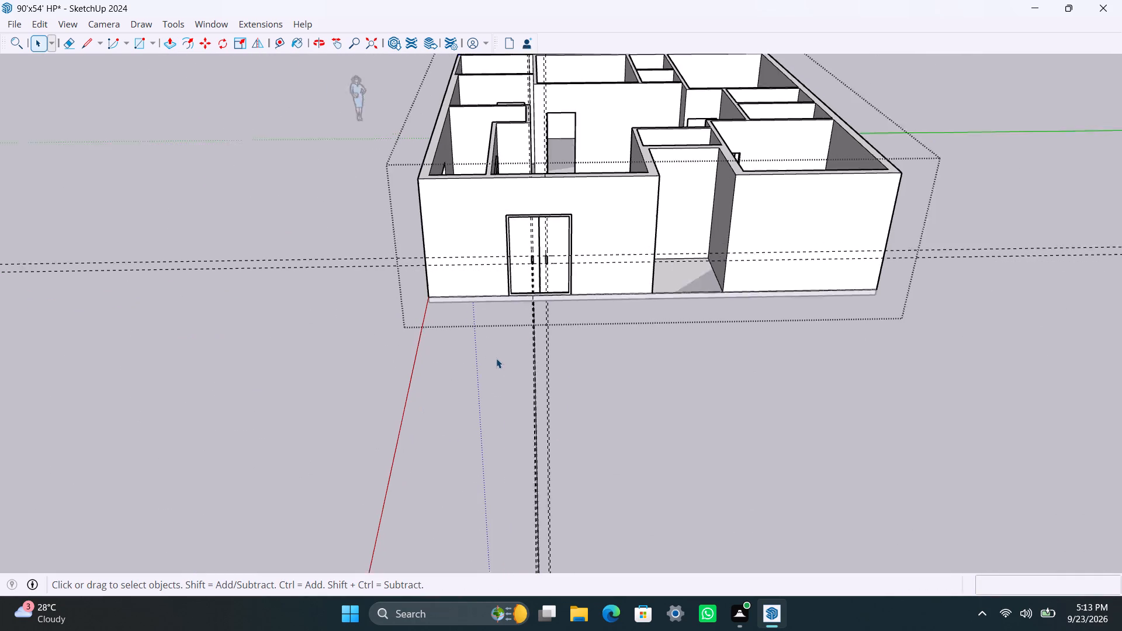
key("ctrl+s")
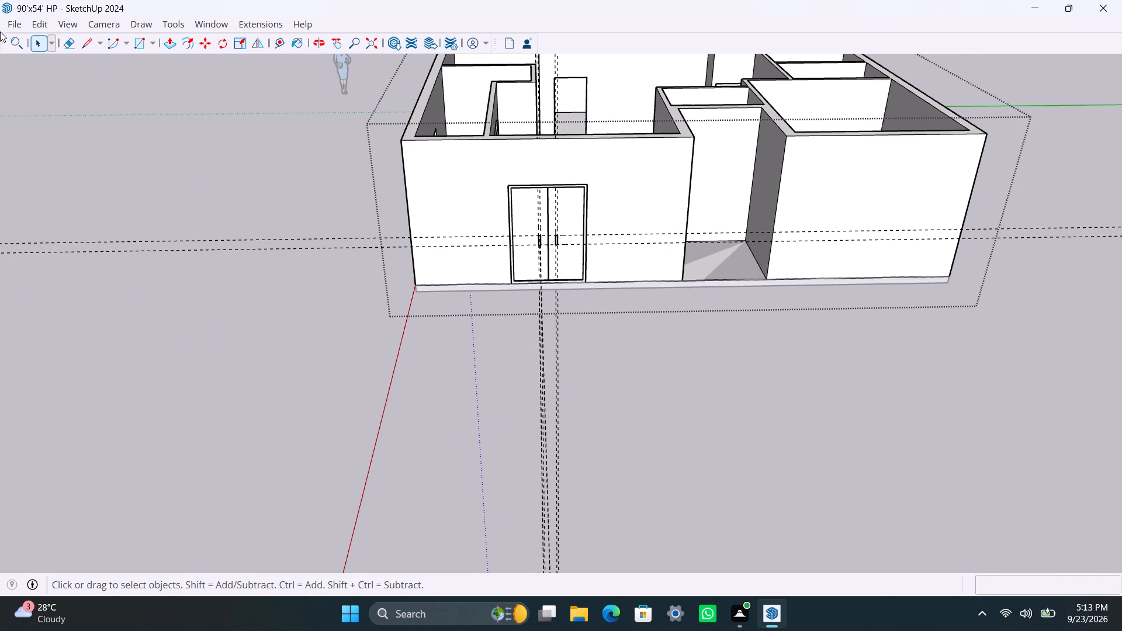
Delete all guides from the model.
left_click(46, 23)
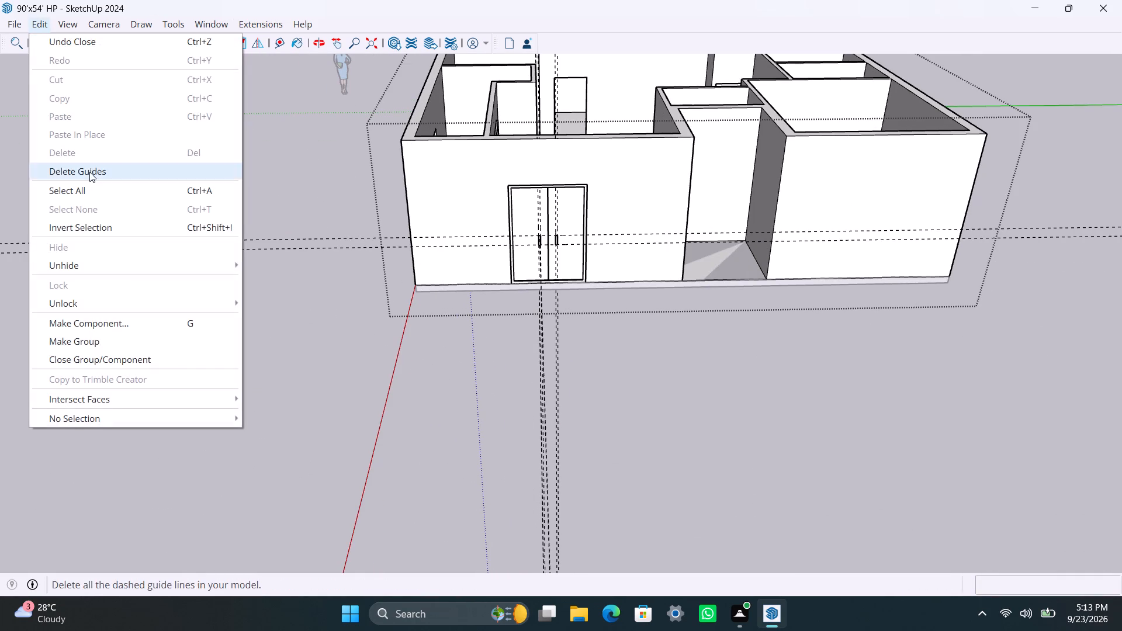
left_click(89, 172)
Draw a rectangle covering the empty interior doorway beside the wider opening that faces the two-pane unit, and make it a group.
scroll(606, 256, "down", 10)
middle_click_drag(600, 273, 582, 281, "shift")
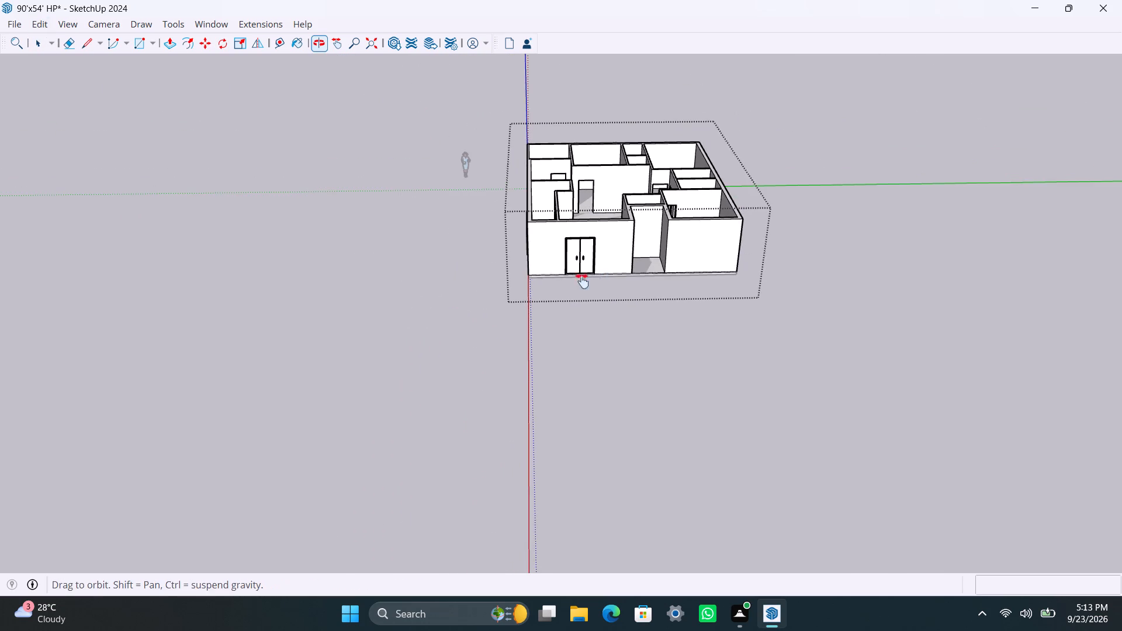
middle_click_drag(582, 281, 427, 330, "shift")
scroll(537, 320, "up", 3)
left_click(692, 359)
scroll(473, 299, "up", 4)
scroll(385, 213, "up", 3)
middle_click_drag(442, 223, 56, 331)
scroll(449, 160, "down", 5)
scroll(452, 156, "up", 5)
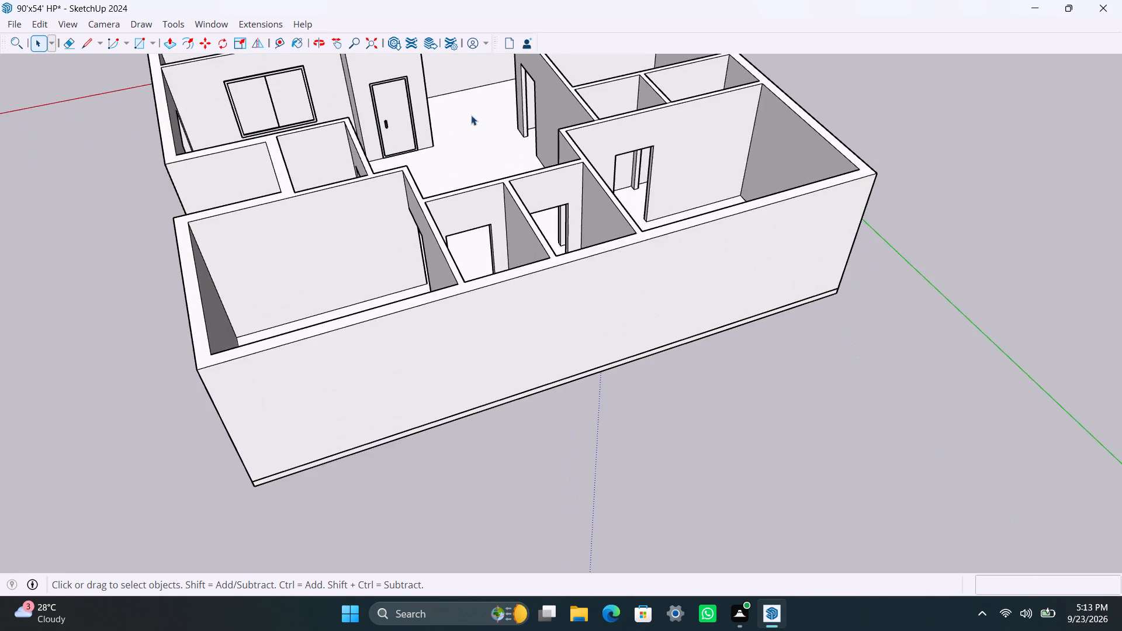
middle_click_drag(477, 120, 3, 177)
scroll(564, 206, "down", 5)
middle_click_drag(580, 160, 265, 131)
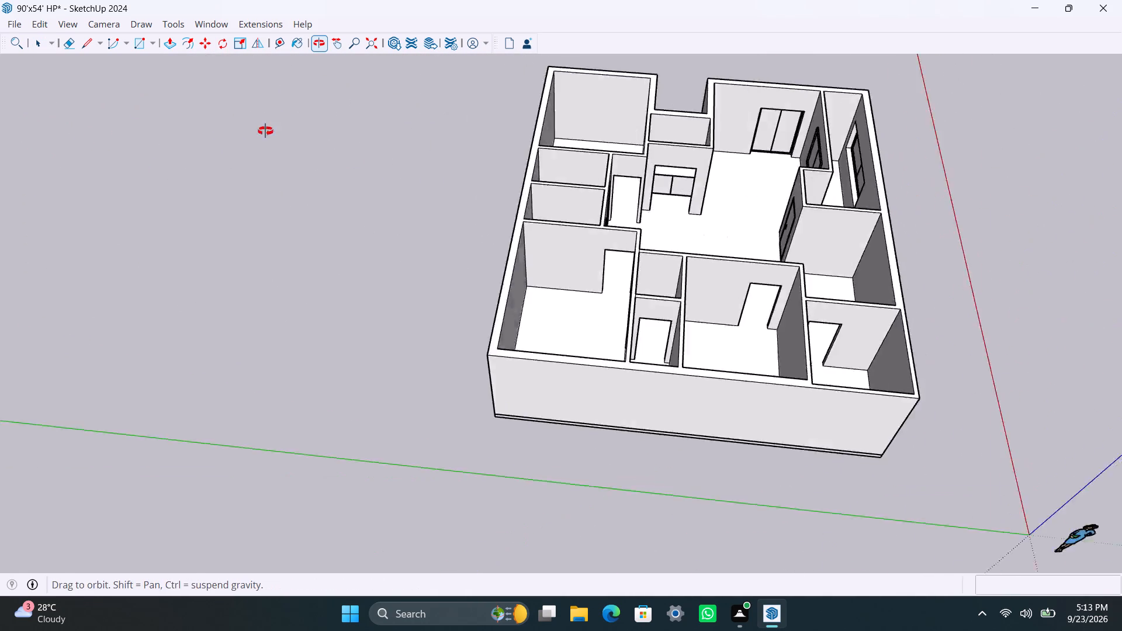
middle_click_drag(265, 131, 257, 129)
scroll(669, 238, "up", 7)
scroll(612, 224, "up", 3)
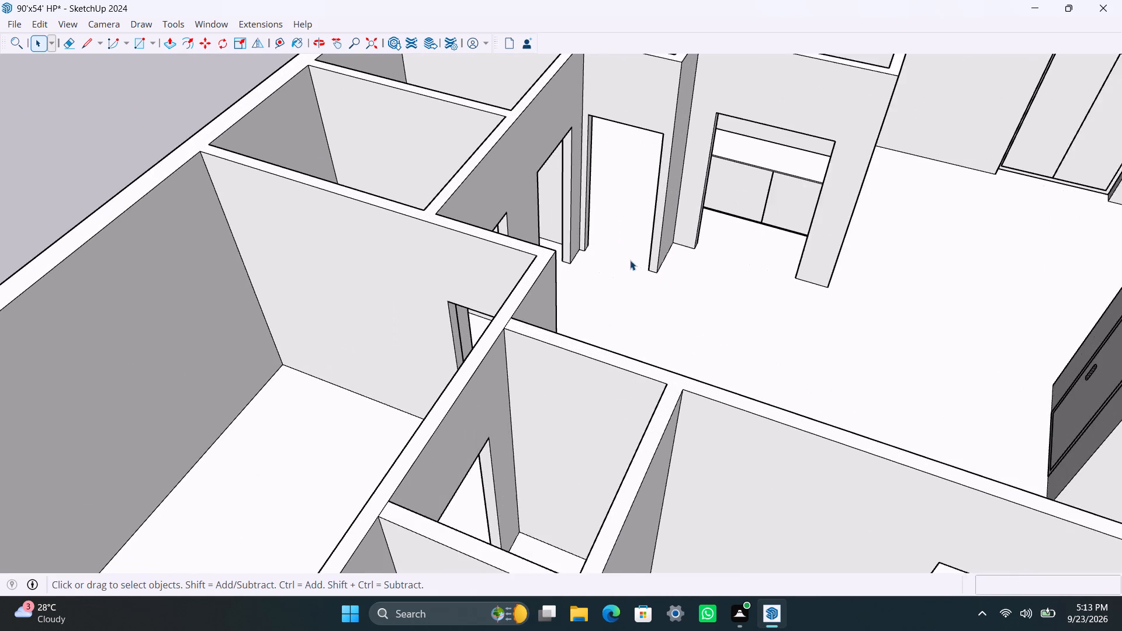
middle_click_drag(632, 261, 759, 287)
scroll(702, 274, "up", 2)
middle_click_drag(676, 253, 532, 486, "shift")
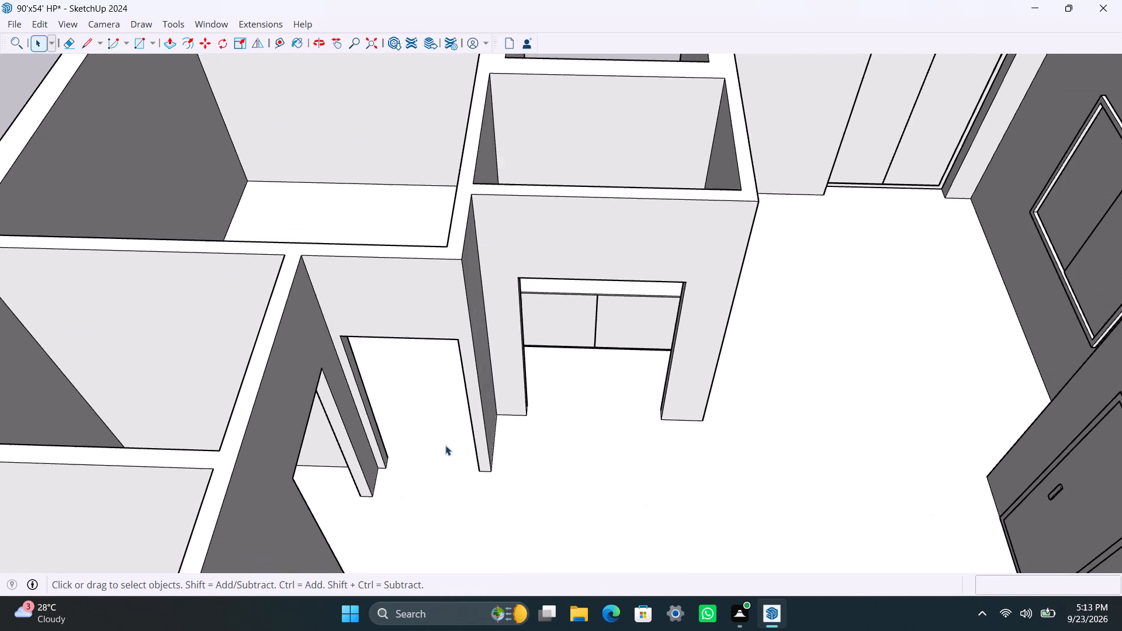
scroll(404, 385, "up", 2)
middle_click_drag(427, 377, 532, 271)
scroll(498, 252, "up", 3)
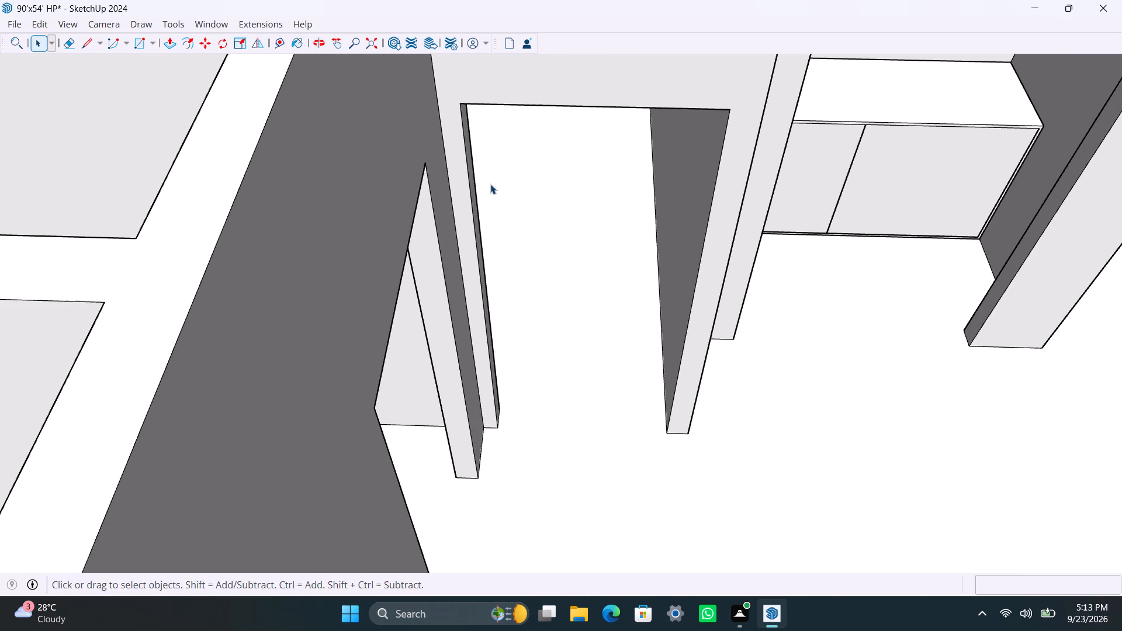
scroll(456, 157, "down", 10)
left_click(529, 92)
double_click(529, 97)
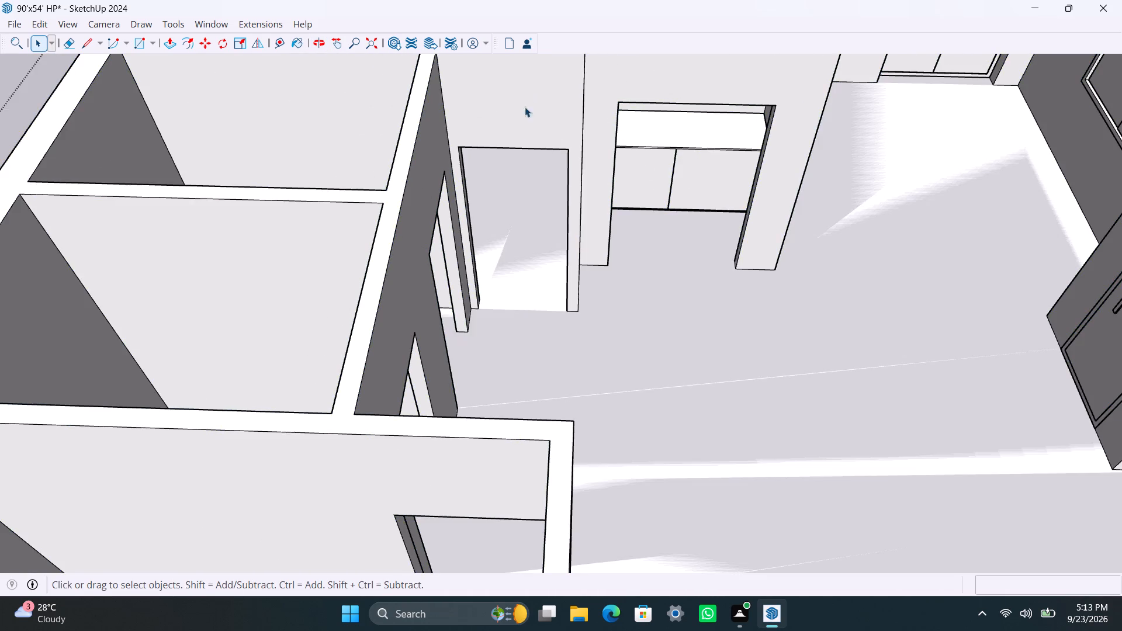
scroll(512, 167, "up", 3)
key("r")
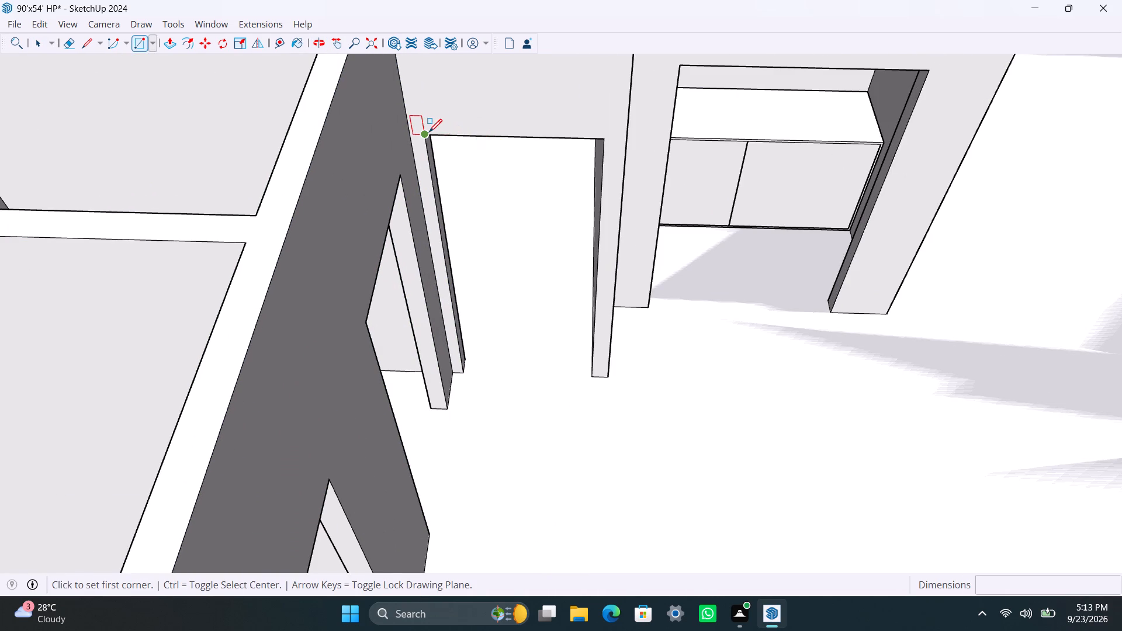
left_click(429, 132)
left_click(594, 380)
key("space")
double_click(512, 299)
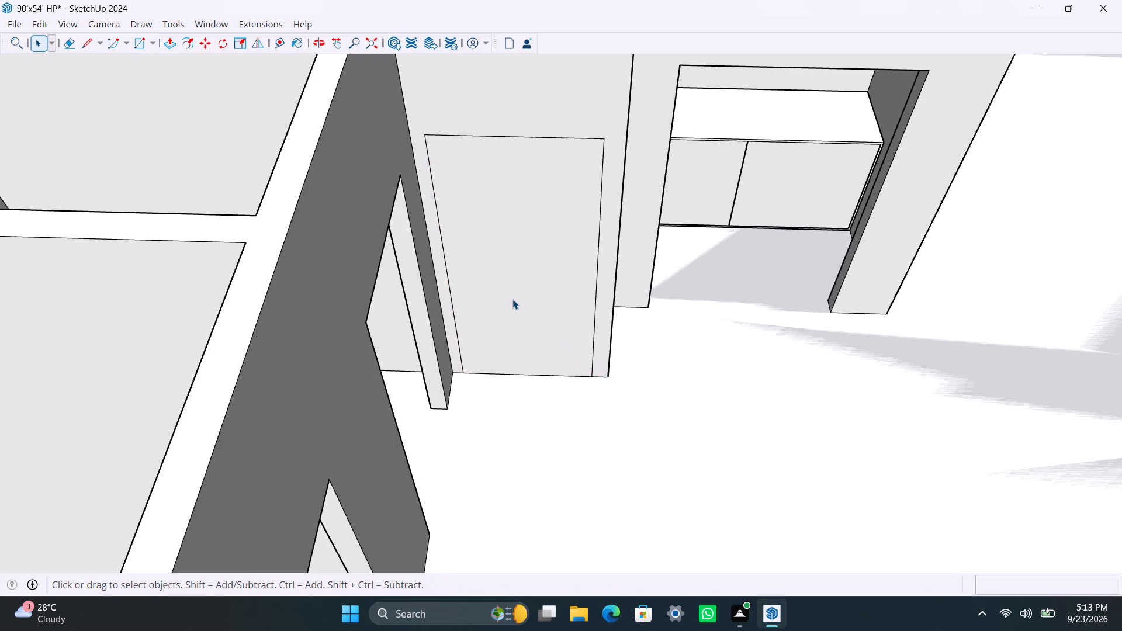
right_click(511, 299)
left_click(581, 144)
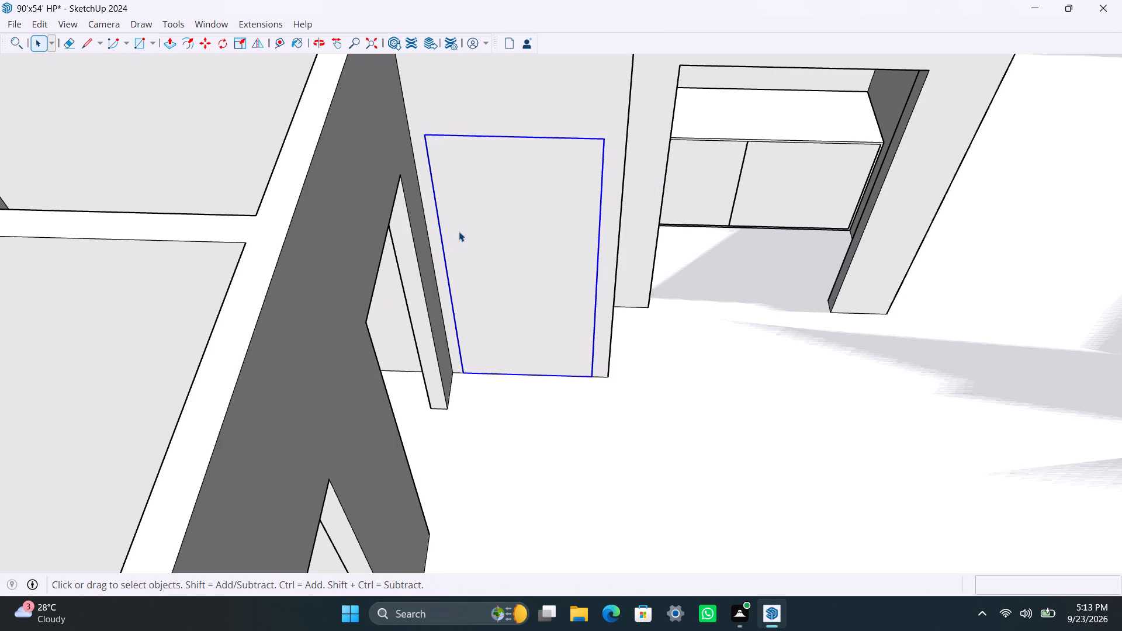
Inside the doorway group, offset the rectangle's edges 2" inward and delete the inner face to leave a frame.
triple_click(459, 231)
scroll(459, 228, "up", 1)
key("f")
left_click(464, 201)
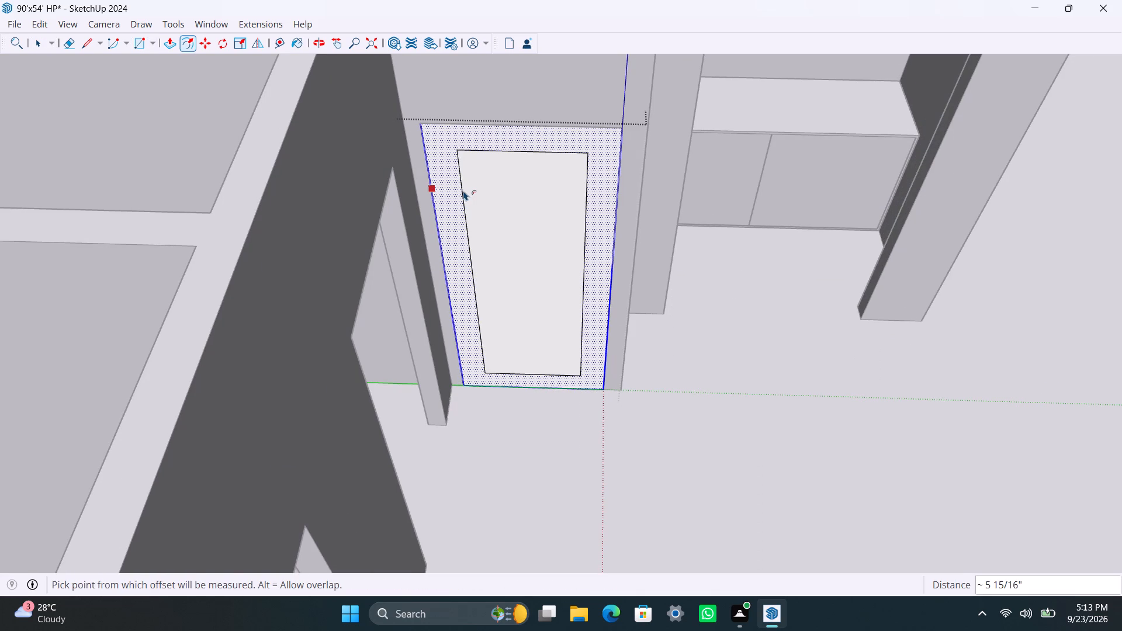
type("2\"")
key("Return")
key("space")
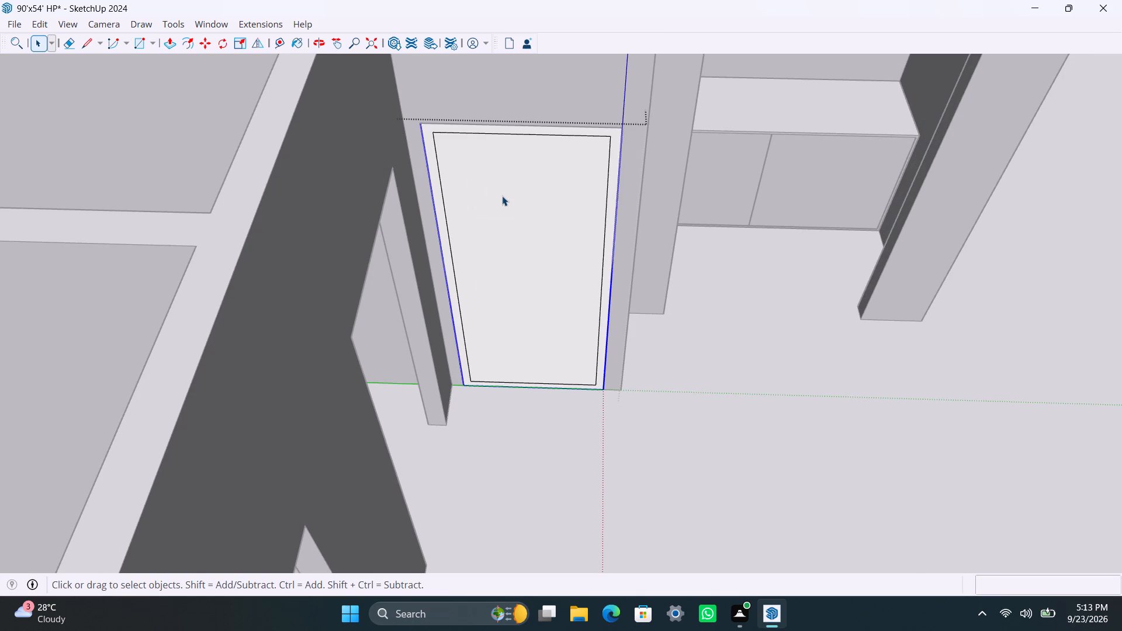
left_click(502, 196)
key("Delete")
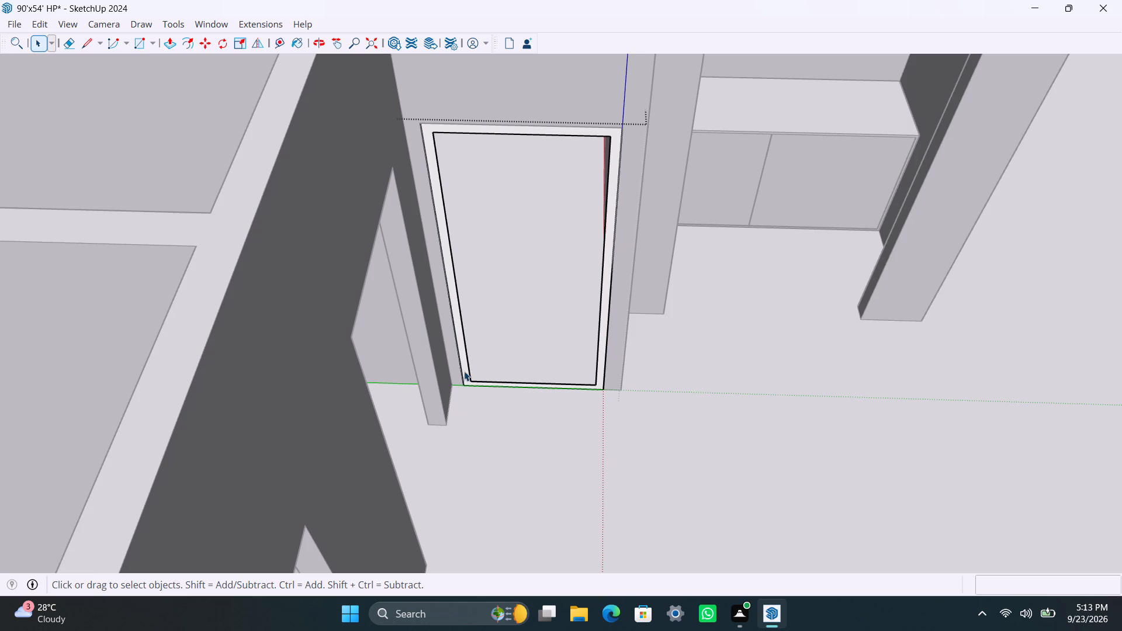
Push/Pull the door frame face by 2.5".
scroll(464, 371, "up", 5)
left_click(463, 357)
key("p")
left_click(462, 353)
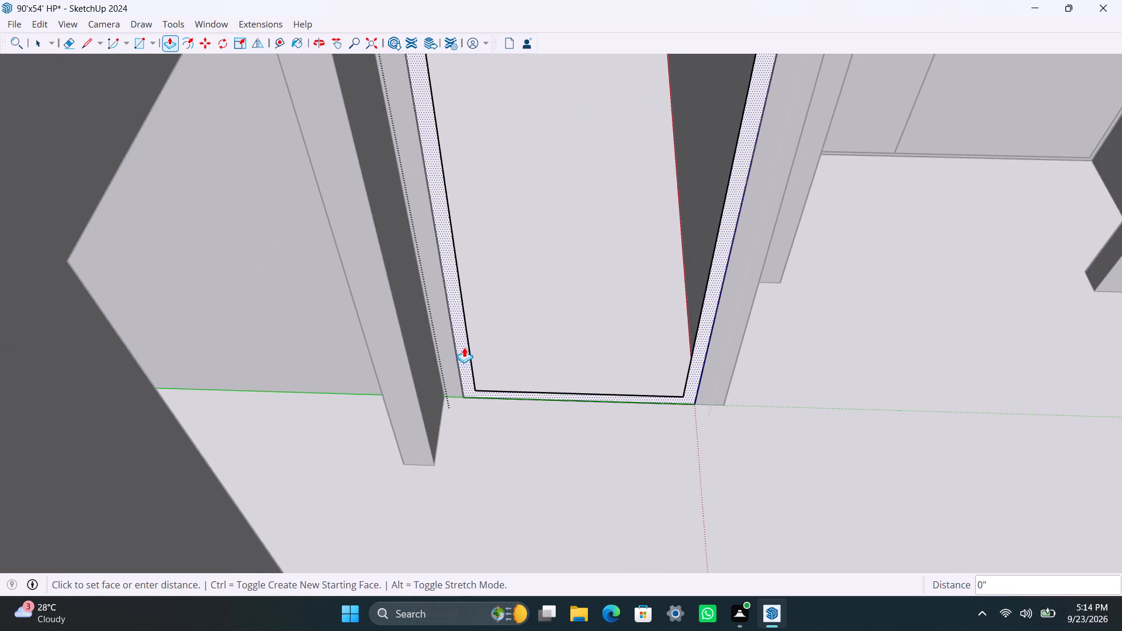
type("2.5\"")
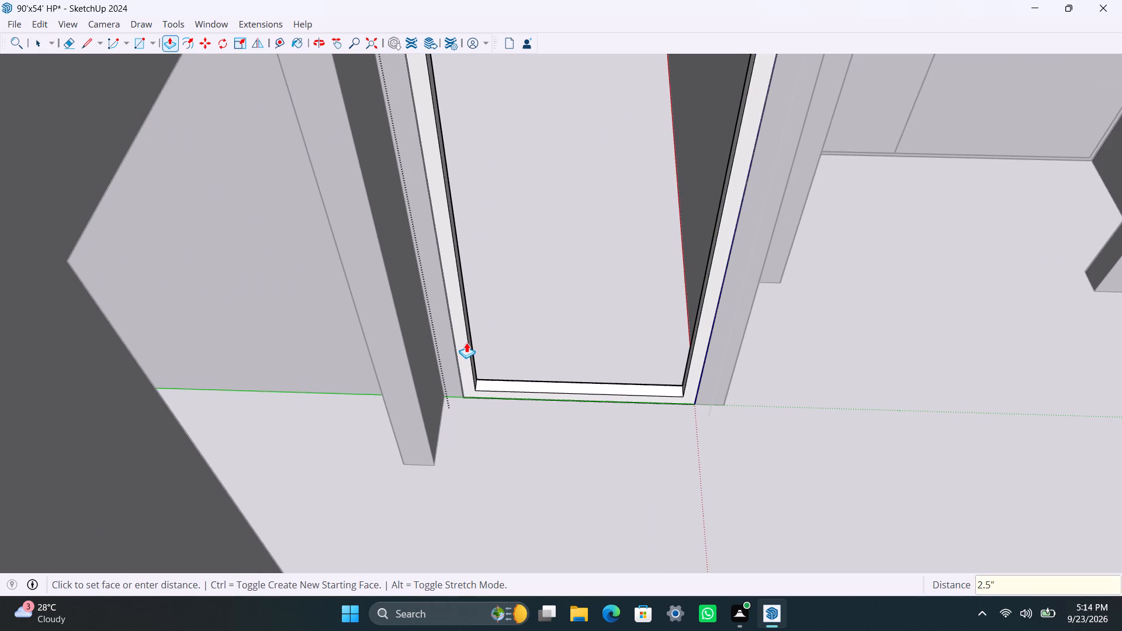
key("Return")
key("space")
Draw a rectangle filling the inside of the door frame and make it a group for the door panel.
scroll(482, 370, "down", 9)
middle_click_drag(478, 356, 455, 356)
scroll(473, 302, "up", 2)
key("r")
left_click(418, 152)
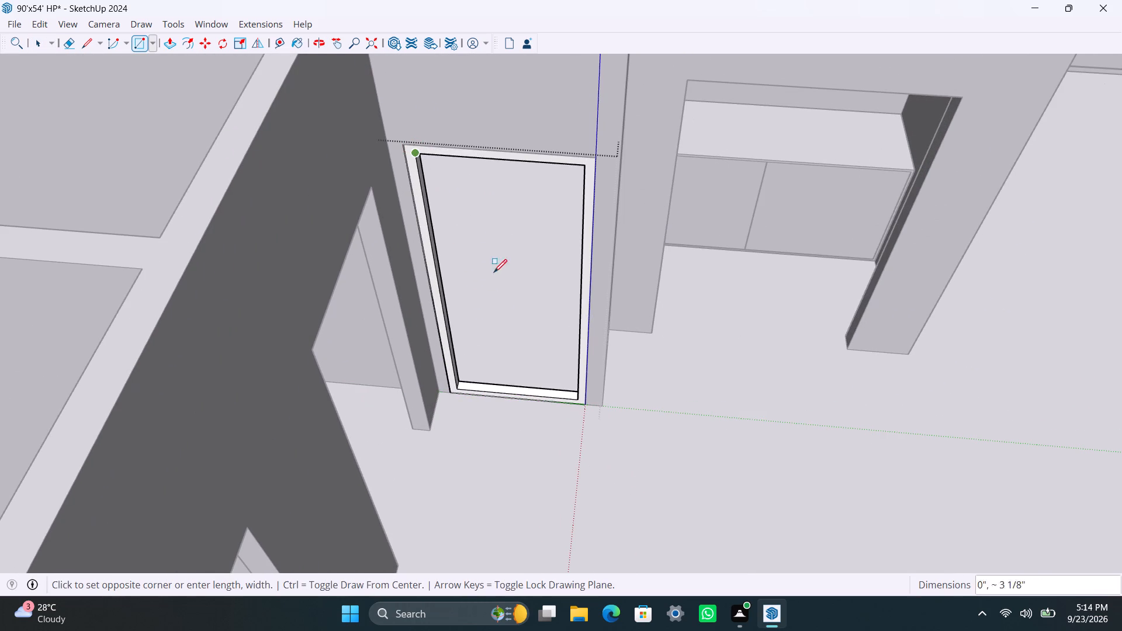
left_click(574, 398)
key("space")
double_click(553, 347)
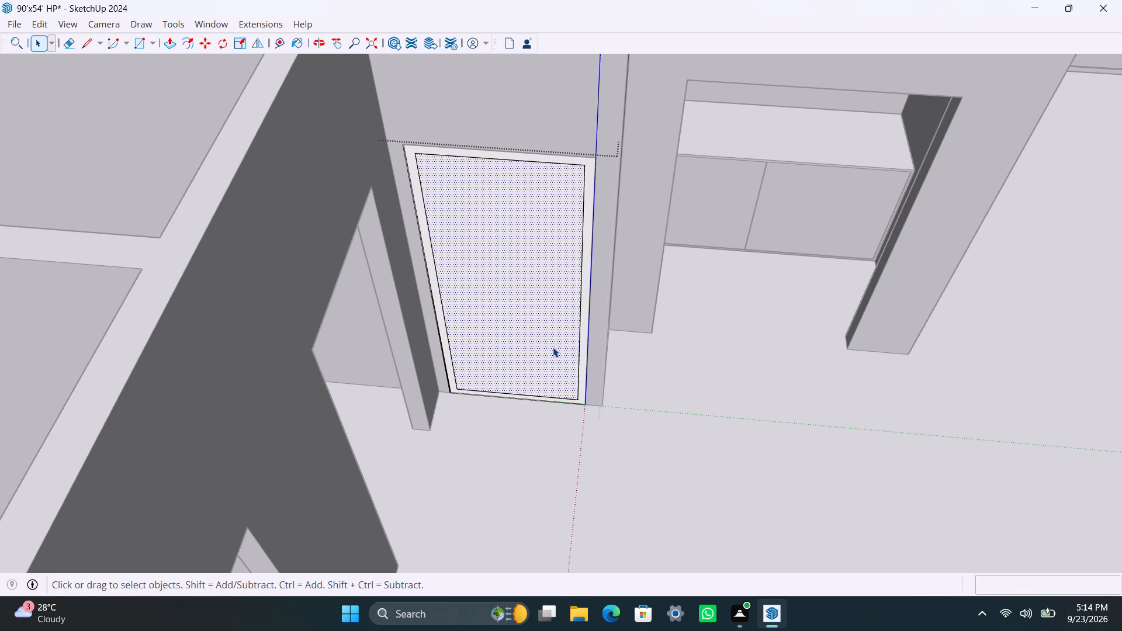
right_click(552, 346)
left_click(626, 134)
Push/Pull the door panel face by 18 mm inside its group.
double_click(558, 236)
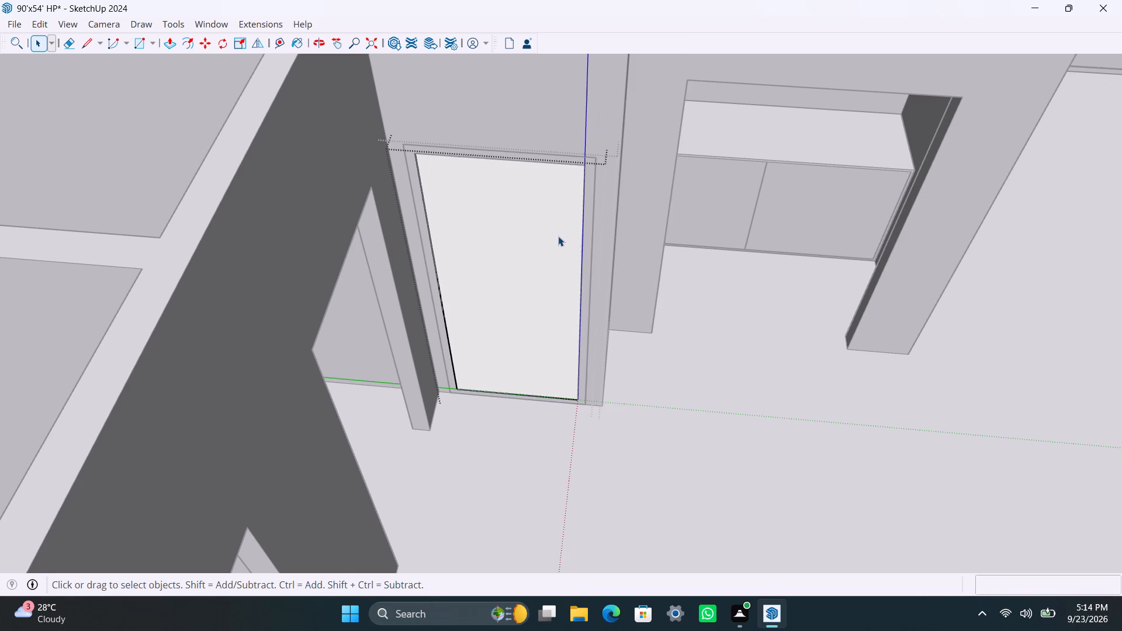
left_click(555, 237)
key("p")
left_click(509, 252)
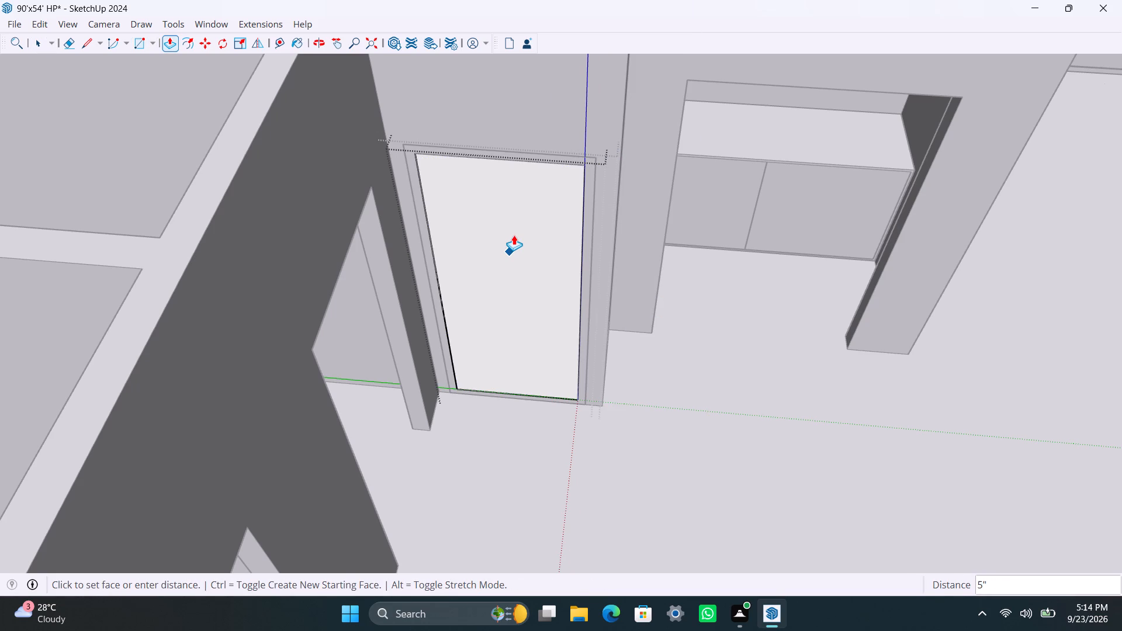
type("18mm")
key("Return")
key("space")
Place horizontal guides on the door panel, one 4' below its top edge and another 8" above that guide.
key("t")
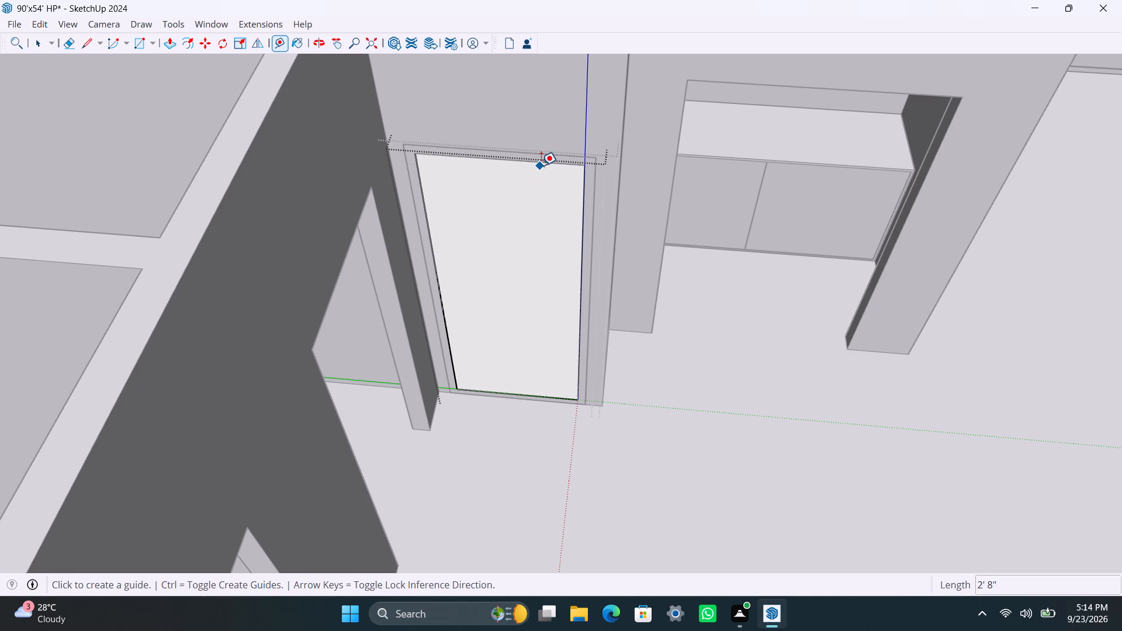
left_click(541, 165)
type("4'")
key("Return")
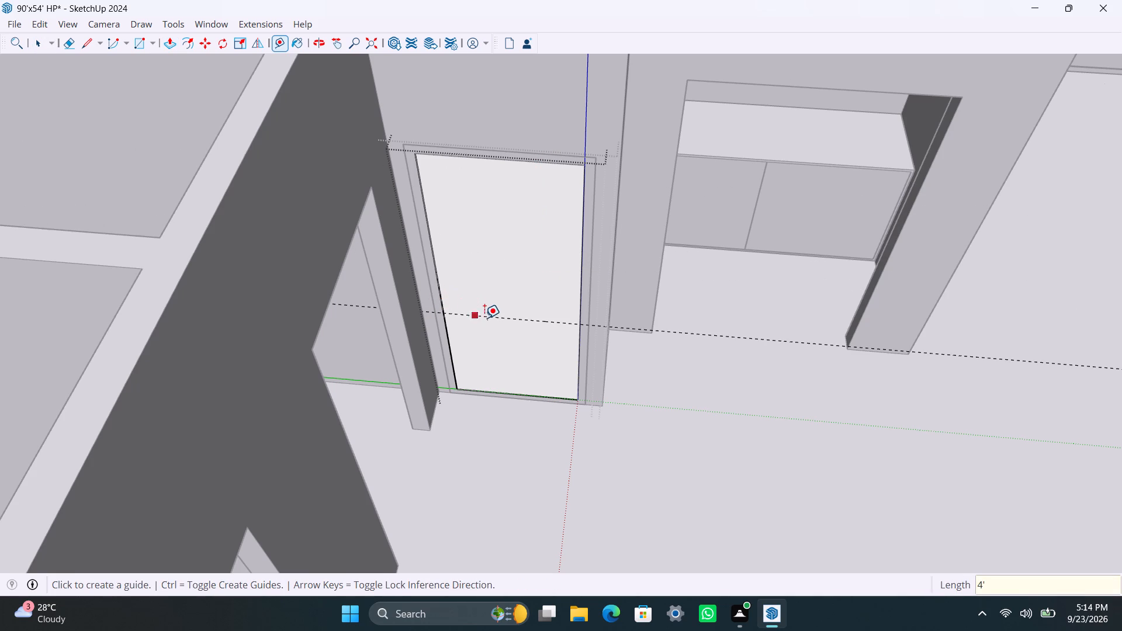
left_click(484, 318)
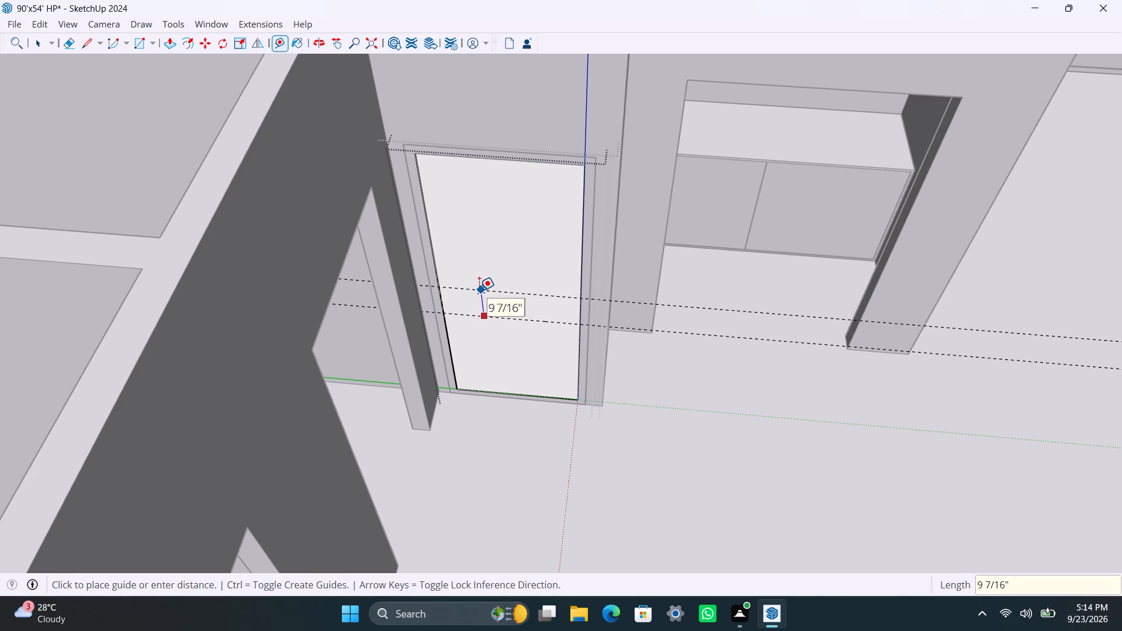
type("8\"")
key("Return")
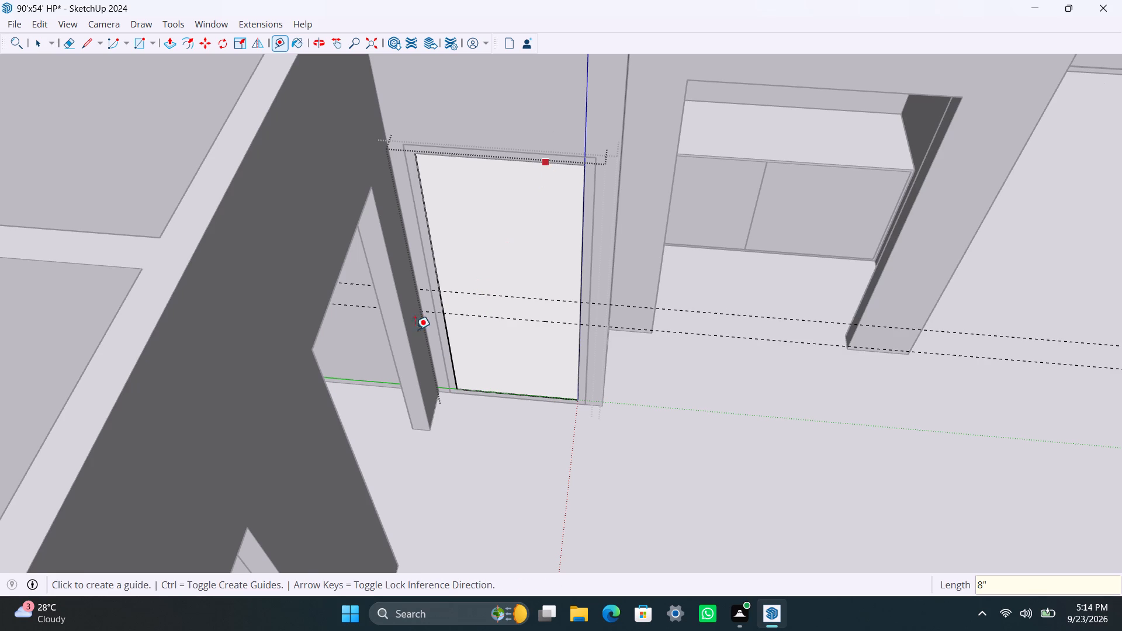
Place vertical guides on the door panel, one 6" in from its left edge and another 1.5" farther in.
left_click(431, 266)
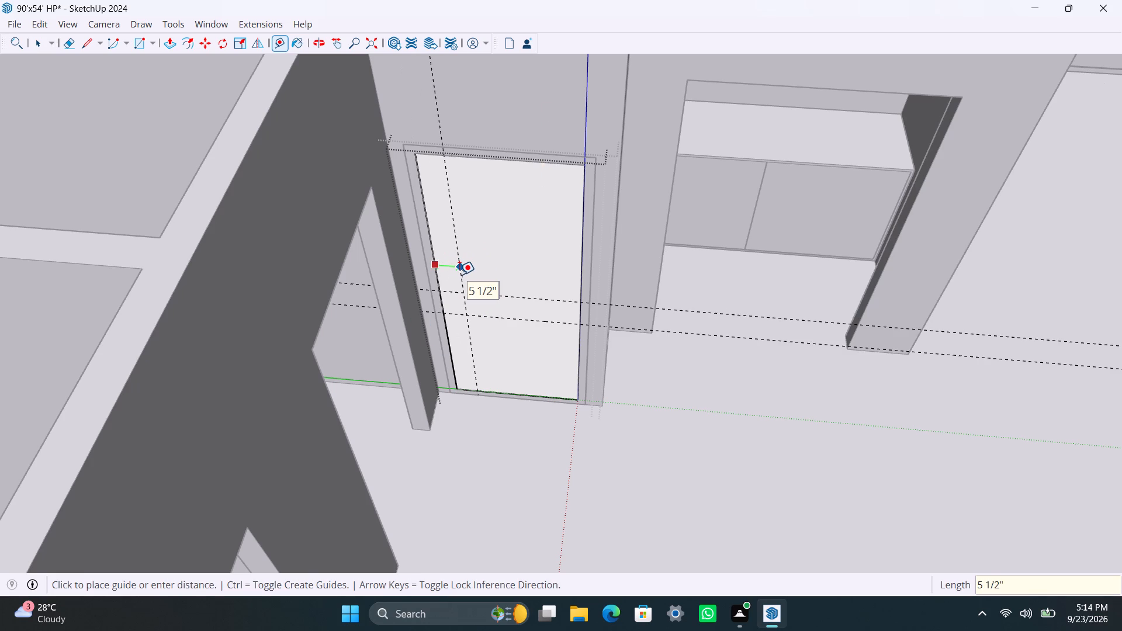
type("6\"")
key("Return")
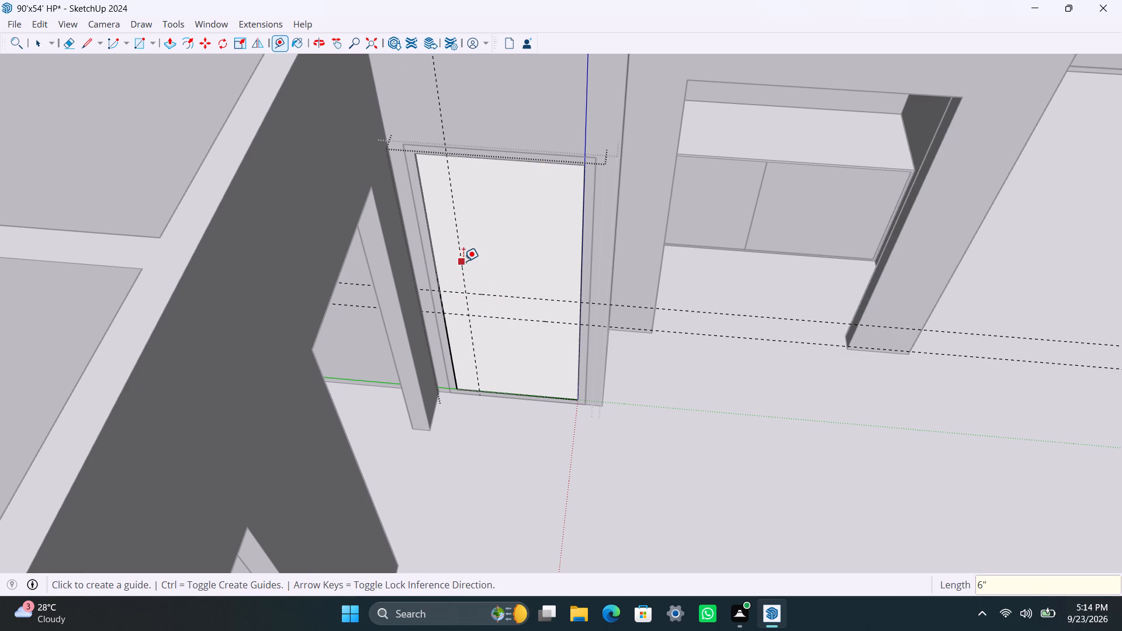
left_click(463, 261)
type("1.5\"")
key("Return")
key("space")
Draw an 8" by 1.5" handle rectangle between the crossing guides on the door panel and make it a group.
scroll(466, 322, "up", 5)
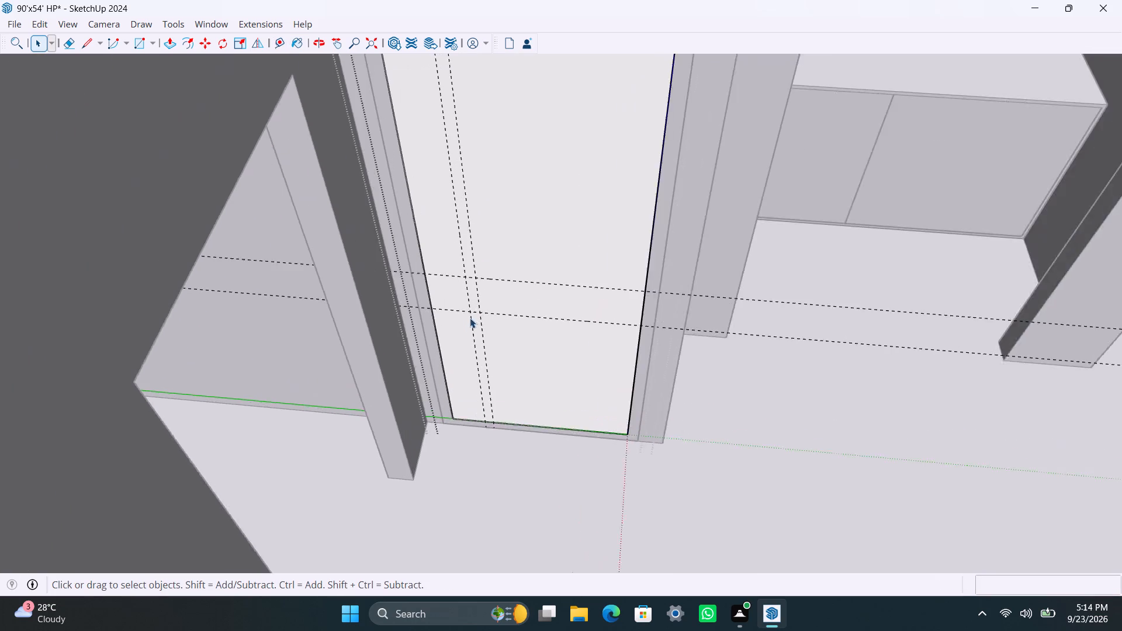
scroll(470, 318, "up", 4)
middle_click_drag(508, 328, 547, 301)
key("r")
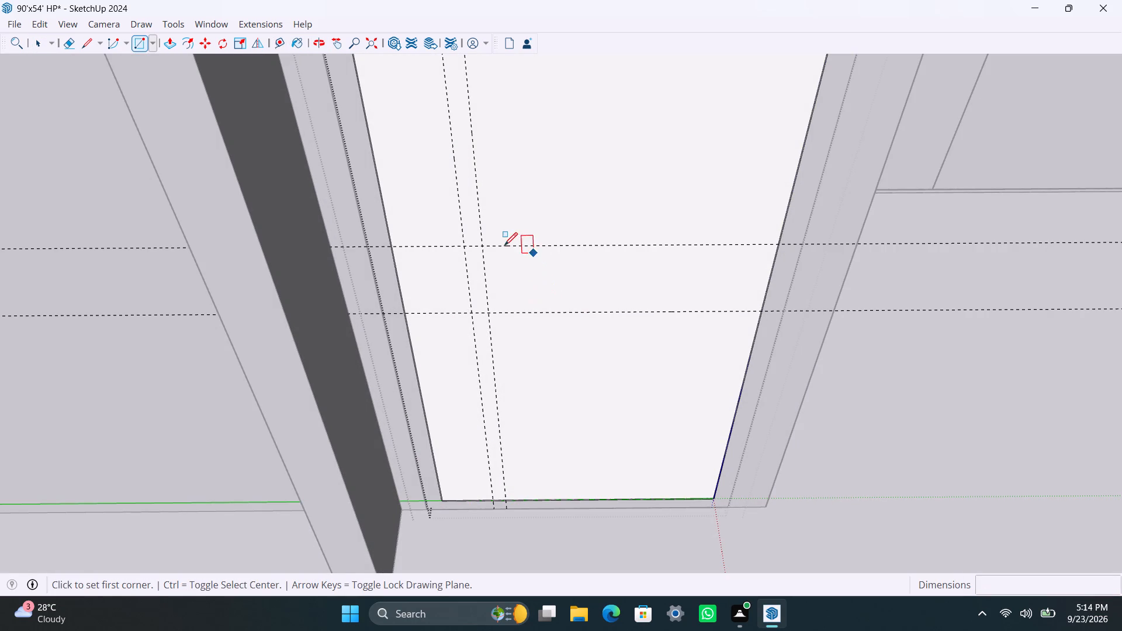
left_click_drag(484, 246, 476, 266)
left_click(467, 312)
key("space")
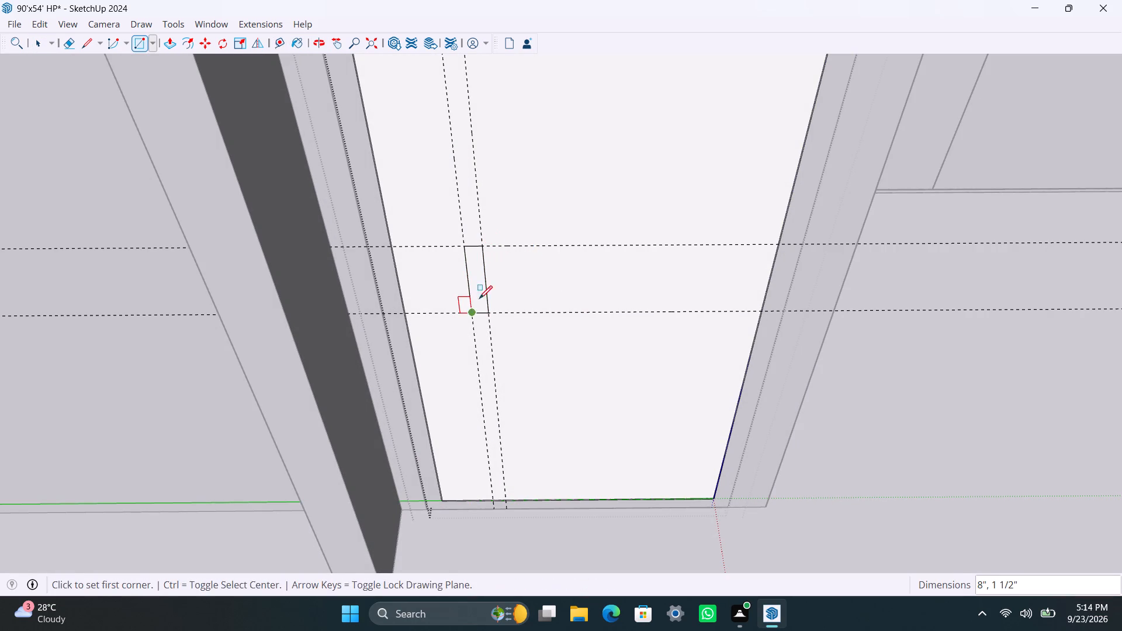
double_click(479, 296)
right_click(479, 296)
left_click(543, 133)
Push/Pull the handle rectangle out 0.5" inside its group and leave the nested groups.
scroll(478, 306, "up", 4)
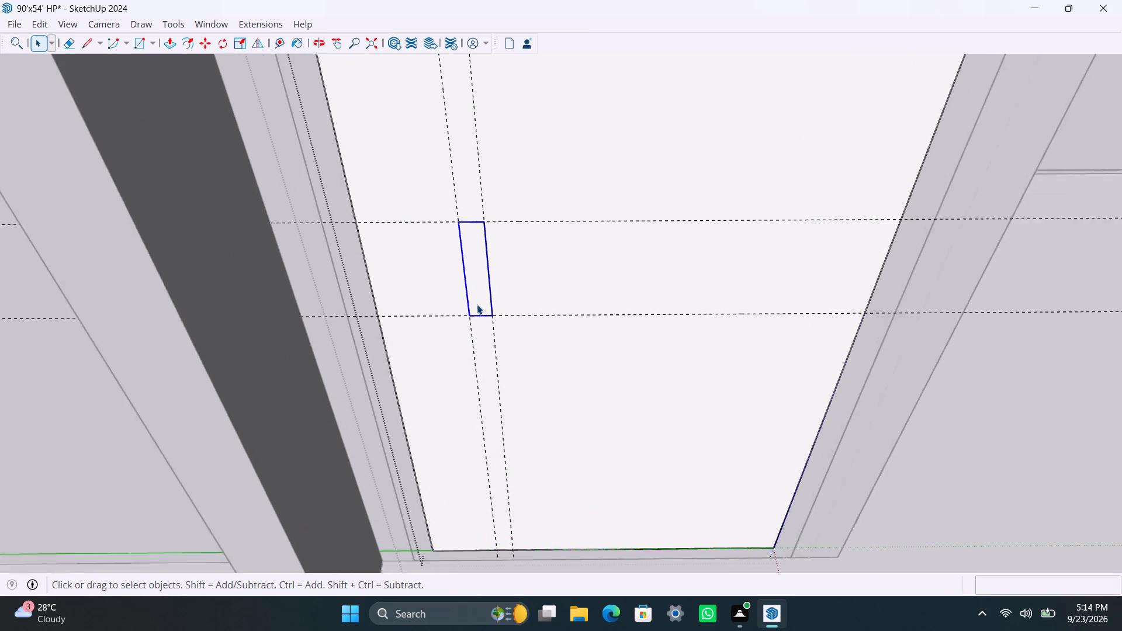
triple_click(477, 304)
key("p")
left_click(476, 304)
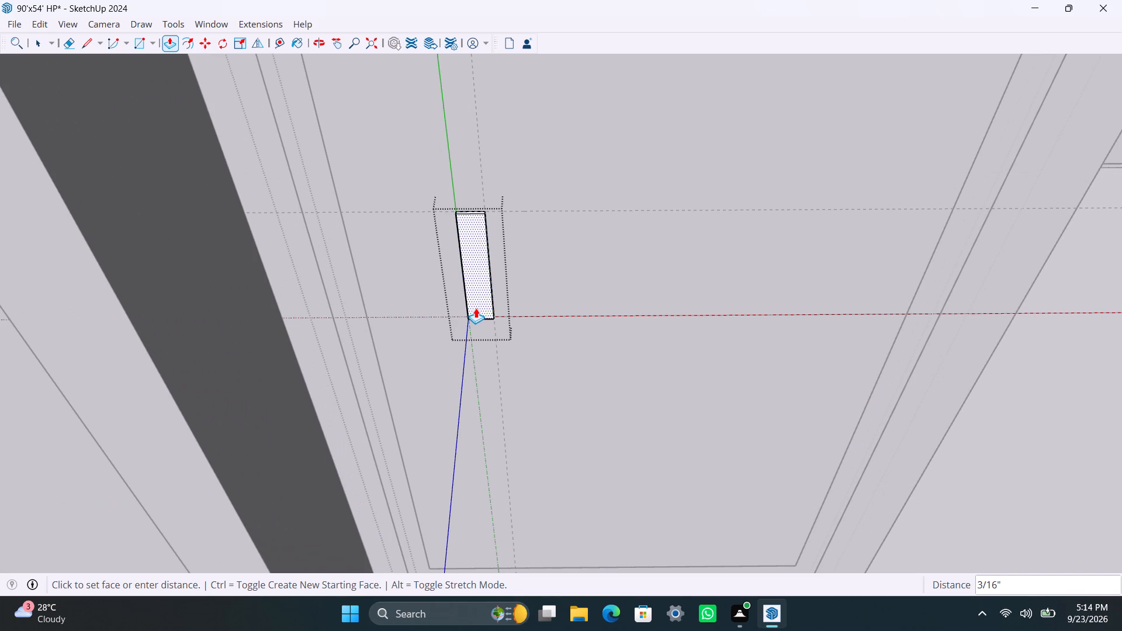
type("0.5\"")
key("Return")
key("space")
scroll(470, 315, "down", 17)
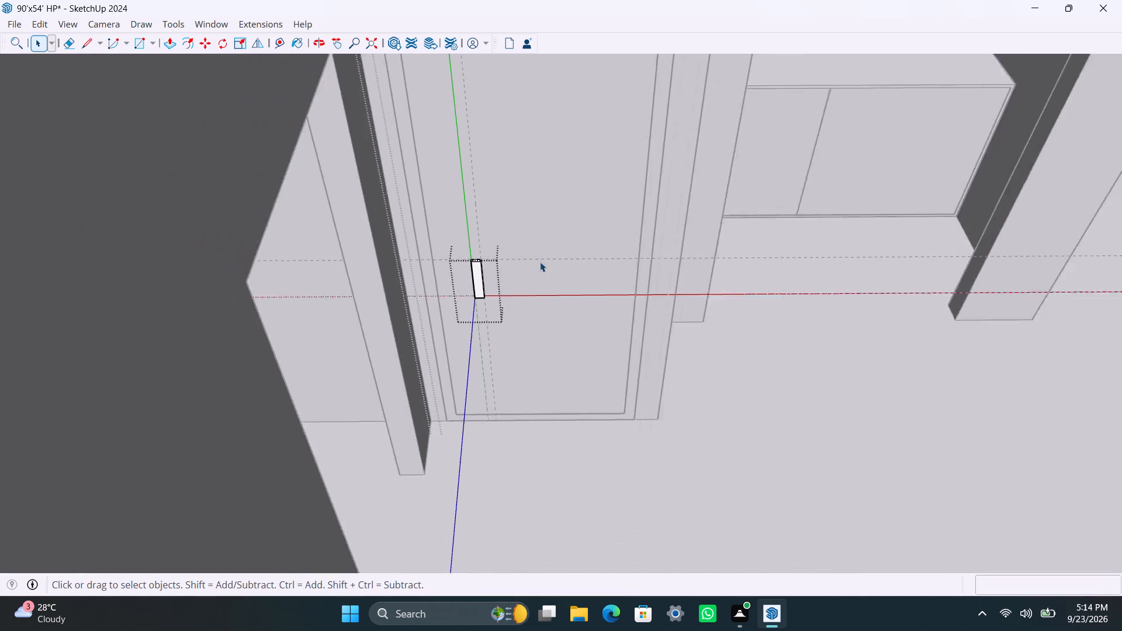
scroll(540, 262, "down", 6)
left_click(664, 451)
double_click(663, 422)
Draw a rectangle about 7' high over the right-hand doorway of the two-doorway wall and make it a group.
scroll(781, 360, "down", 4)
middle_click_drag(794, 414, 611, 415)
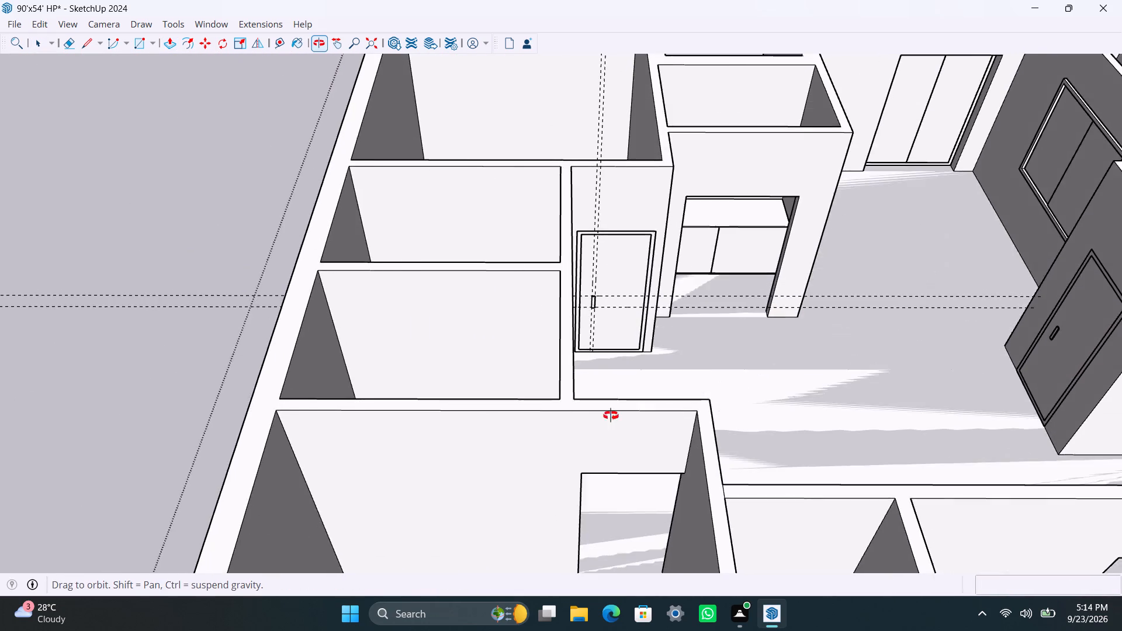
middle_click_drag(611, 415, 385, 436)
scroll(385, 386, "down", 4)
middle_click_drag(390, 391, 487, 422, "shift")
scroll(450, 404, "up", 2)
middle_click_drag(447, 403, 446, 403)
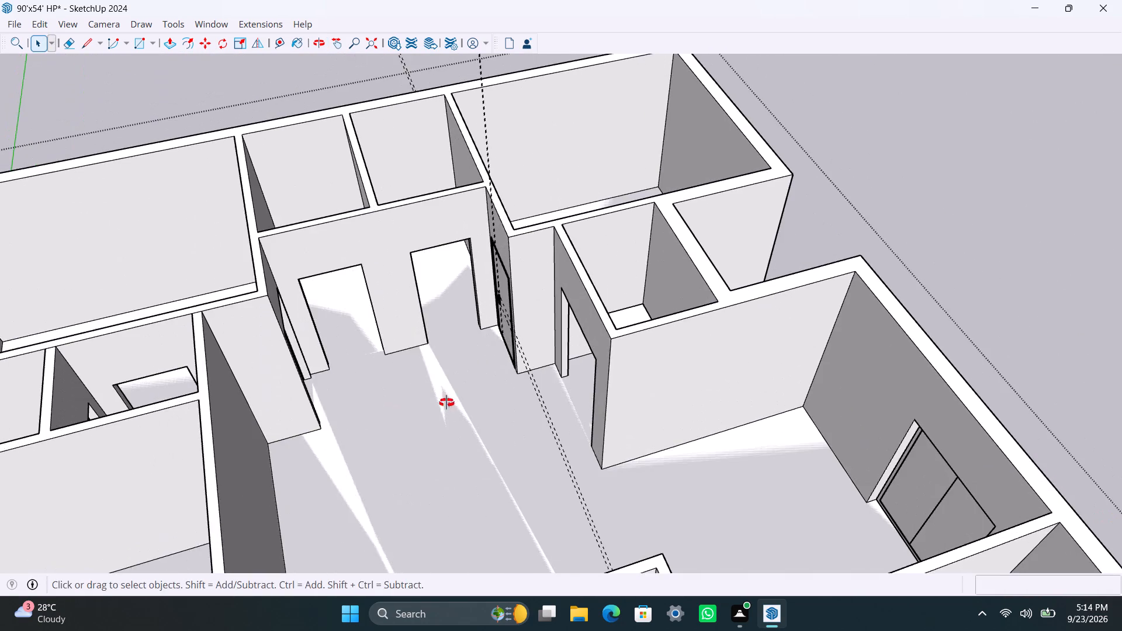
middle_click_drag(446, 403, 415, 393)
scroll(380, 304, "up", 3)
left_click(376, 240)
left_click(376, 240)
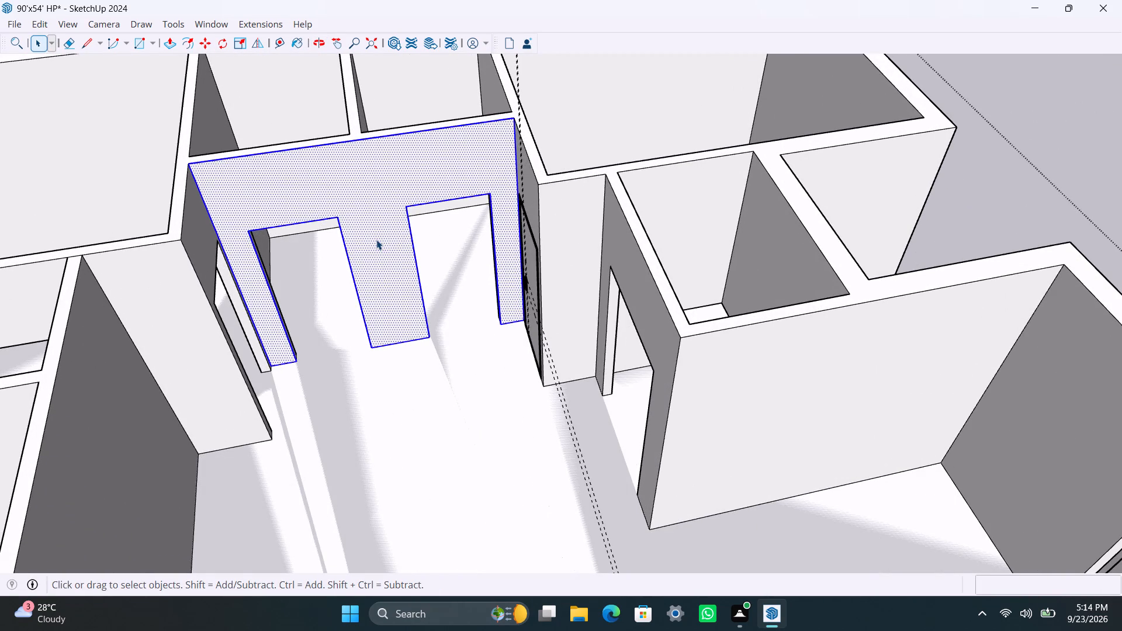
left_click(411, 397)
scroll(418, 238, "up", 2)
middle_click_drag(381, 285, 347, 280)
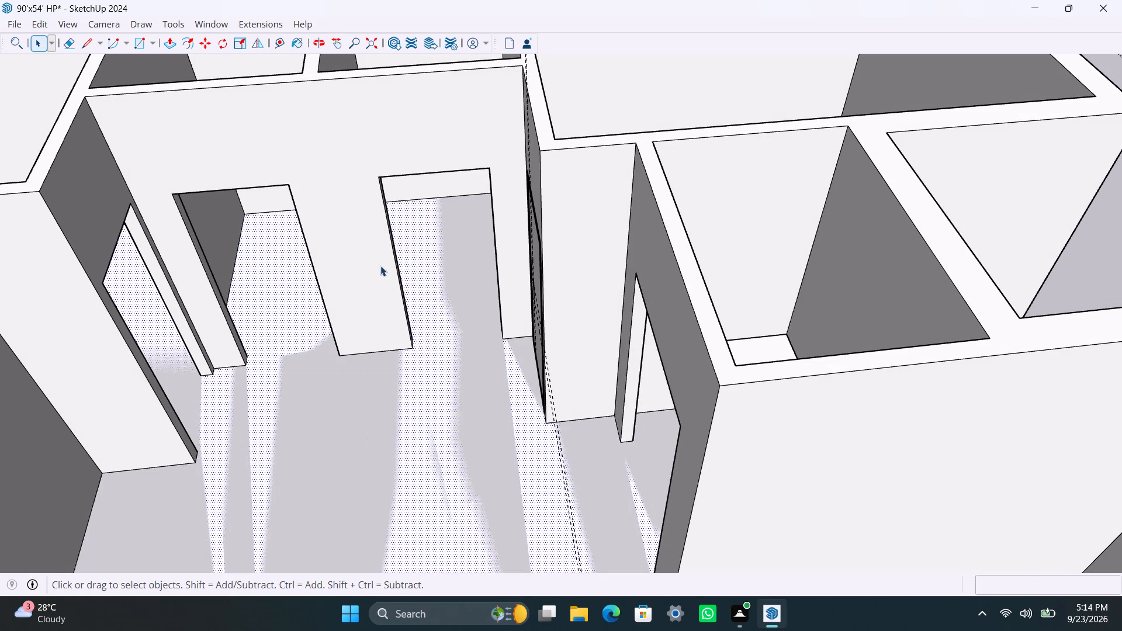
key("r")
left_click(384, 174)
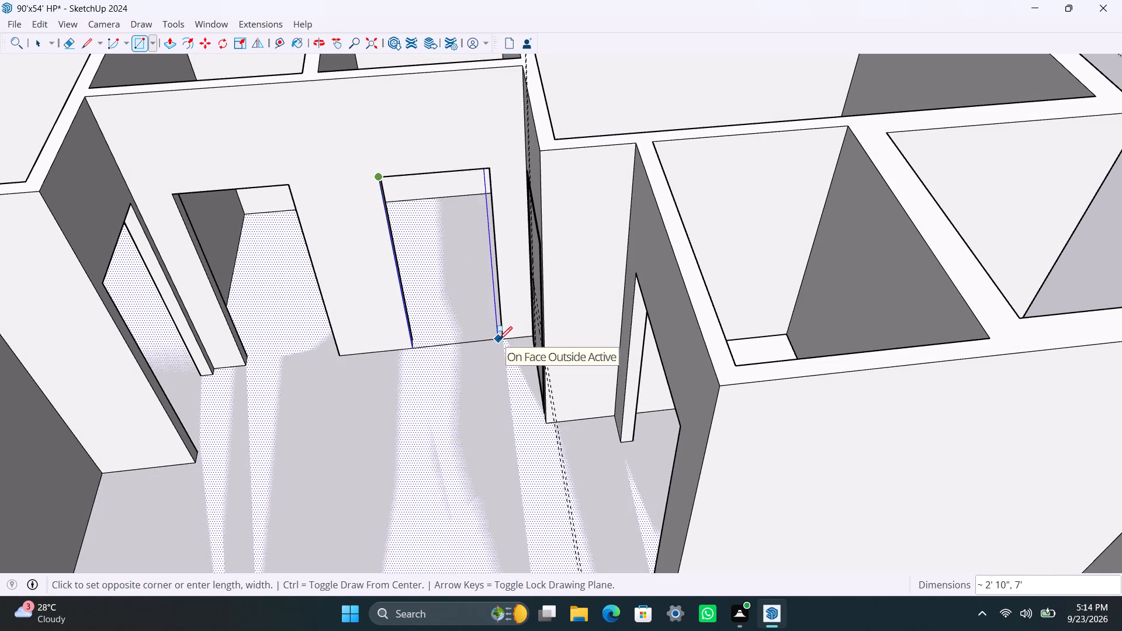
left_click(502, 339)
key("space")
double_click(463, 300)
right_click(462, 300)
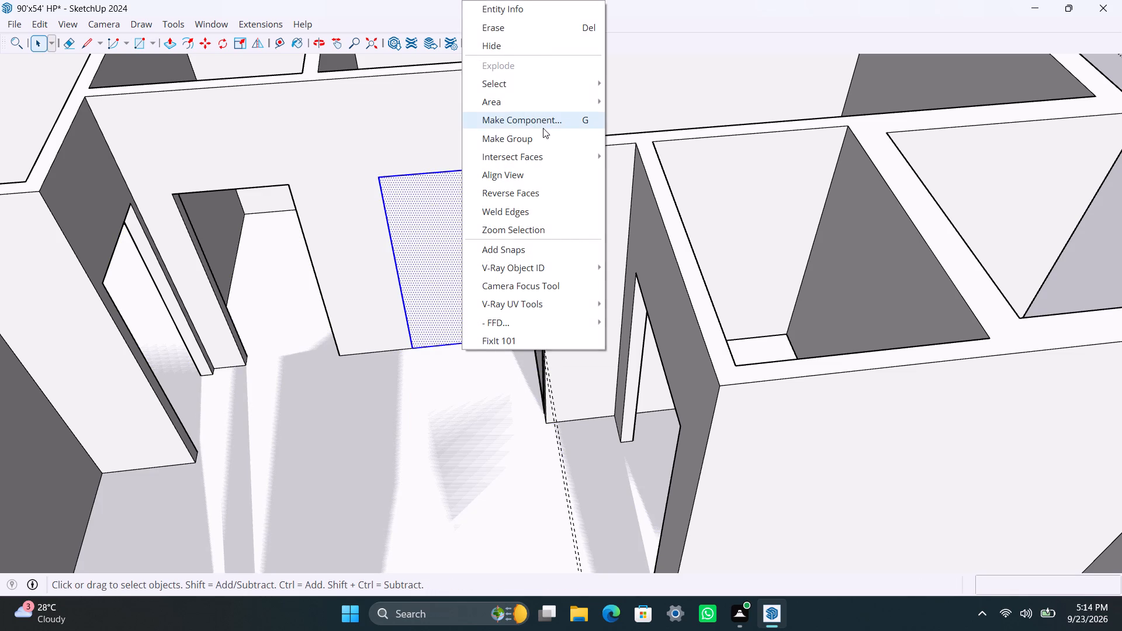
left_click(542, 138)
Inside the new group, offset the doorway face's outline inward 2" and delete the inner face to leave a frame.
scroll(434, 261, "up", 3)
triple_click(415, 240)
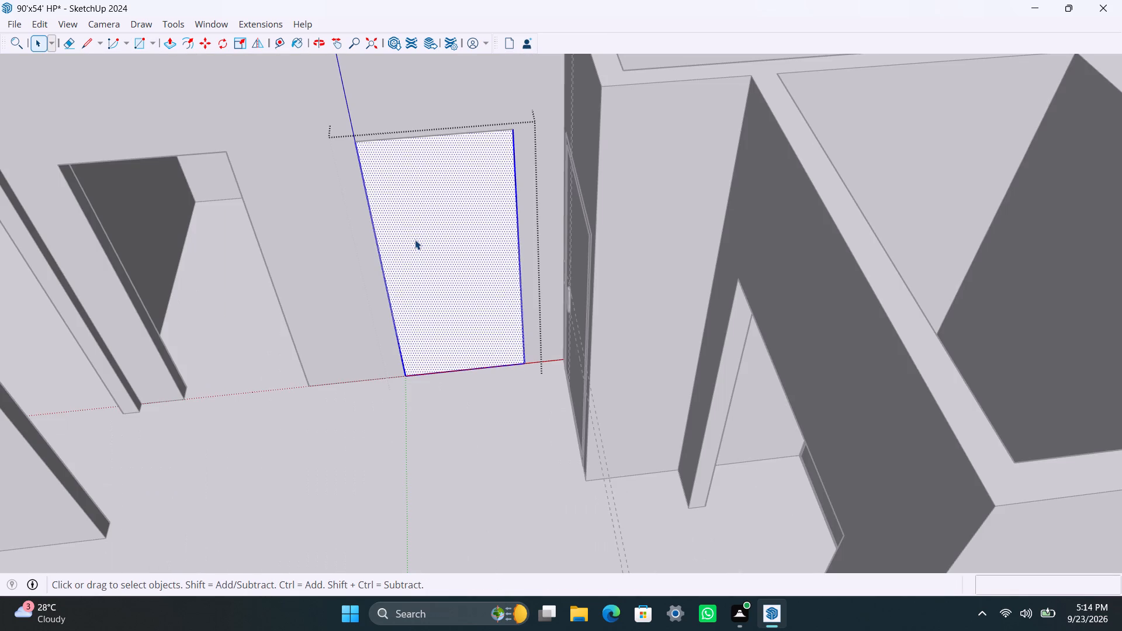
key("f")
left_click(391, 183)
type("2\"")
key("Return")
key("space")
left_click(483, 223)
key("Delete")
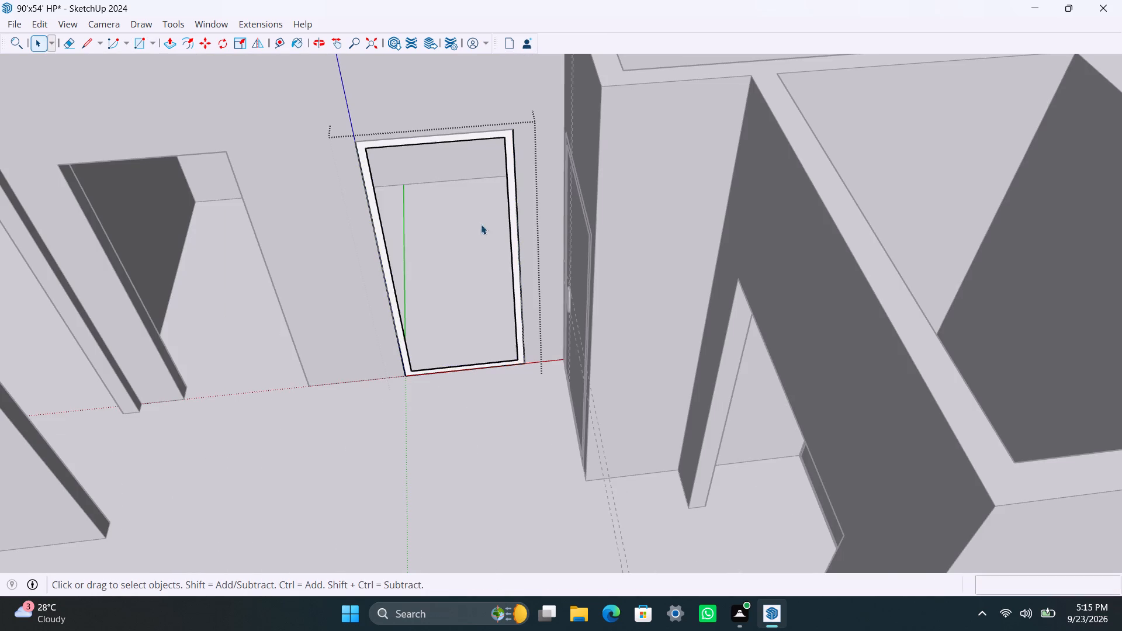
Push/Pull the door frame face to a depth of 2.5".
scroll(424, 351, "up", 4)
left_click(397, 351)
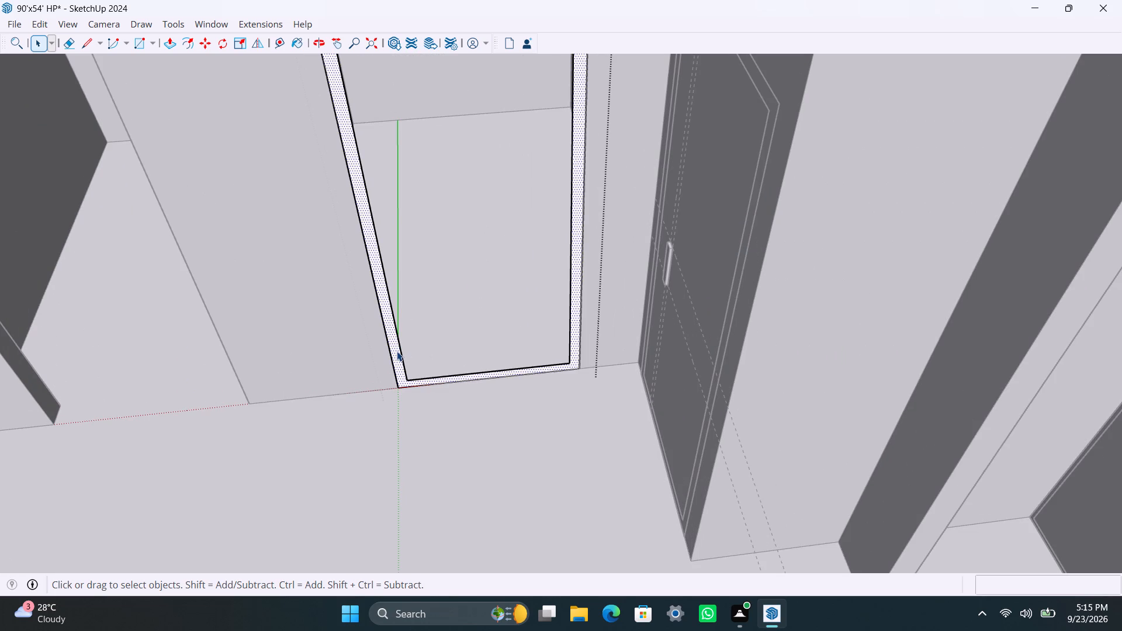
key("p")
left_click(397, 351)
type("2.5\"")
key("Return")
key("space")
Draw a door panel rectangle filling the inside of the frame and make it a nested group.
scroll(419, 377, "down", 6)
middle_click_drag(442, 344, 406, 344)
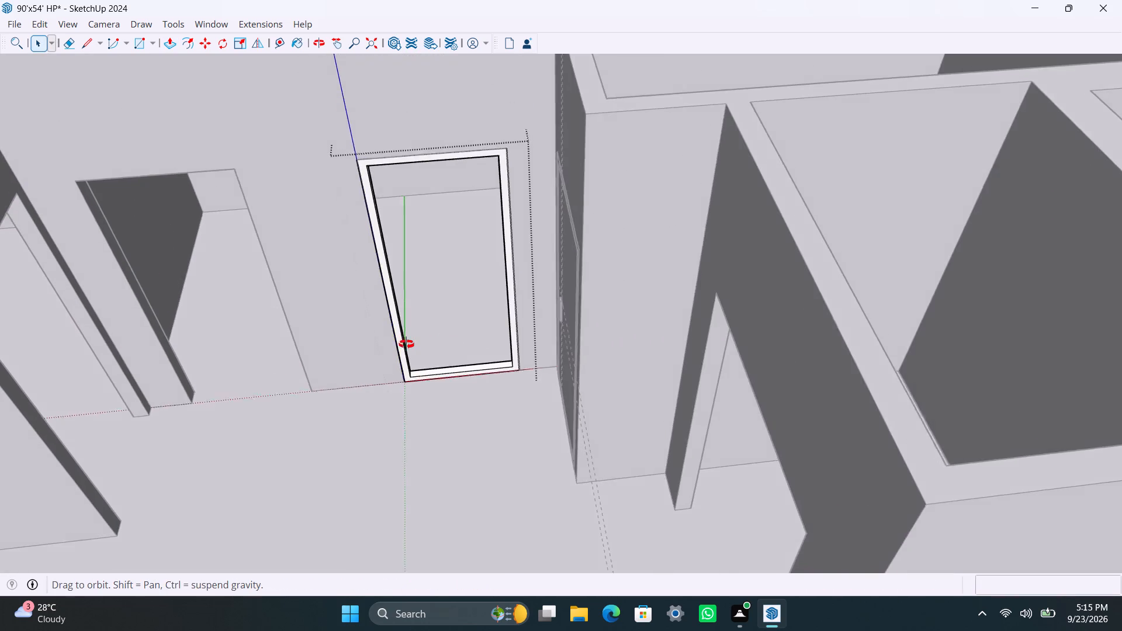
middle_click_drag(406, 344, 404, 344)
scroll(404, 367, "up", 1)
middle_click_drag(423, 377, 423, 432)
scroll(373, 349, "up", 2)
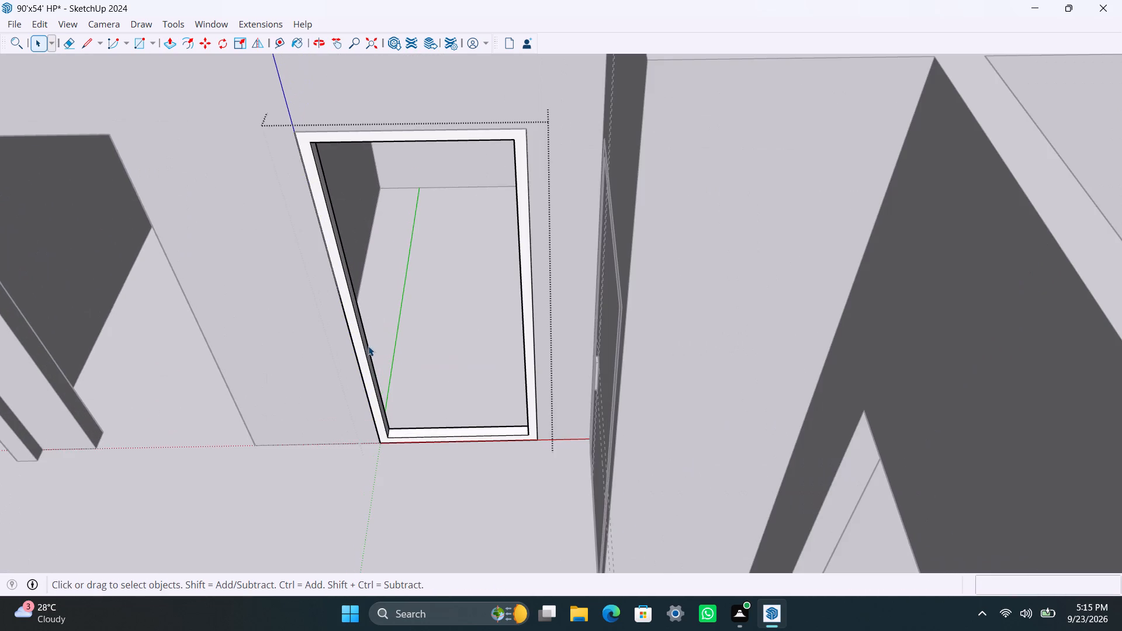
scroll(368, 347, "down", 1)
key("r")
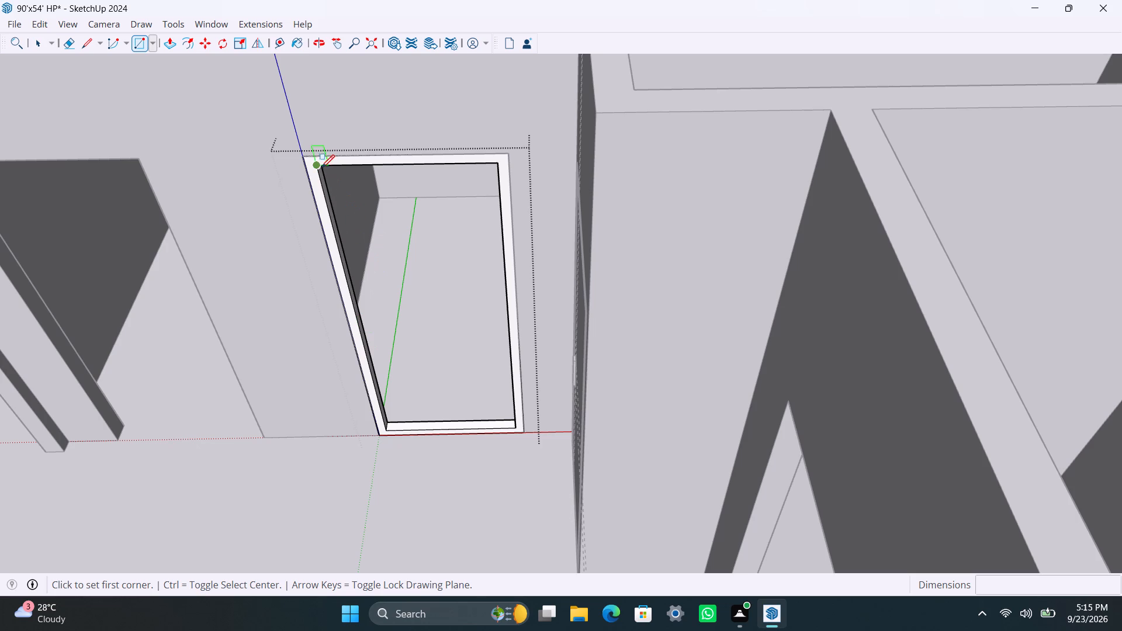
left_click(316, 166)
left_click(511, 427)
key("space")
left_click(480, 397)
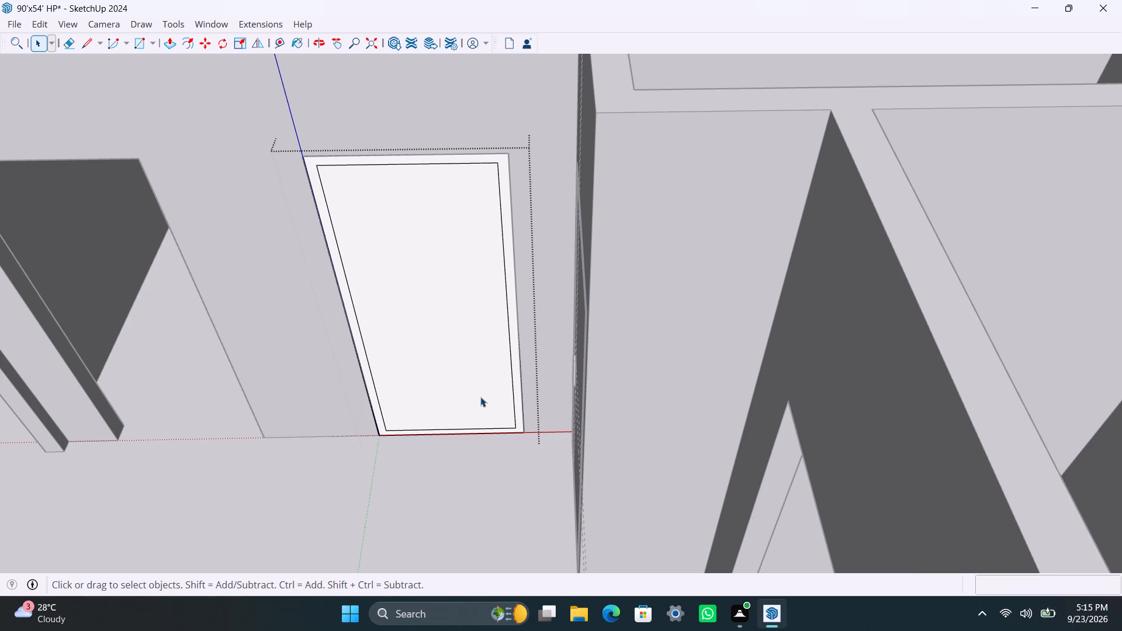
left_click(480, 397)
left_click(480, 397)
right_click(476, 400)
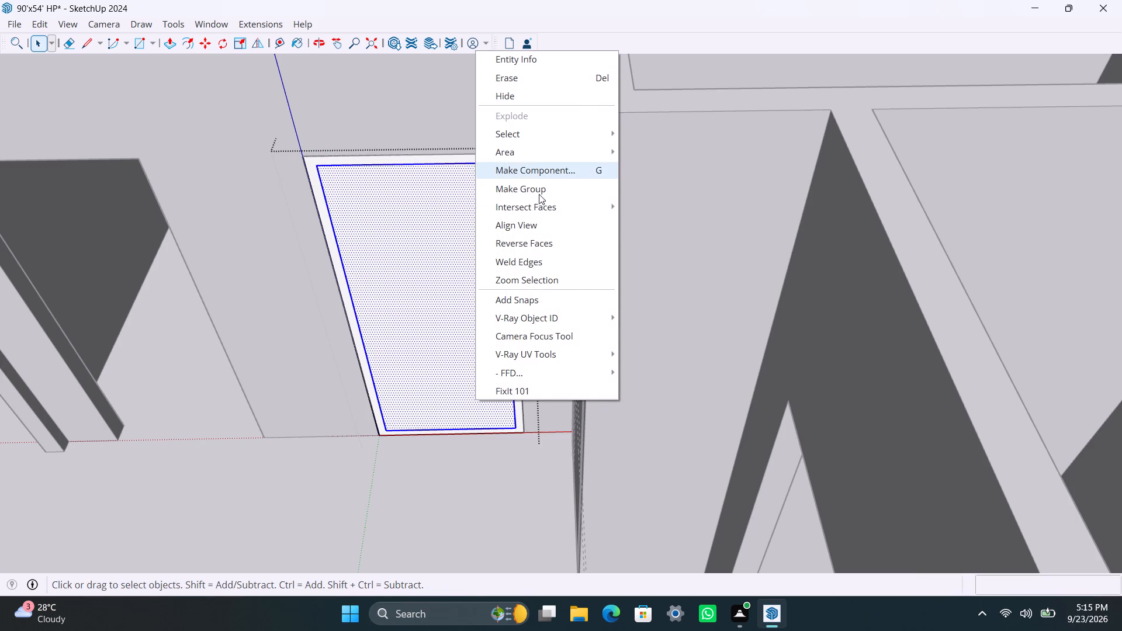
left_click(541, 194)
Push/Pull the door panel to a thickness of 18mm inside its group.
triple_click(424, 279)
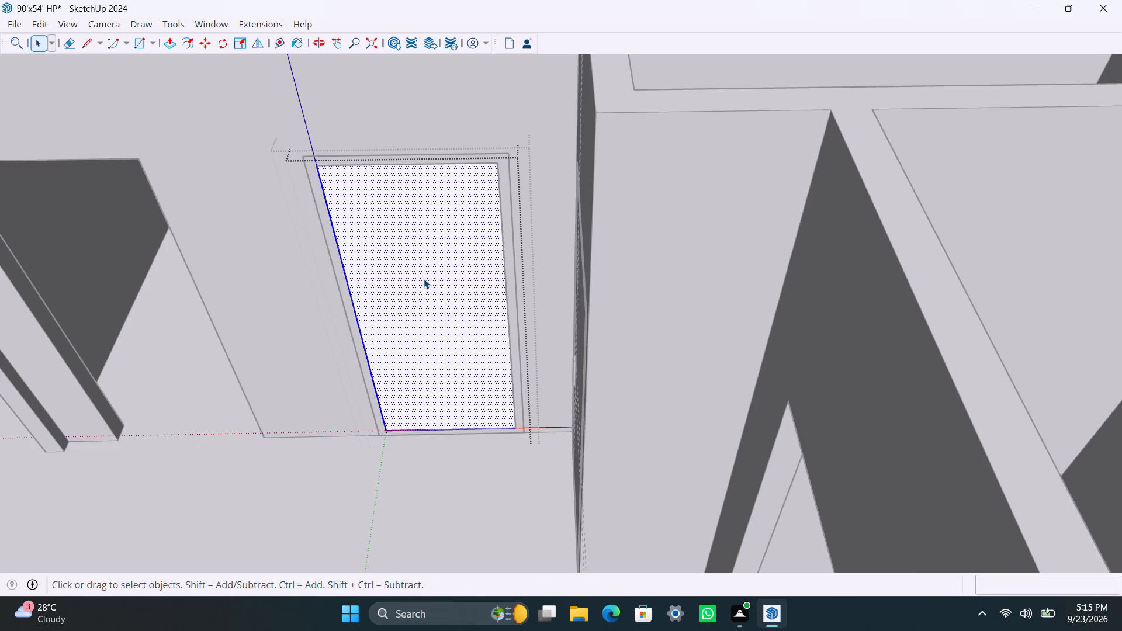
key("p")
left_click(424, 279)
type("18mm")
key("Return")
key("space")
Place a horizontal guide 4' below the door panel's top edge and a vertical guide 6" in from its left edge.
key("t")
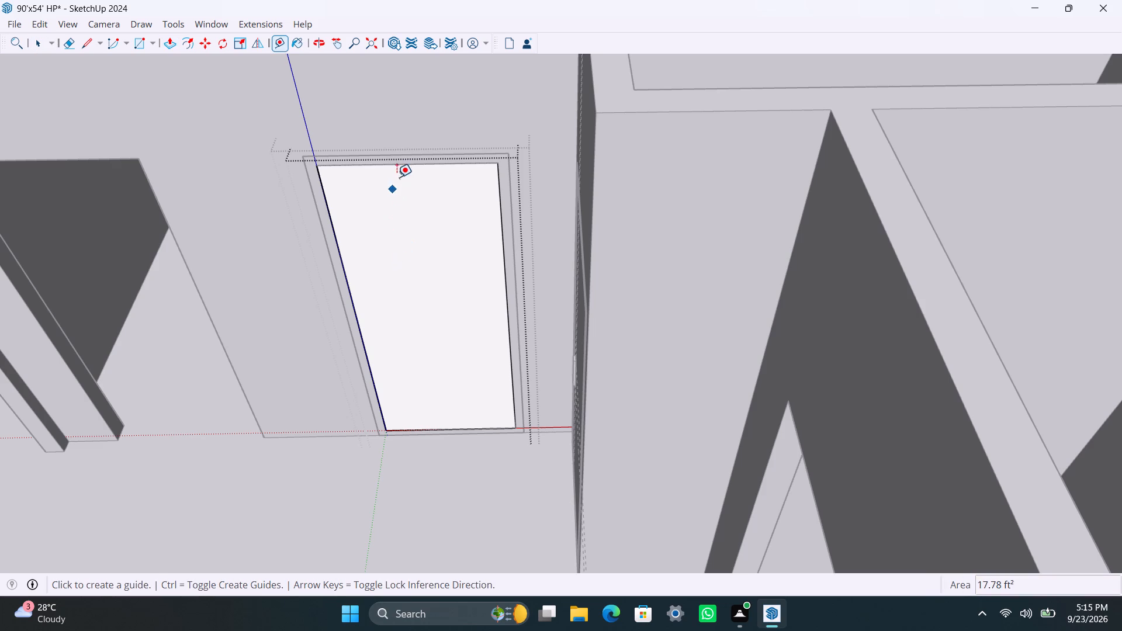
left_click(413, 165)
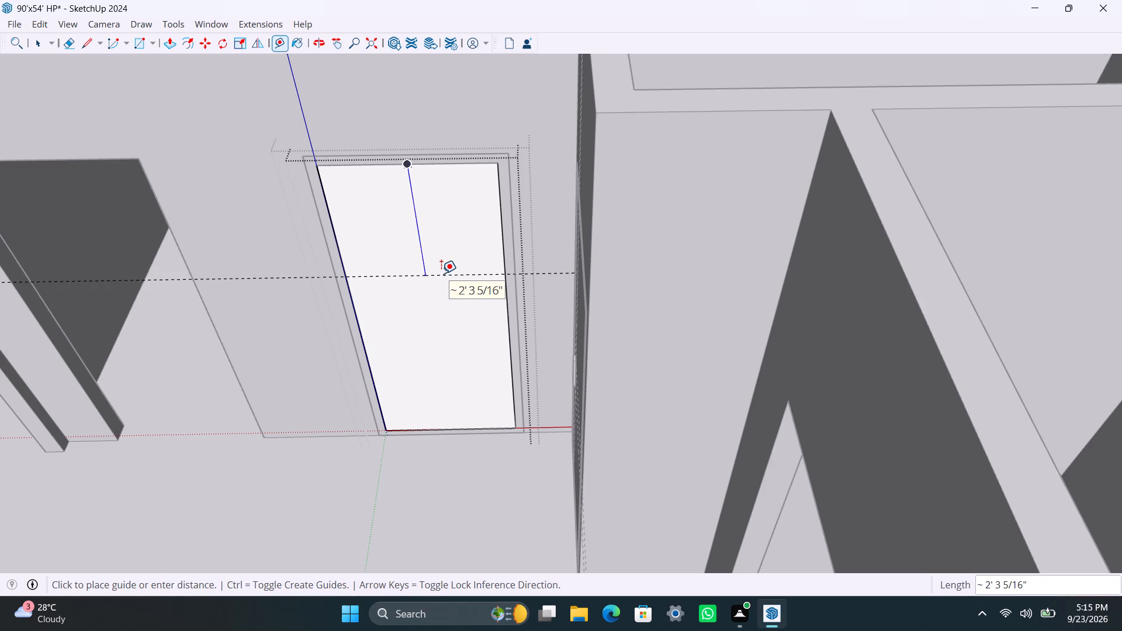
key("4")
key("apostrophe")
key("Return")
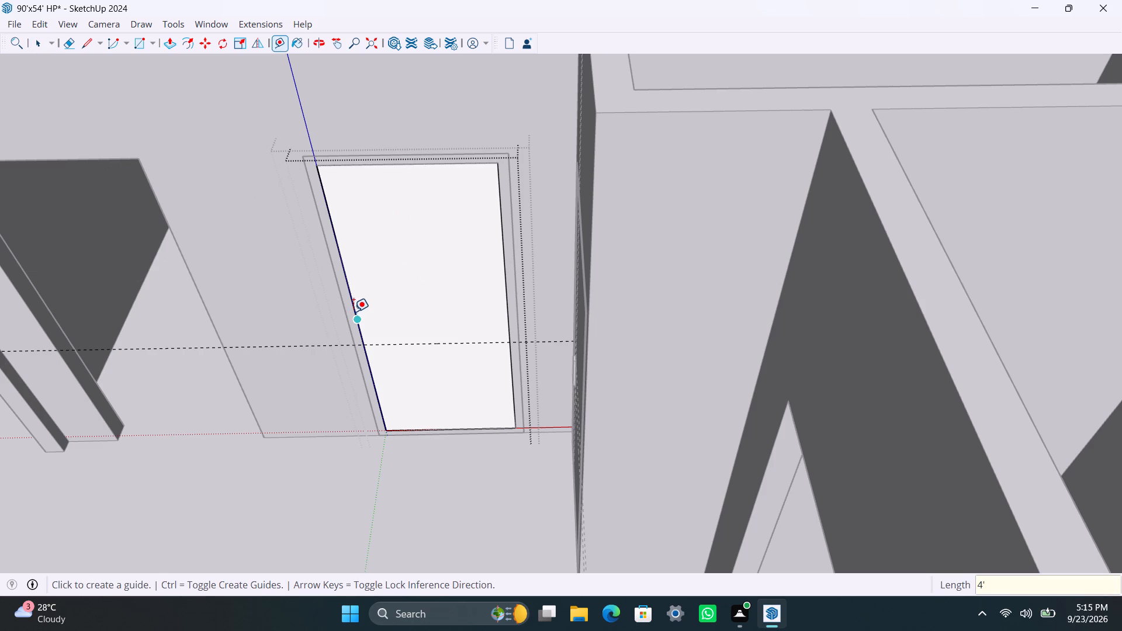
left_click(354, 310)
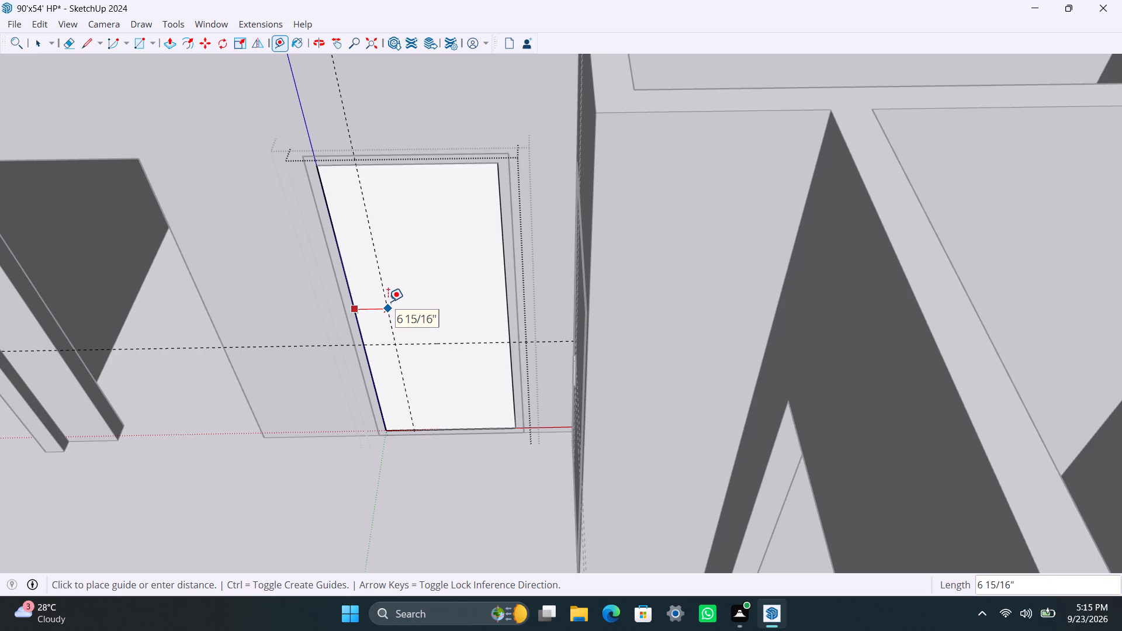
type("6\"")
key("Return")
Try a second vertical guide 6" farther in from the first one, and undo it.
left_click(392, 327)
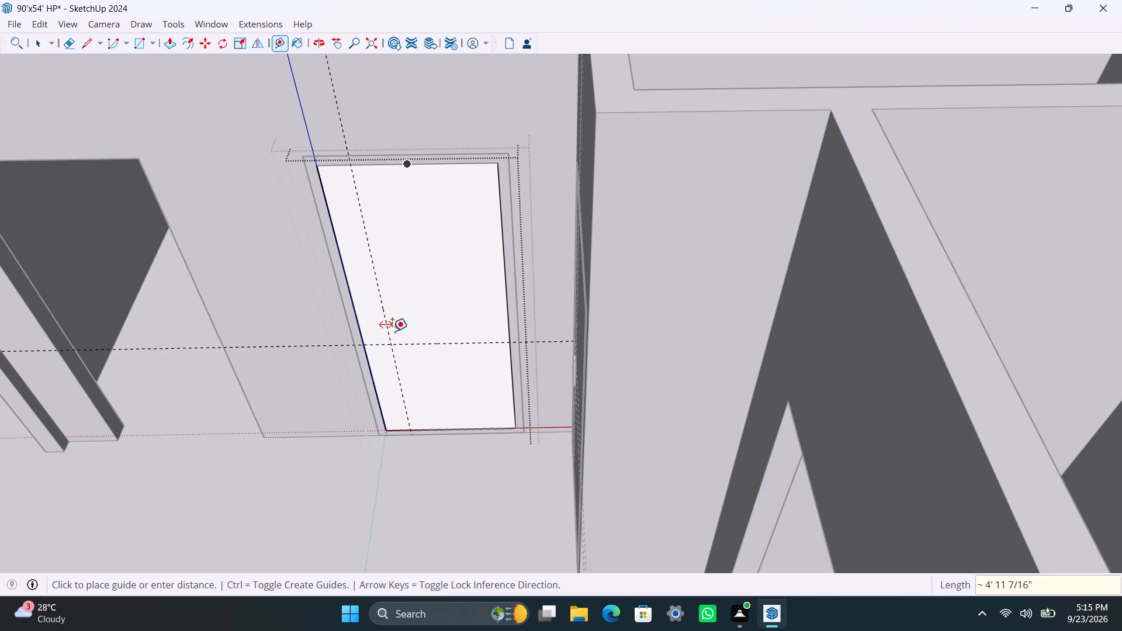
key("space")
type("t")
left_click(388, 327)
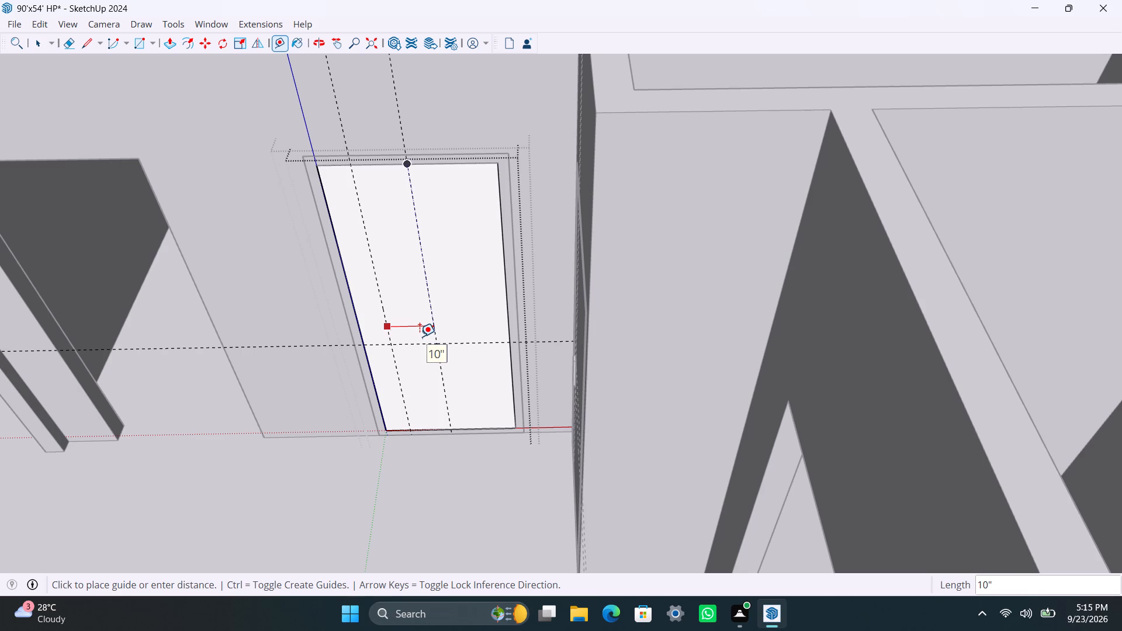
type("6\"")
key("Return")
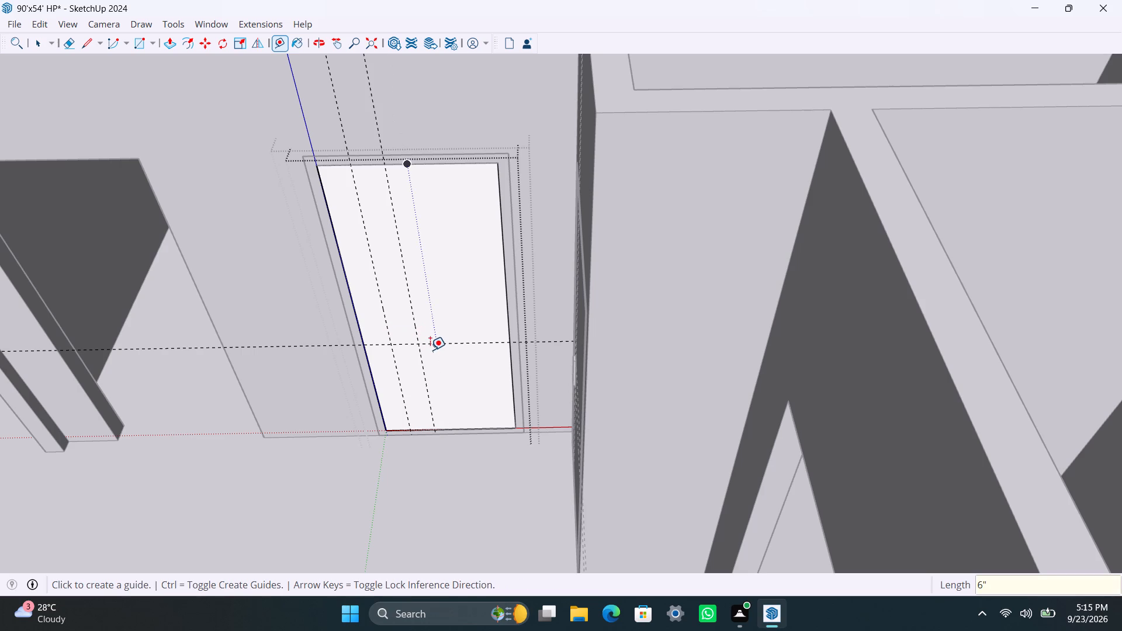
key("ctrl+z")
Place a vertical guide 1.5" farther in from the first and a horizontal guide 8" above the lower one.
left_click(380, 303)
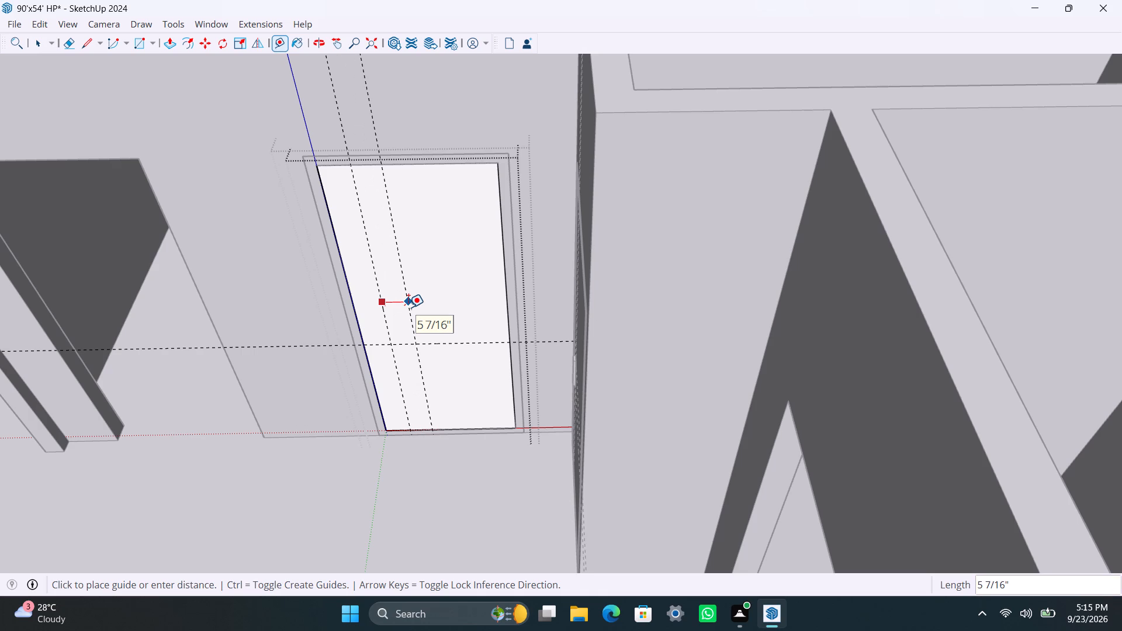
type("1.5\"")
key("Return")
left_click(452, 342)
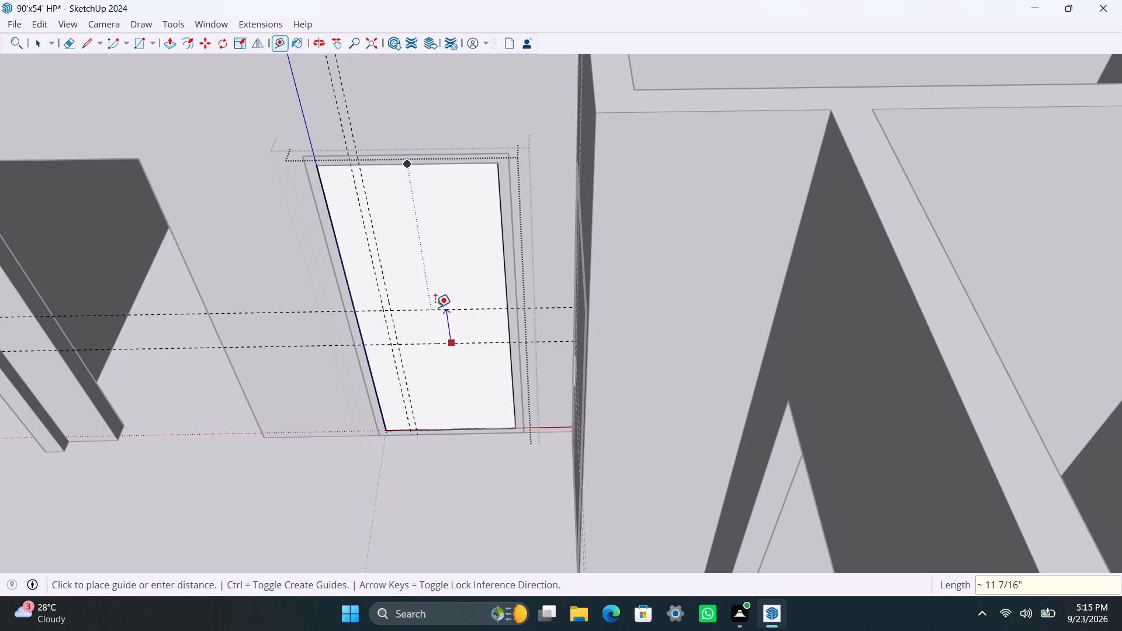
type("8\"")
key("Return")
key("space")
Draw an 8" by 1.5" handle rectangle between the crossing guides on the door panel and make it a group.
scroll(414, 343, "up", 8)
middle_click_drag(345, 330, 370, 296)
scroll(358, 361, "up", 3)
key("r")
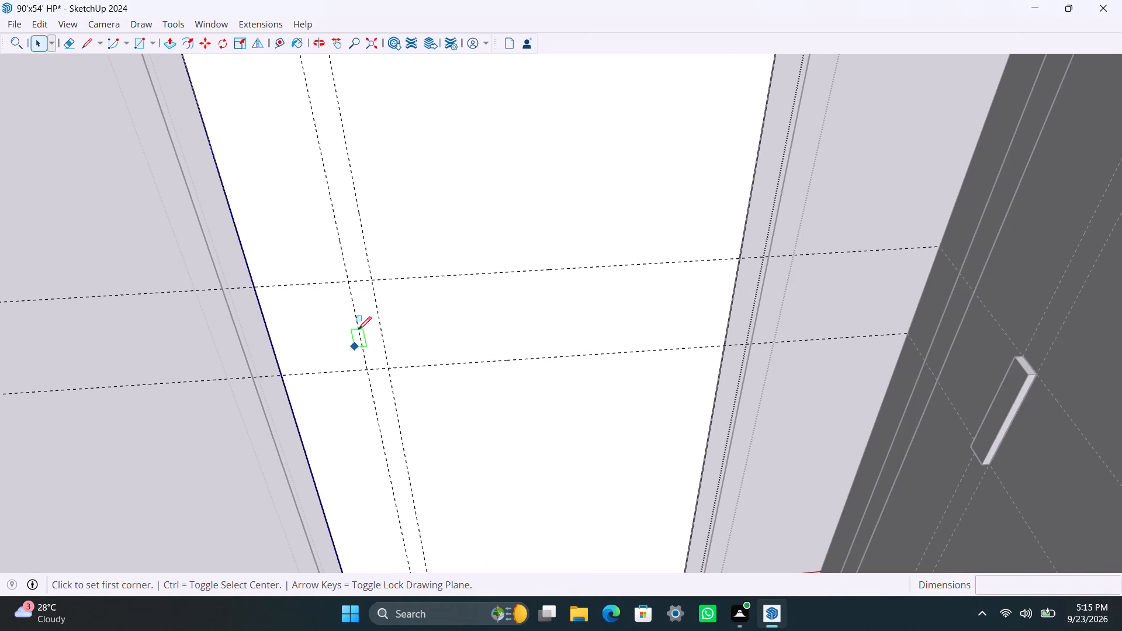
left_click(372, 284)
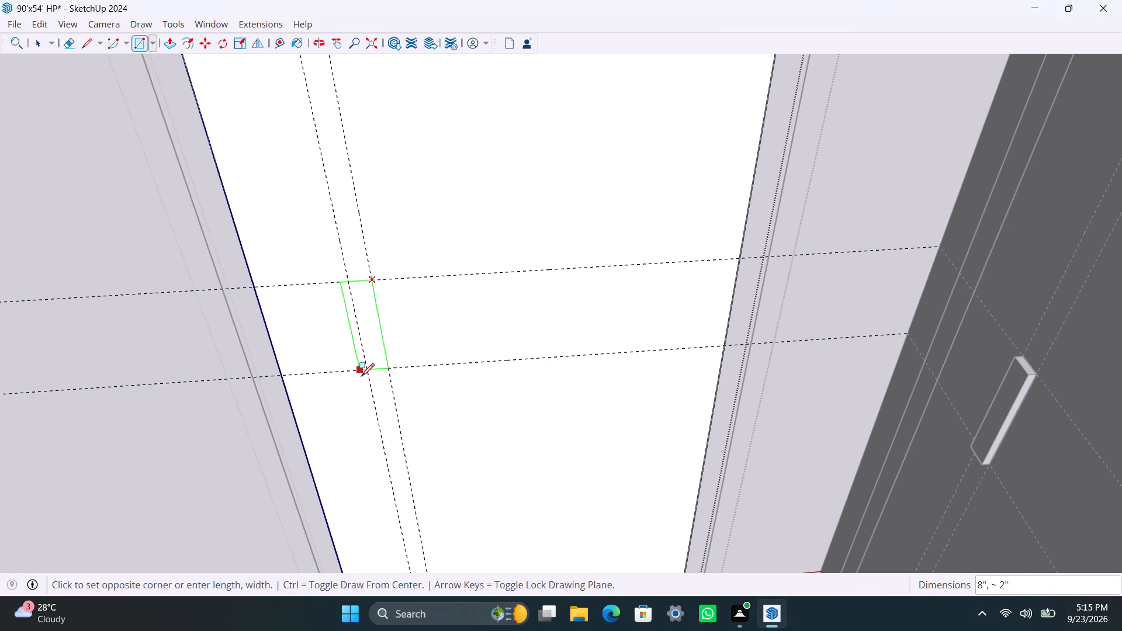
left_click(368, 368)
key("space")
double_click(371, 350)
right_click(371, 350)
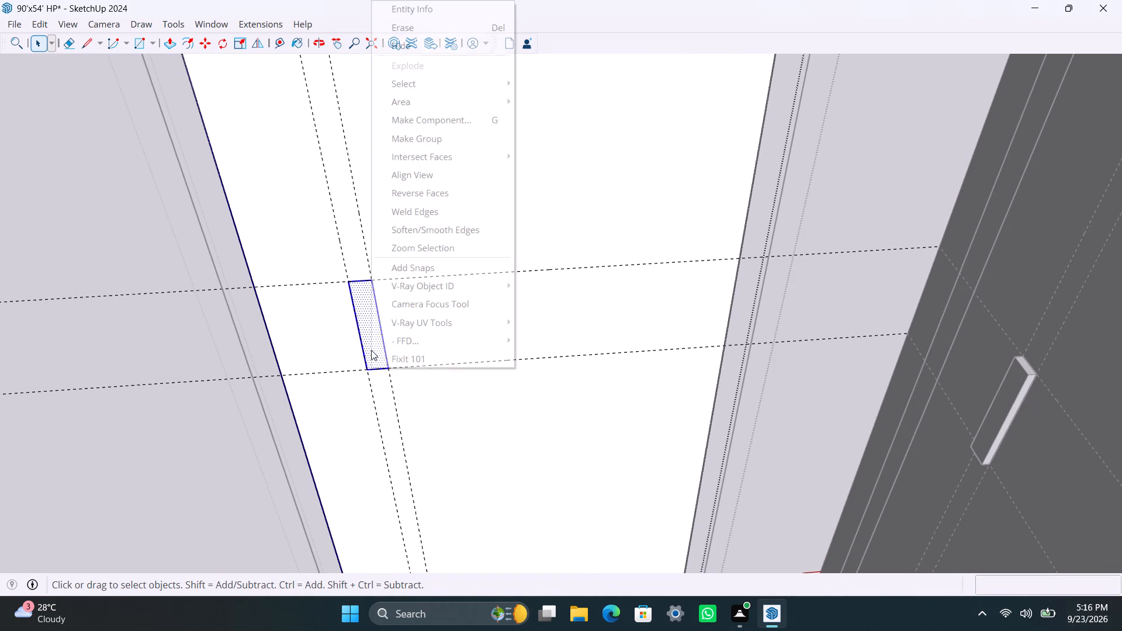
left_click(412, 138)
Push/Pull the handle rectangle out 0.5" inside its group and leave the nested groups.
scroll(375, 341, "up", 2)
triple_click(373, 339)
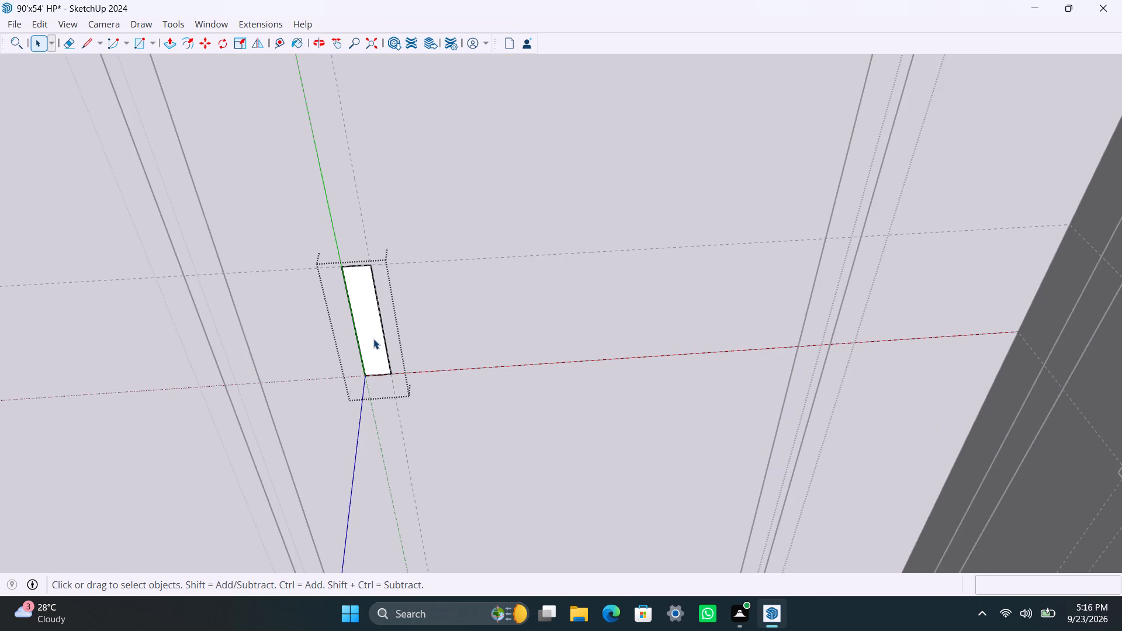
key("p")
left_click(373, 339)
type("0.5\"")
key("Return")
key("space")
scroll(522, 247, "down", 4)
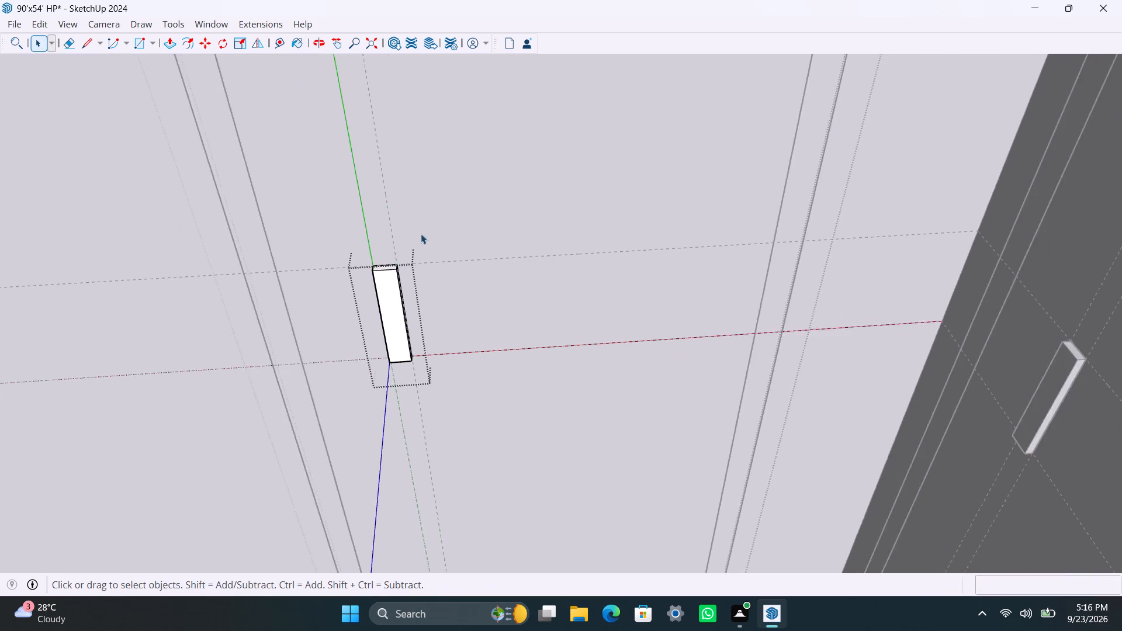
scroll(421, 234, "down", 20)
scroll(421, 234, "down", 1)
left_click(342, 386)
scroll(285, 401, "down", 4)
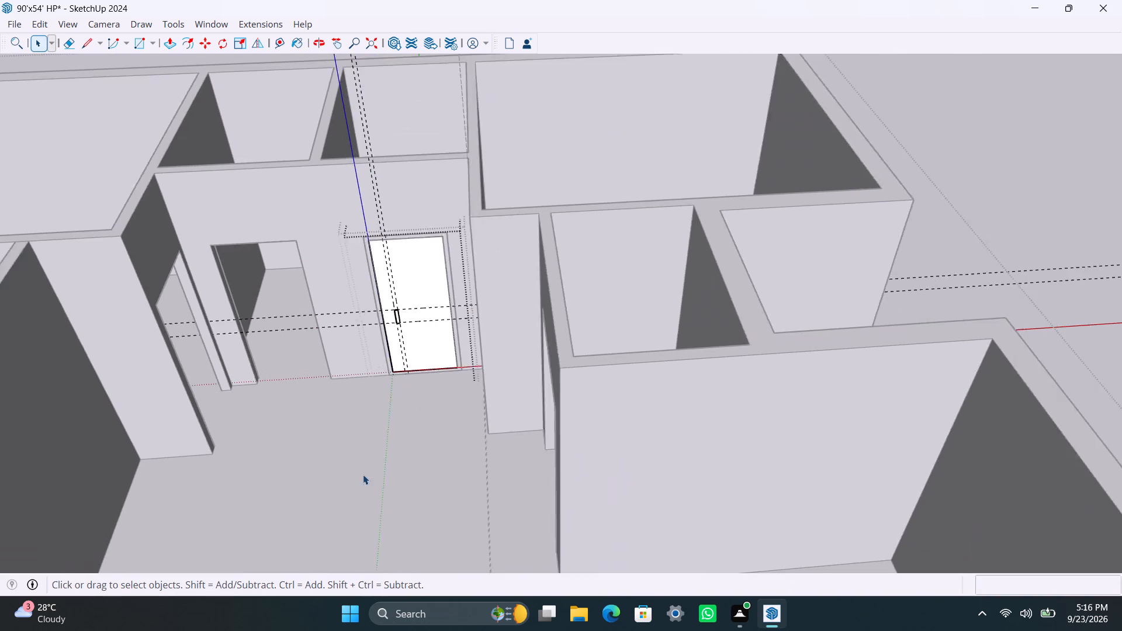
left_click(363, 470)
scroll(332, 421, "down", 3)
left_click(329, 446)
Draw a 7' by 3' rectangle over the remaining left-hand doorway of the same wall and make it a group.
scroll(318, 429, "down", 3)
middle_click_drag(318, 430, 421, 433, "shift")
scroll(412, 377, "up", 6)
key("r")
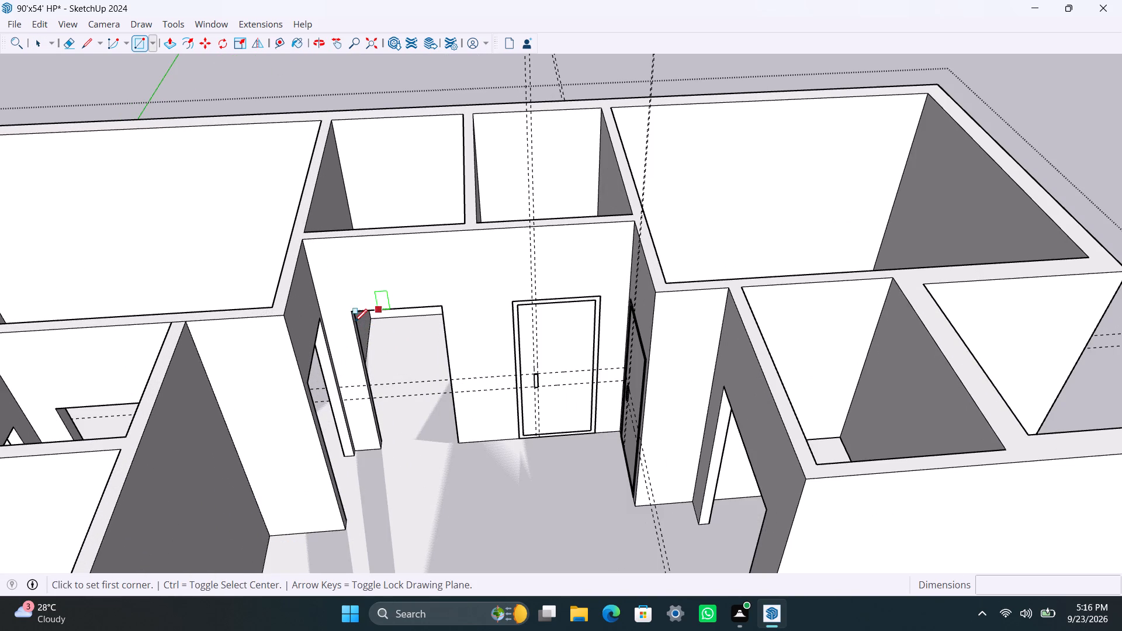
left_click(354, 313)
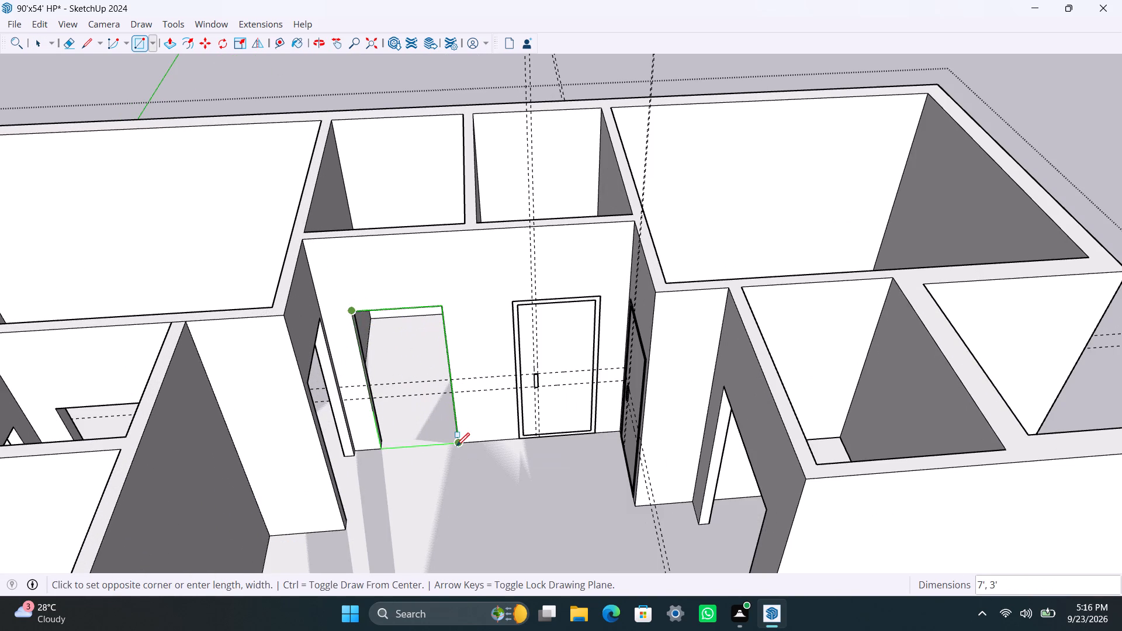
left_click(459, 444)
key("space")
double_click(428, 411)
right_click(421, 414)
double_click(417, 417)
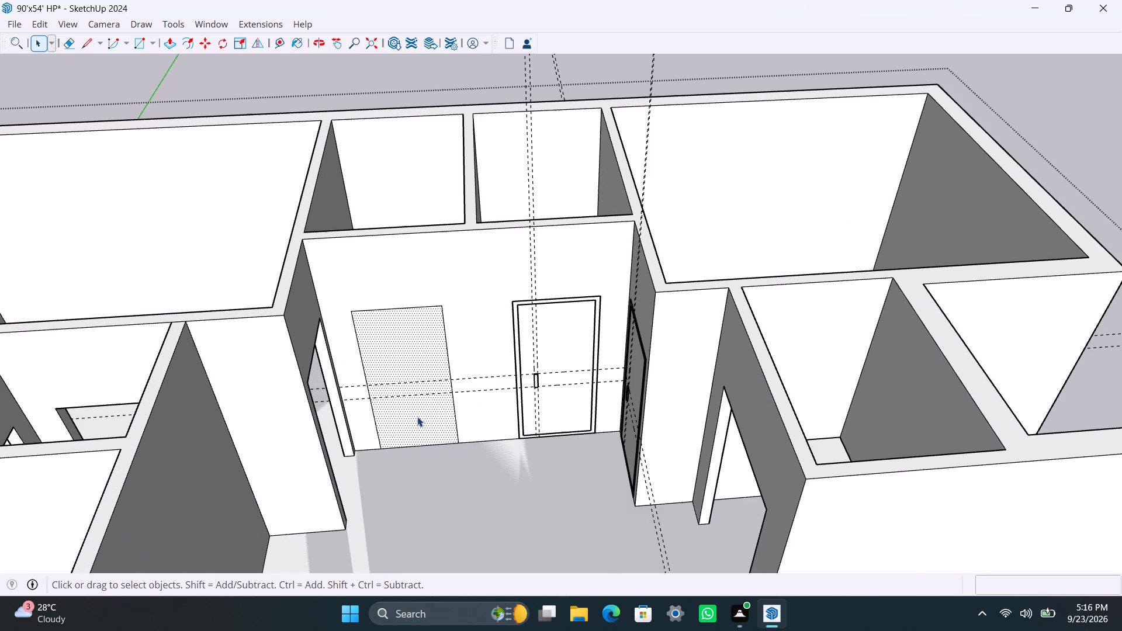
left_click(417, 417)
right_click(416, 418)
left_click(500, 208)
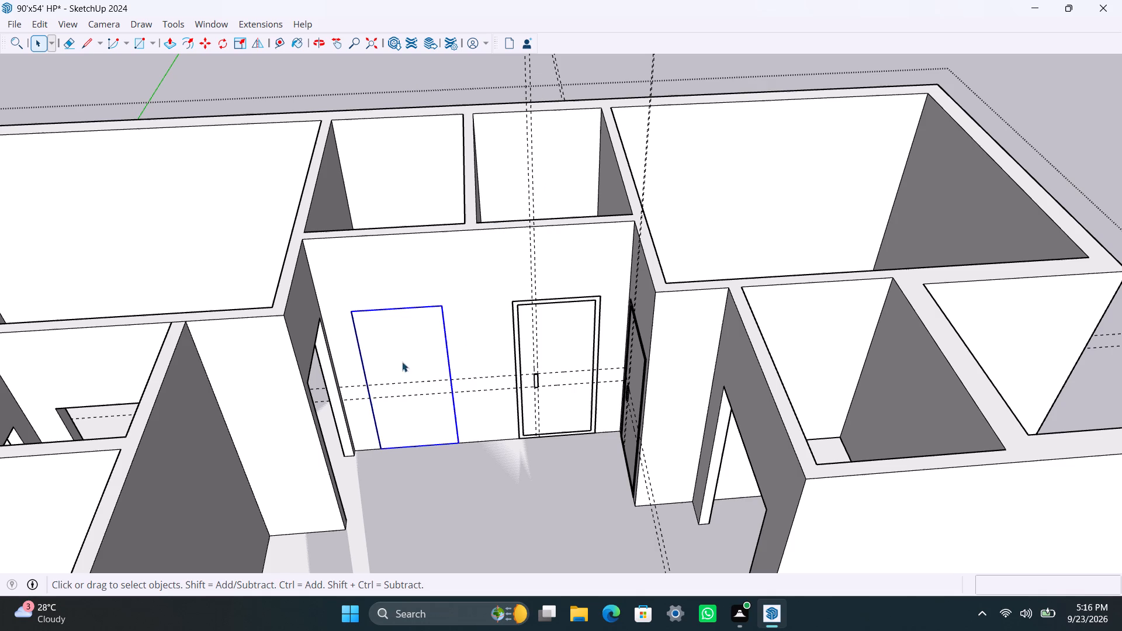
Inside the new doorway group, offset the rectangle's edges 2" inward and delete the inner face to leave a frame outline.
double_click(377, 338)
scroll(377, 337, "up", 3)
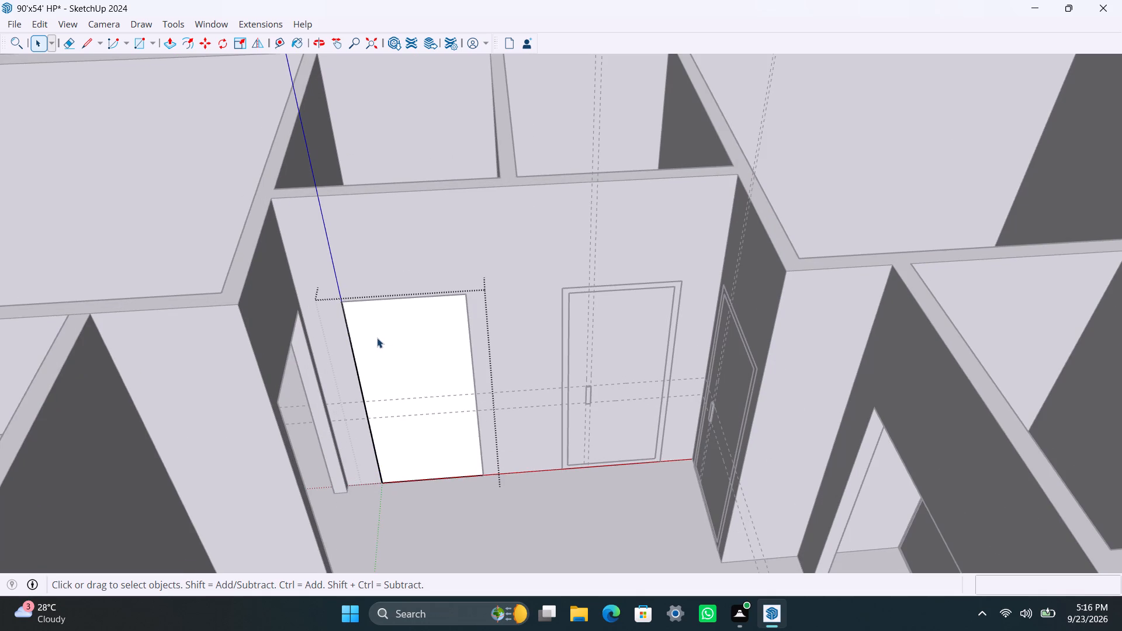
key("f")
left_click(370, 331)
type("2\"")
key("Return")
key("space")
left_click(404, 352)
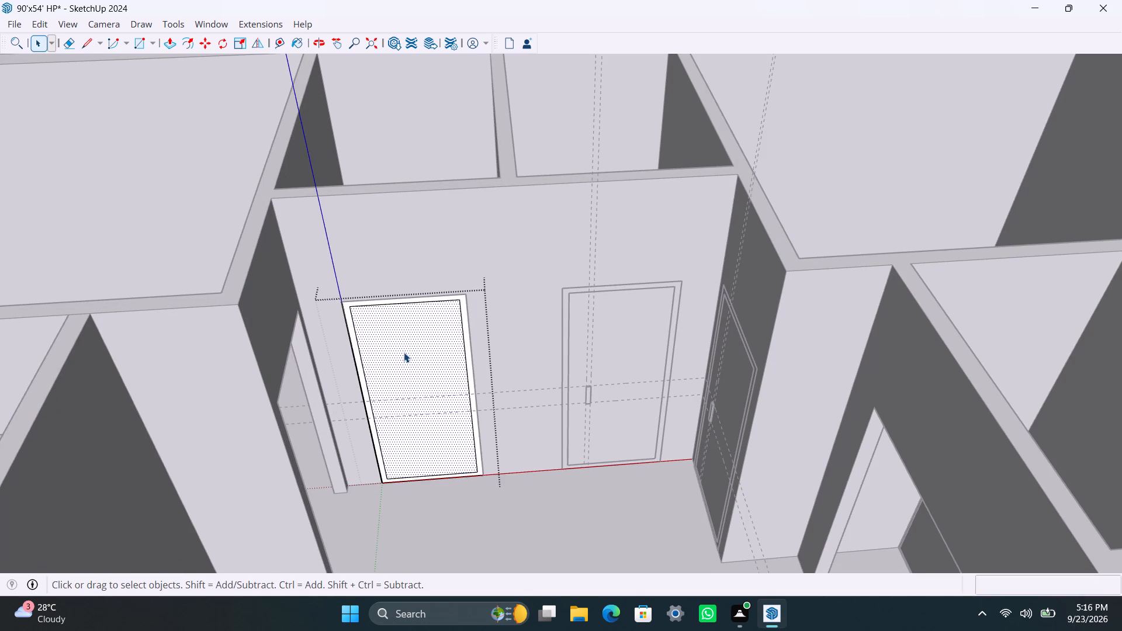
key("Delete")
Push/Pull the door frame face 2.5".
scroll(379, 446, "up", 4)
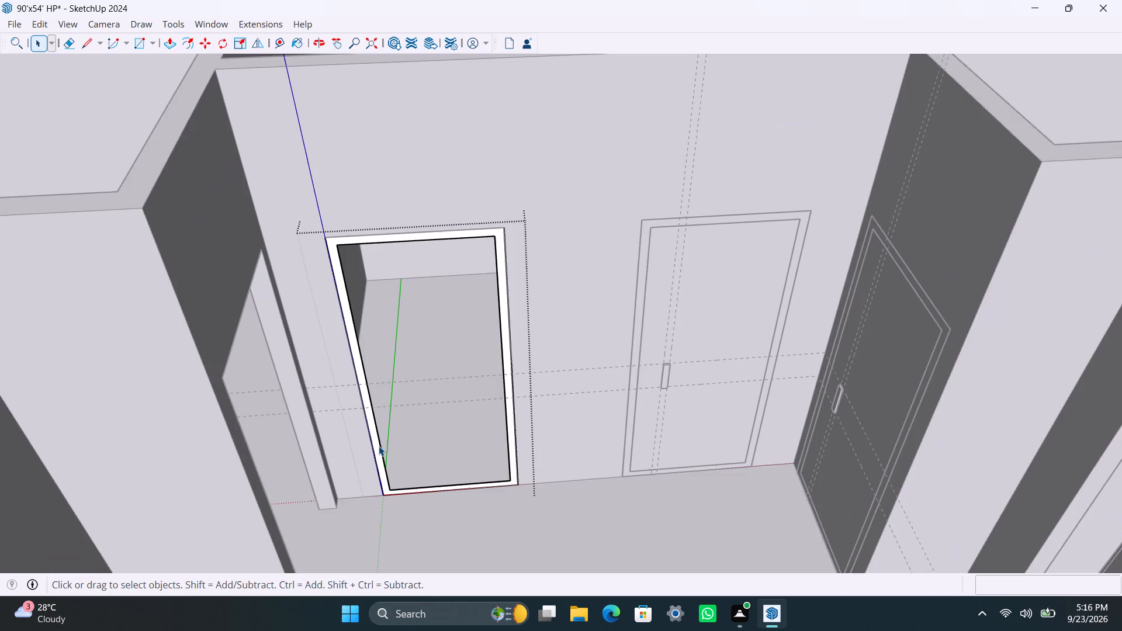
scroll(379, 446, "up", 2)
left_click(373, 435)
key("p")
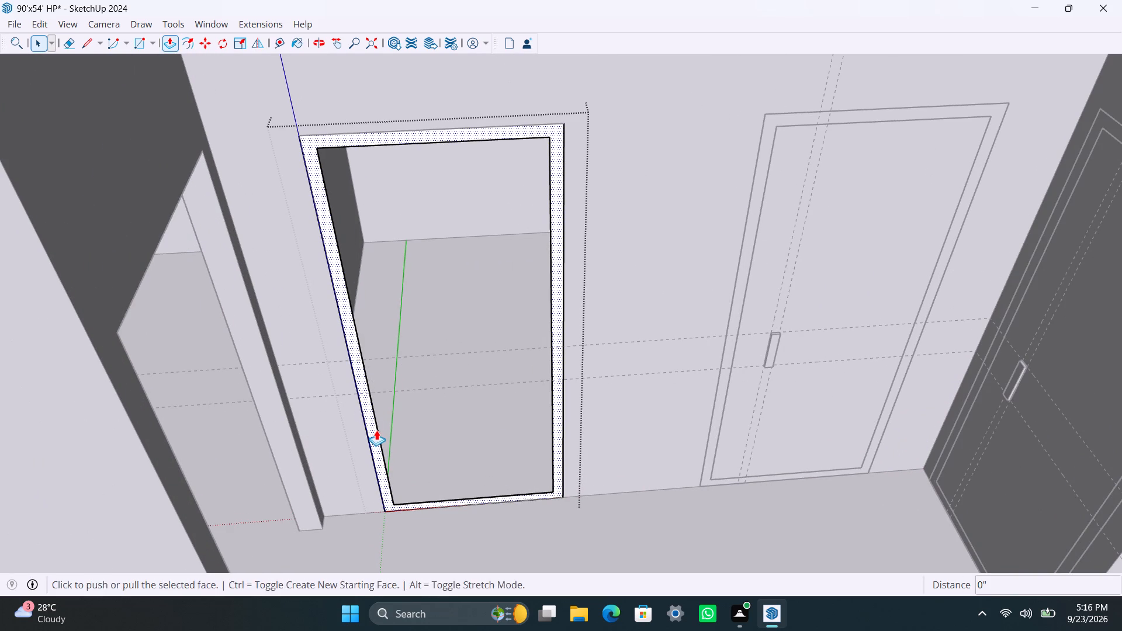
left_click(376, 429)
type("2.5\"")
key("Return")
key("space")
Draw a door panel rectangle filling the opening inside the frame and make it a nested group.
scroll(408, 390, "down", 7)
middle_click_drag(431, 460, 429, 460)
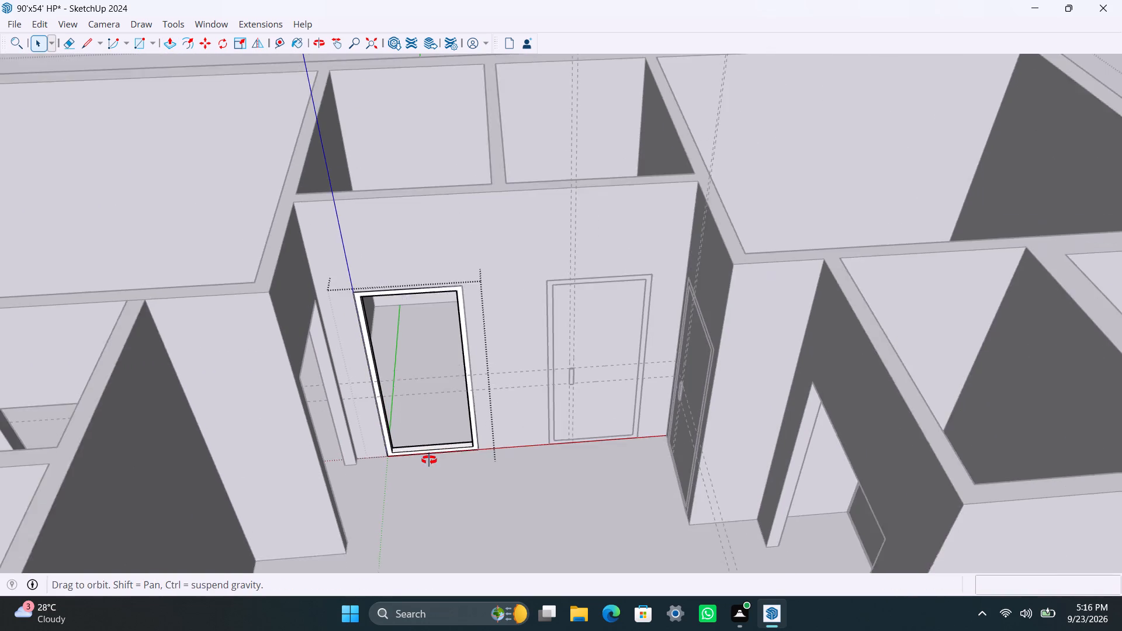
middle_click_drag(429, 460, 408, 469)
key("r")
left_click(342, 299)
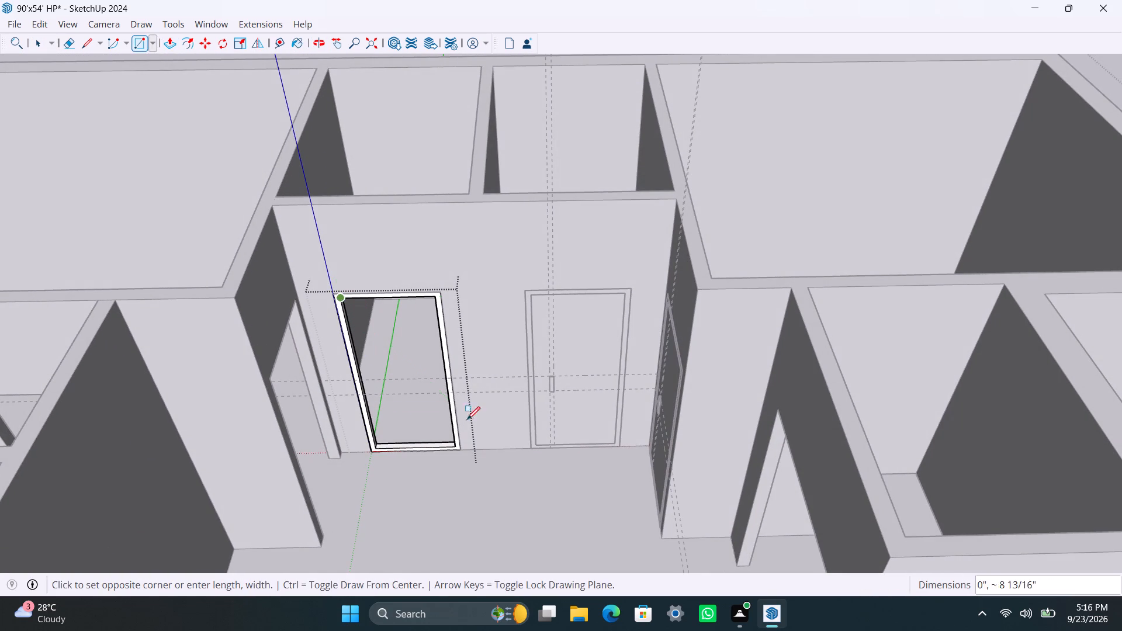
left_click(454, 446)
key("space")
double_click(430, 420)
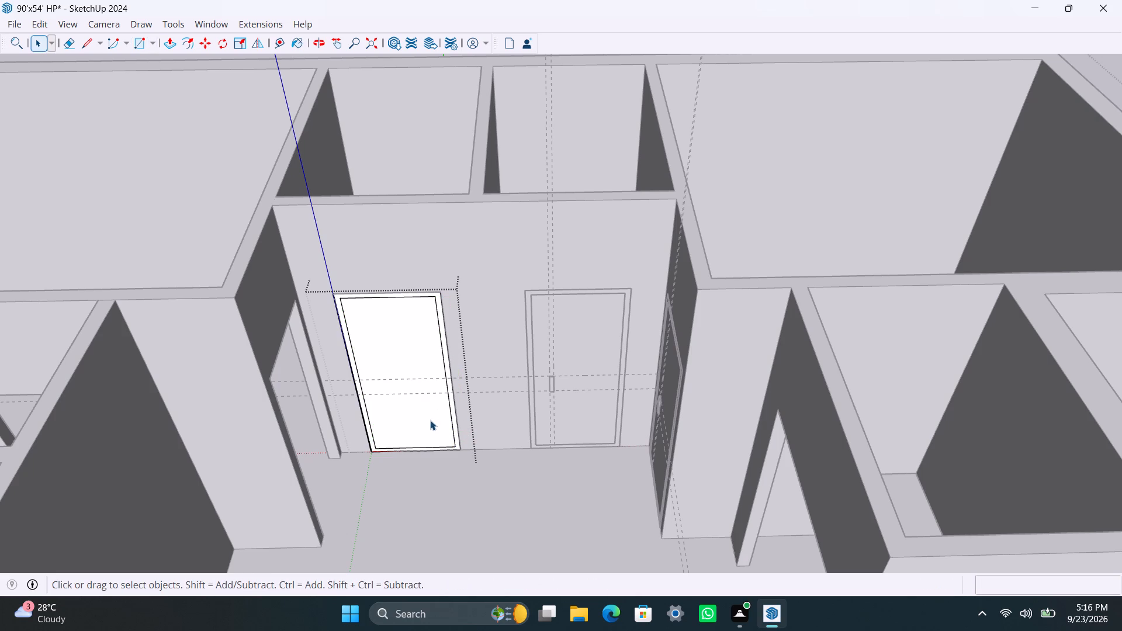
right_click(420, 434)
left_click(489, 227)
Push/Pull the door panel 18 mm inside its own group.
scroll(390, 414, "up", 7)
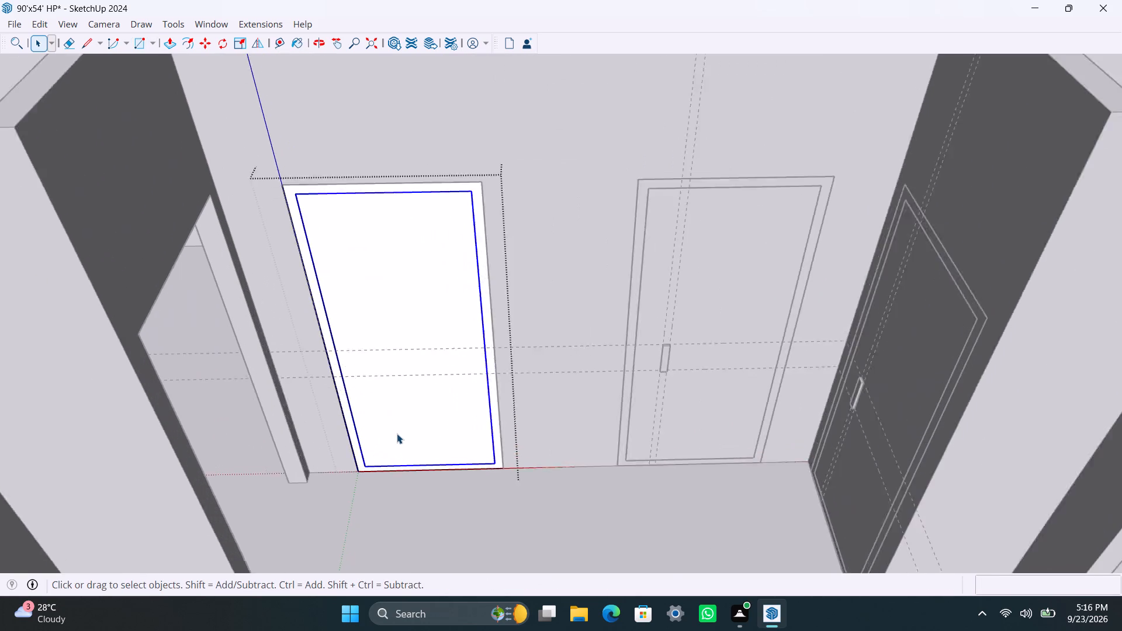
triple_click(397, 434)
key("p")
left_click(397, 434)
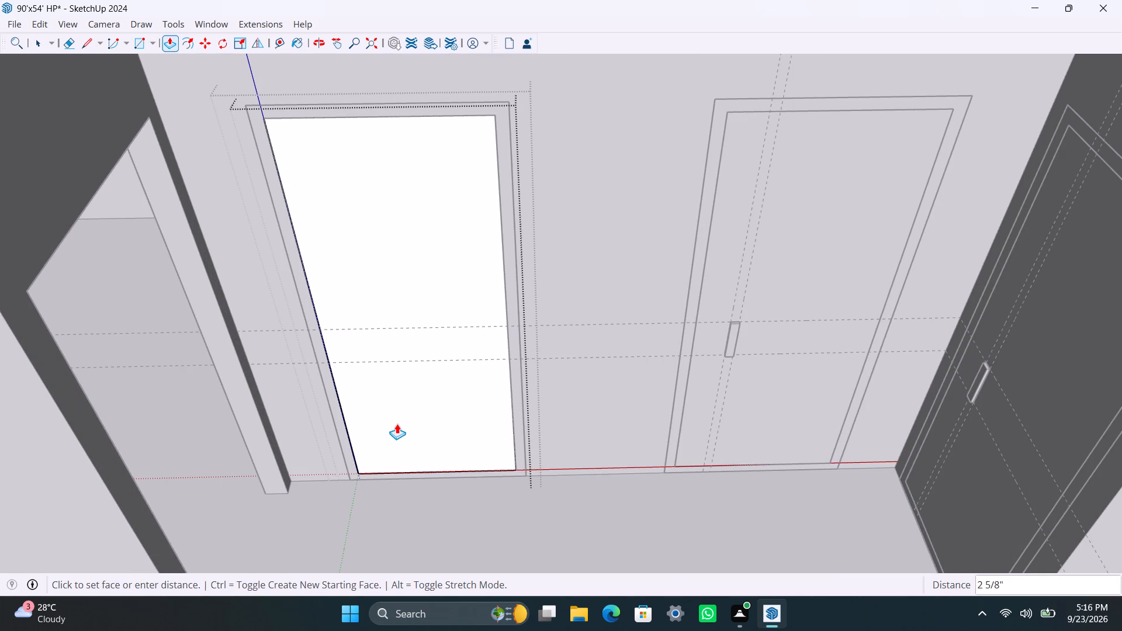
type("18mm")
key("Return")
key("space")
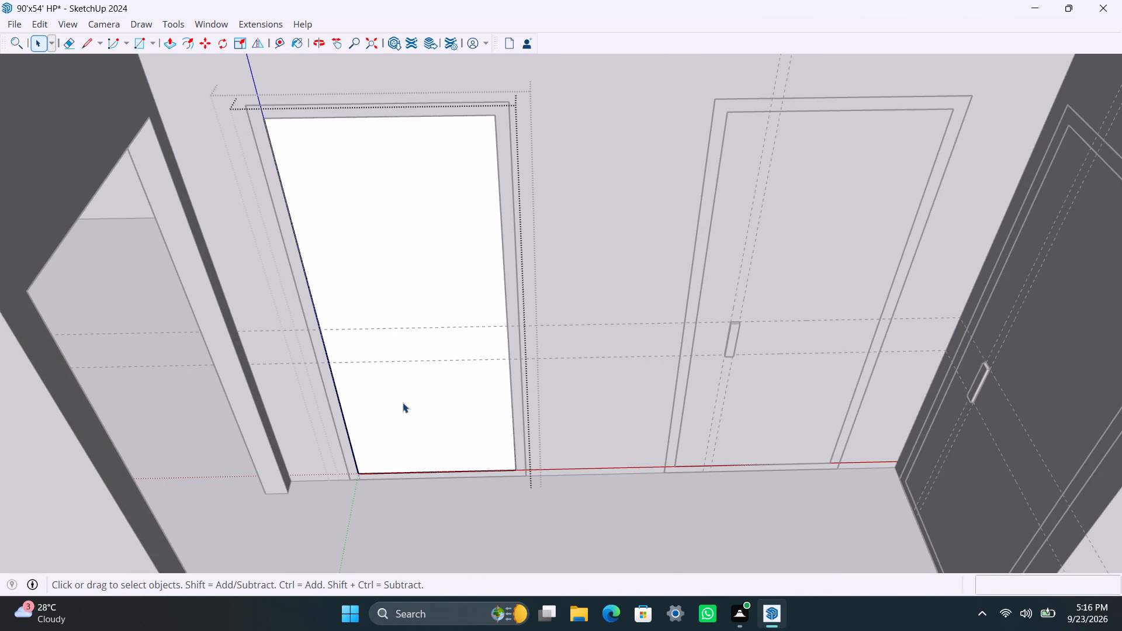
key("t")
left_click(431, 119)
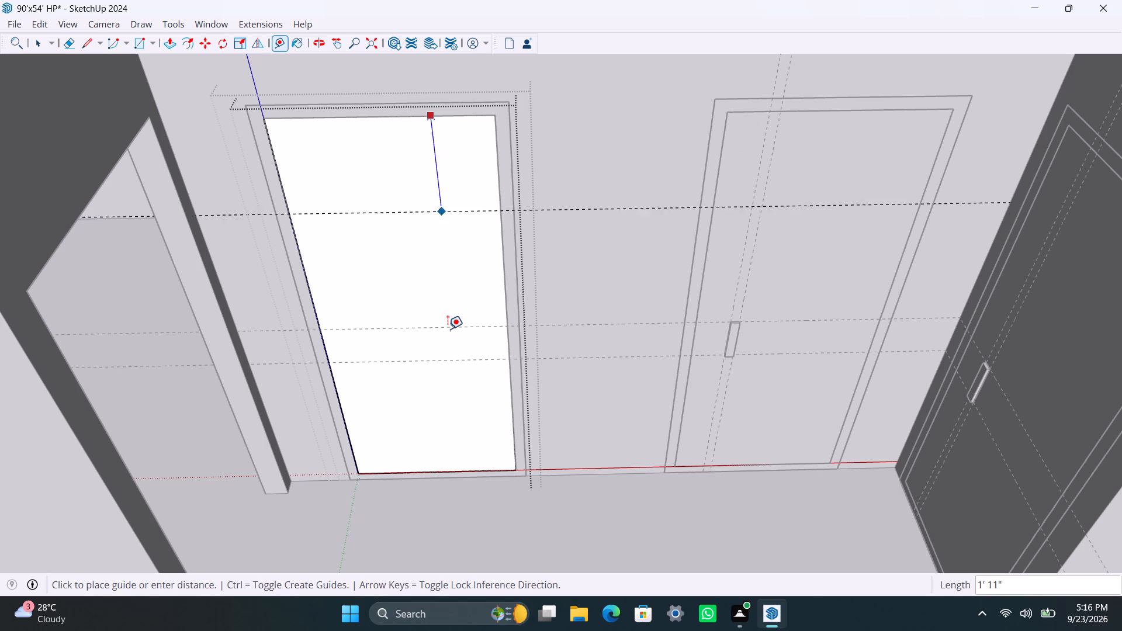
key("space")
Place a vertical guide 6" in from the panel's left edge and a second one 1.5" farther in.
key("t")
left_click(313, 296)
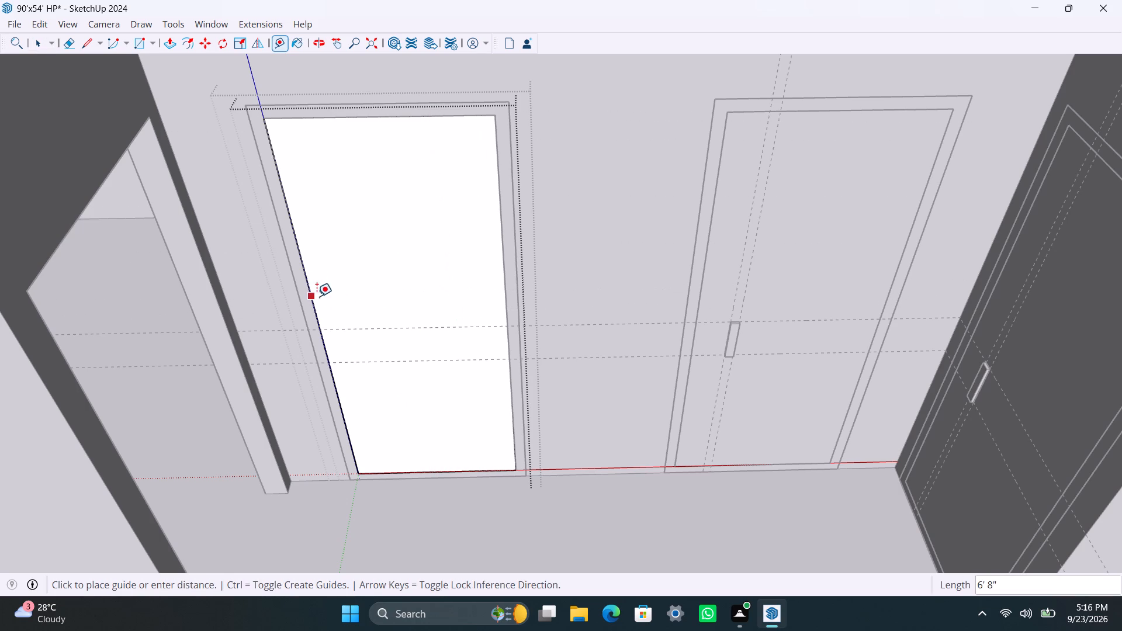
type("6\"")
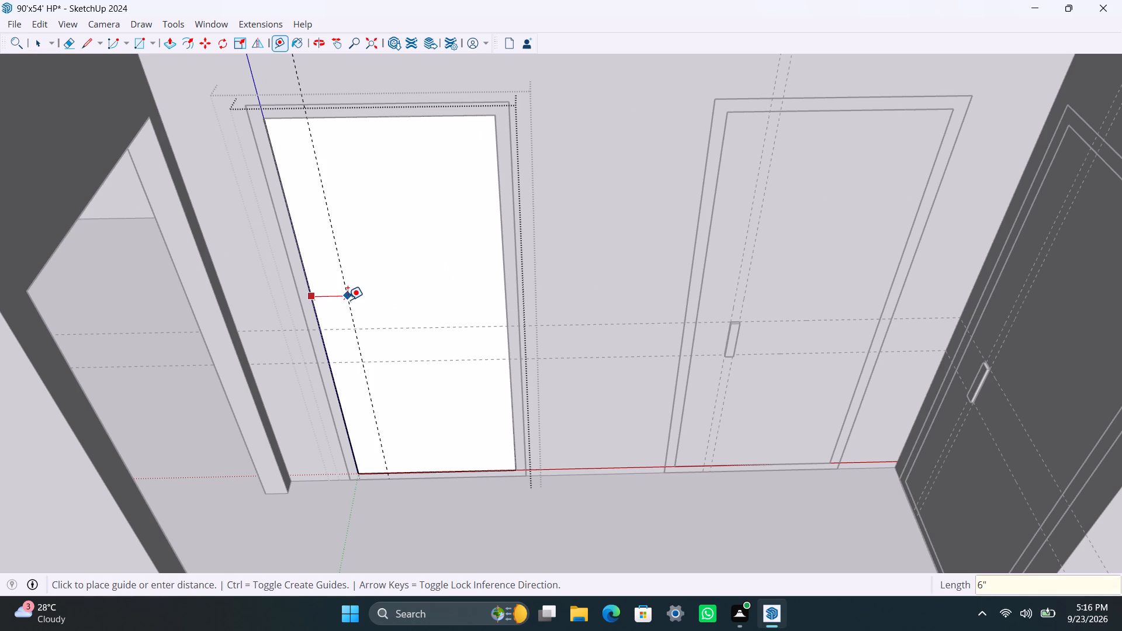
key("Return")
left_click(348, 297)
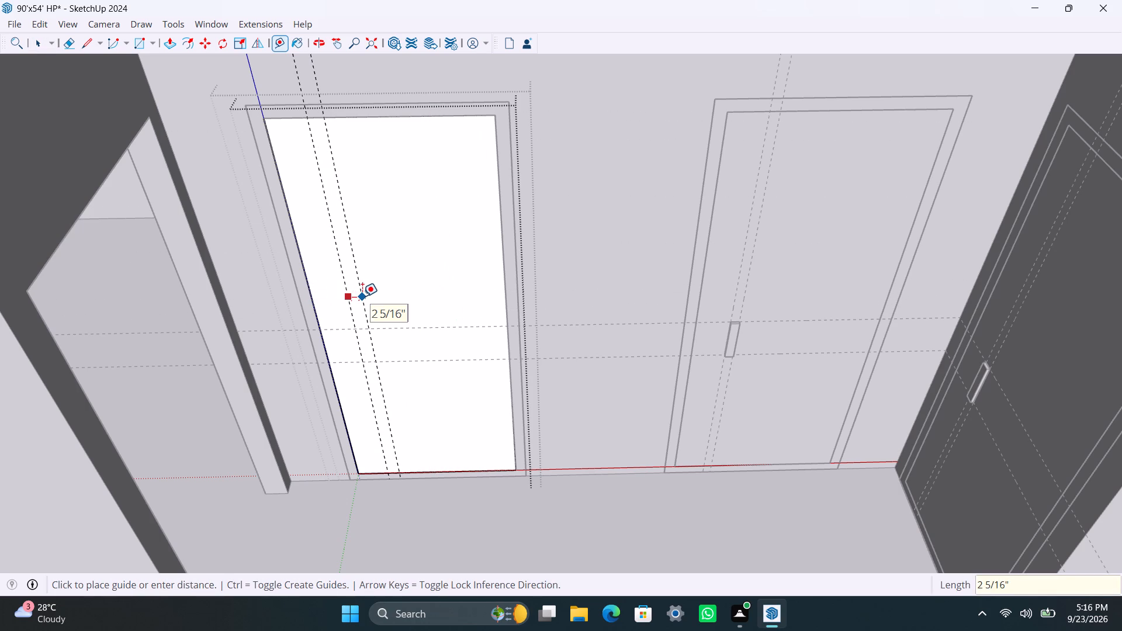
key("1")
type(".5\"")
key("Return")
key("space")
Draw a 1.5" by 8" handle rectangle between the crossing guides on the door panel and make it a group.
scroll(367, 381, "up", 7)
middle_click_drag(369, 403, 403, 386)
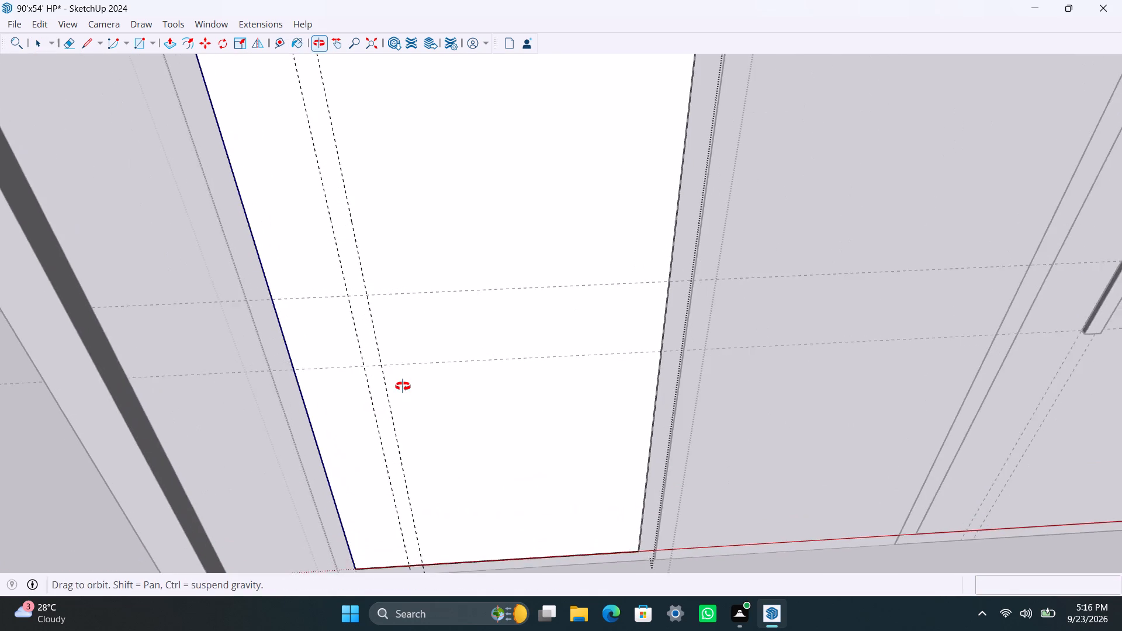
middle_click_drag(403, 386, 403, 385)
scroll(398, 366, "up", 1)
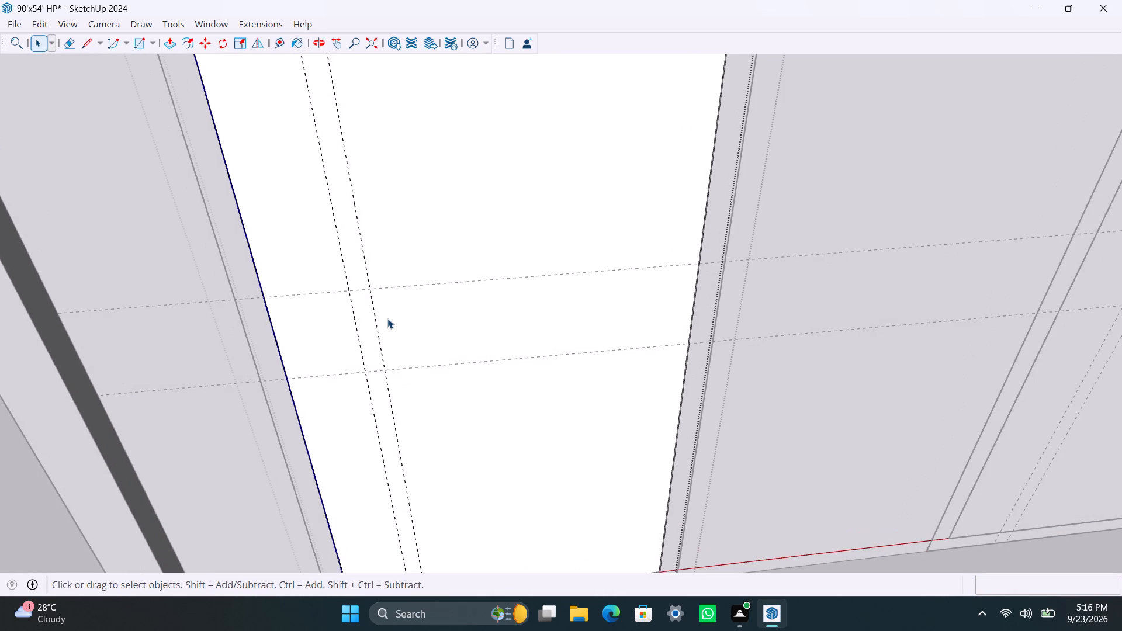
key("r")
left_click_drag(373, 287, 366, 314)
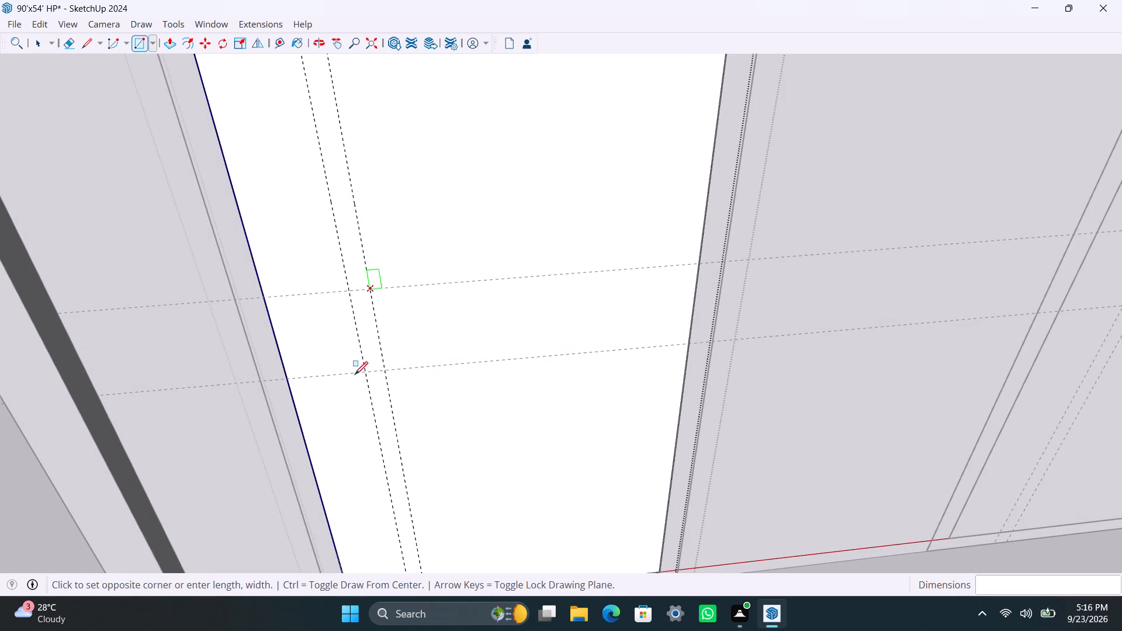
left_click(370, 372)
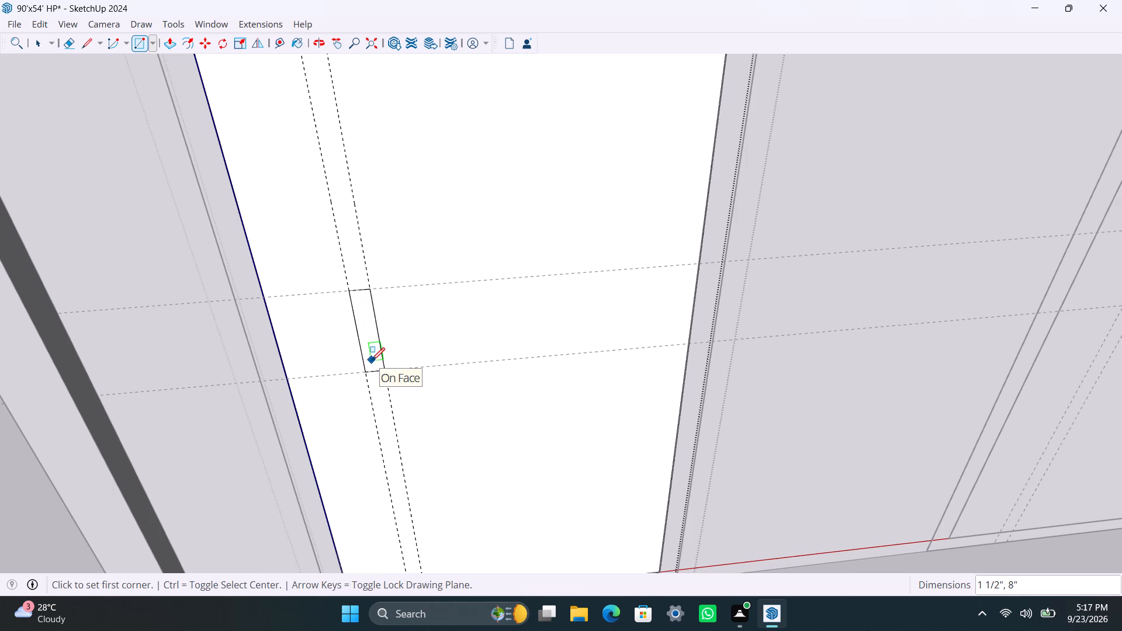
key("space")
double_click(372, 358)
right_click(372, 357)
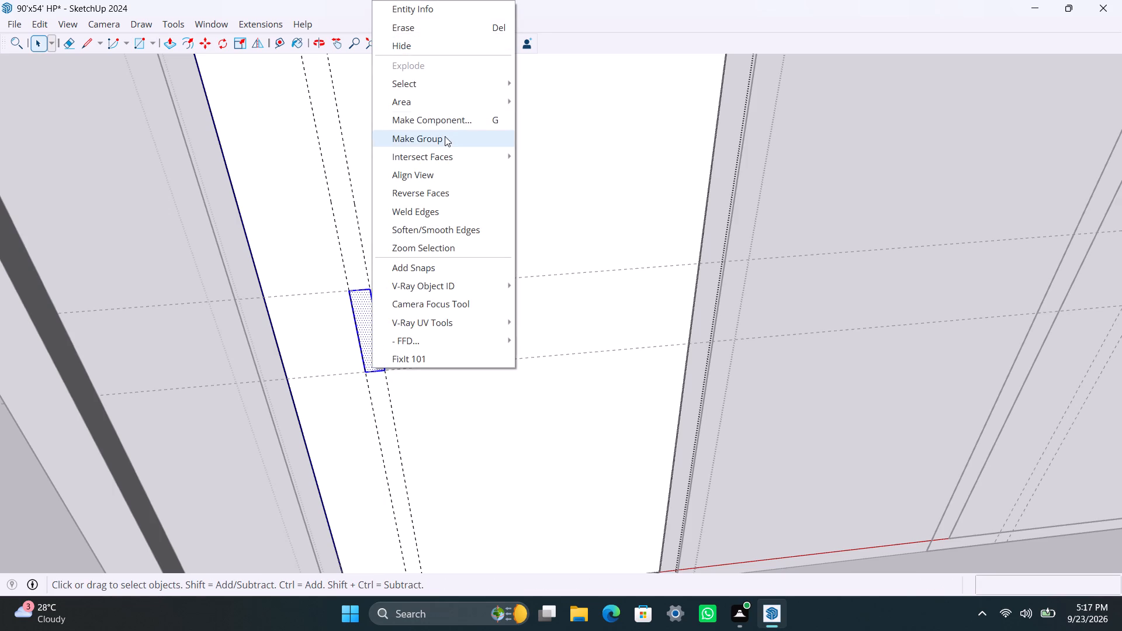
left_click(445, 136)
Push/Pull the handle rectangle out 0.5" inside its group and leave the nested groups.
scroll(397, 317, "up", 5)
triple_click(363, 343)
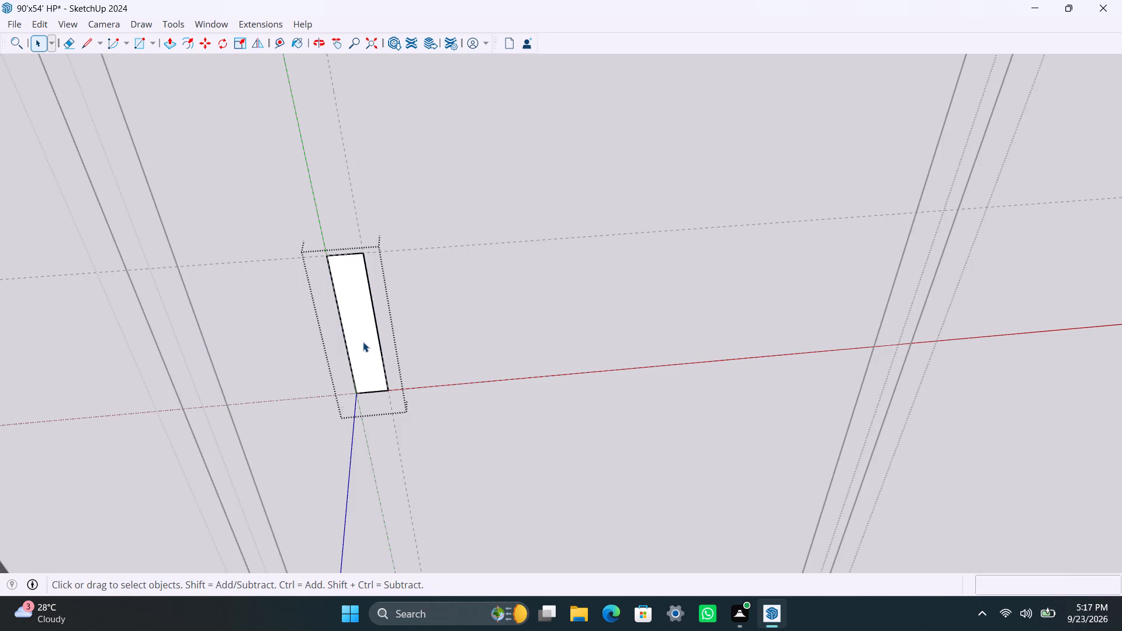
key("p")
left_click(363, 341)
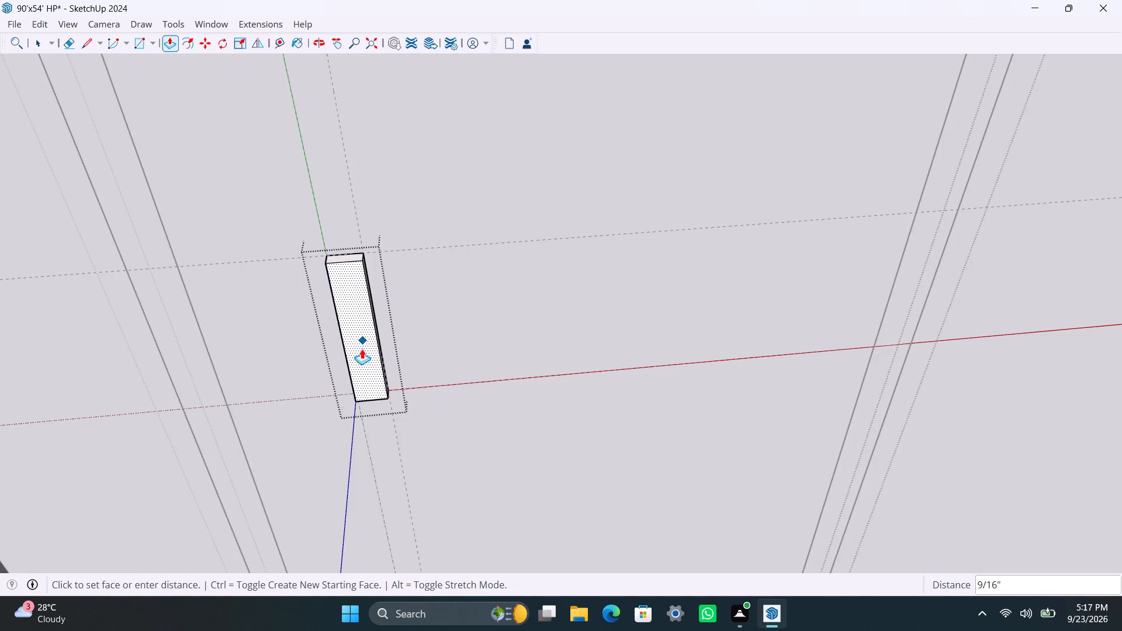
type("0.5\"")
key("Return")
key("space")
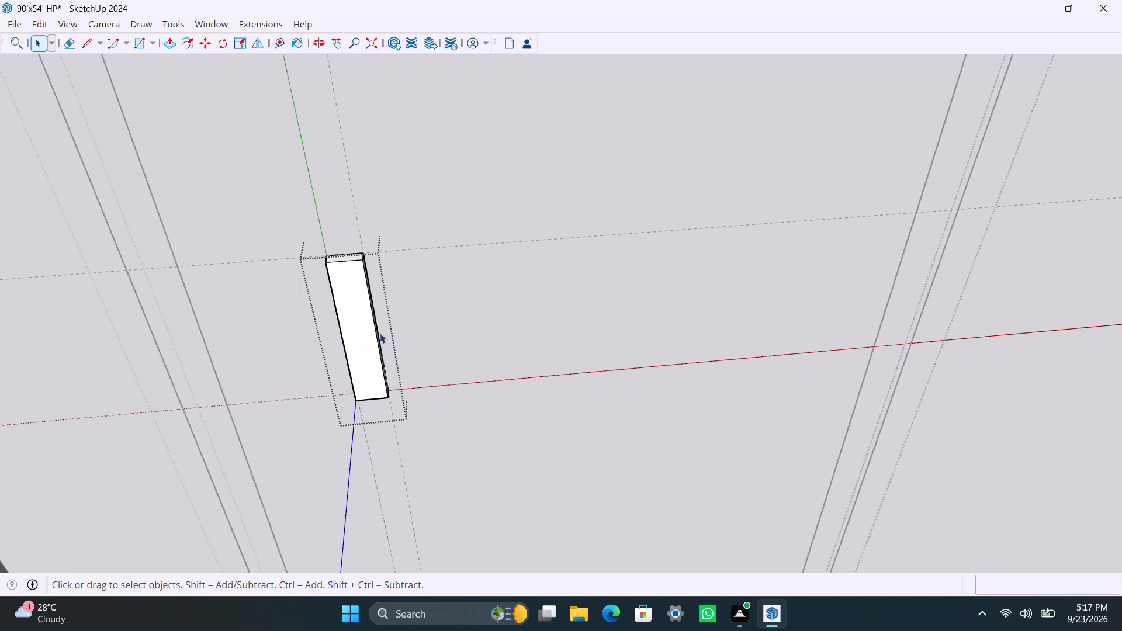
scroll(361, 409, "down", 20)
scroll(361, 409, "down", 1)
scroll(522, 334, "down", 6)
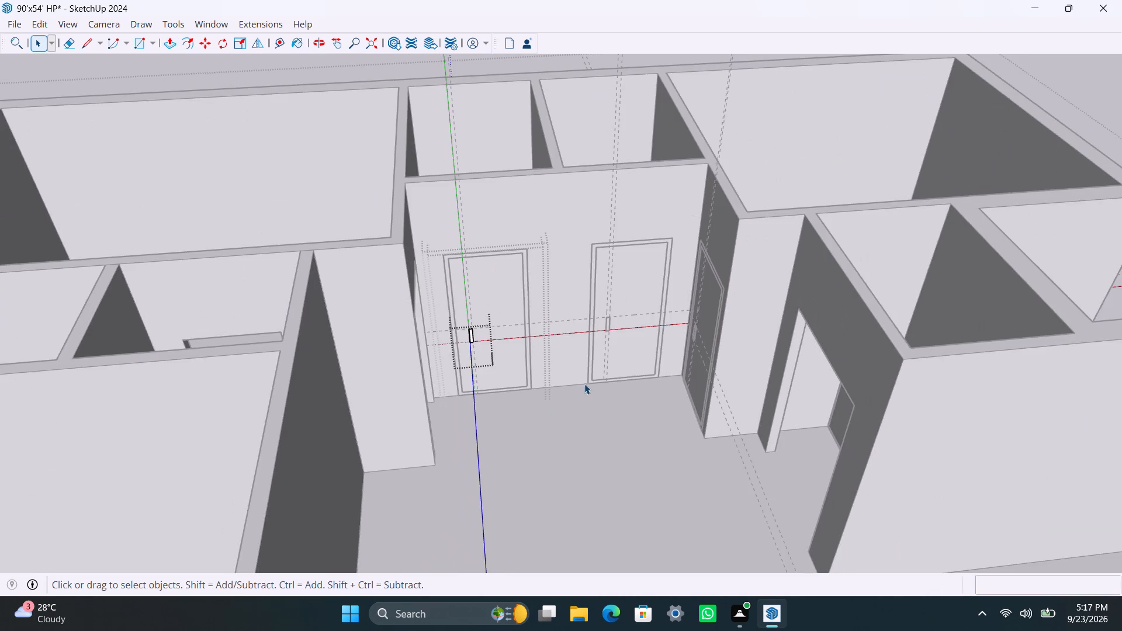
middle_click_drag(584, 384, 173, 432)
left_click(1015, 102)
left_click(870, 154)
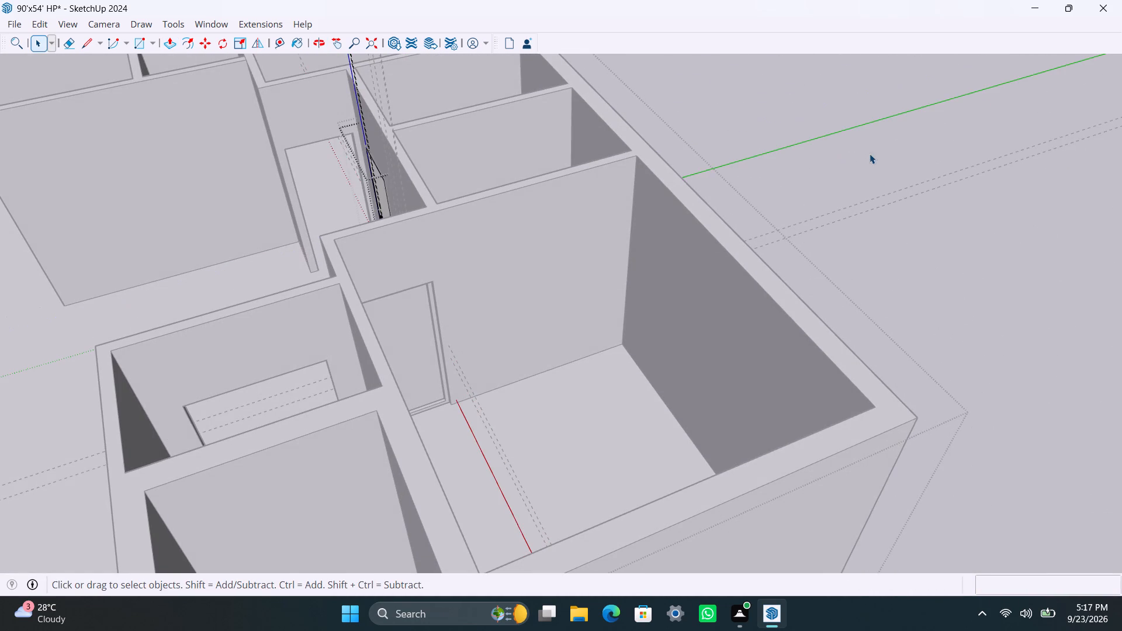
left_click(875, 164)
Draw a 7'-high rectangle over the open doorway at the passage end, beside the wall with the two finished doors, and make it a group.
scroll(401, 248, "down", 4)
middle_click_drag(495, 220, 601, 297, "shift")
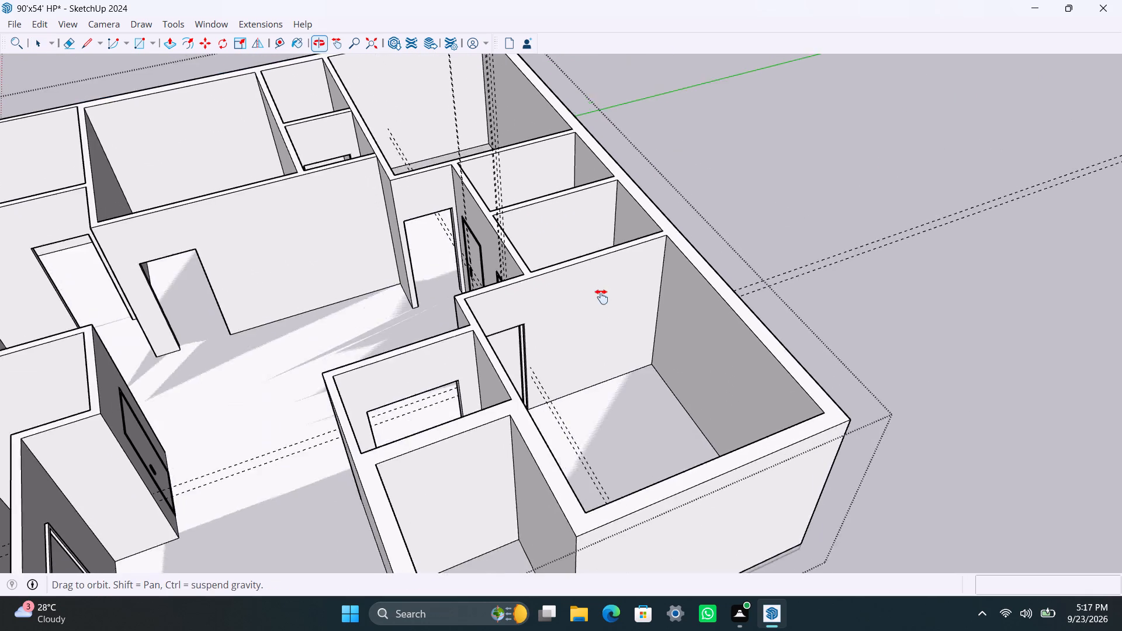
middle_click_drag(601, 297, 601, 300, "shift")
scroll(460, 283, "up", 4)
middle_click_drag(453, 334, 408, 344)
scroll(408, 330, "up", 3)
middle_click_drag(419, 334, 466, 388)
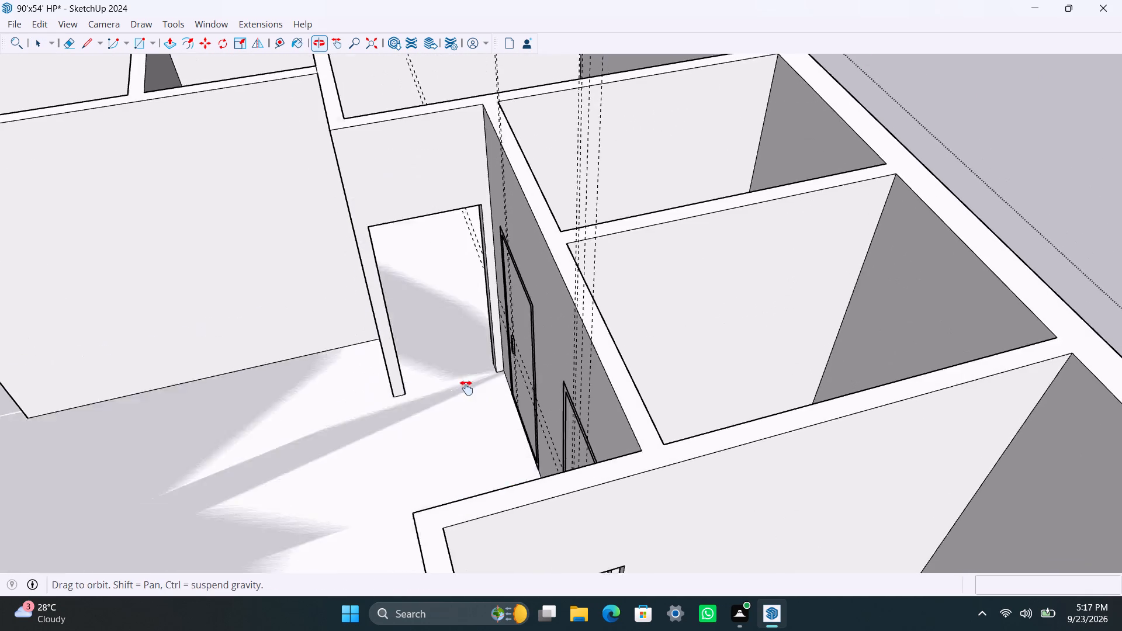
middle_click_drag(466, 388, 458, 396)
scroll(380, 374, "up", 3)
middle_click_drag(379, 362, 339, 374)
scroll(362, 369, "down", 3)
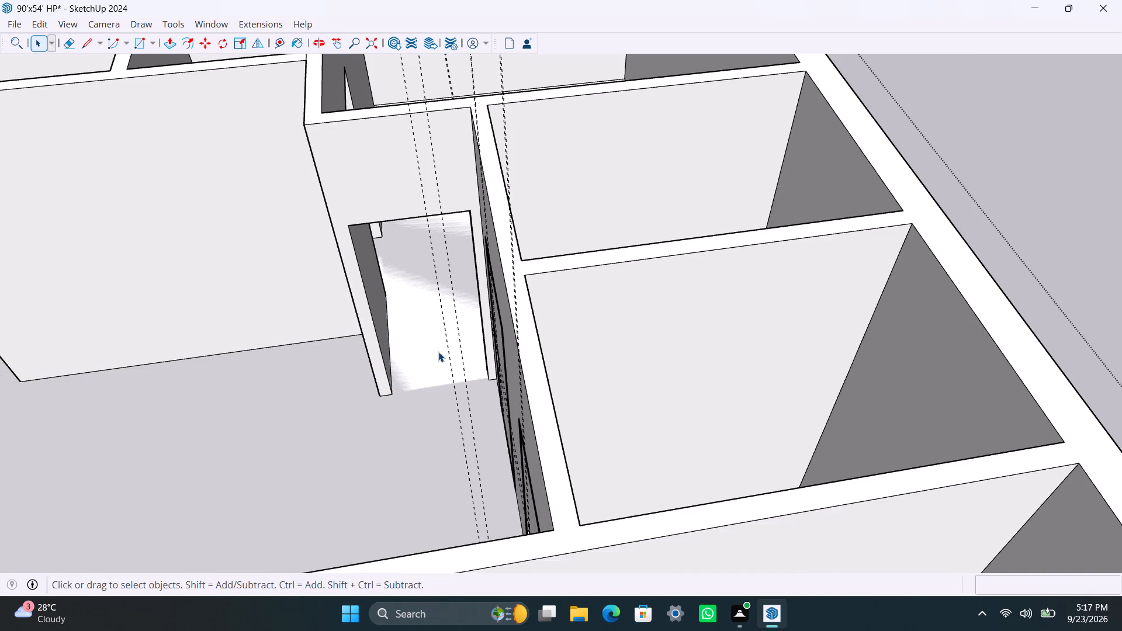
scroll(423, 354, "up", 2)
middle_click_drag(405, 404, 436, 401)
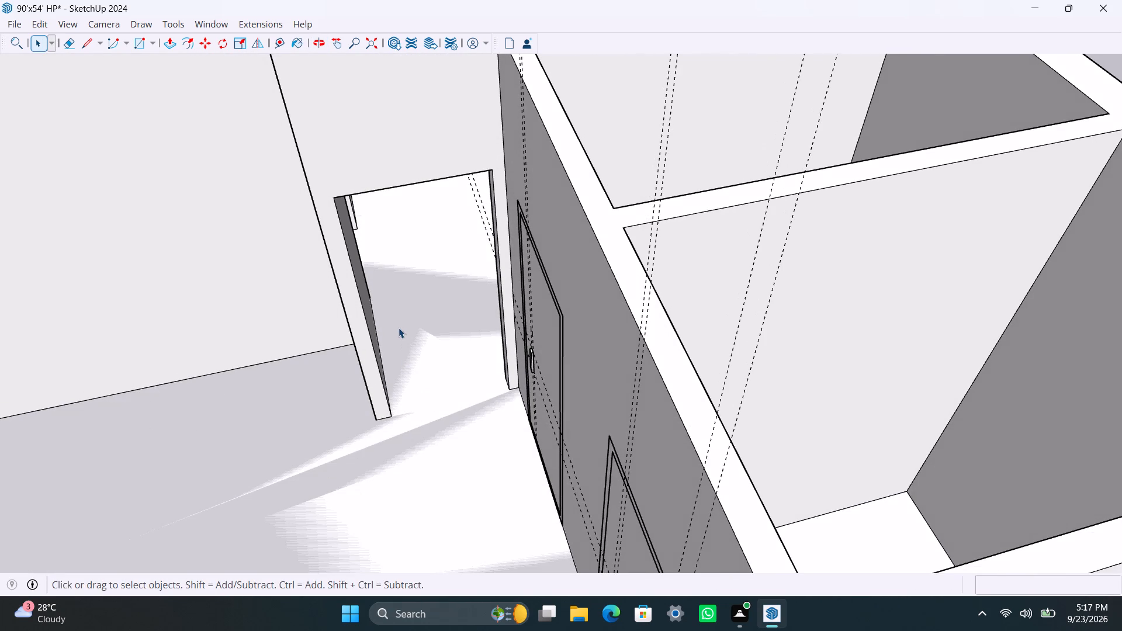
scroll(365, 234, "up", 1)
left_click(367, 155)
scroll(340, 198, "down", 1)
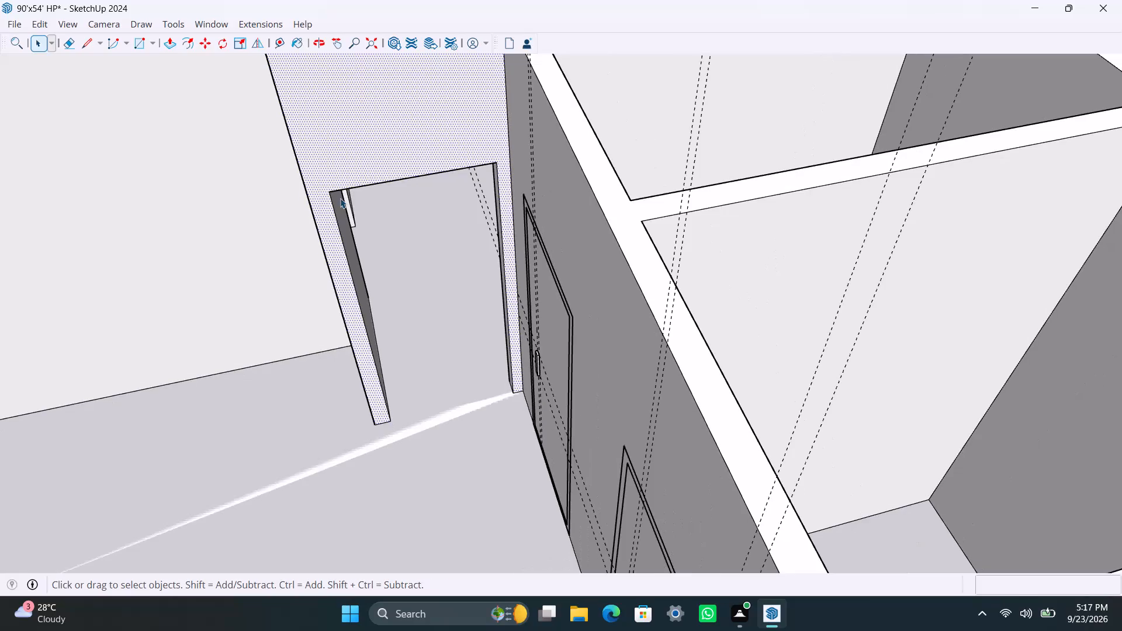
key("r")
left_click(326, 194)
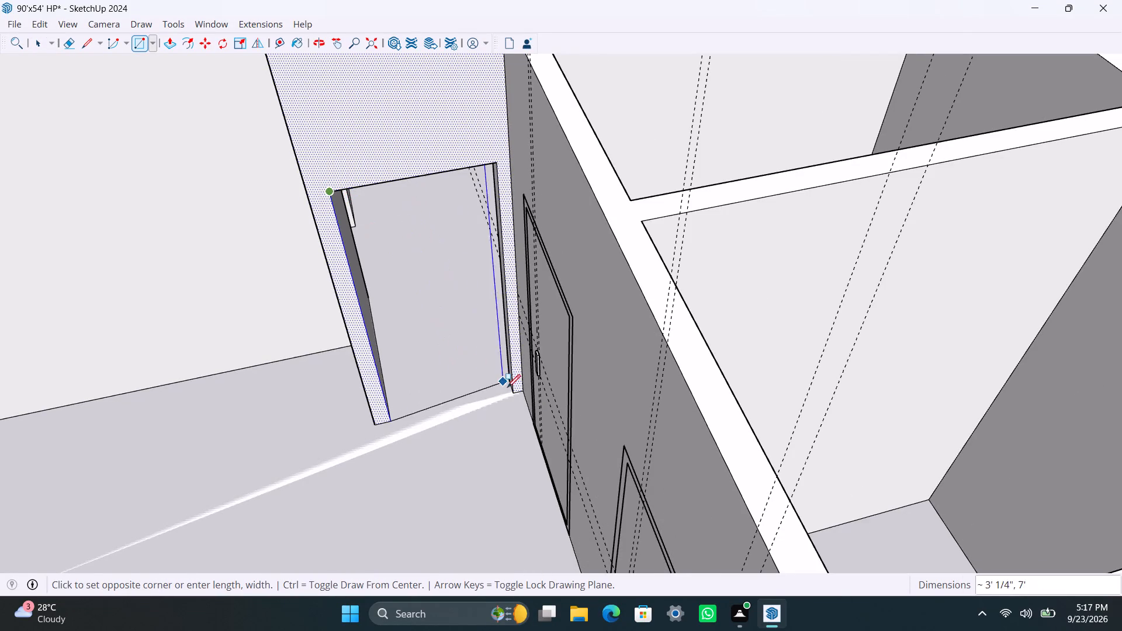
left_click(511, 397)
key("space")
double_click(466, 365)
right_click(466, 364)
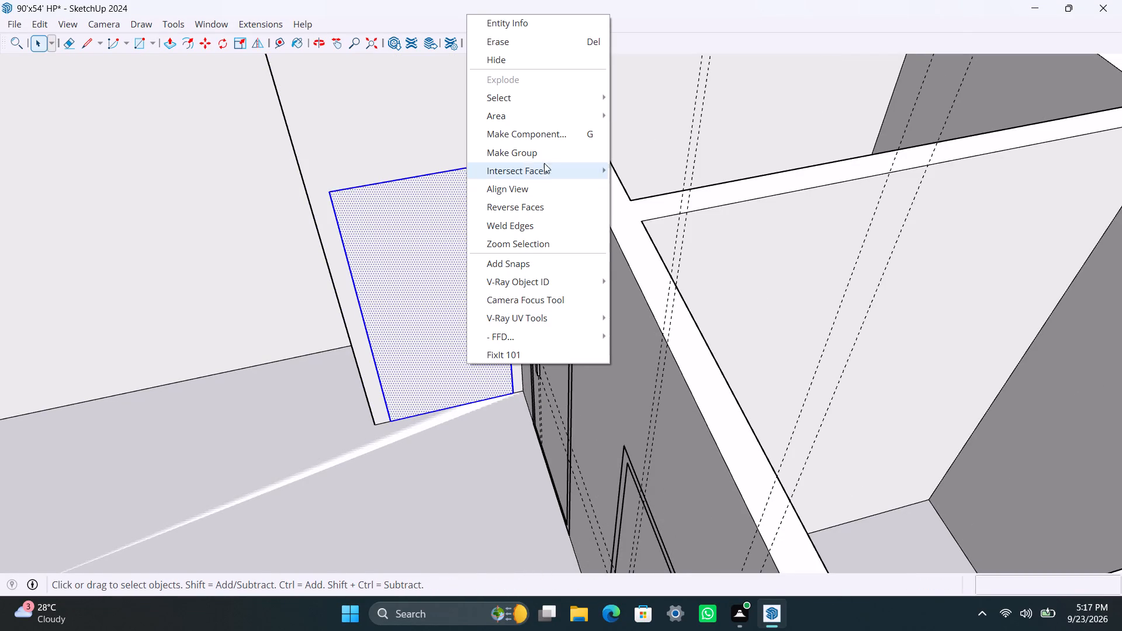
left_click(544, 160)
Inside the new group, offset the doorway rectangle's edges 2" inward and delete the inner face.
double_click(418, 262)
left_click(400, 261)
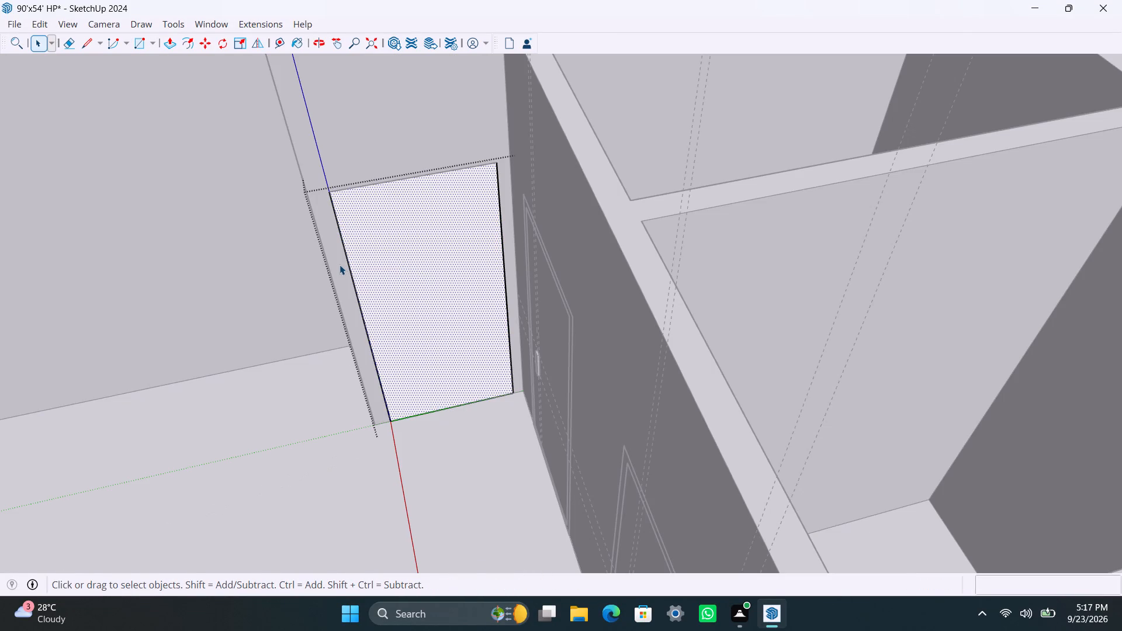
key("f")
left_click(360, 237)
type("2\"")
key("Return")
key("space")
left_click(379, 286)
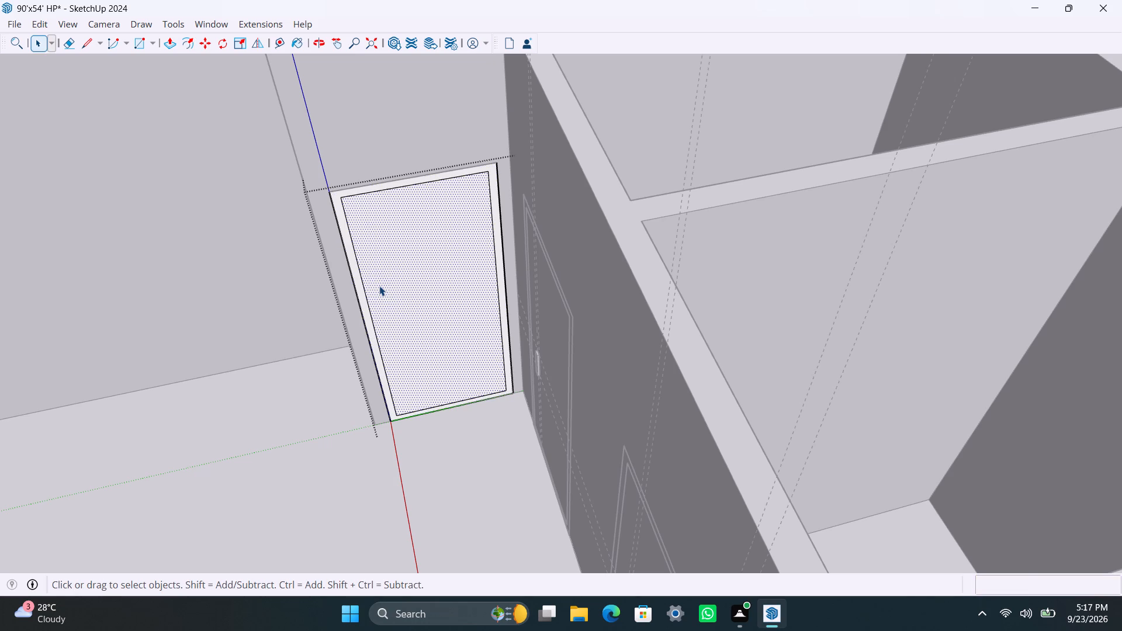
key("Delete")
Push/Pull the passage-end door frame face 2.5".
scroll(380, 379, "up", 6)
left_click(383, 358)
key("p")
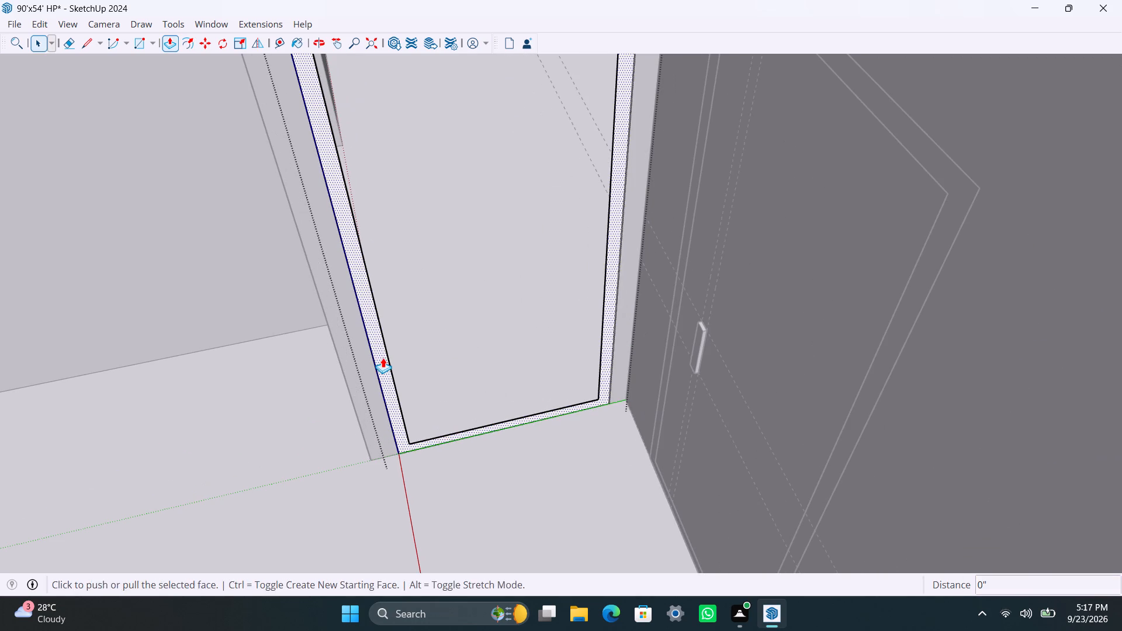
left_click(383, 358)
type("2.5\"")
key("Return")
key("space")
Draw a door panel rectangle filling the inner opening of the passage-end door frame and make it a nested group.
scroll(387, 346, "down", 9)
middle_click_drag(410, 363, 367, 364)
scroll(376, 314, "up", 4)
scroll(382, 320, "down", 3)
key("r")
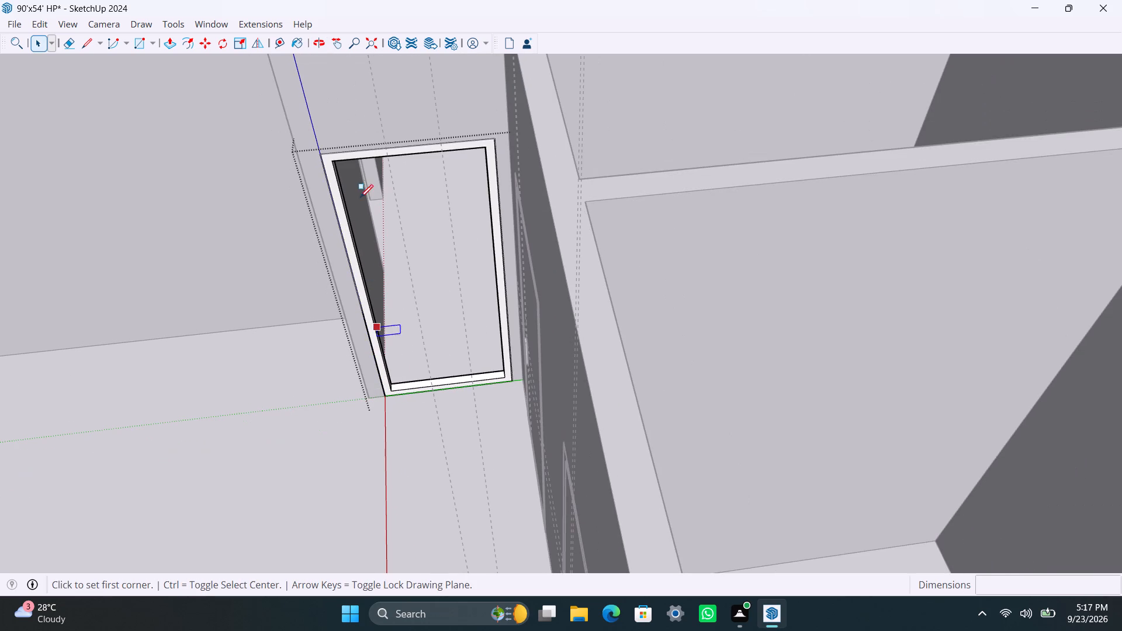
left_click(340, 161)
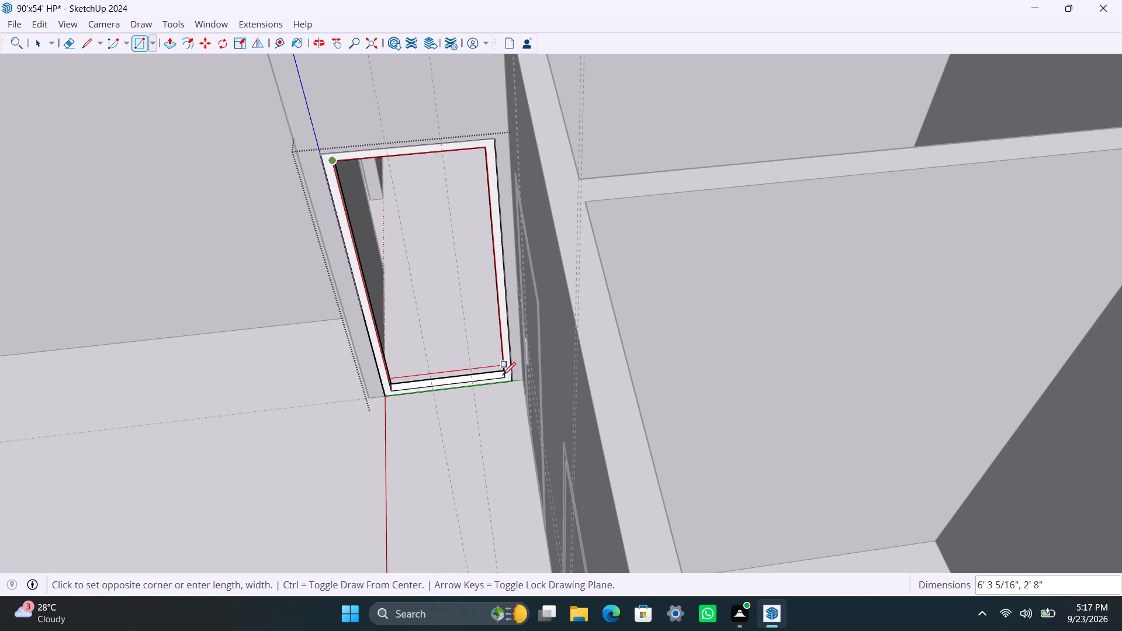
left_click(503, 379)
key("space")
double_click(470, 343)
right_click(470, 341)
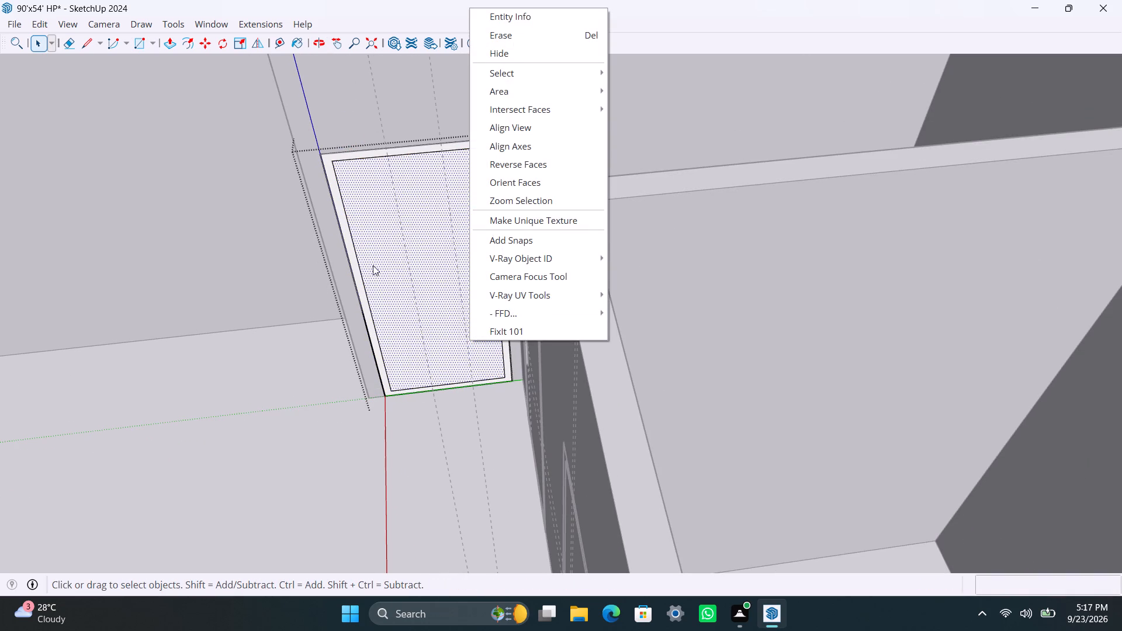
triple_click(375, 263)
right_click(375, 264)
left_click(416, 398)
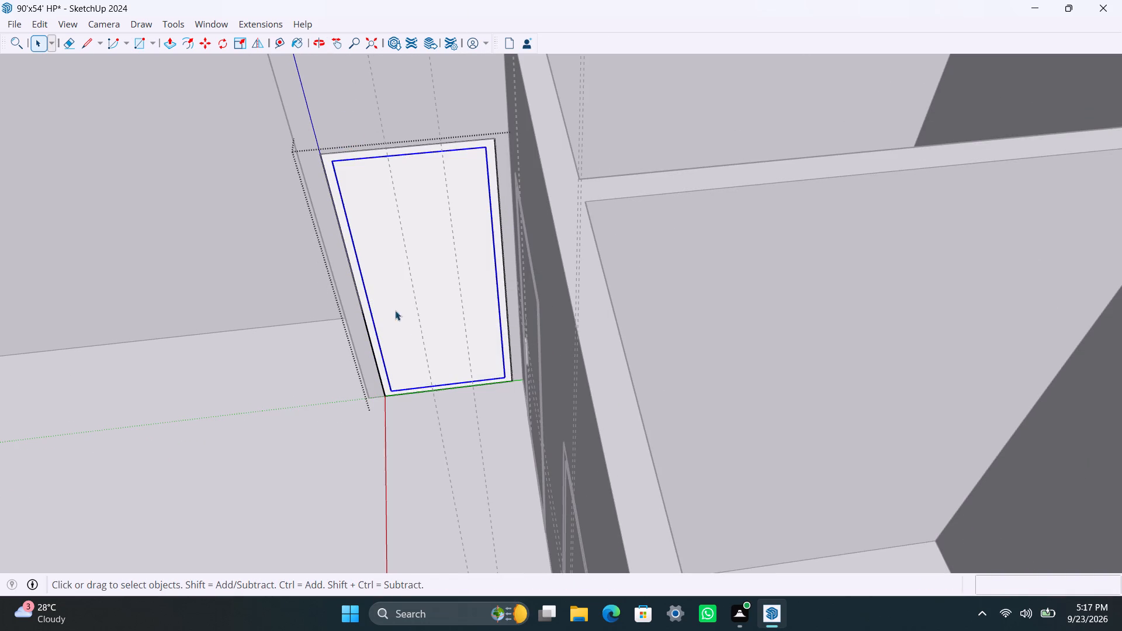
Push/Pull the passage-end door panel face 18 mm inside its group.
triple_click(389, 295)
key("p")
left_click(389, 296)
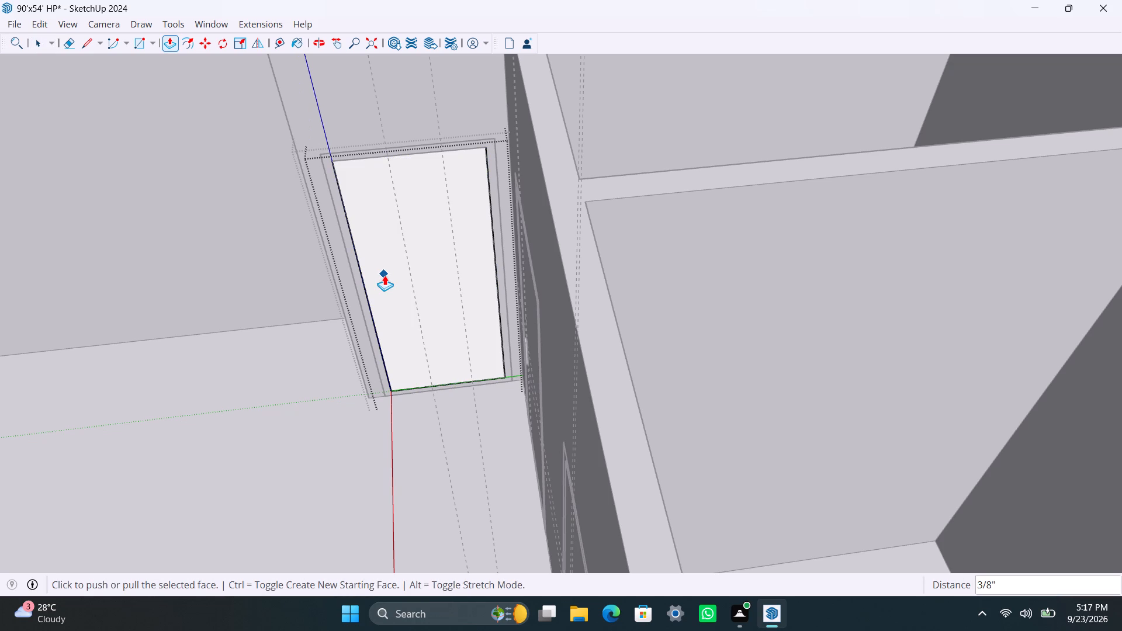
type("18mm")
key("Return")
key("space")
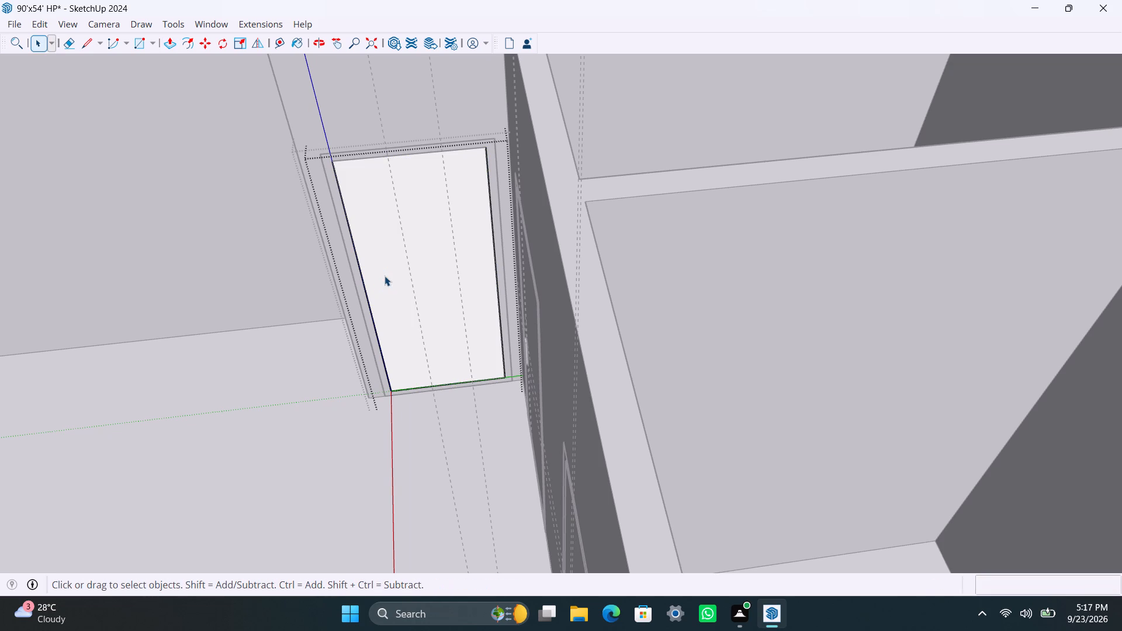
Place guides on the door panel 4' below its top edge and 6" in from the side edge farther from the finished doors.
scroll(385, 278, "up", 3)
middle_click_drag(465, 275, 487, 268)
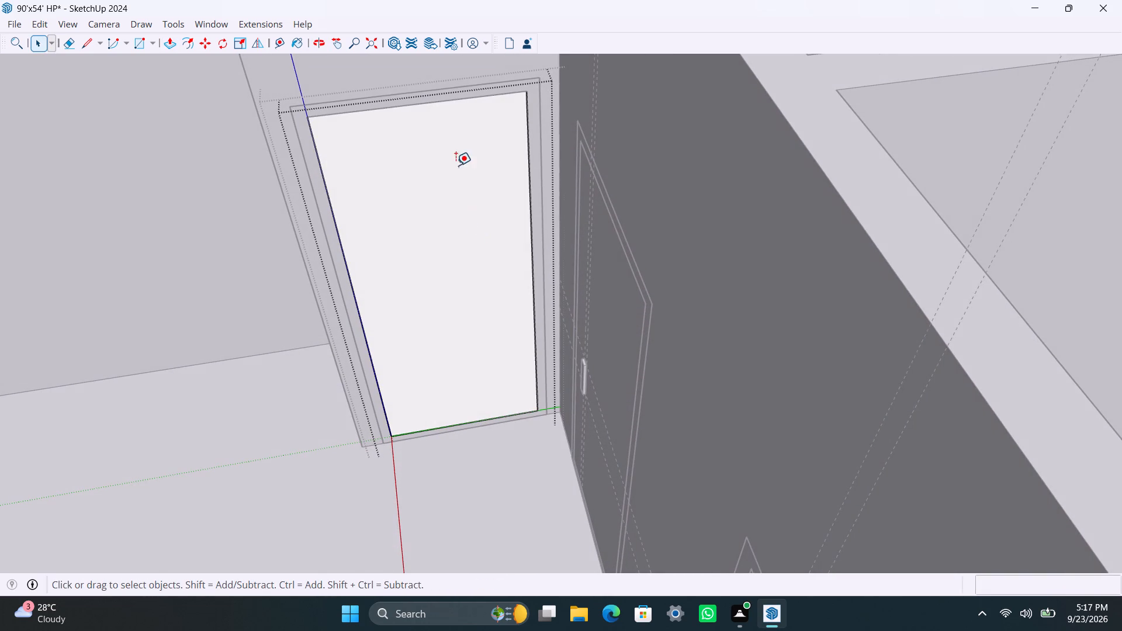
key("t")
left_click_drag(440, 99, 438, 105)
type("4'")
key("Return")
left_click(365, 317)
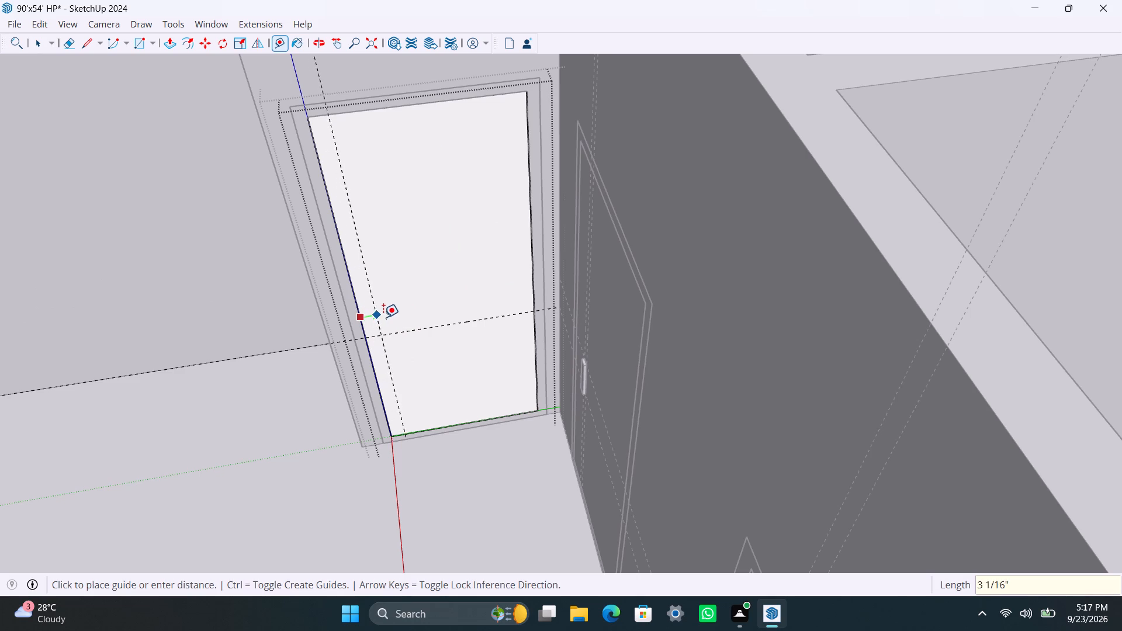
key("5")
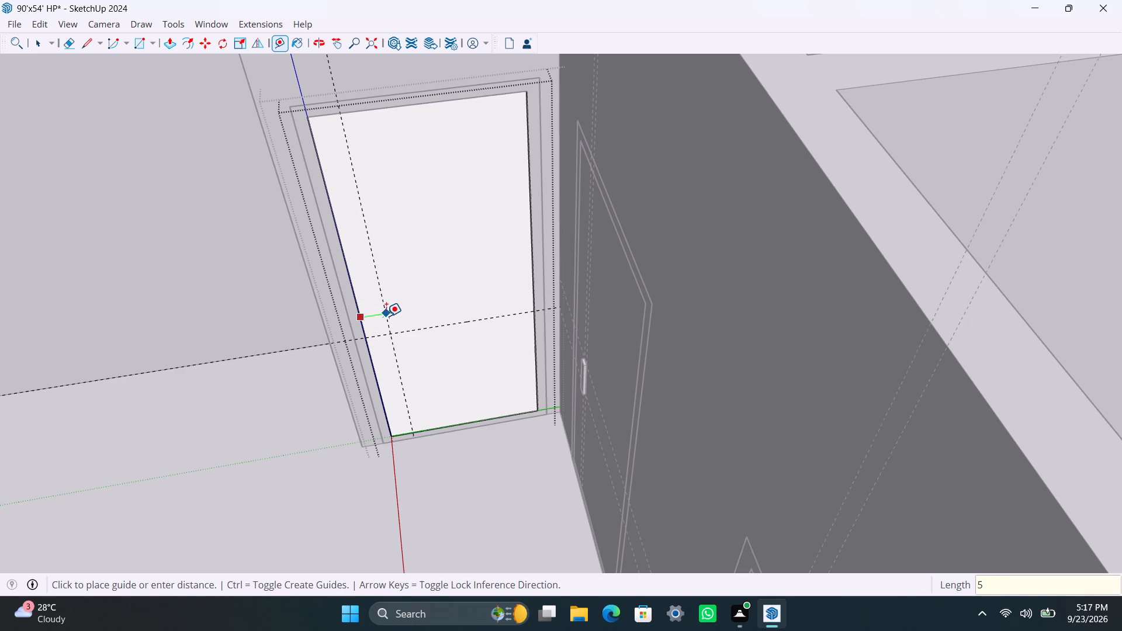
key("BackSpace")
key("6")
key("shift+quotedbl")
key("Return")
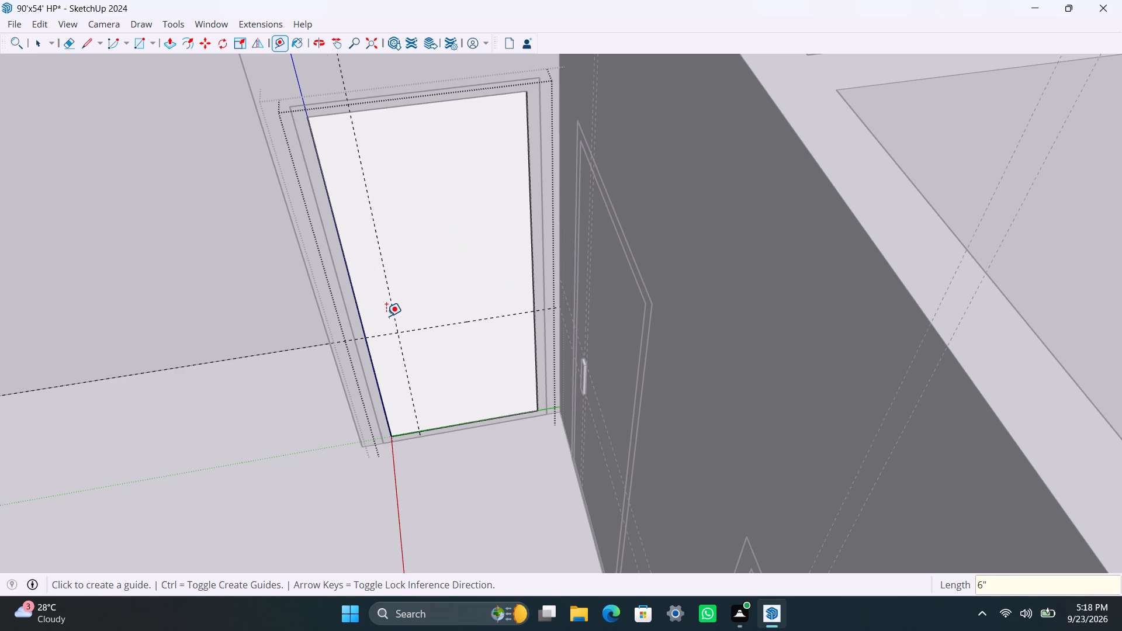
Add handle guides 1.5" further inward from the vertical guide and 8" above the horizontal guide.
left_click(390, 303)
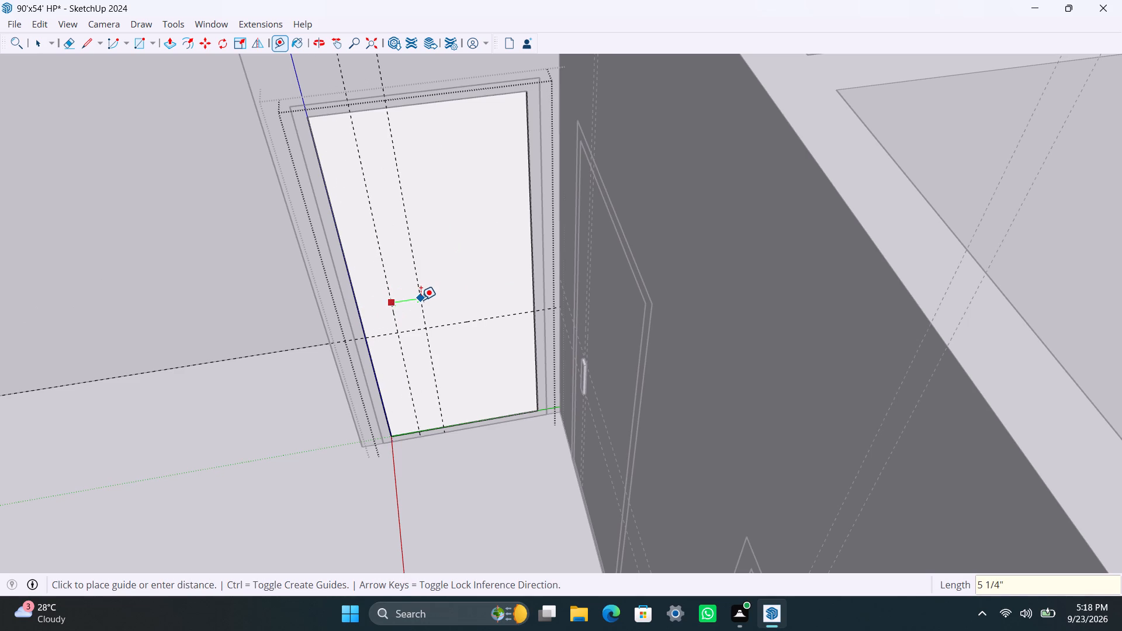
type("1.5\"")
key("Return")
scroll(467, 330, "up", 3)
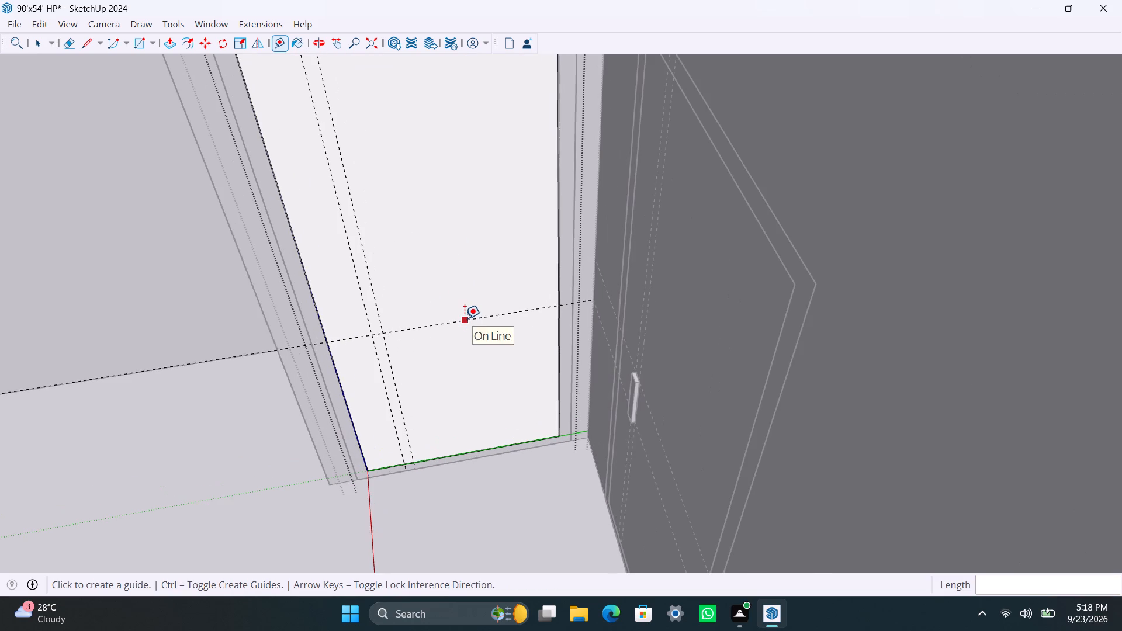
left_click(465, 318)
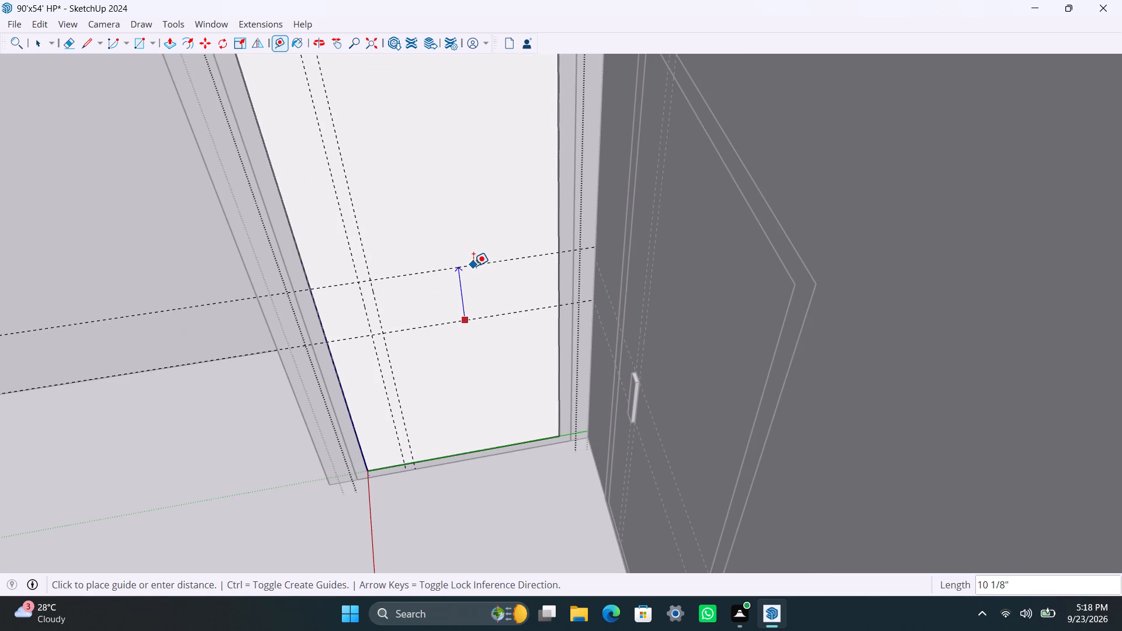
type("8\"")
key("Return")
key("space")
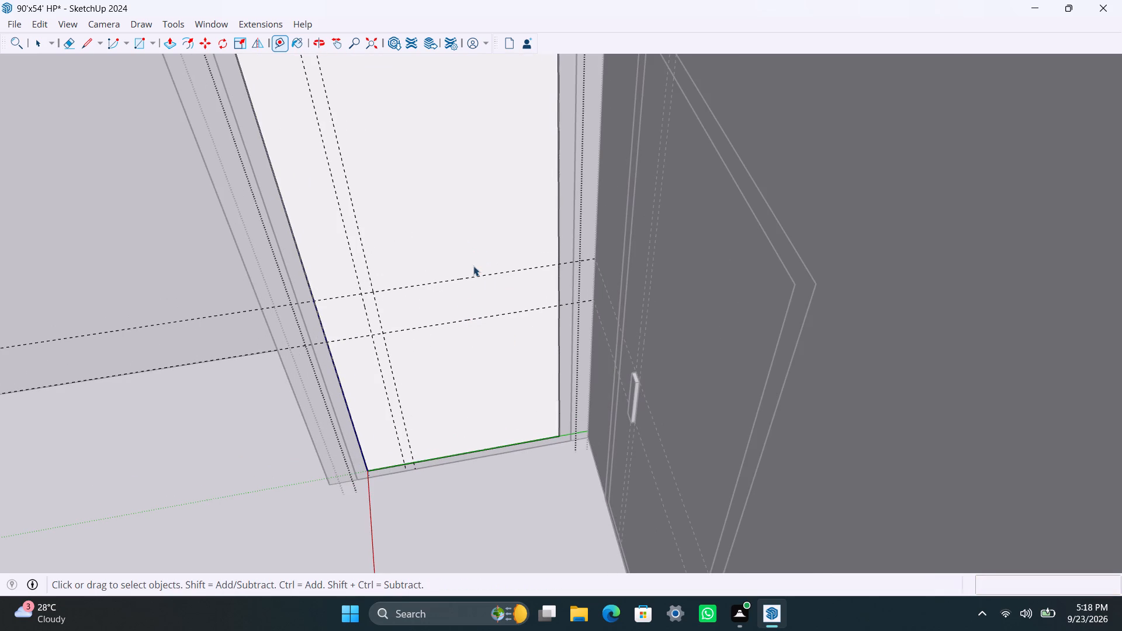
Draw the 1.5" by 8" handle rectangle between the guides on the panel and make it a group.
scroll(373, 317, "up", 6)
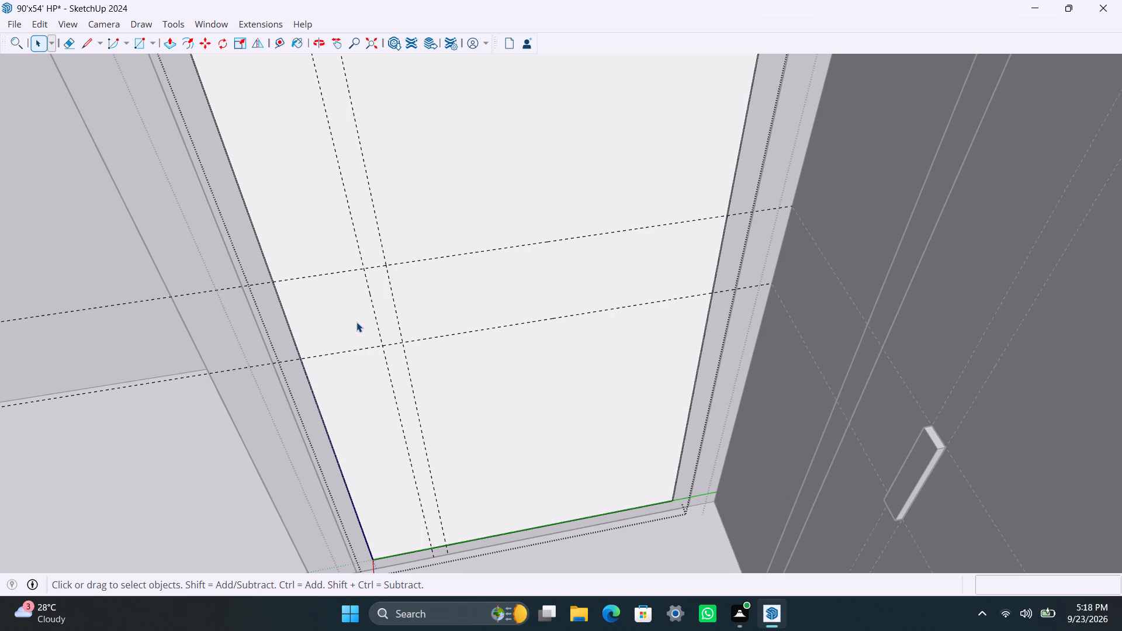
scroll(369, 331, "up", 2)
key("r")
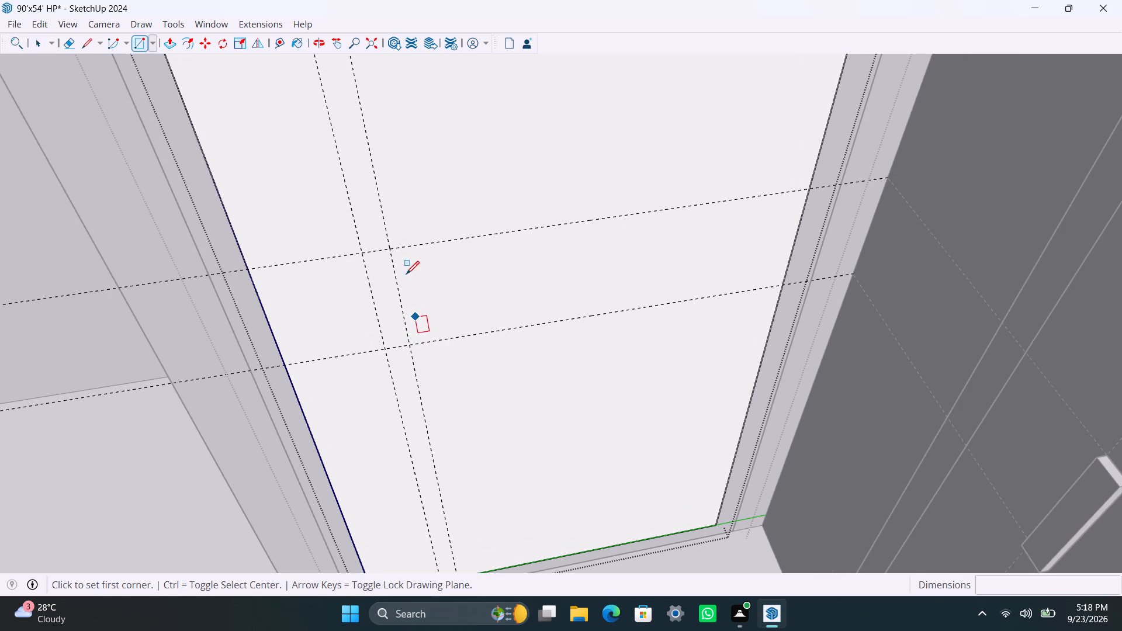
left_click(388, 250)
left_click(387, 352)
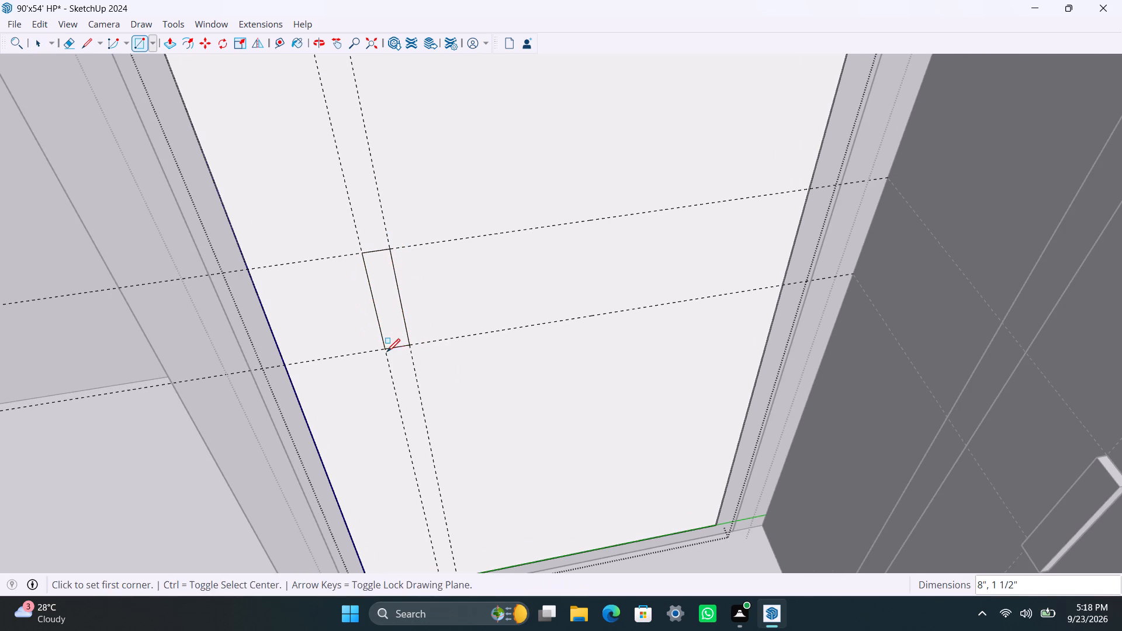
key("space")
double_click(394, 320)
right_click(394, 320)
left_click(452, 138)
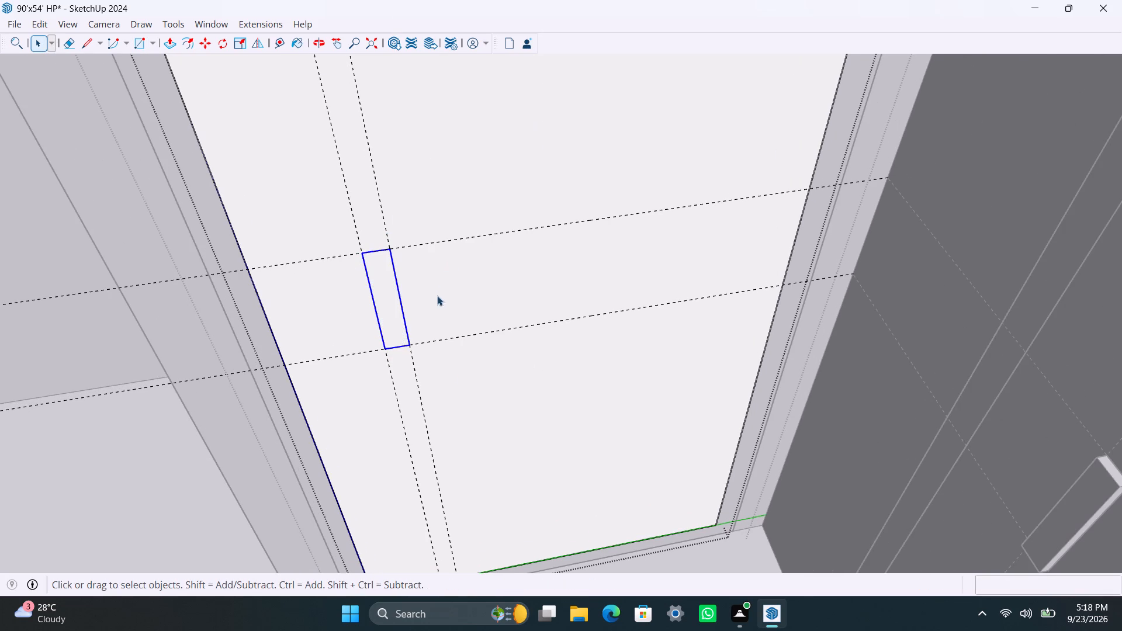
Push/Pull the handle rectangle out 0.5" inside its group and leave all the nested groups.
triple_click(386, 303)
key("p")
left_click(383, 305)
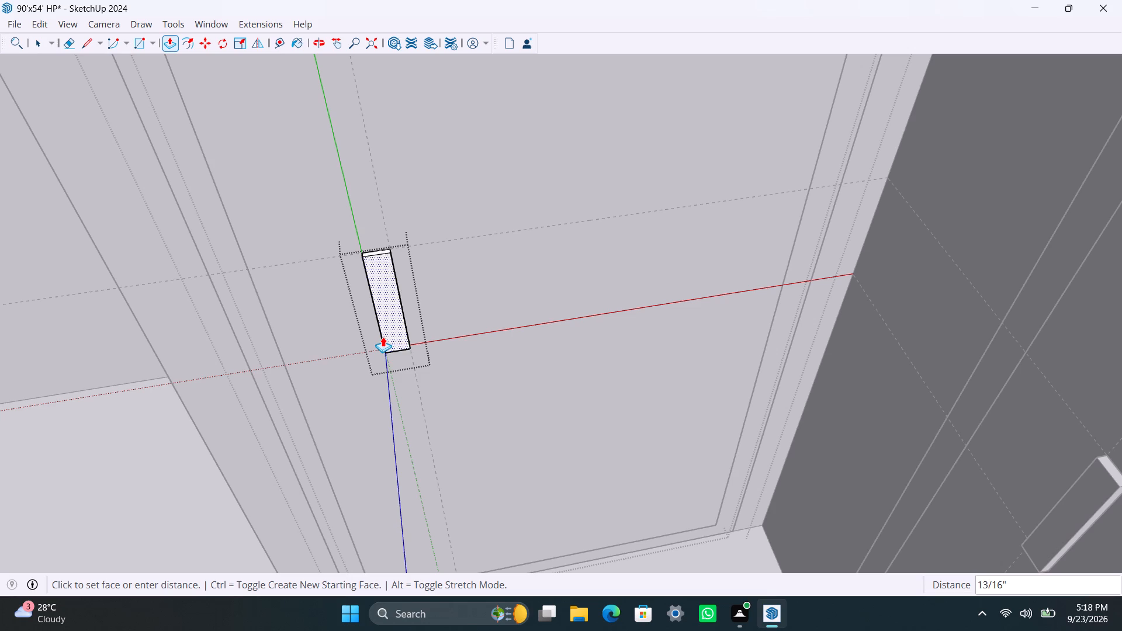
type("0.5\"")
key("Return")
key("space")
scroll(379, 305, "down", 20)
scroll(379, 305, "down", 4)
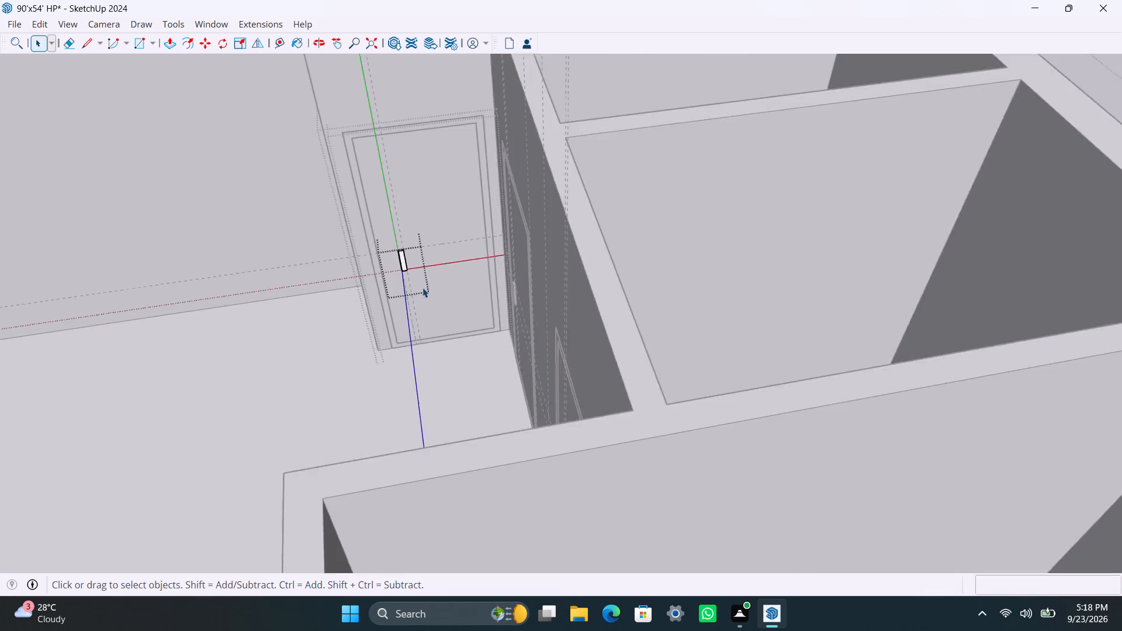
scroll(423, 287, "down", 3)
left_click(288, 328)
scroll(258, 352, "down", 4)
middle_click_drag(261, 351, 349, 363)
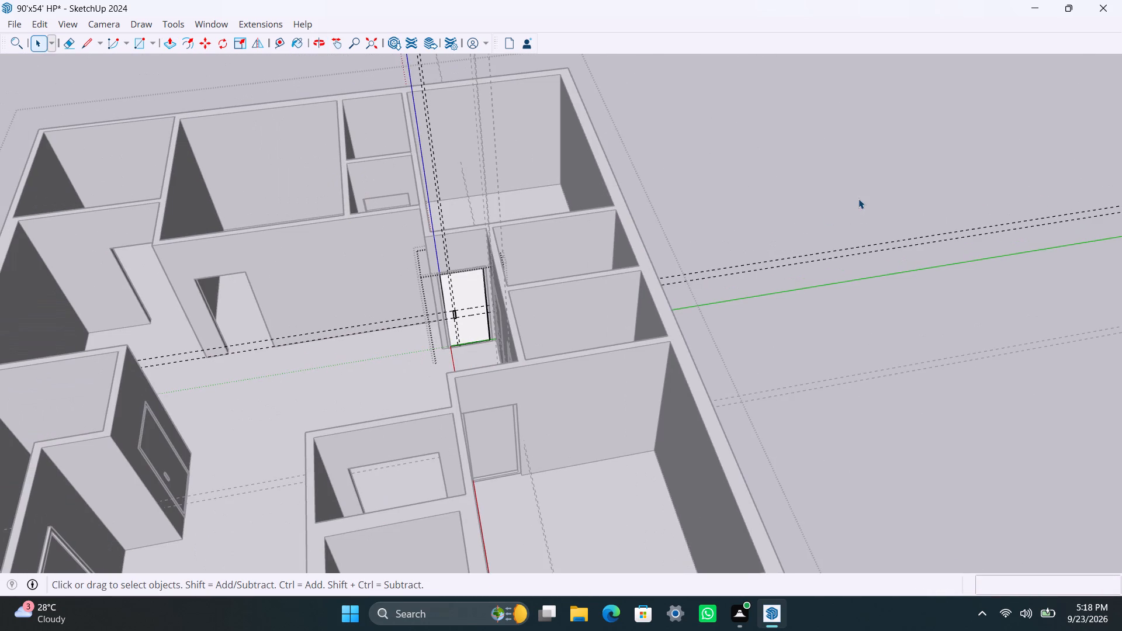
left_click(858, 199)
left_click(826, 163)
Save the house model.
scroll(398, 335, "down", 4)
middle_click_drag(390, 334, 576, 315)
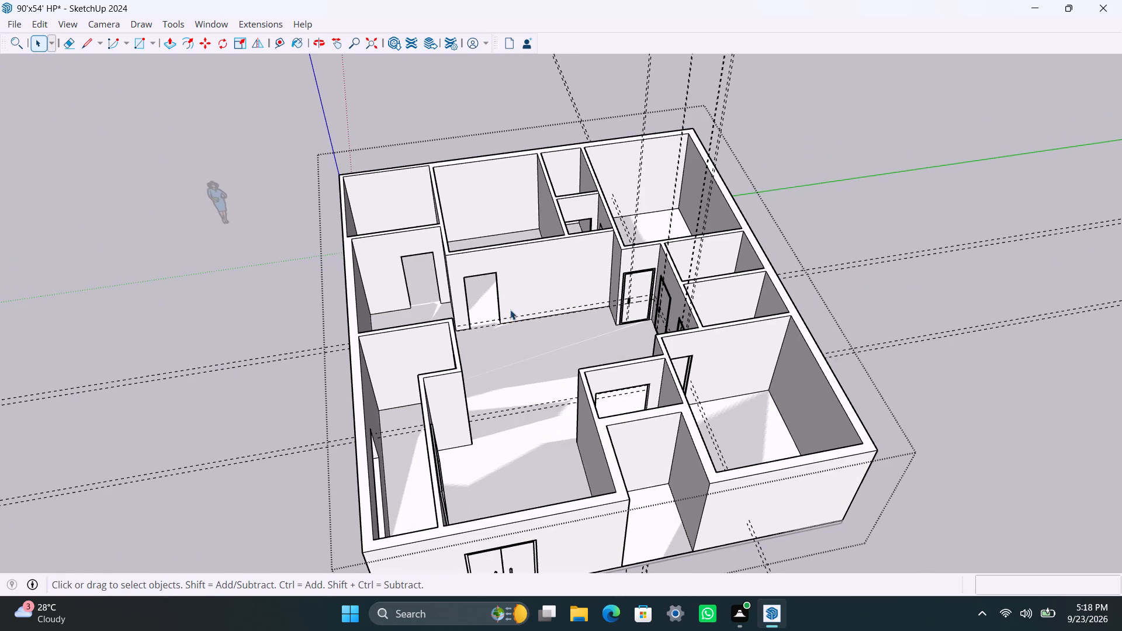
scroll(510, 308, "up", 6)
scroll(461, 288, "up", 3)
middle_click_drag(461, 283, 455, 279)
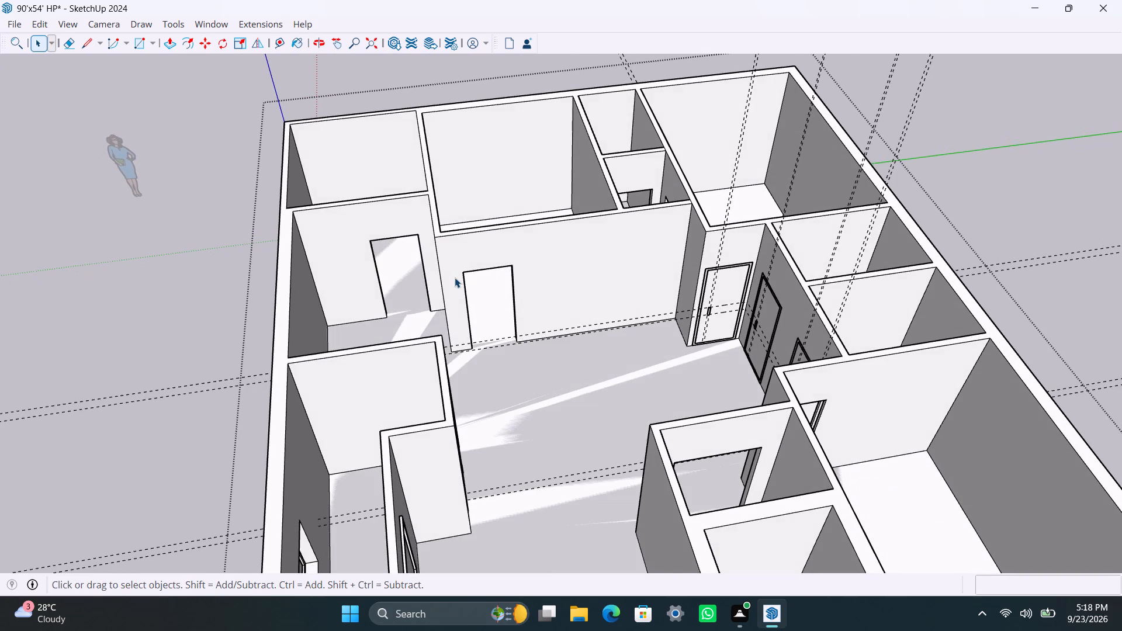
key("ctrl+s")
Draw a 7'-high rectangle over the open doorway in the long hall wall adjoining the passage-end door and make it a group.
scroll(521, 291, "up", 3)
middle_click_drag(520, 309, 457, 267)
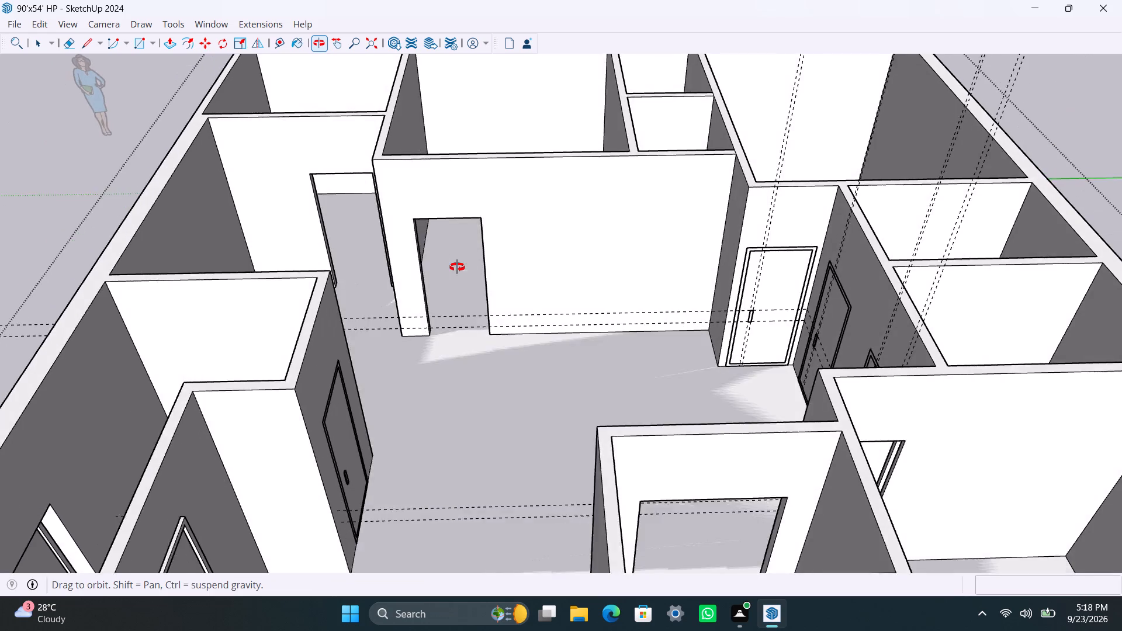
middle_click_drag(457, 267, 467, 268)
middle_click_drag(472, 272, 504, 348)
scroll(485, 282, "up", 6)
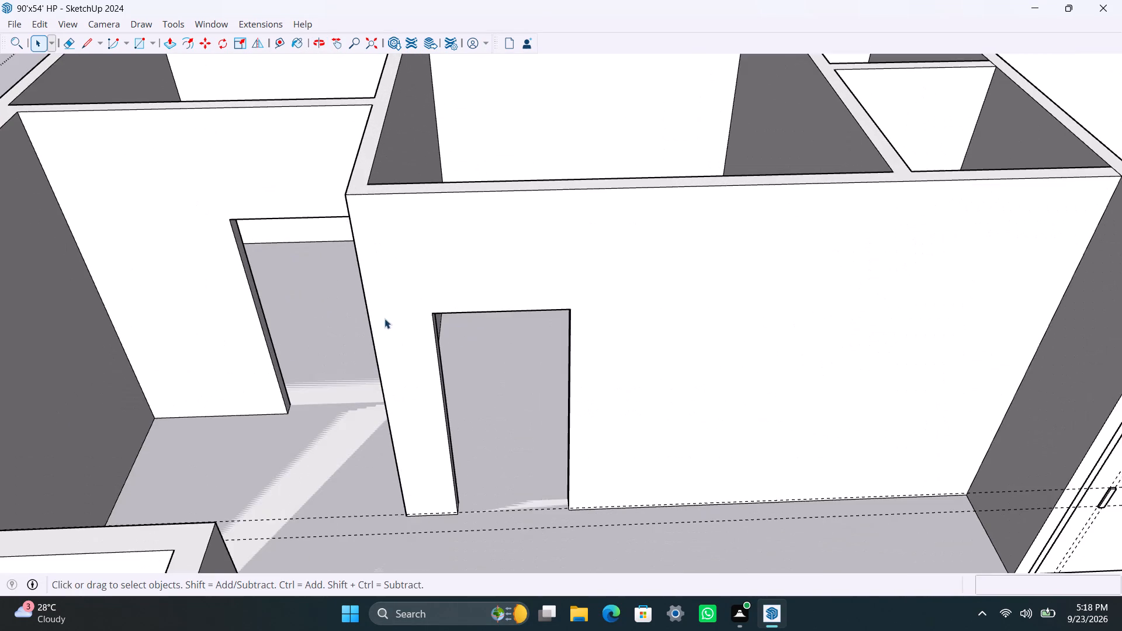
middle_click_drag(383, 315, 378, 303)
scroll(378, 303, "up", 1)
key("r")
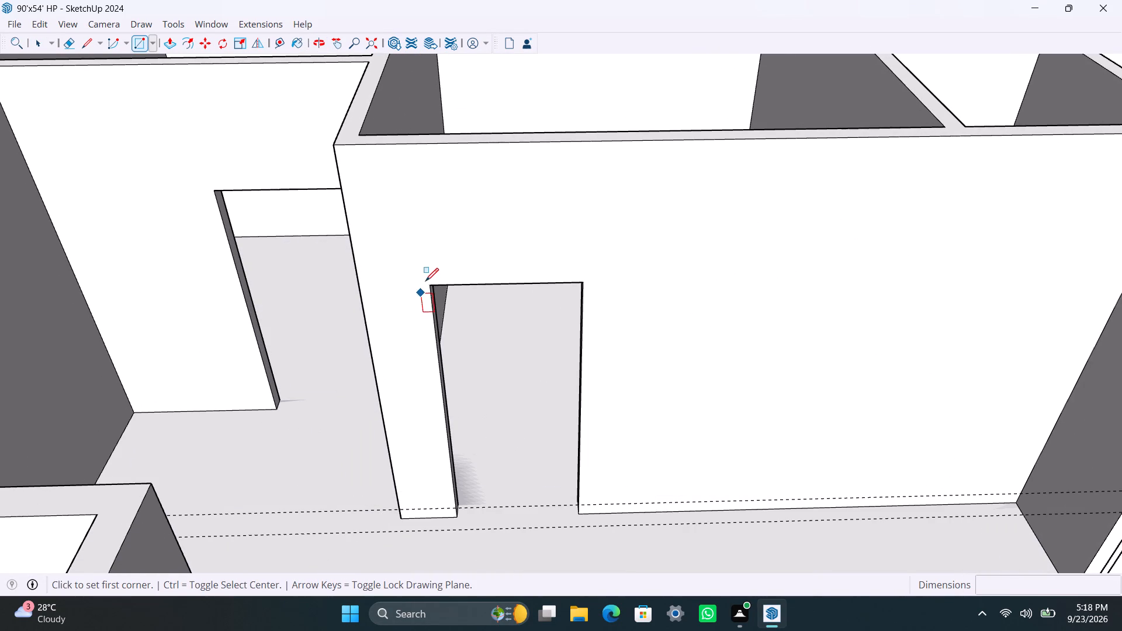
left_click(433, 285)
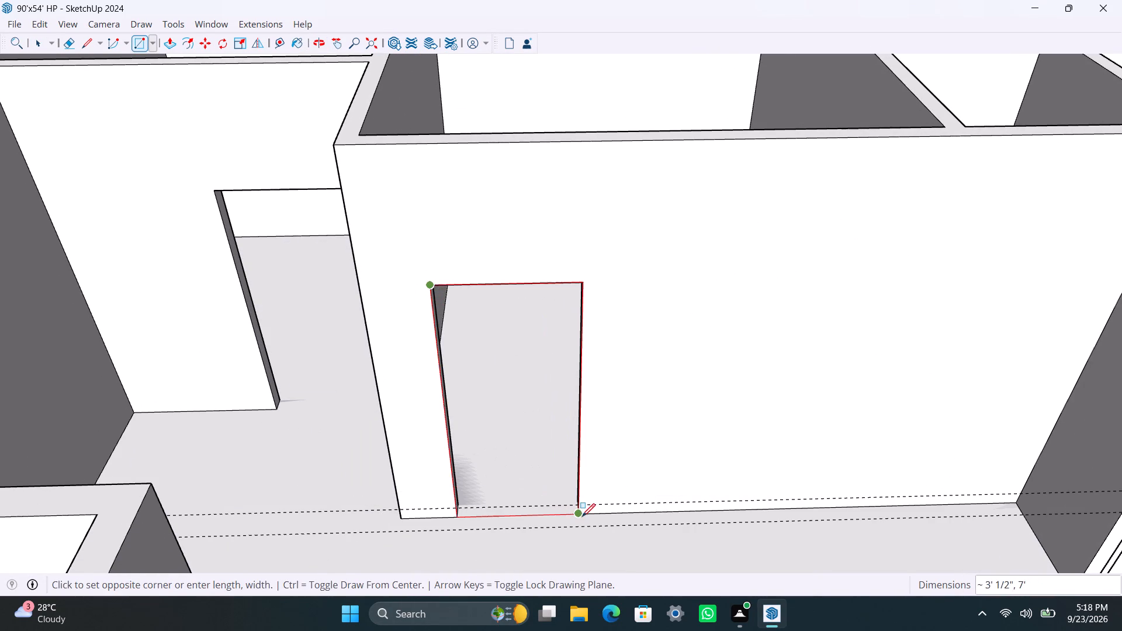
left_click(580, 513)
key("space")
double_click(532, 441)
double_click(529, 441)
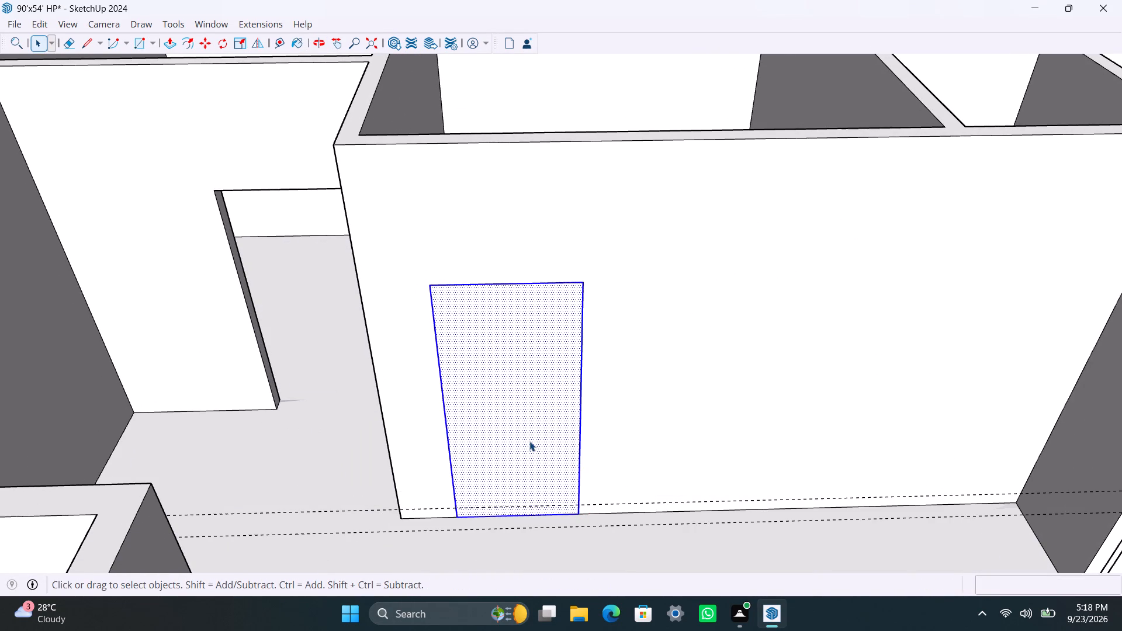
right_click(528, 441)
left_click(572, 229)
Inside the new group, offset the doorway rectangle's edges 2" inward and delete the inner face.
triple_click(463, 390)
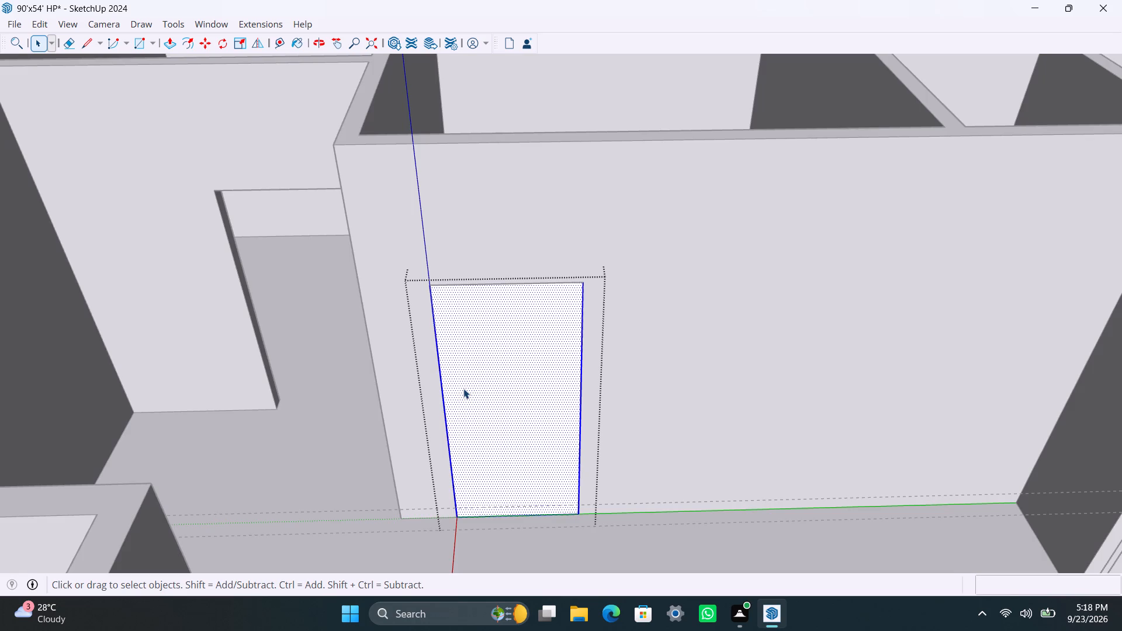
key("f")
left_click(466, 363)
type("2\"")
key("Return")
key("space")
left_click(552, 328)
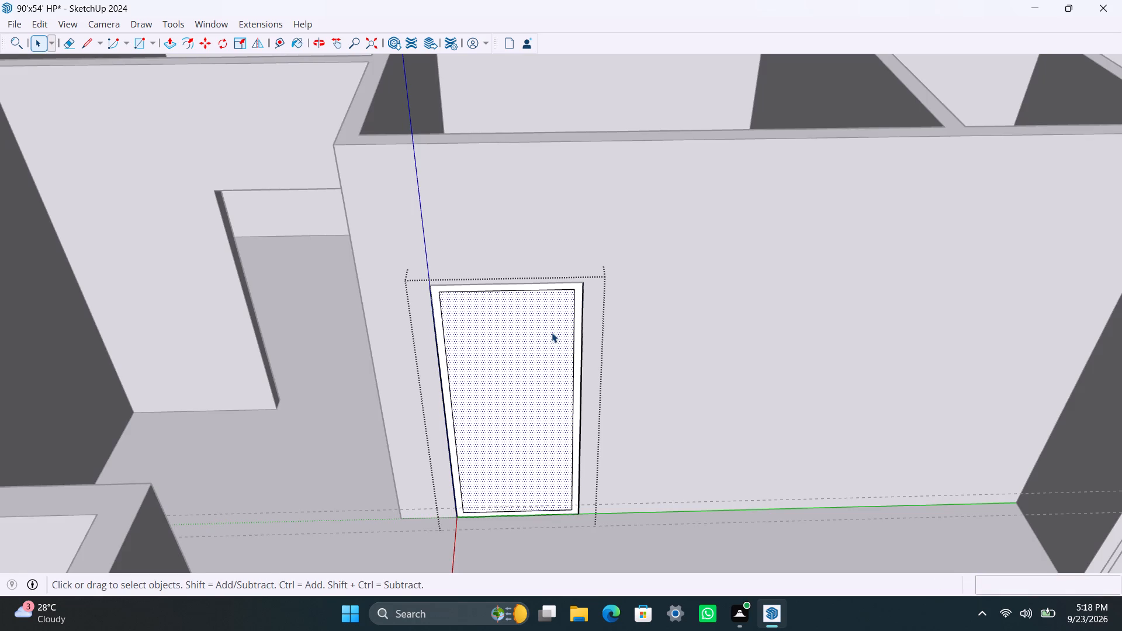
key("Delete")
Push/Pull the hall-wall door frame face 2.5".
scroll(451, 497, "up", 6)
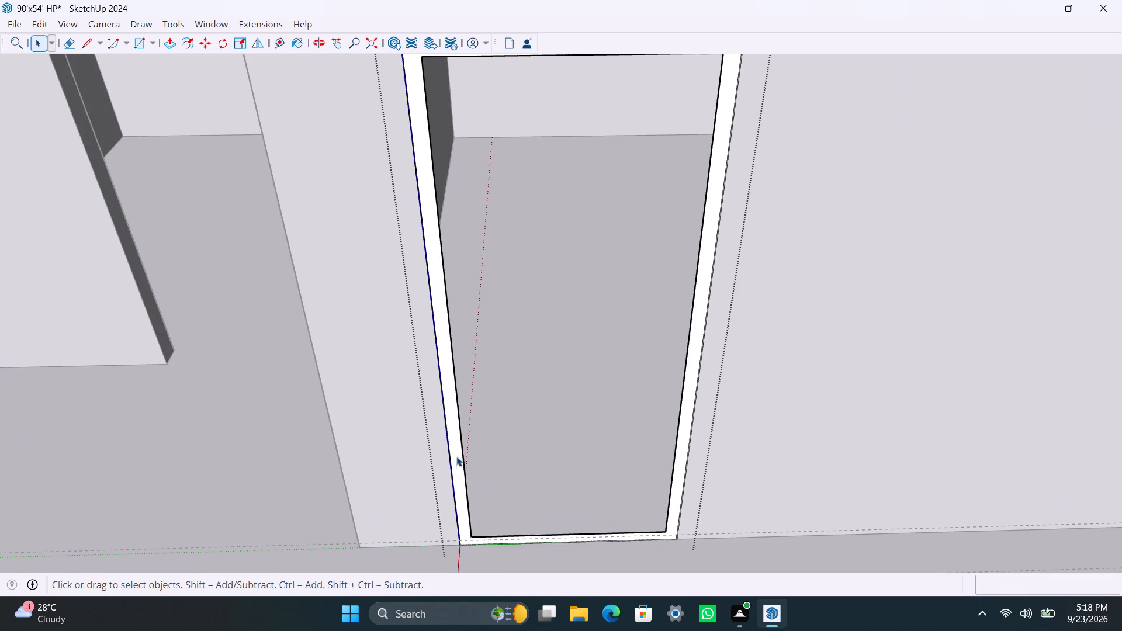
left_click(456, 456)
key("p")
left_click(456, 456)
type("2.5\"")
key("Return")
key("space")
scroll(464, 334, "down", 6)
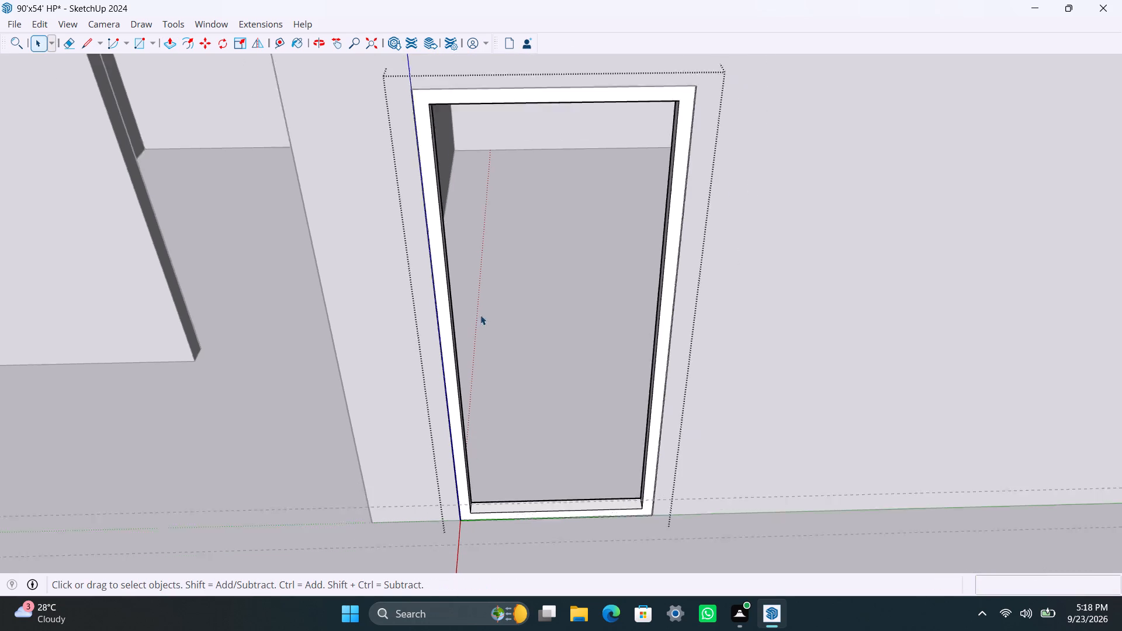
Draw a rectangle filling the inner opening of the hall-wall door frame and make it a group.
scroll(506, 251, "up", 2)
middle_click_drag(479, 301, 469, 291)
key("r")
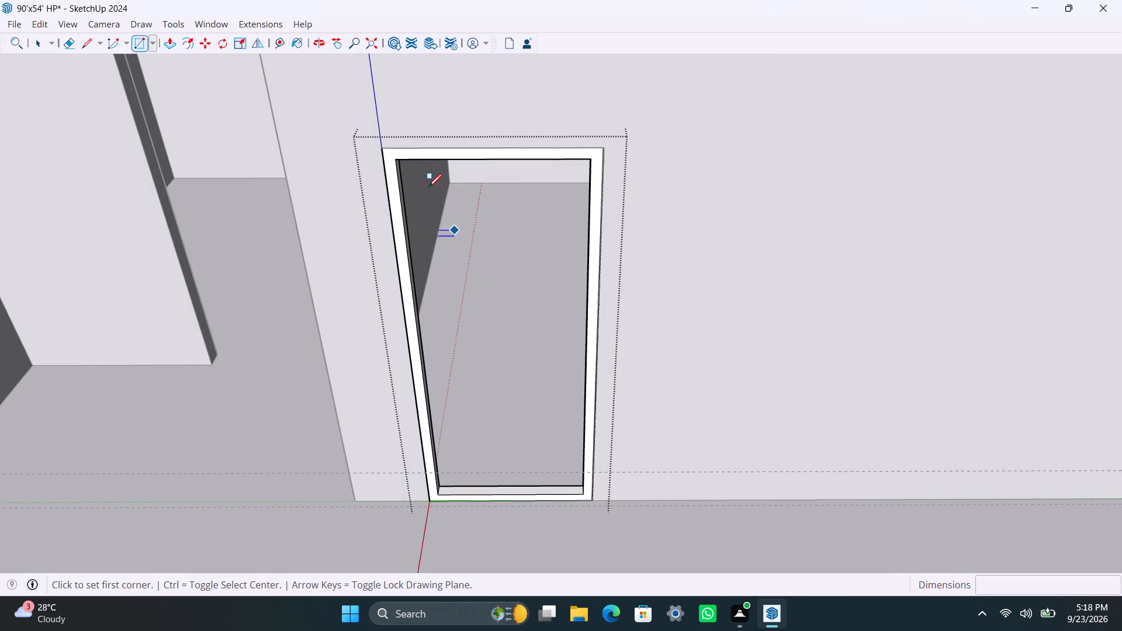
left_click(397, 157)
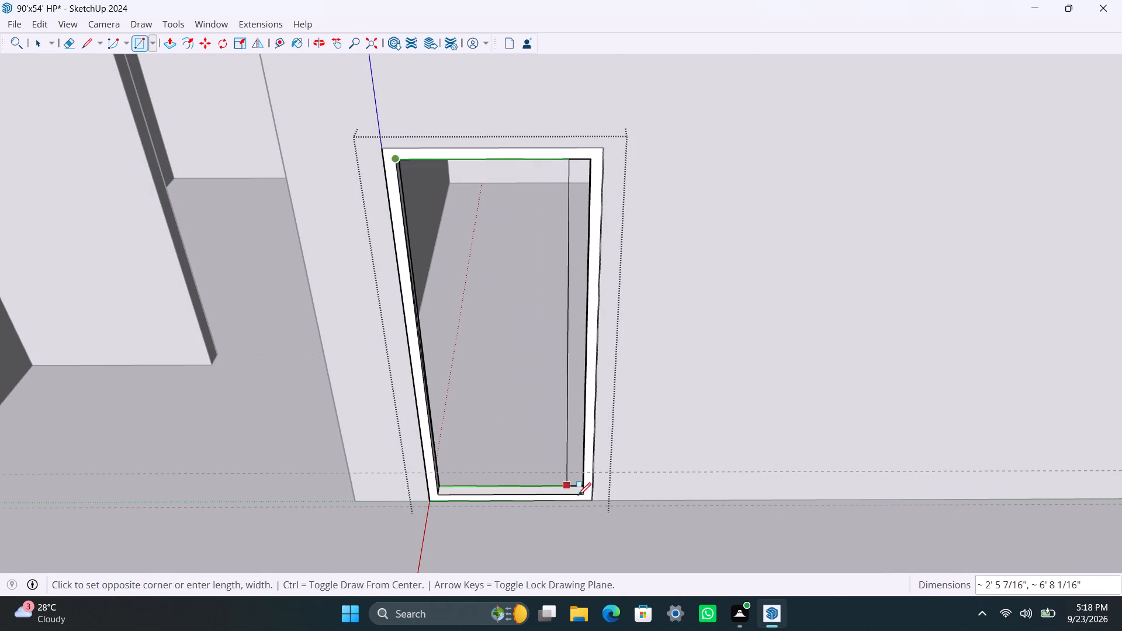
left_click(580, 497)
key("space")
double_click(518, 458)
right_click(518, 459)
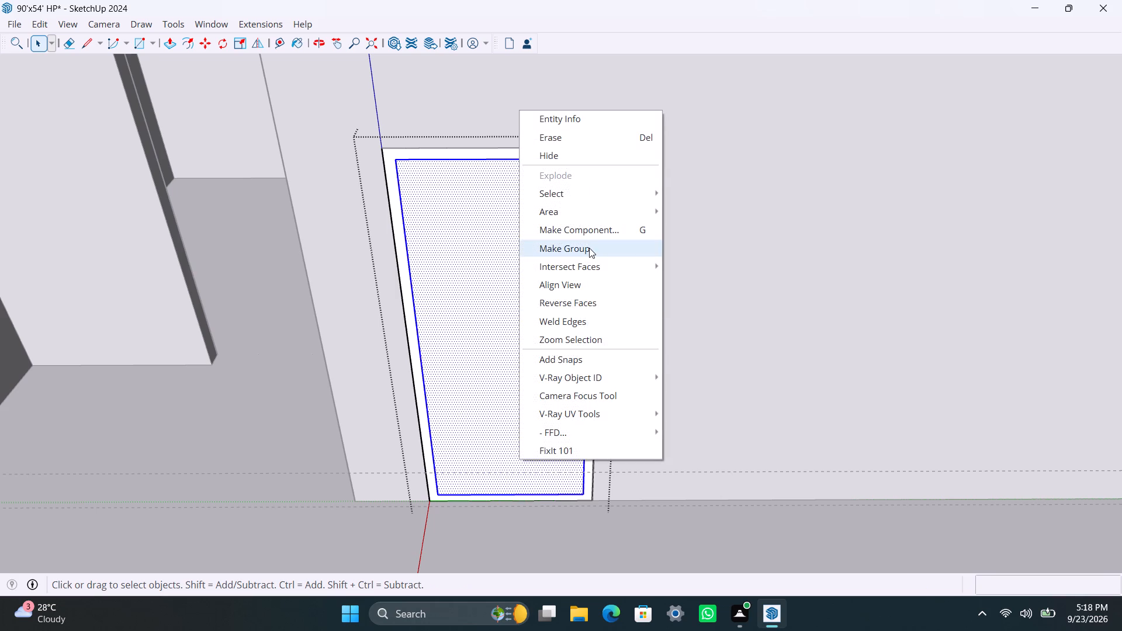
left_click(589, 248)
Inside the new panel group, Push/Pull the hall-wall door panel face 18 mm.
double_click(473, 365)
left_click(474, 369)
key("p")
left_click(474, 369)
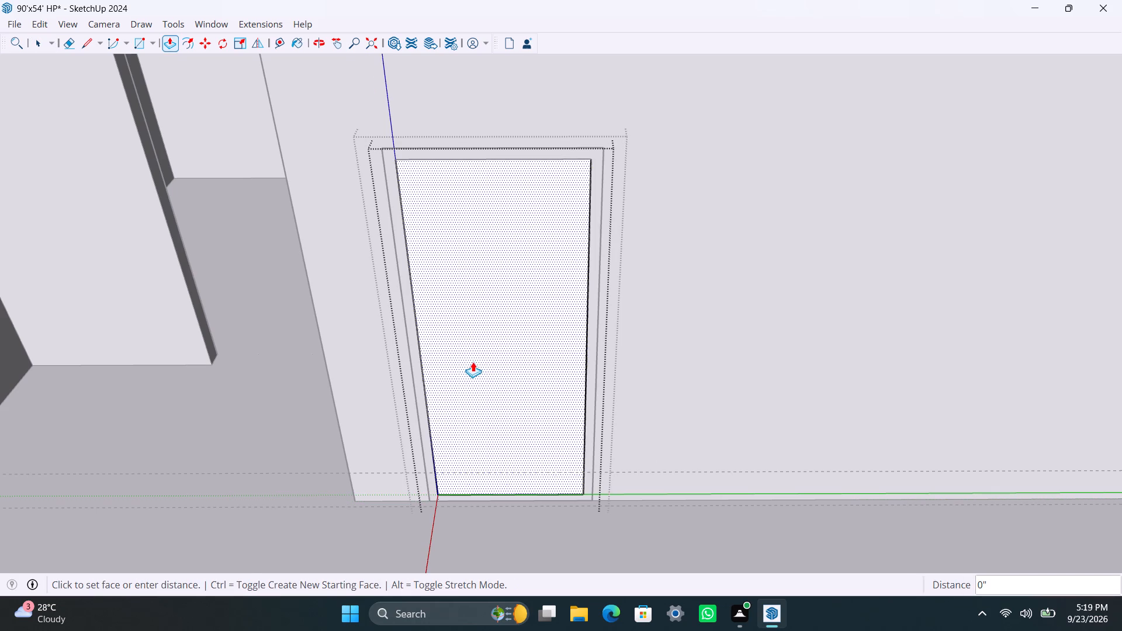
type("18mm")
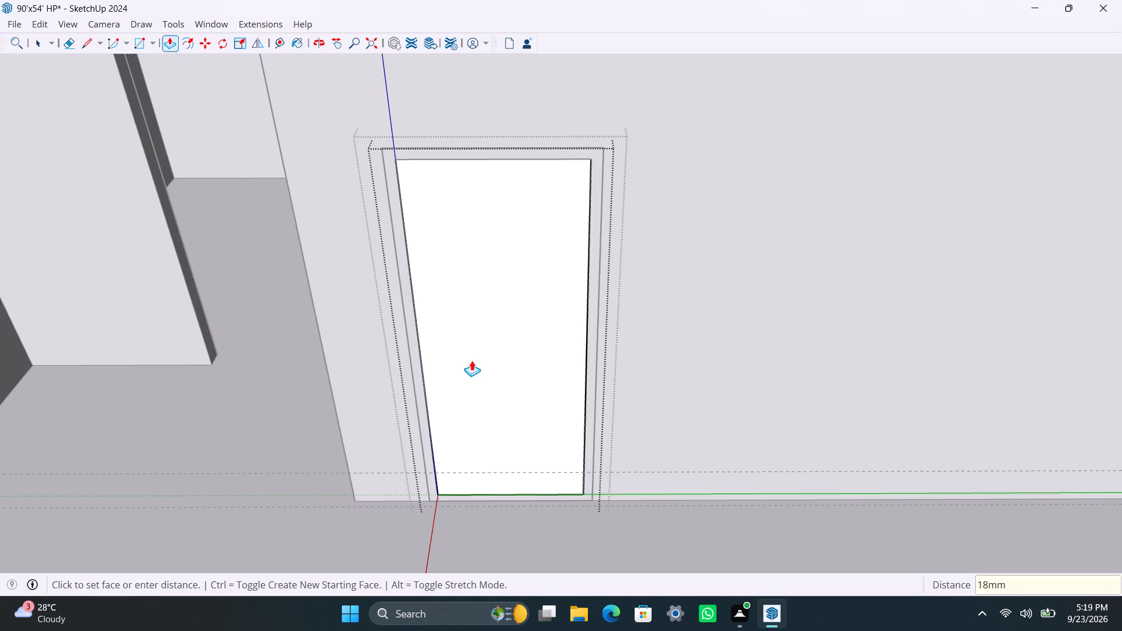
key("Return")
key("space")
Place a horizontal guide 4' below the door panel's top edge and another 8" above that guide.
type("t")
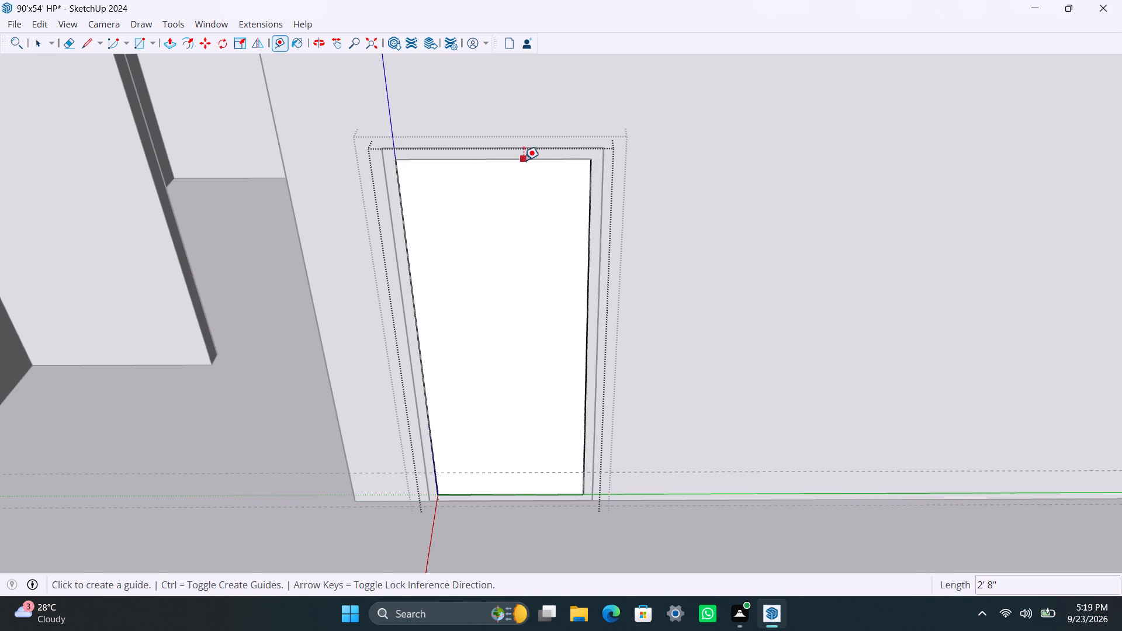
left_click_drag(524, 158, 524, 181)
type("4'")
key("Return")
left_click(541, 385)
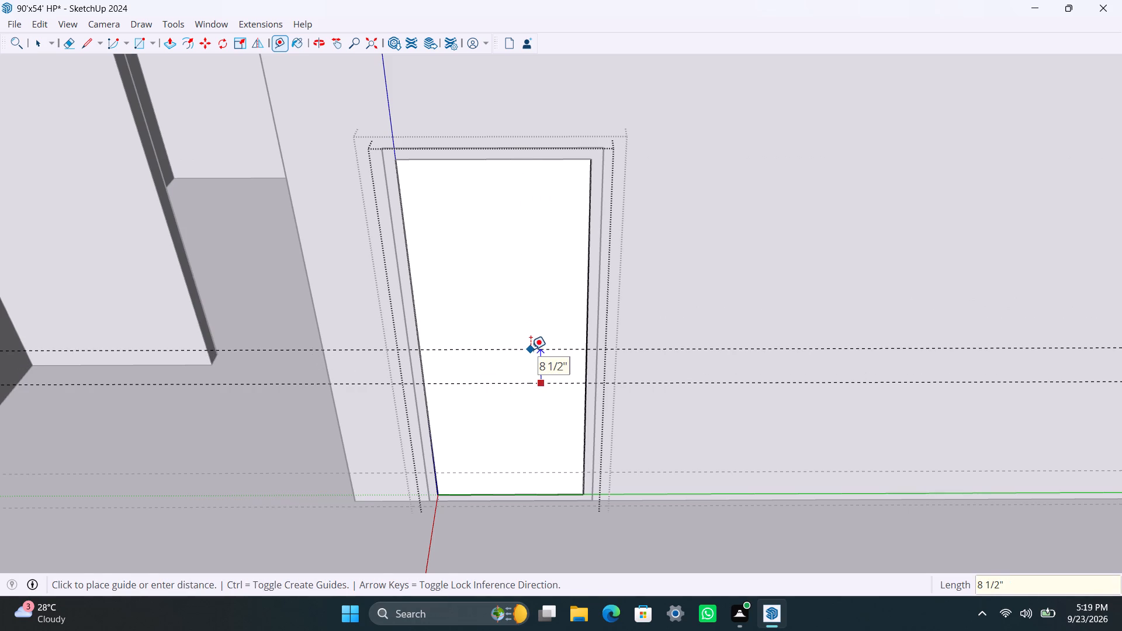
key("8")
key("shift+quotedbl")
key("Return")
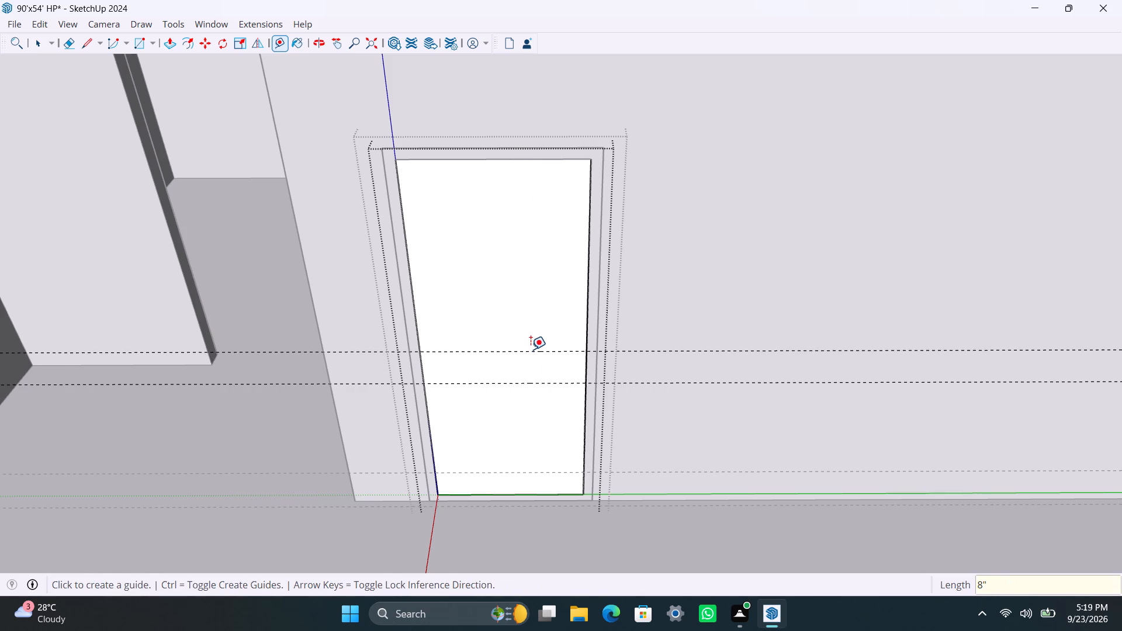
Place a vertical guide 6" in from the panel's side edge nearest the passage and another 1.5" further in.
left_click(418, 301)
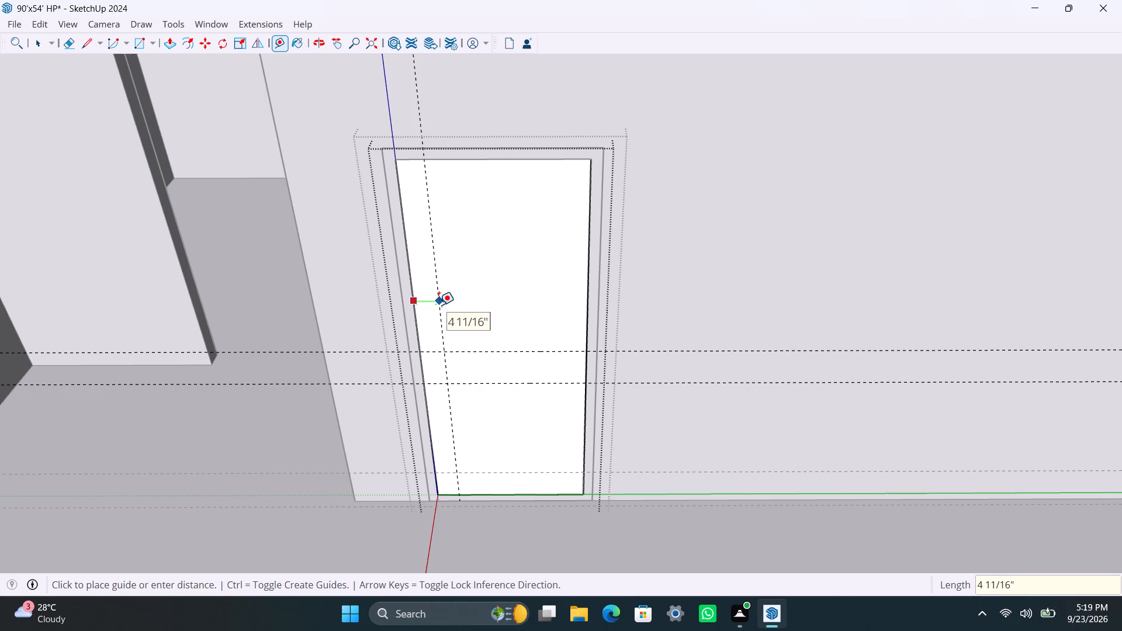
type("6\"")
key("Return")
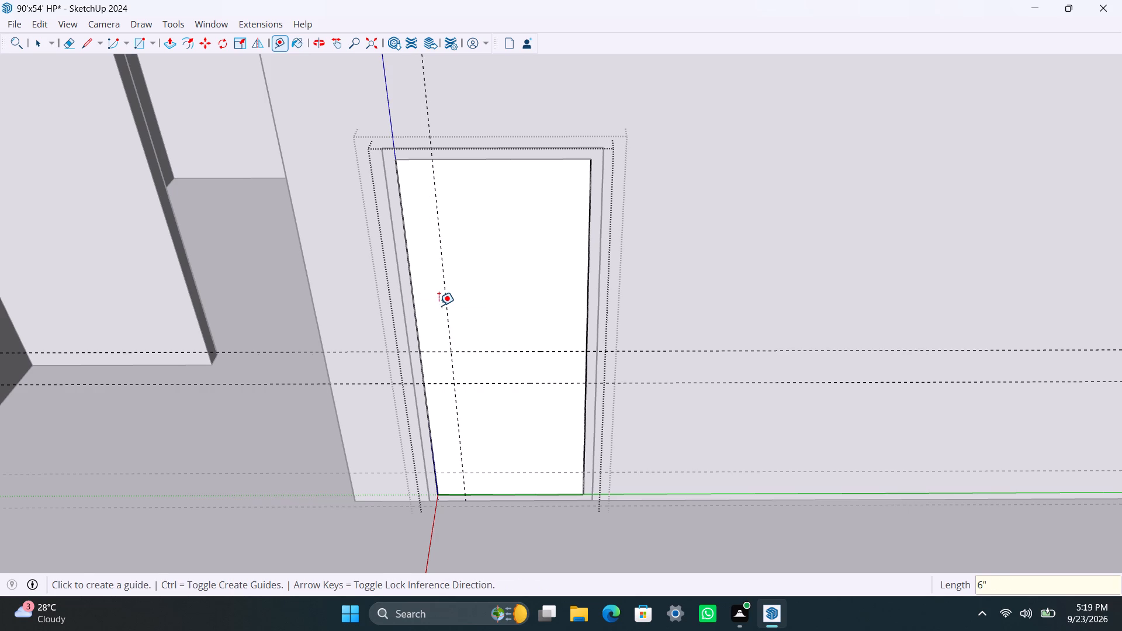
left_click(449, 308)
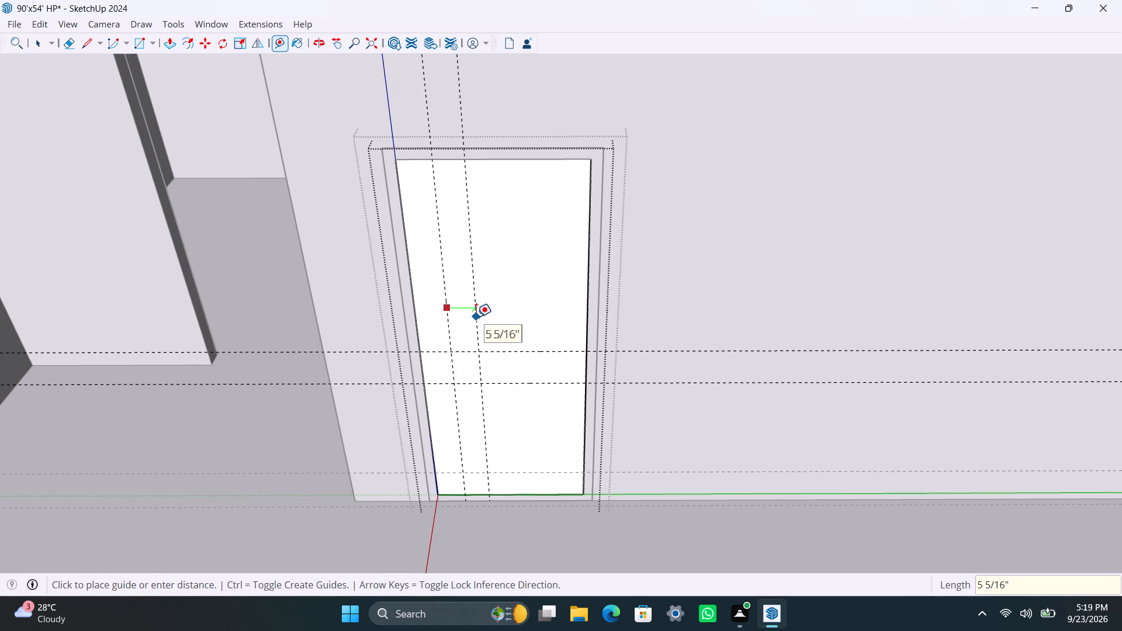
type("1.5\"")
key("Return")
key("space")
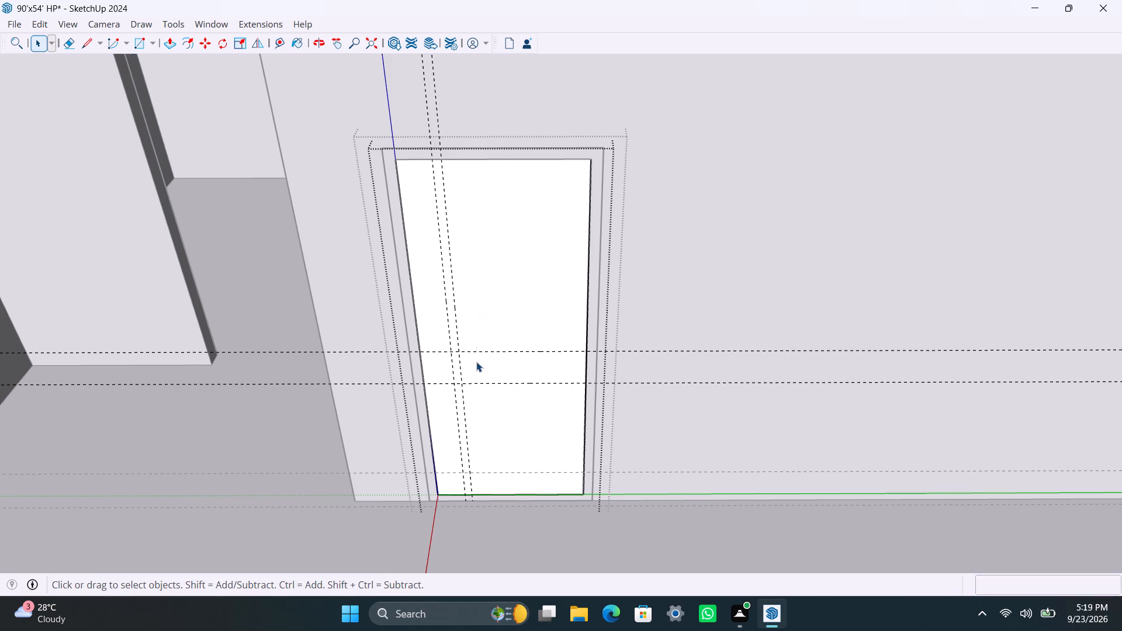
Draw the 1.5" by 8" handle rectangle between the guide intersections on the door panel and make it a group.
scroll(475, 362, "up", 8)
middle_click_drag(503, 394, 494, 357)
scroll(478, 385, "up", 1)
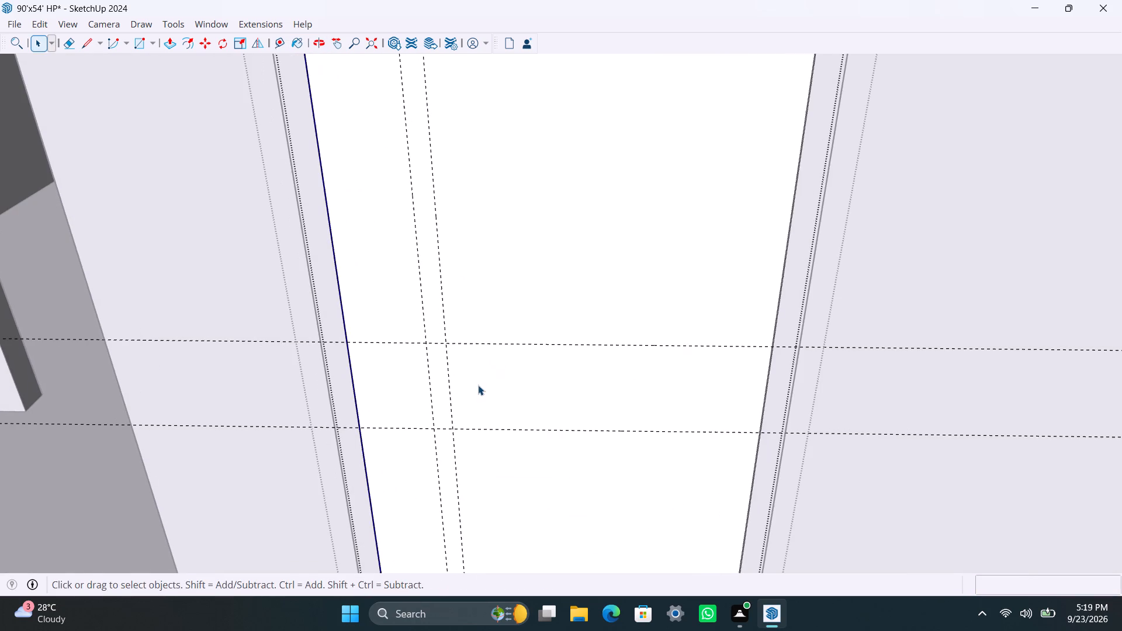
key("r")
left_click_drag(448, 344, 447, 349)
left_click(438, 429)
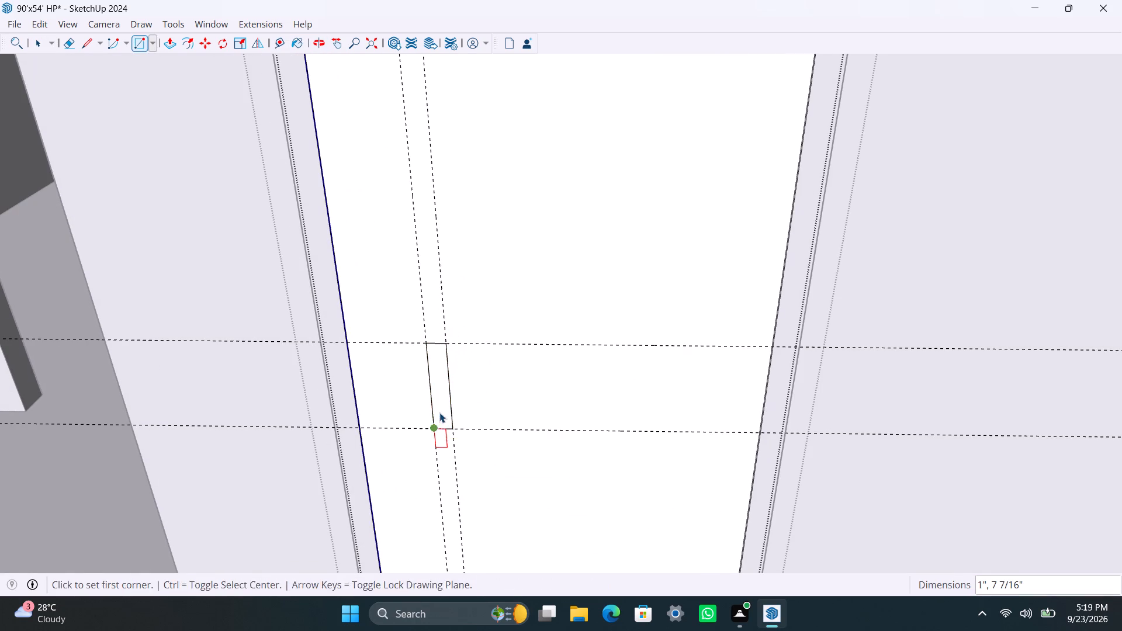
key("space")
double_click(440, 410)
right_click(440, 405)
left_click(520, 179)
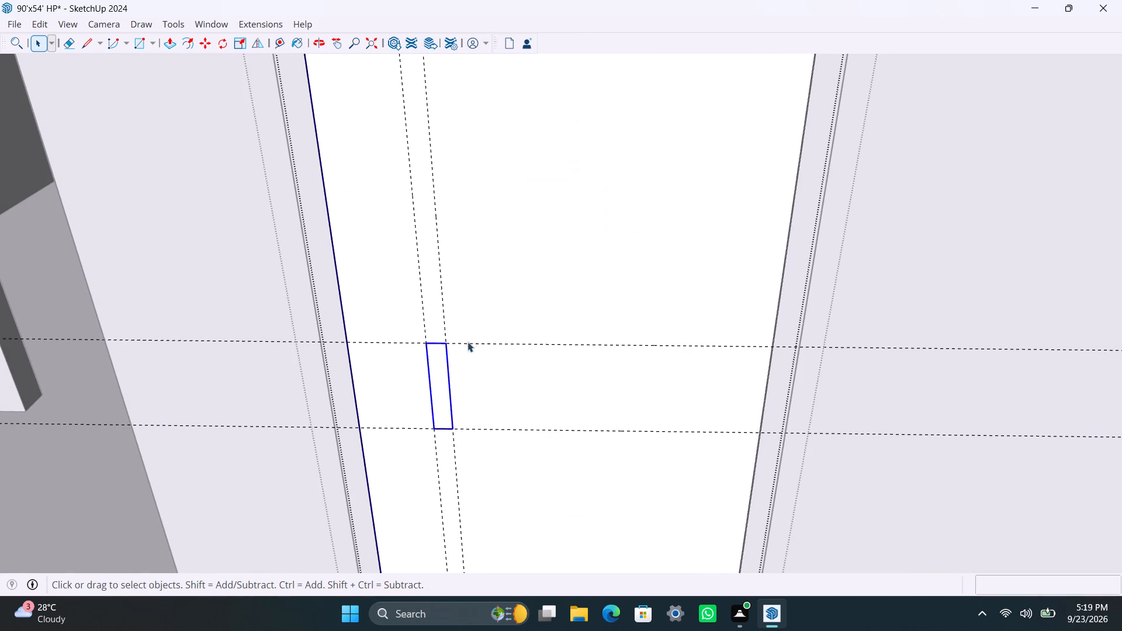
Inside the handle group, Push/Pull the handle face 0.5" and exit all the nested groups of the hall-wall door.
scroll(434, 410, "up", 3)
triple_click(439, 394)
key("p")
left_click(439, 393)
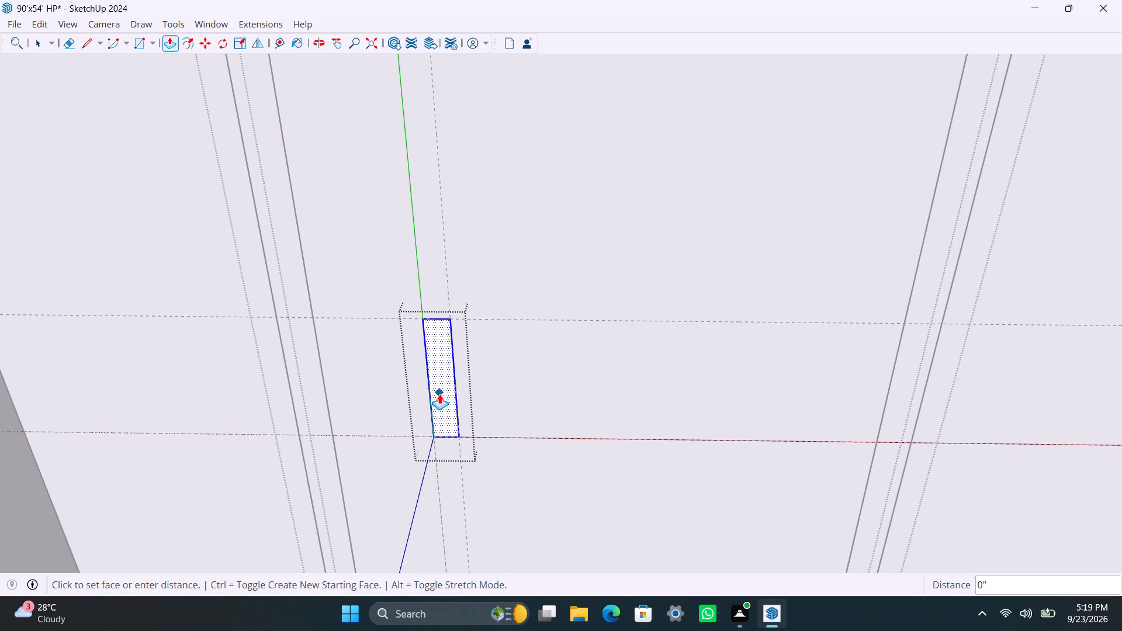
type("0.5\"")
key("Return")
key("space")
scroll(500, 228, "down", 20)
scroll(500, 228, "down", 4)
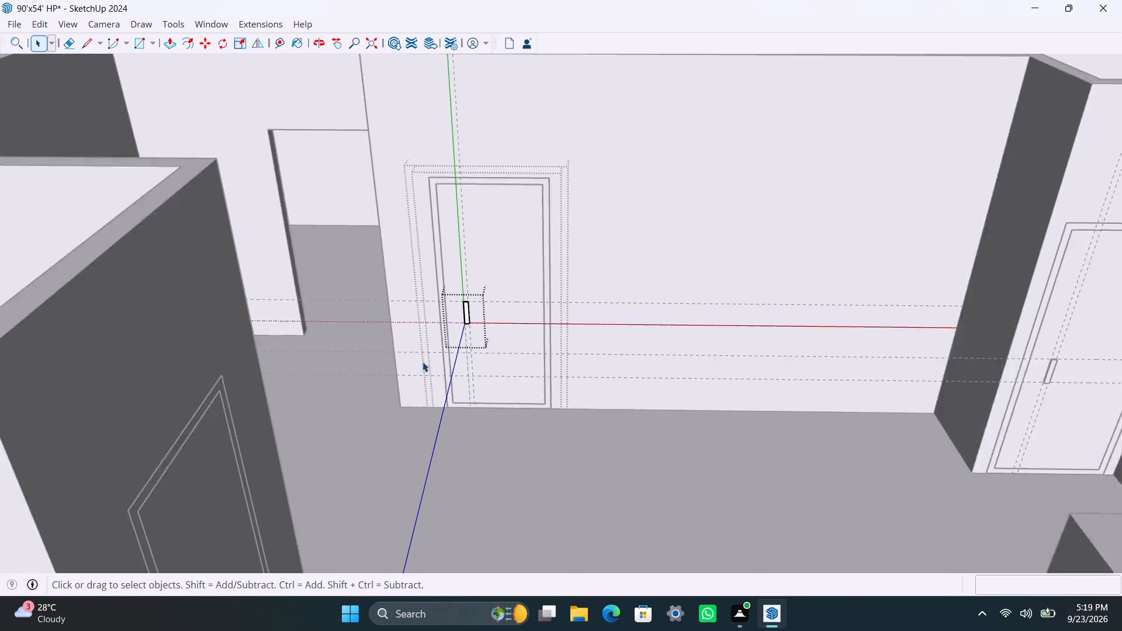
left_click(419, 387)
double_click(391, 375)
scroll(392, 335, "down", 5)
middle_click_drag(439, 372, 480, 415)
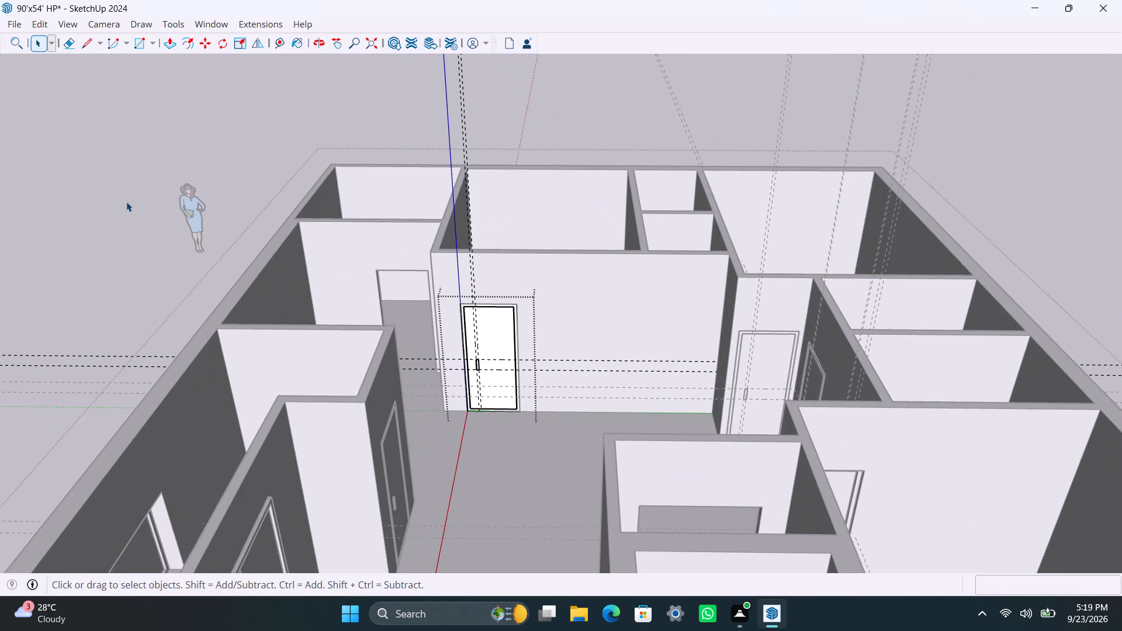
left_click(126, 199)
left_click_drag(126, 197, 128, 212)
Draw a 7' by 3' rectangle over the open doorway in the recessed wall beside the hall-wall door and group it.
scroll(441, 376, "up", 3)
middle_click_drag(426, 352, 487, 447)
scroll(473, 433, "up", 3)
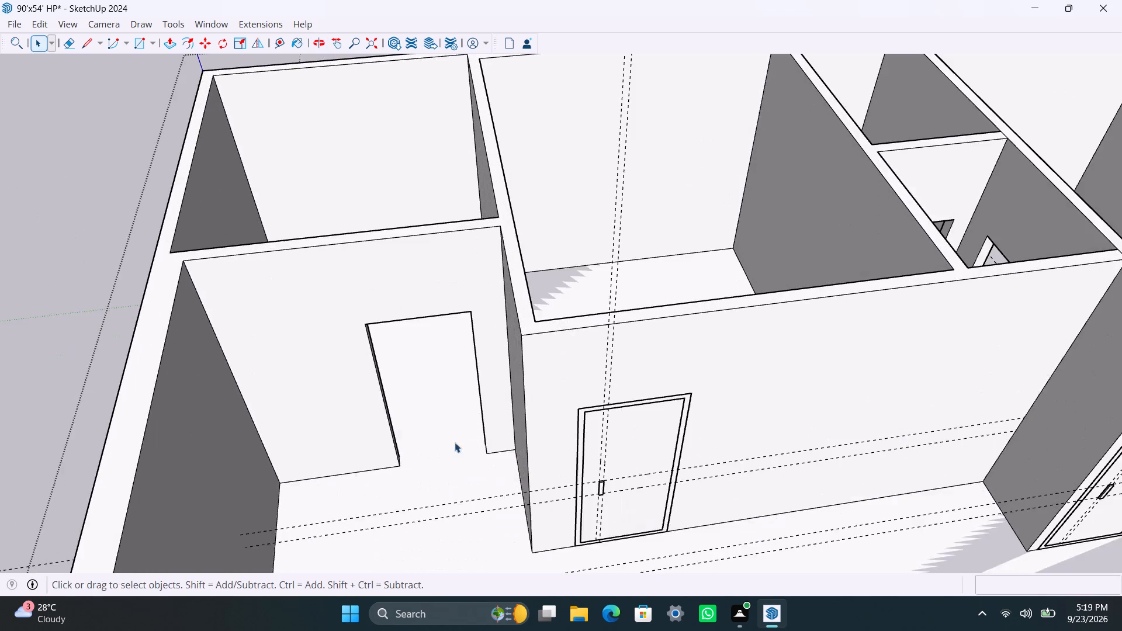
middle_click_drag(455, 440, 465, 411, "shift")
scroll(377, 375, "up", 3)
middle_click_drag(379, 381, 363, 373)
scroll(372, 356, "up", 2)
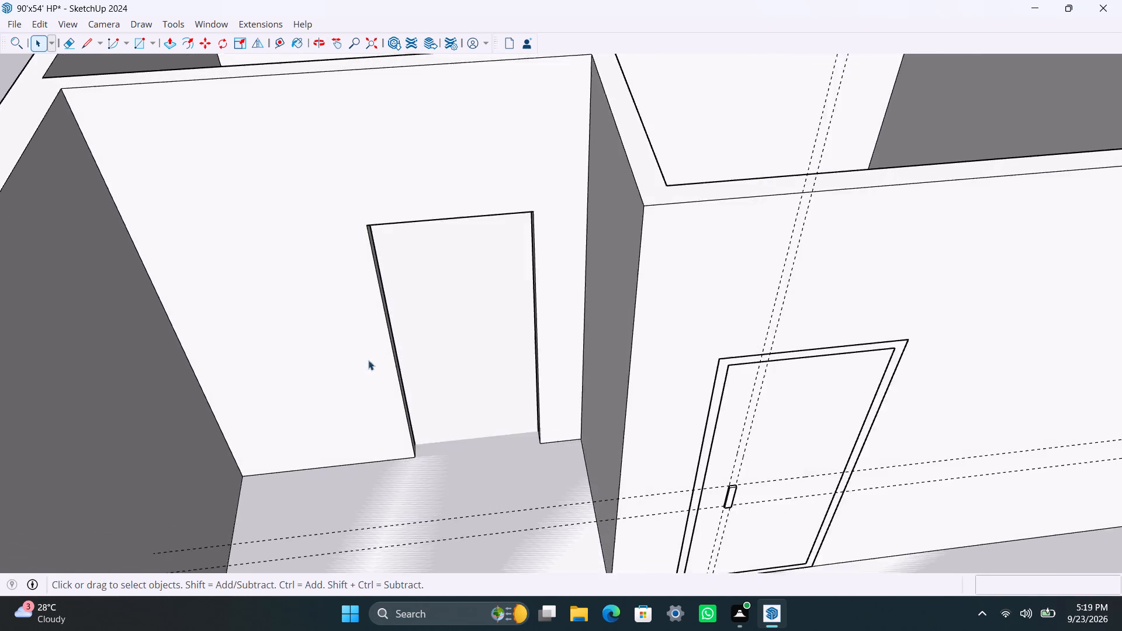
middle_click_drag(345, 375, 323, 352)
scroll(321, 358, "down", 1)
key("r")
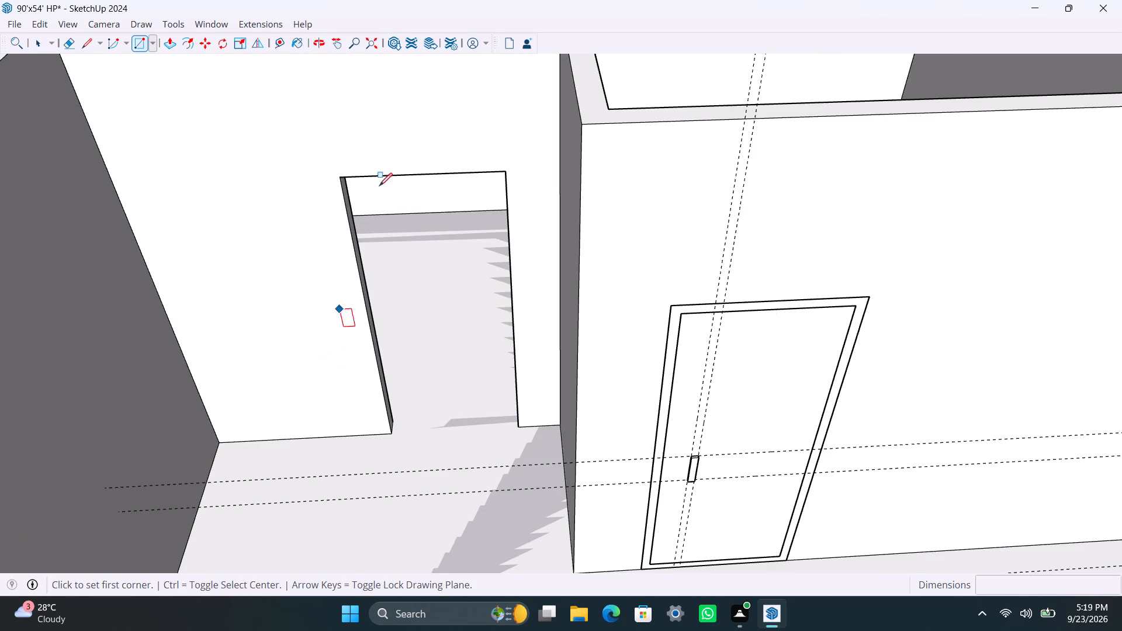
left_click_drag(342, 176, 341, 185)
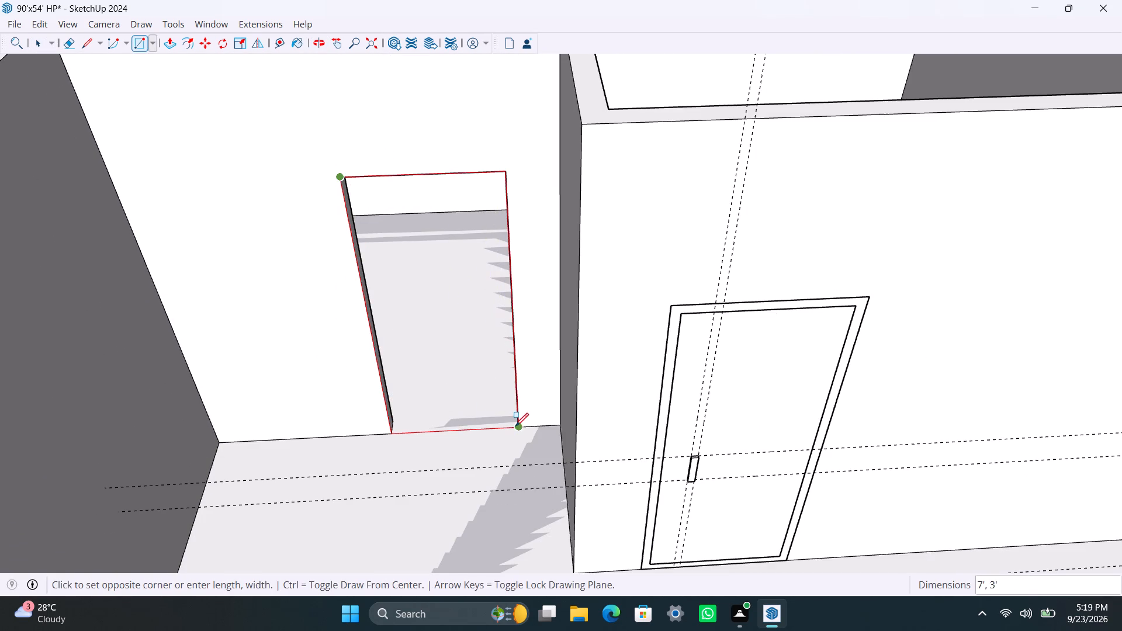
left_click(517, 426)
key("space")
double_click(479, 410)
right_click(479, 409)
left_click(536, 195)
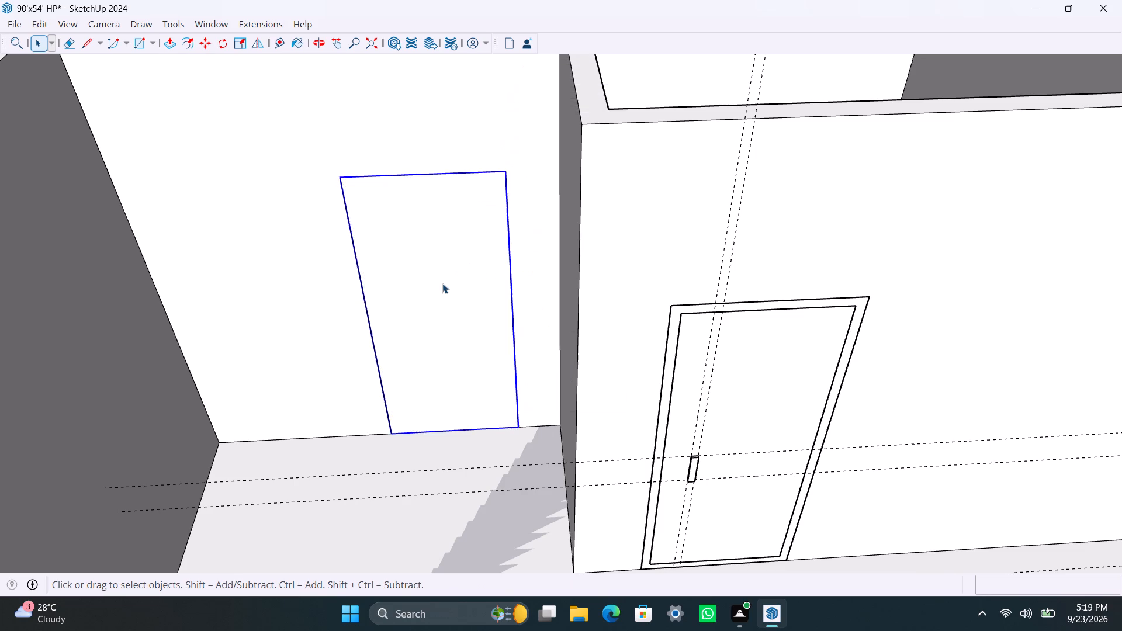
Inside the new group, offset the doorway rectangle's edges 2" inward and delete the inner face.
double_click(439, 285)
left_click(410, 285)
key("f")
left_click(363, 254)
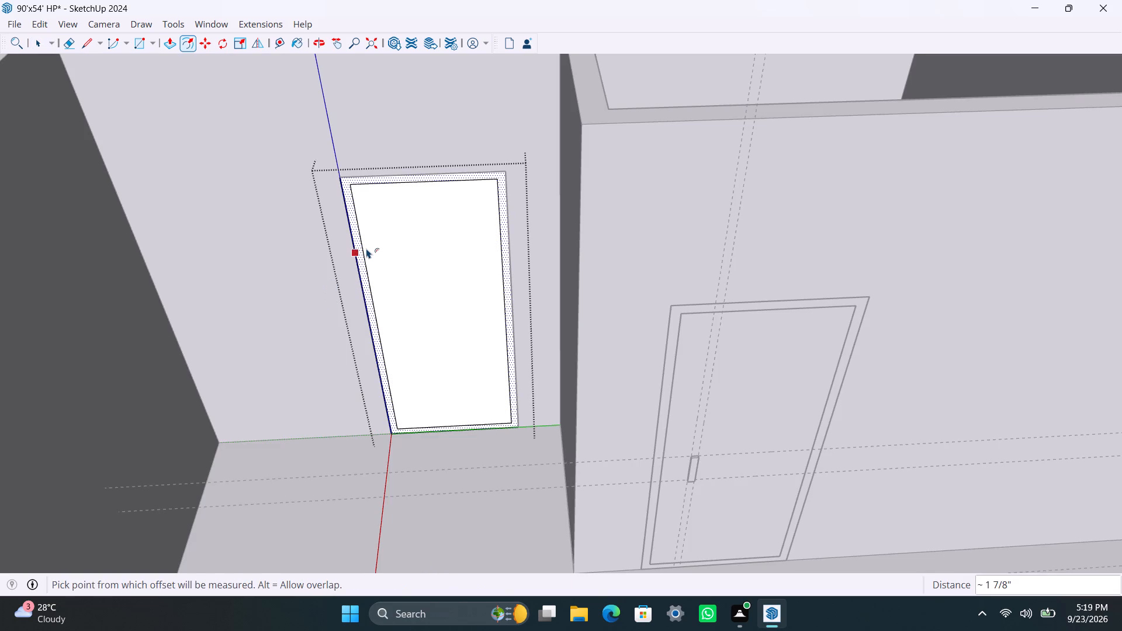
type("2\"")
key("Return")
key("space")
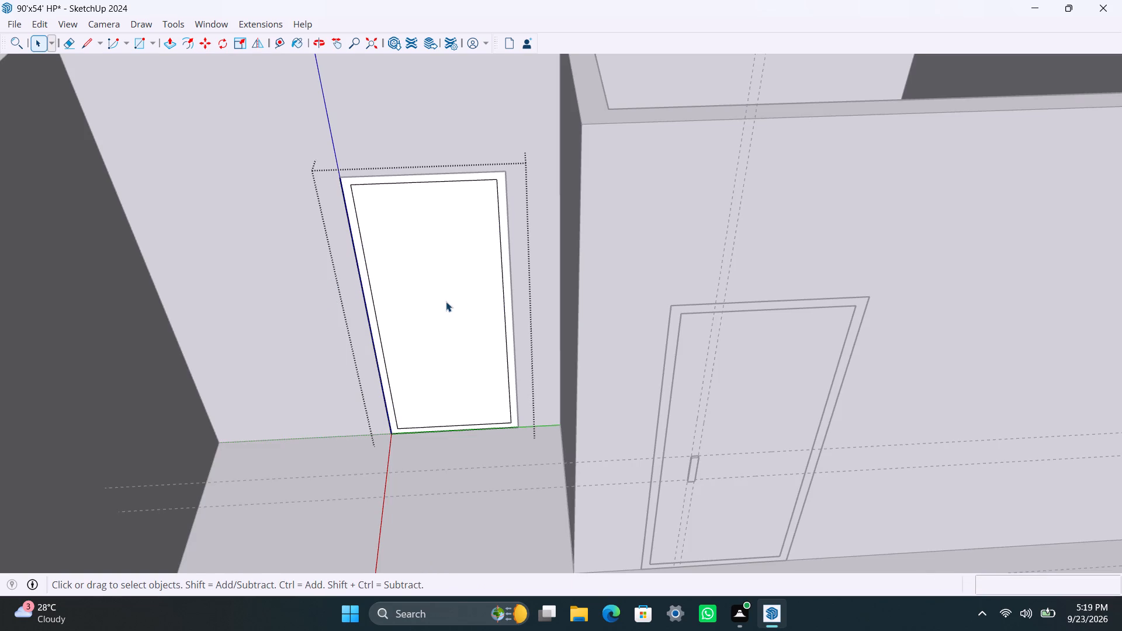
left_click(446, 300)
key("Delete")
Push/Pull the recessed-wall door frame face 2.5".
scroll(382, 420, "up", 5)
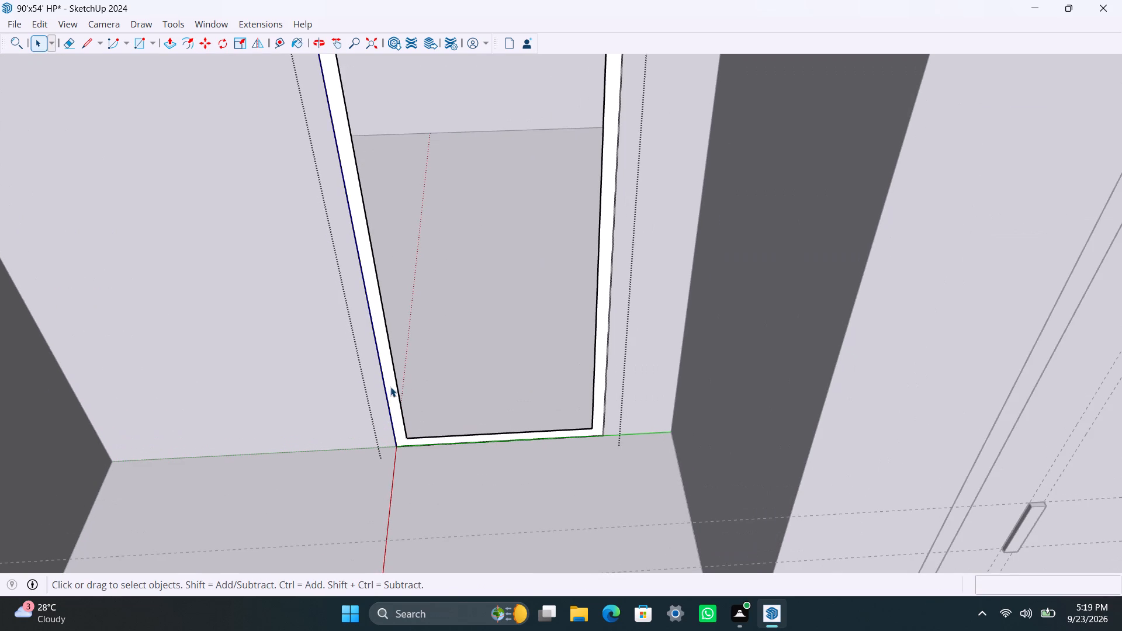
left_click(392, 386)
key("p")
left_click(392, 386)
type("2.5\"")
key("Return")
key("space")
scroll(403, 373, "down", 5)
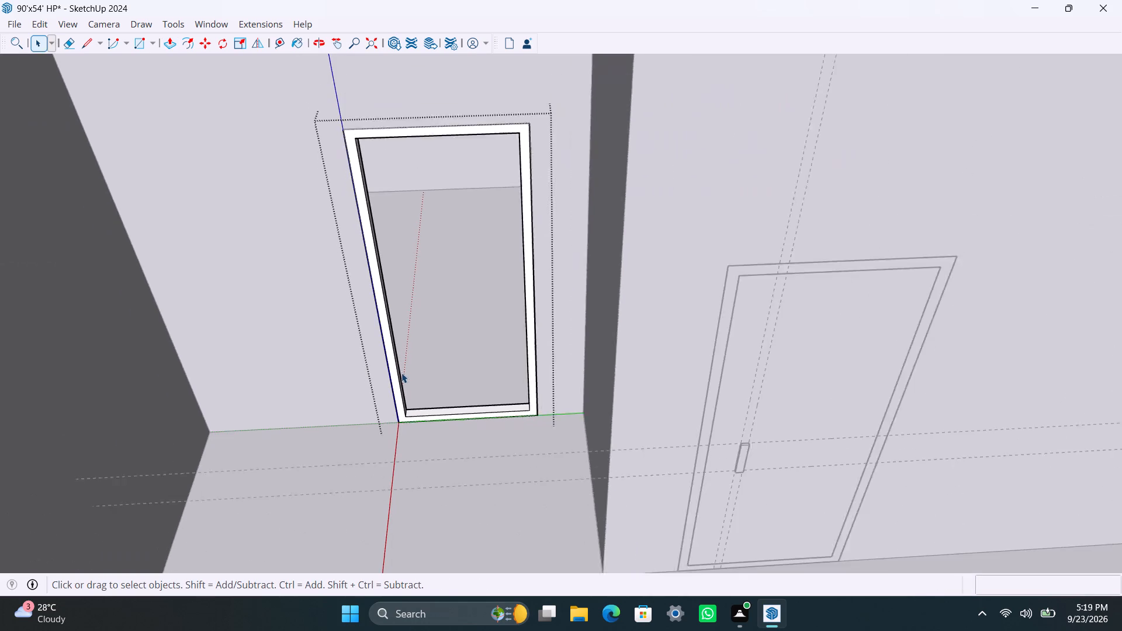
Draw a rectangle filling the recessed-wall door frame's opening, make it a group and open that group for editing.
scroll(399, 367, "up", 2)
key("r")
left_click_drag(354, 105, 352, 139)
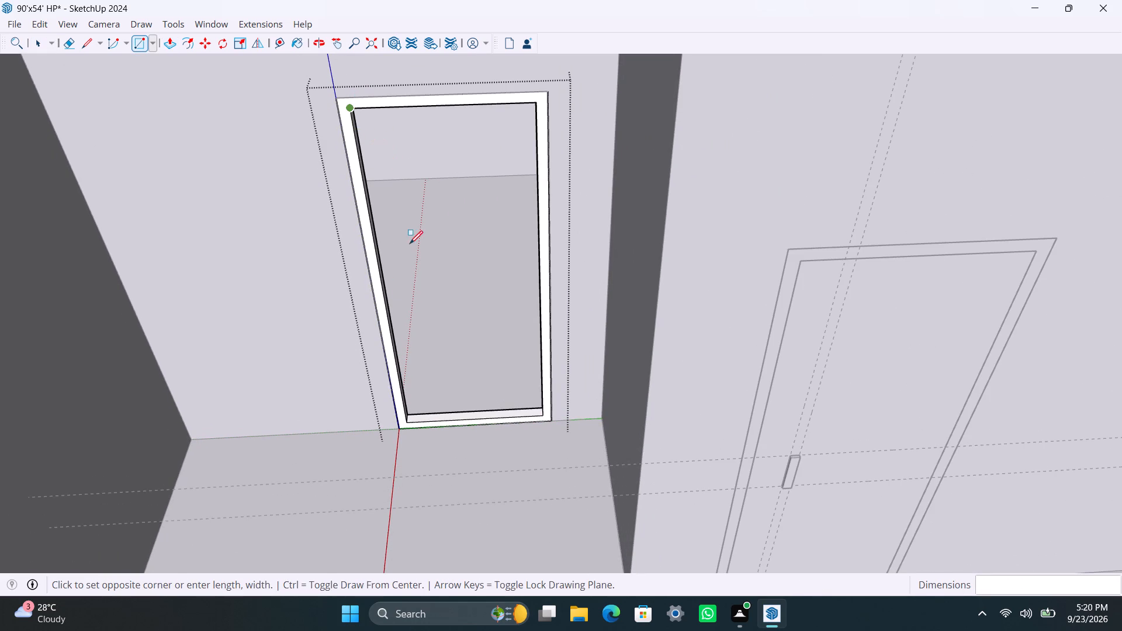
left_click(538, 417)
key("space")
double_click(473, 353)
right_click(473, 348)
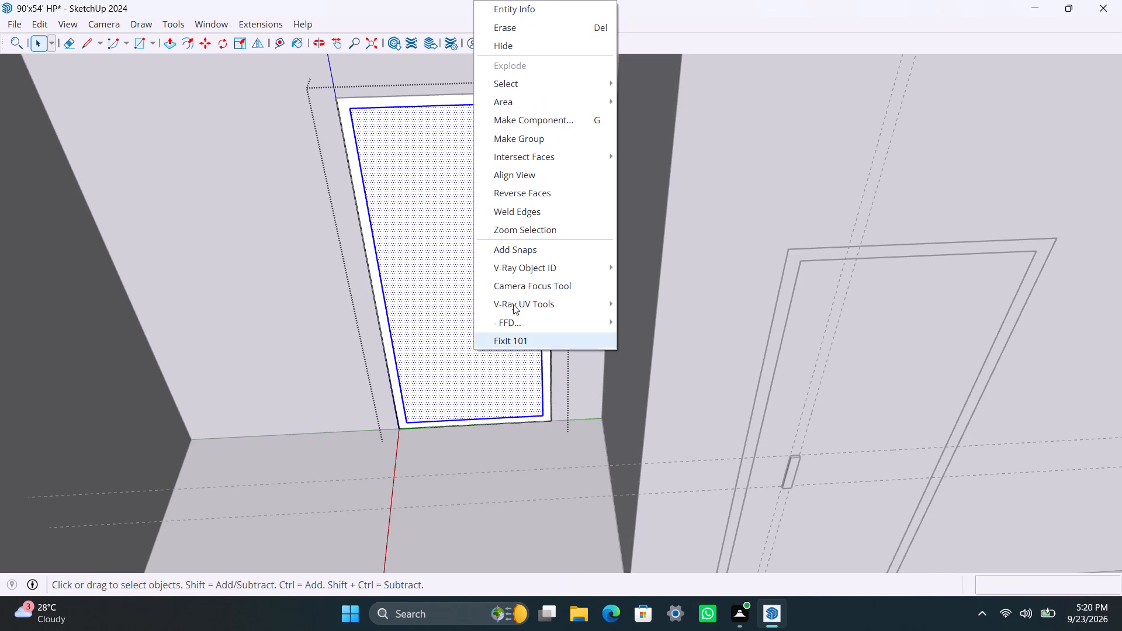
left_click(541, 133)
triple_click(502, 237)
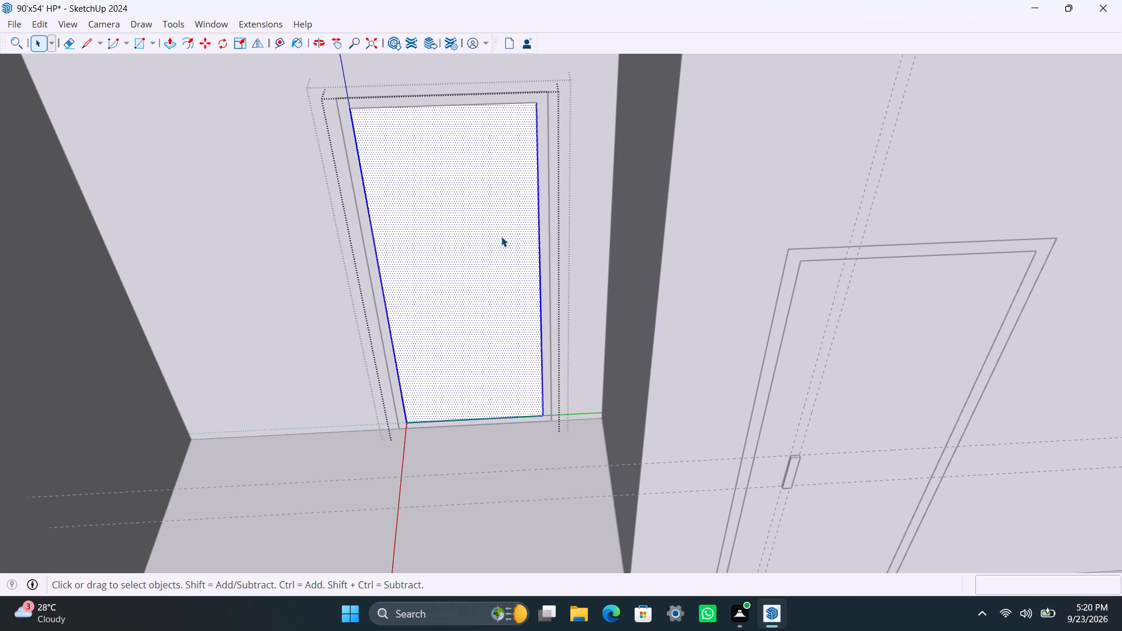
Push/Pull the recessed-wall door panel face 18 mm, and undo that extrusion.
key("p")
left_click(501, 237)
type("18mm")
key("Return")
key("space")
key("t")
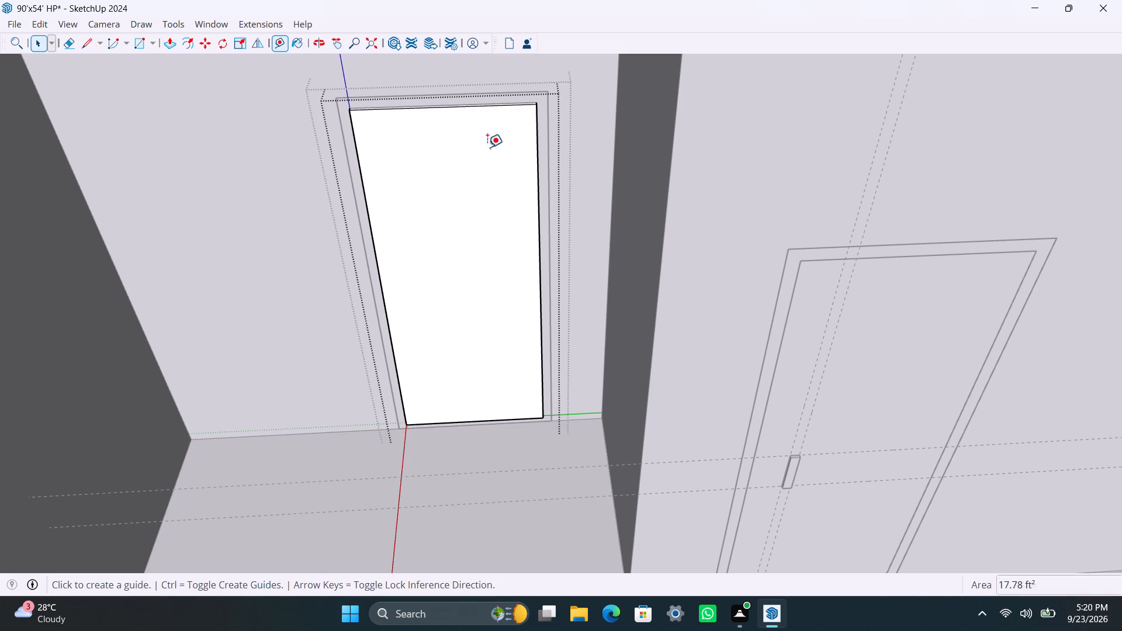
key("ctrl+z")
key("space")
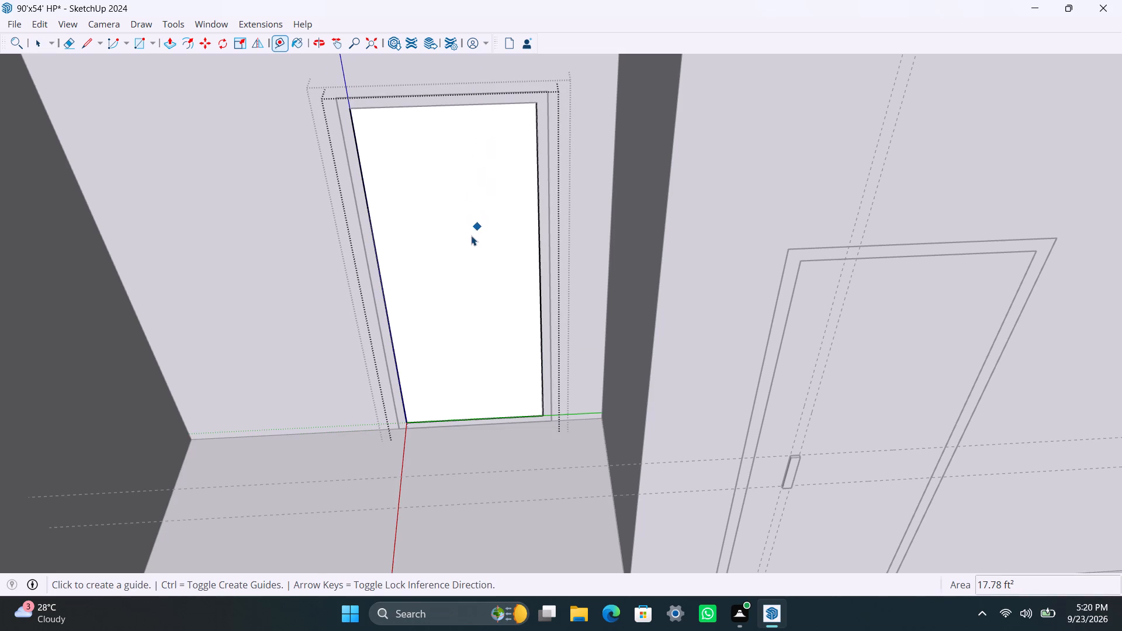
Push/Pull the recessed-wall door panel face 18 mm again.
left_click(471, 236)
key("p")
left_click(471, 236)
type("18mm")
key("Return")
key("space")
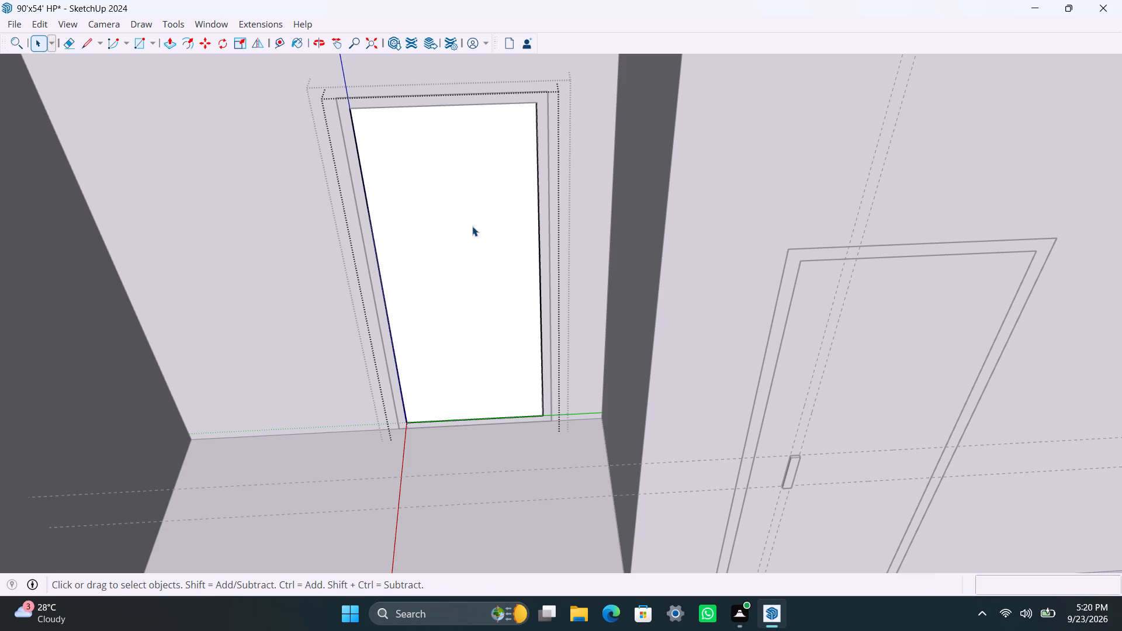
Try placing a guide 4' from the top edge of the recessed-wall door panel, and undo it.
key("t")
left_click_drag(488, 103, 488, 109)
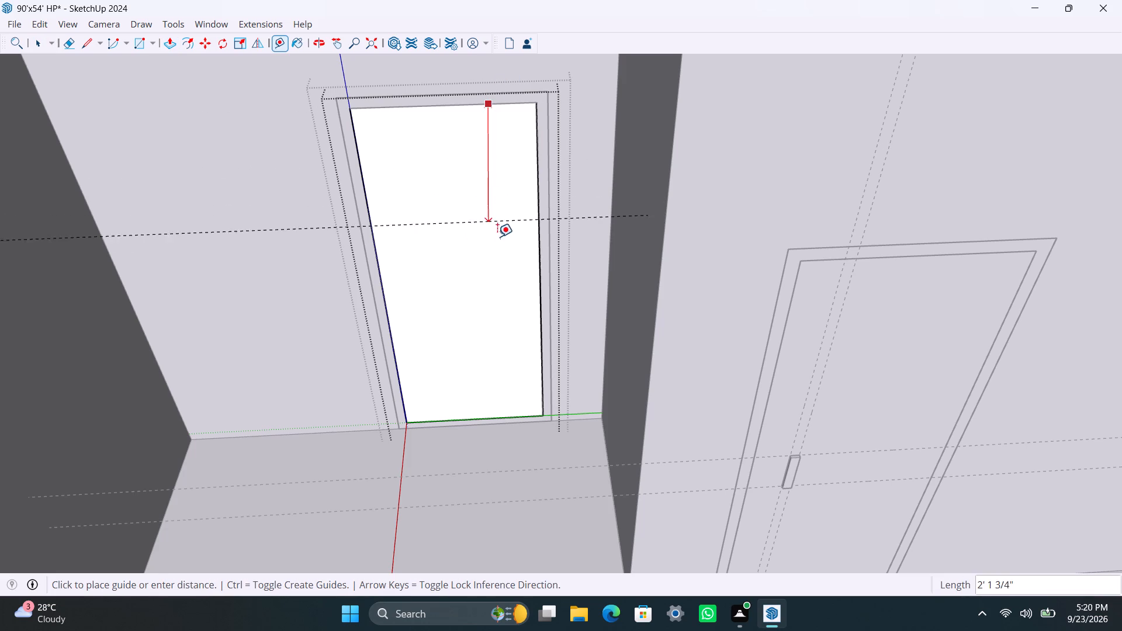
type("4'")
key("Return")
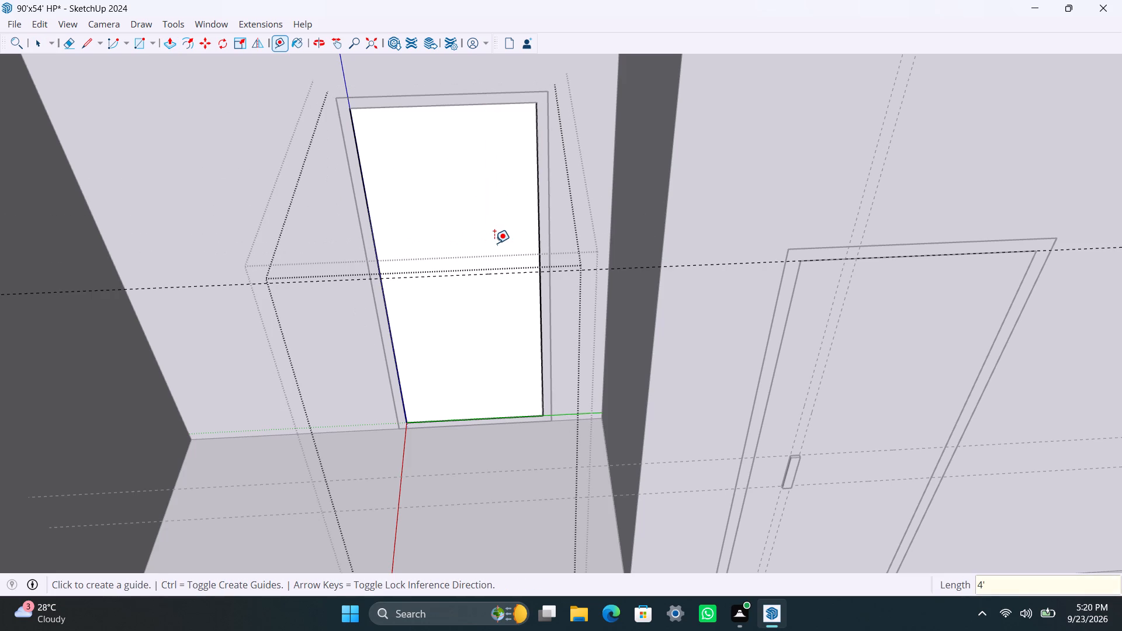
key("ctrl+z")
Place a horizontal guide 4' below the top edge of the recessed-wall door panel.
left_click(484, 105)
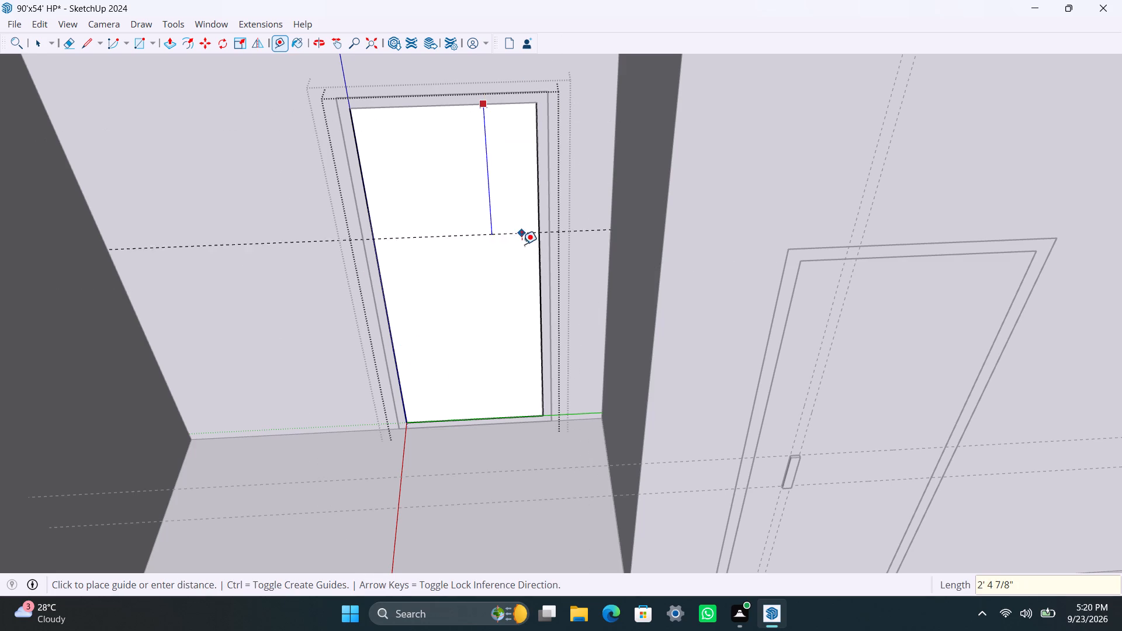
key("4")
key("apostrophe")
key("Return")
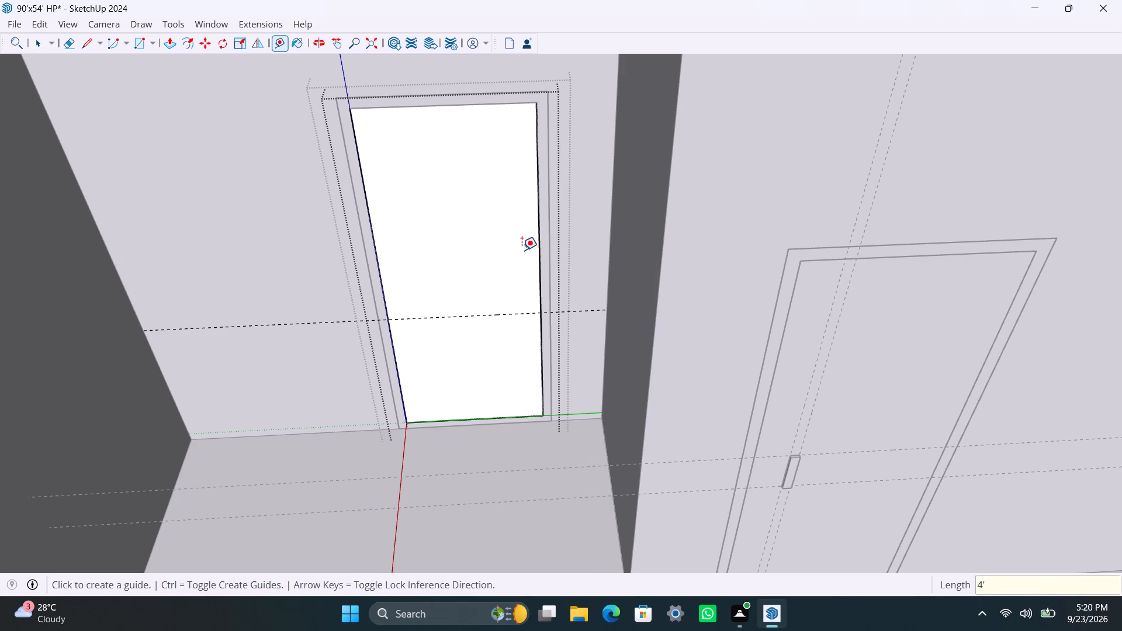
Place two vertical guides on the panel, one 6" in from its side edge and another 1.5" further in.
left_click(386, 291)
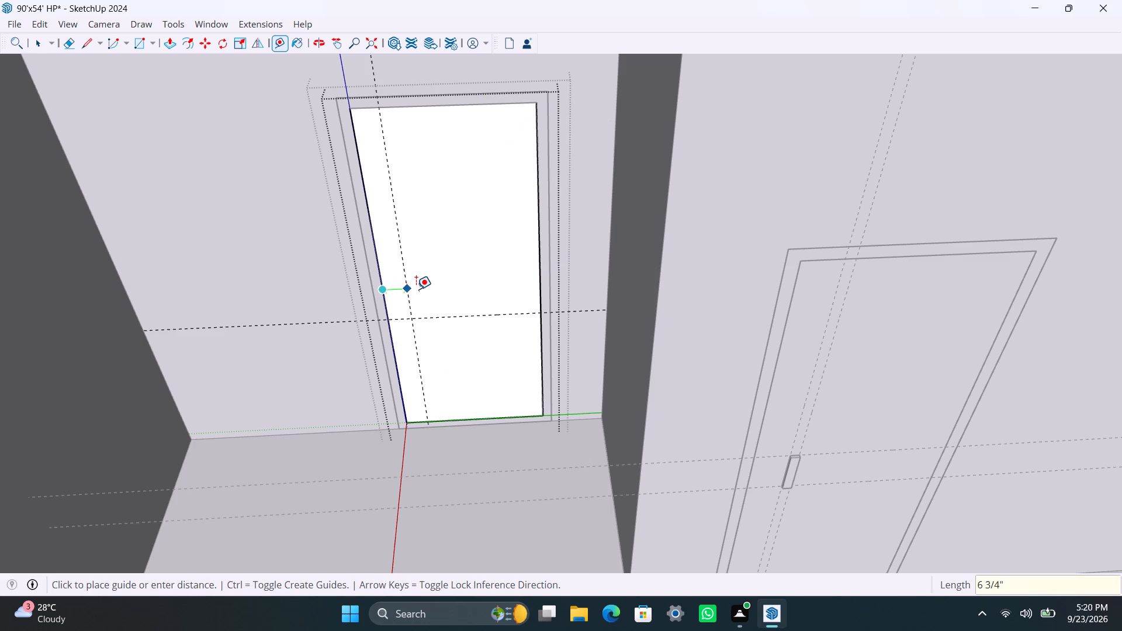
type("6\"")
key("Return")
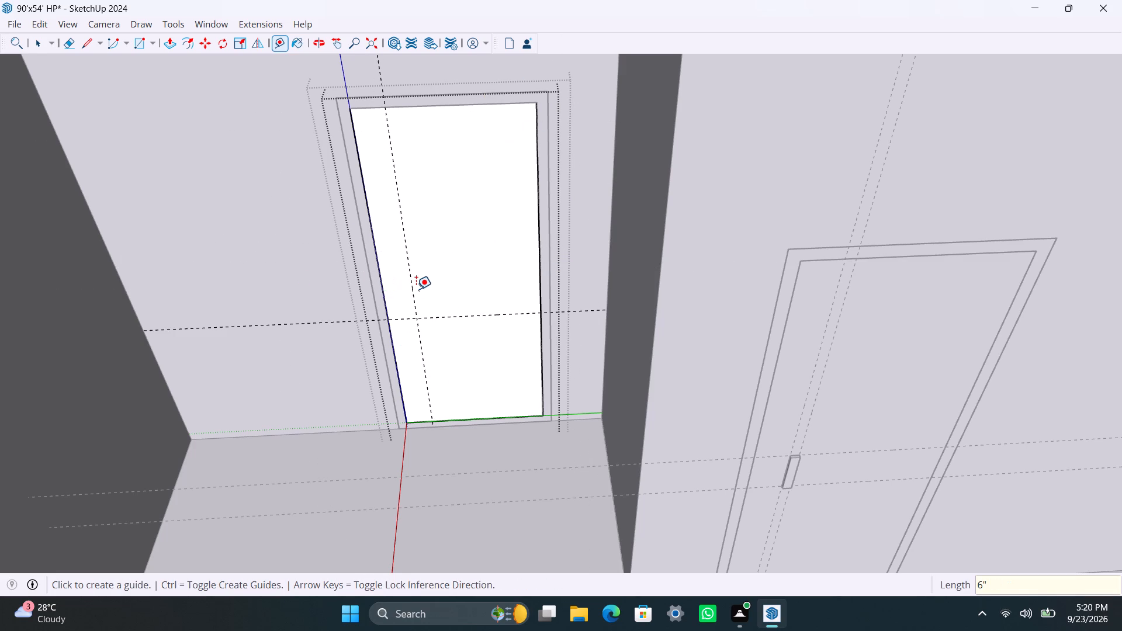
left_click(411, 259)
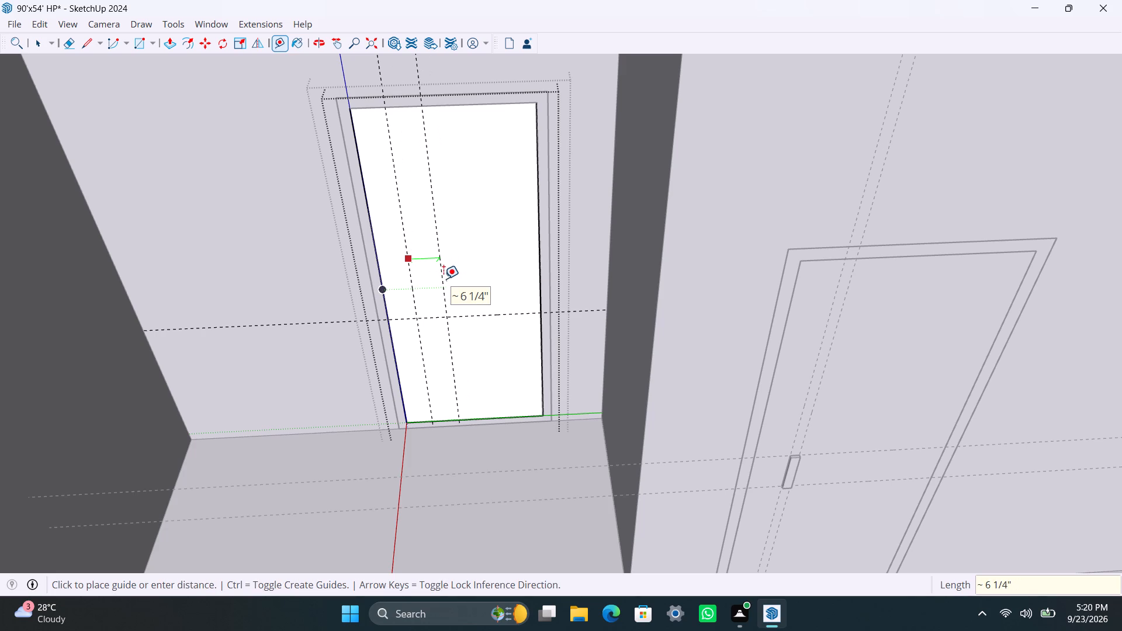
type("1.5\"")
key("Return")
Place a second horizontal guide 8" above the first one on the door panel.
left_click(445, 318)
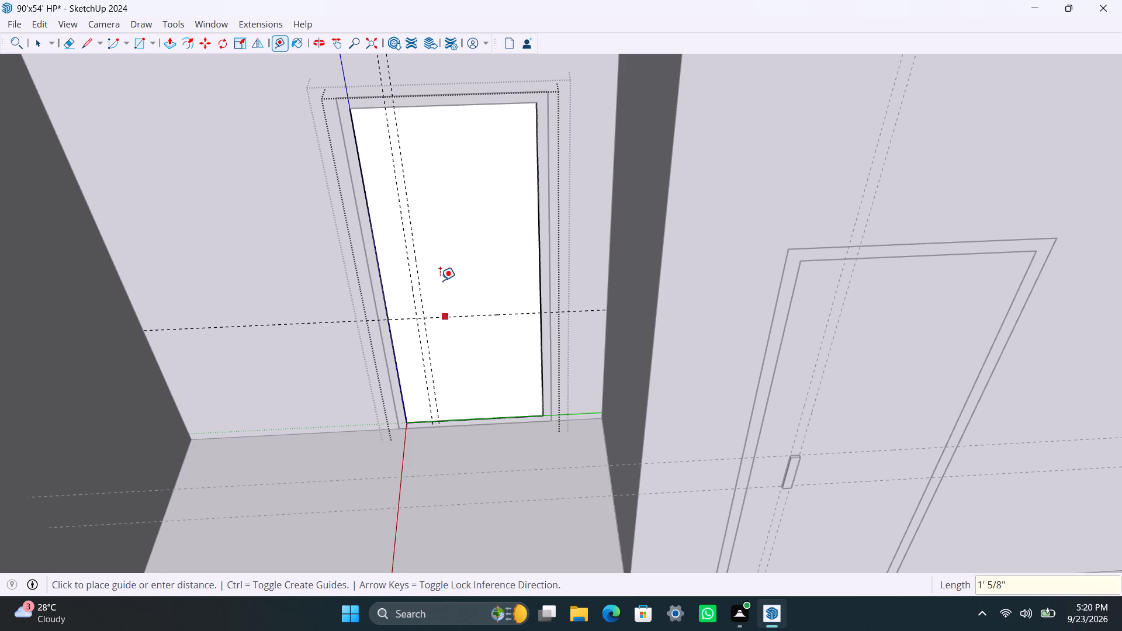
type("8\"")
key("Return")
key("space")
Draw the 8" by 1.5" handle rectangle between the guide intersections on the door panel and make it a group.
scroll(428, 317, "up", 8)
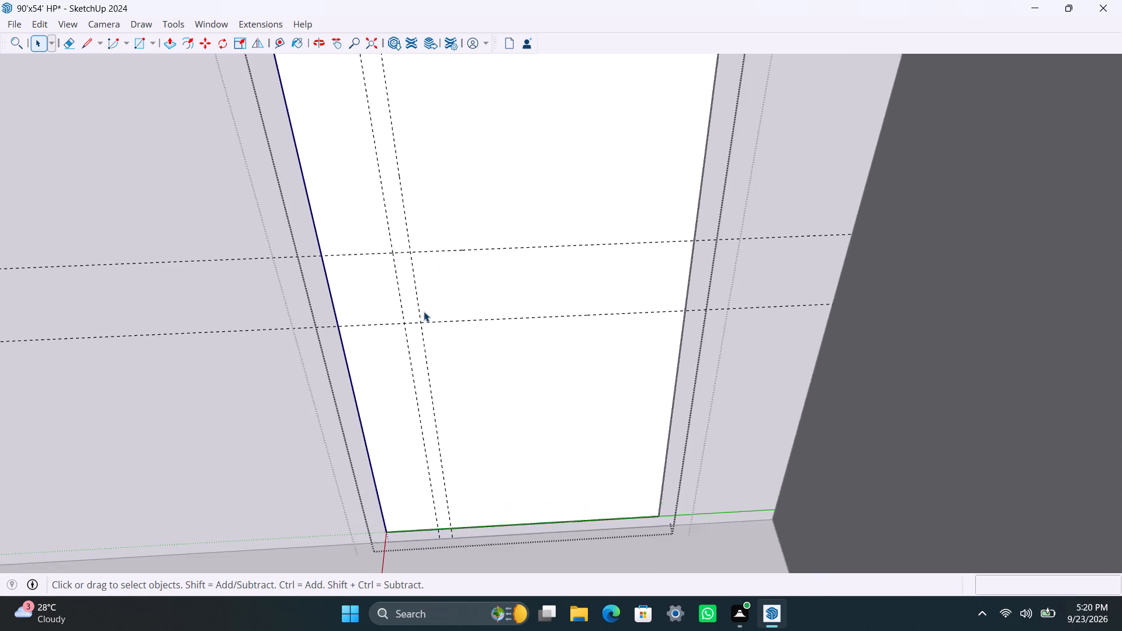
scroll(424, 311, "up", 2)
scroll(407, 306, "down", 1)
key("r")
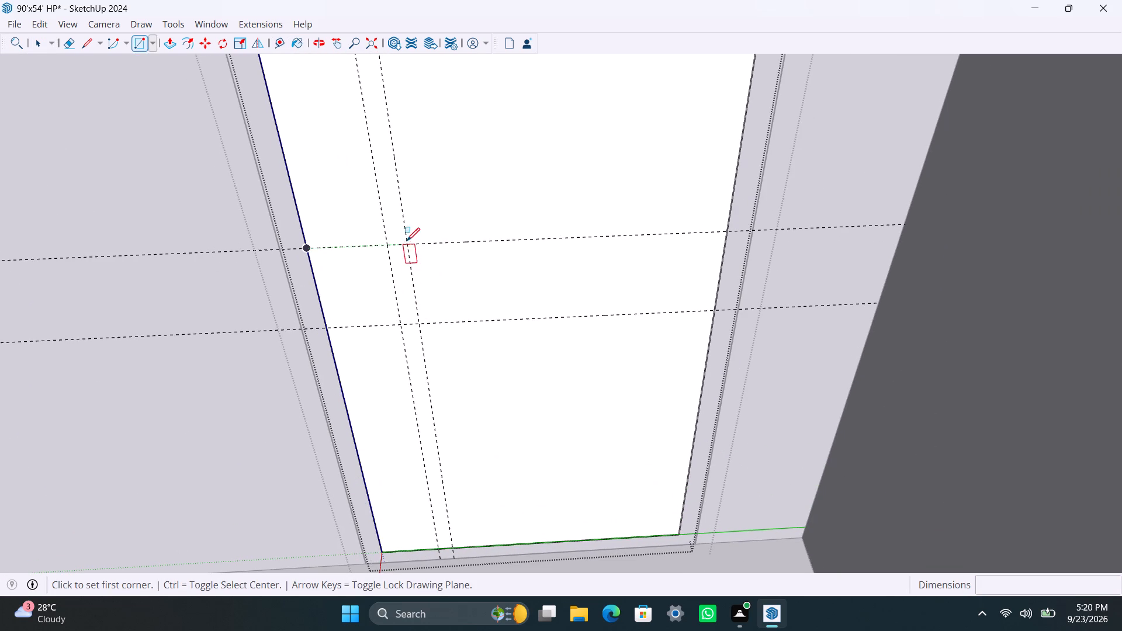
left_click(408, 243)
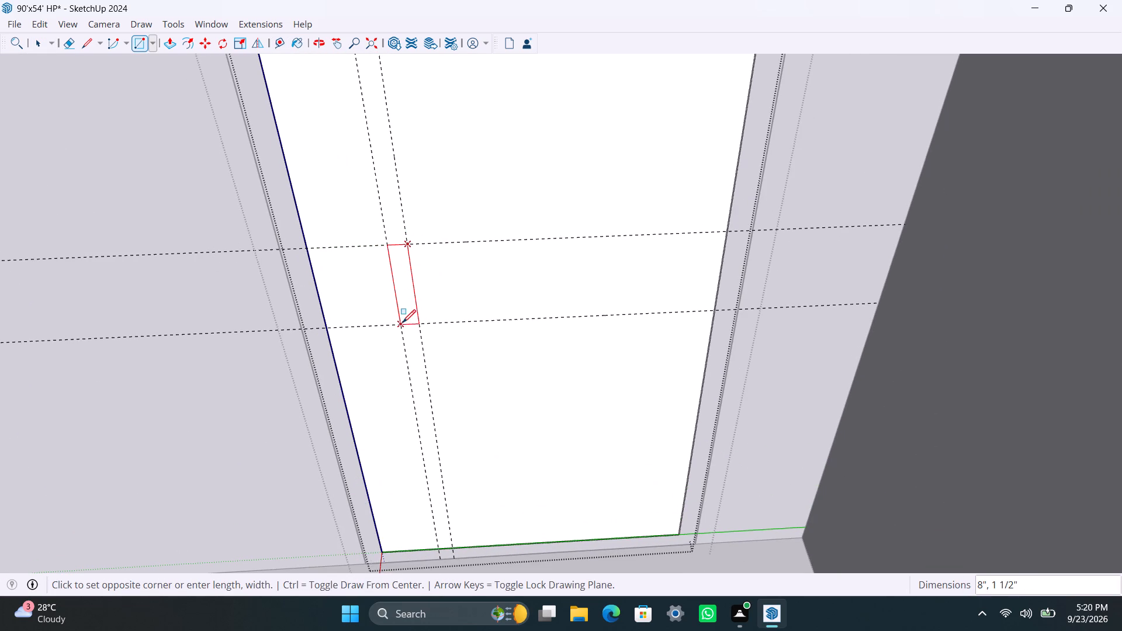
left_click(403, 321)
key("space")
double_click(407, 296)
right_click(408, 294)
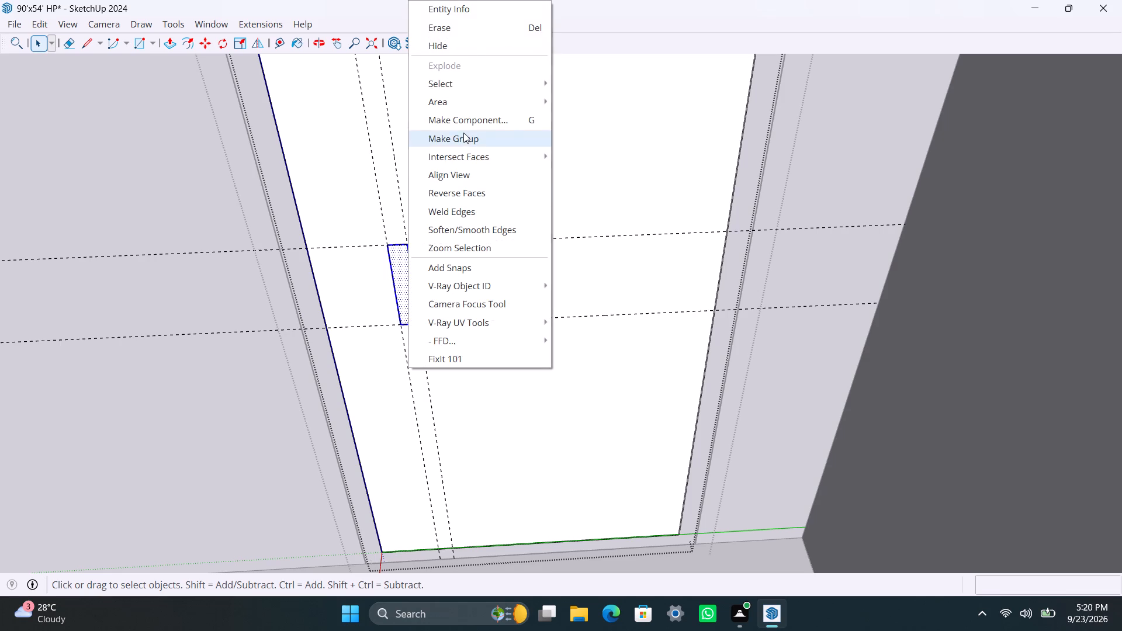
left_click(463, 133)
Push/Pull the grouped handle face 0.5" and exit the nested groups back to the house group.
scroll(403, 304, "up", 2)
triple_click(404, 301)
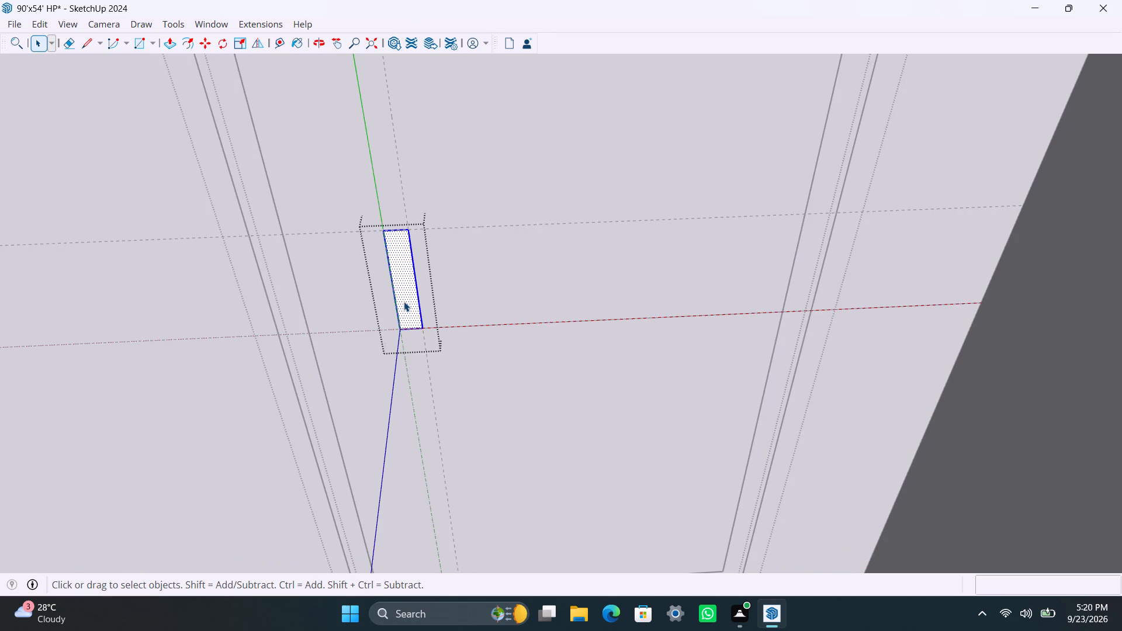
key("p")
left_click(404, 301)
key("0")
type(".5\"")
key("Return")
key("space")
scroll(425, 317, "down", 15)
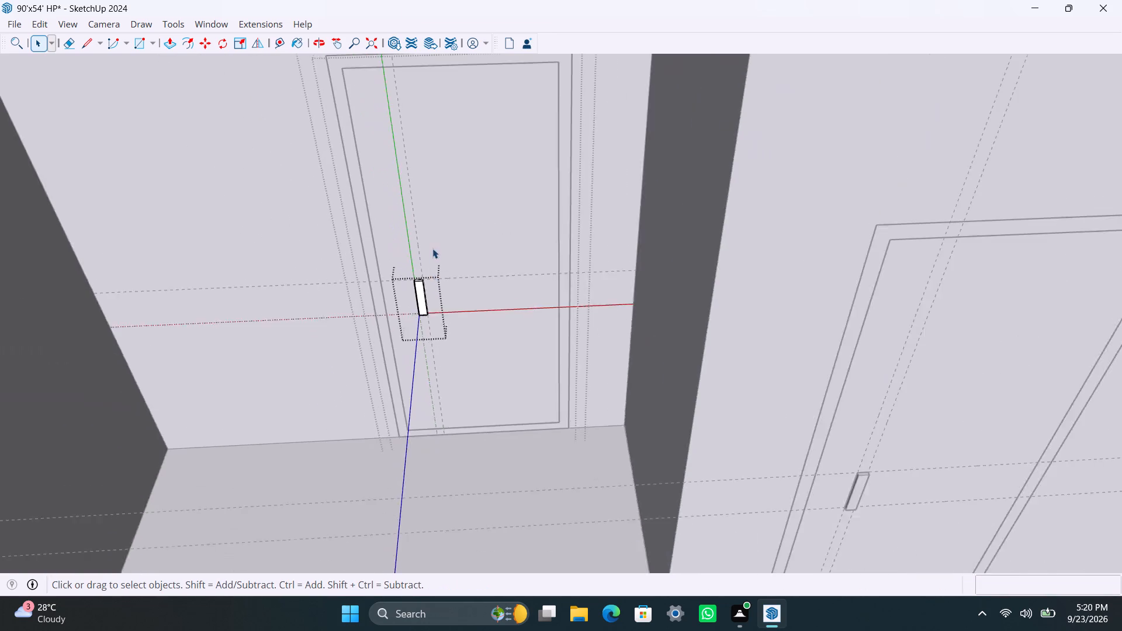
scroll(432, 248, "down", 18)
left_click(527, 389)
scroll(587, 391, "down", 4)
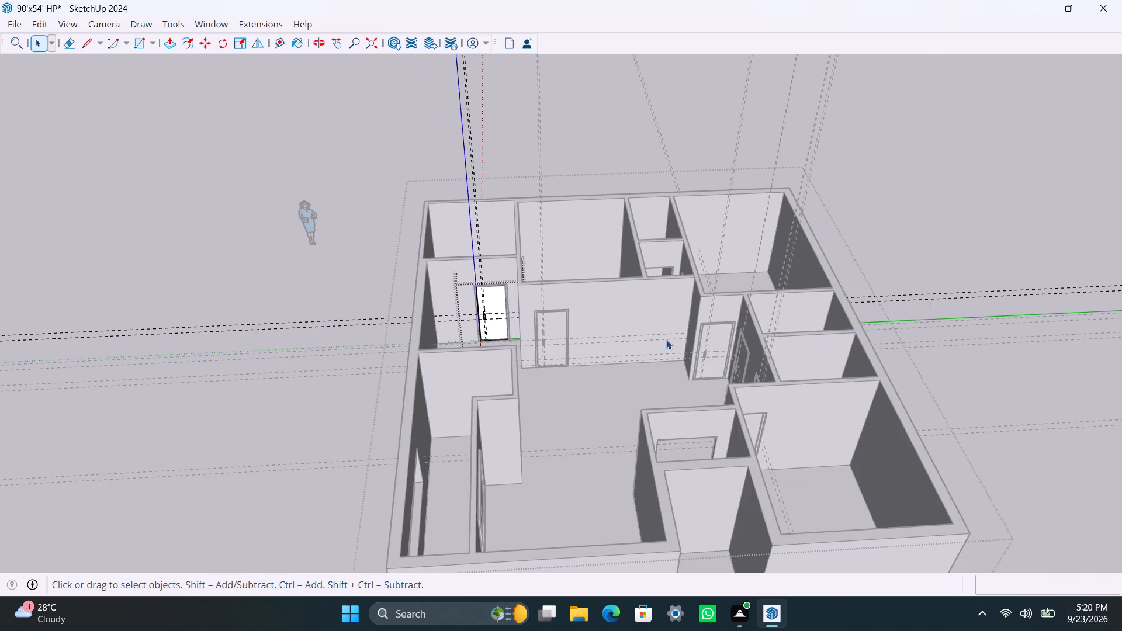
left_click(851, 219)
double_click(889, 224)
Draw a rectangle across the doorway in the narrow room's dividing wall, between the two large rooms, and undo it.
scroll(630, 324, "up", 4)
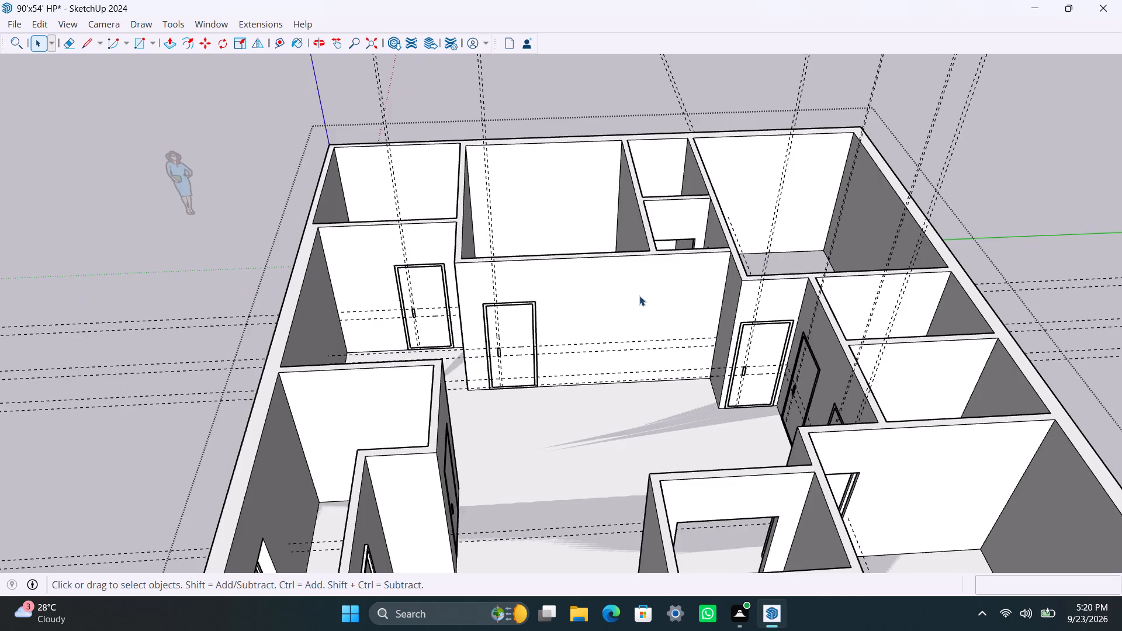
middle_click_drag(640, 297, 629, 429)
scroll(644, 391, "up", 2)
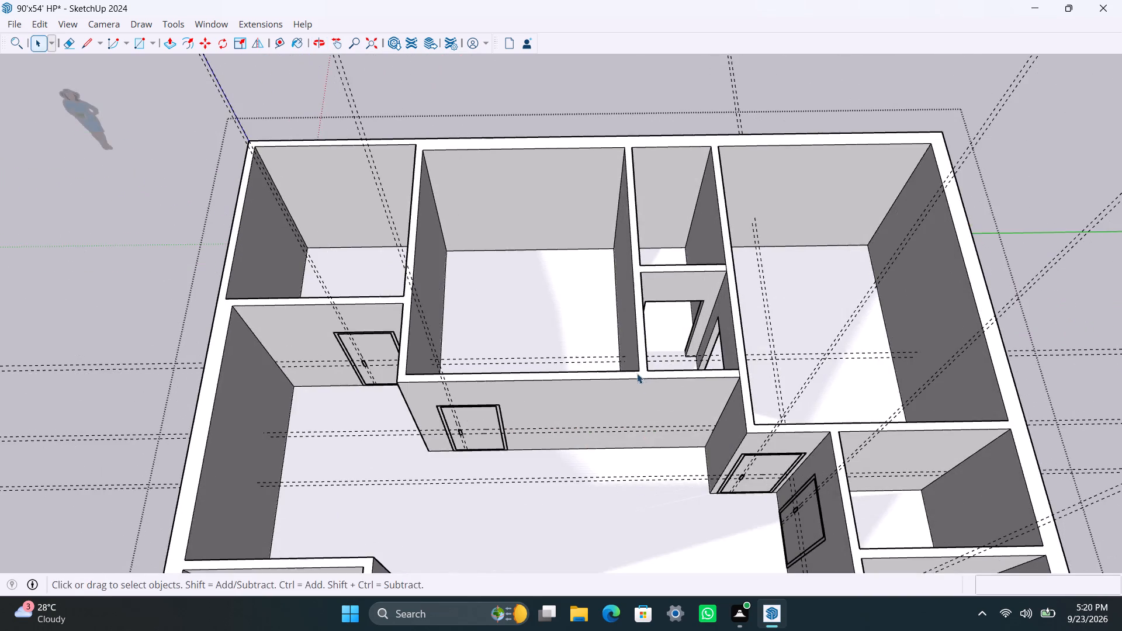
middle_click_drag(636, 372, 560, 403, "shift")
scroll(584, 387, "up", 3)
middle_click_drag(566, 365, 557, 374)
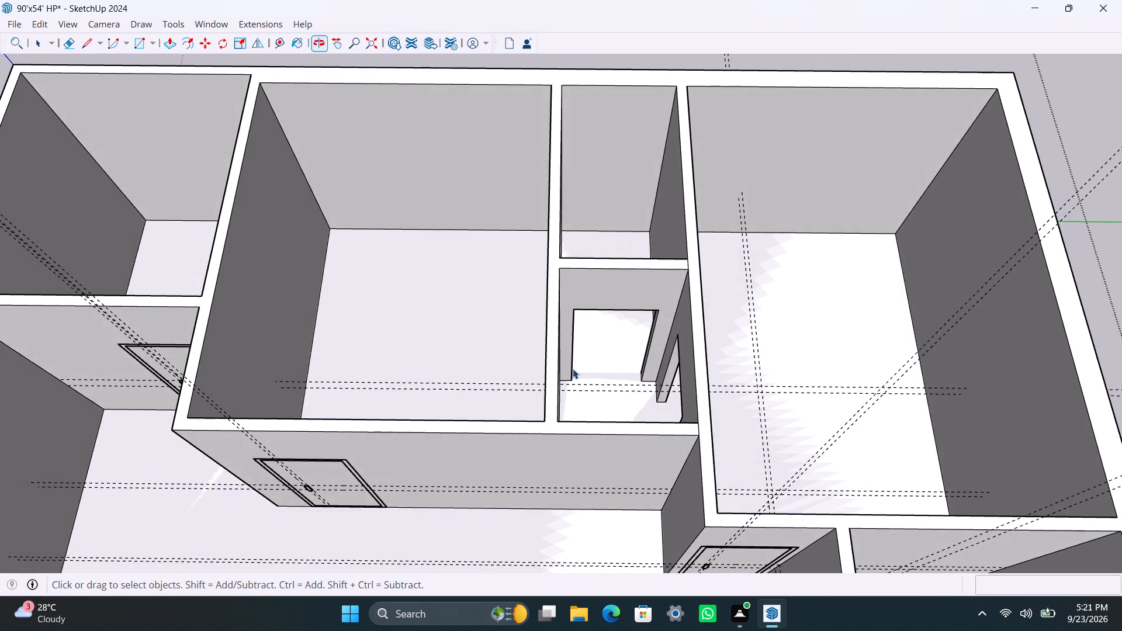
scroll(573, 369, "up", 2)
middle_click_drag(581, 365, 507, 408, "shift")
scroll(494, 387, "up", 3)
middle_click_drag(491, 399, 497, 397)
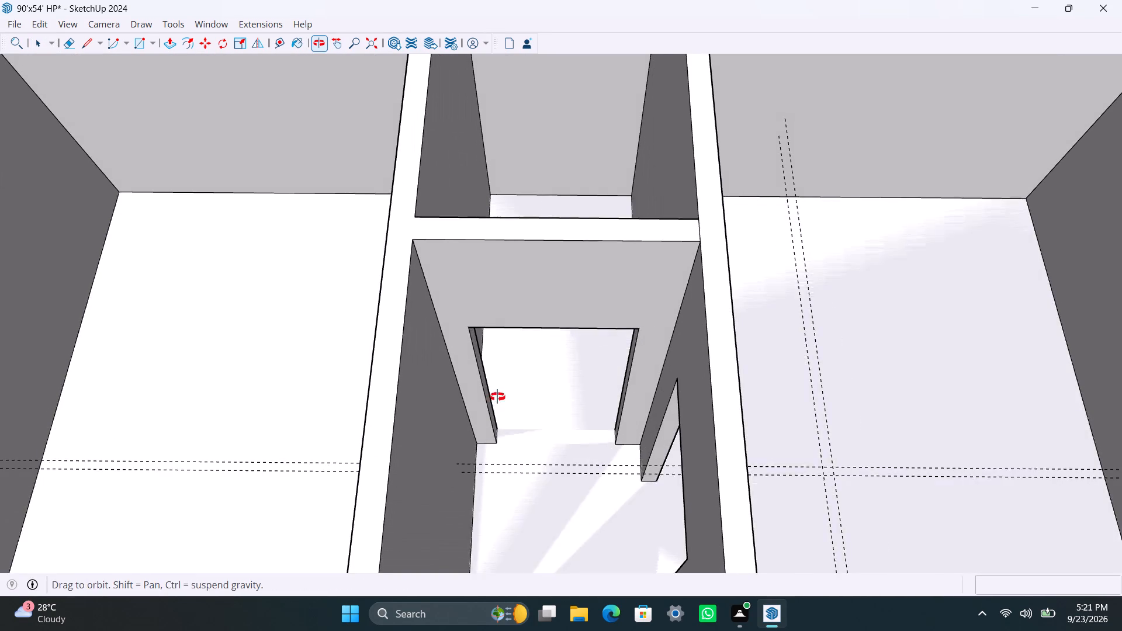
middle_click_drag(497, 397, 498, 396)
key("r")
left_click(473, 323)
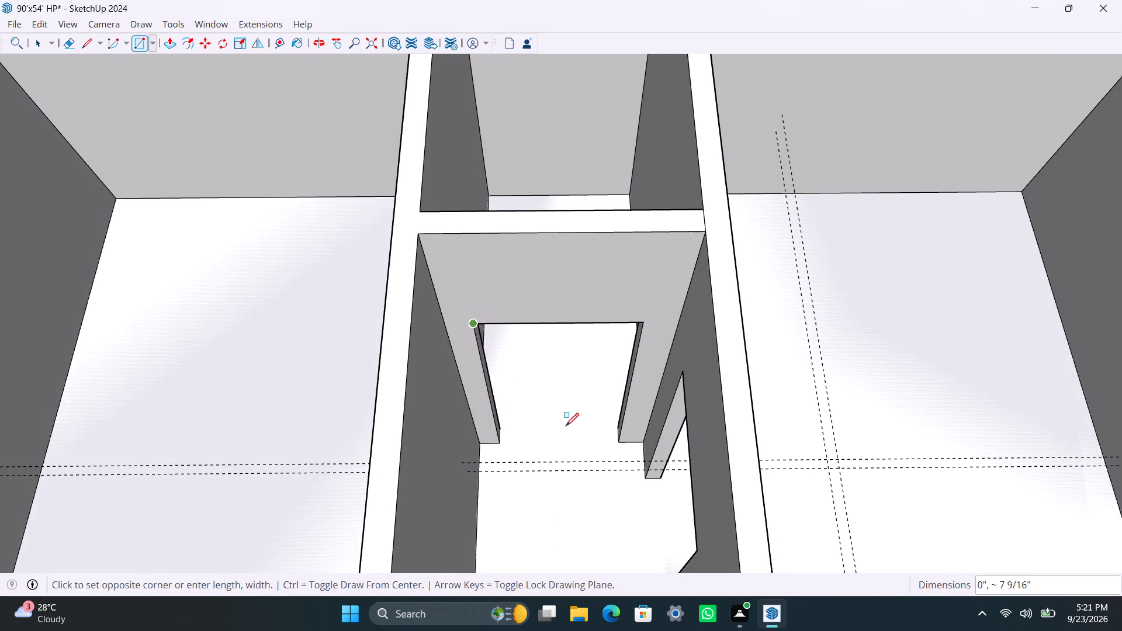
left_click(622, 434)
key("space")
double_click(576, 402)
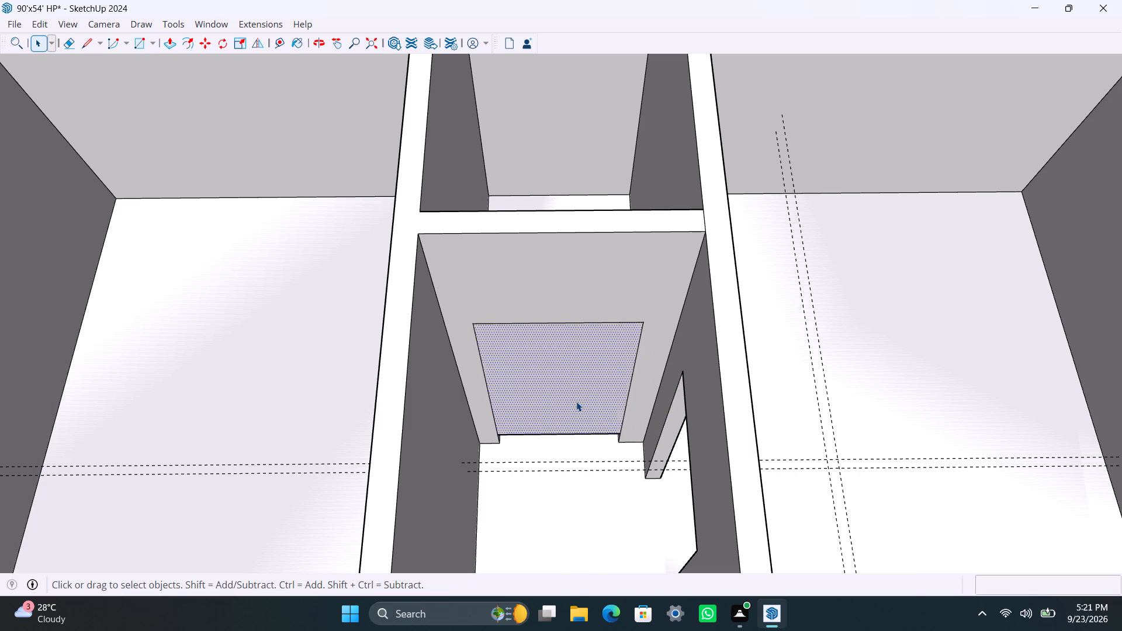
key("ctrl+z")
Draw a rectangle filling the narrow room's dividing-wall doorway, make it a group and open that group for editing.
scroll(576, 401, "up", 4)
middle_click_drag(471, 236, 471, 235)
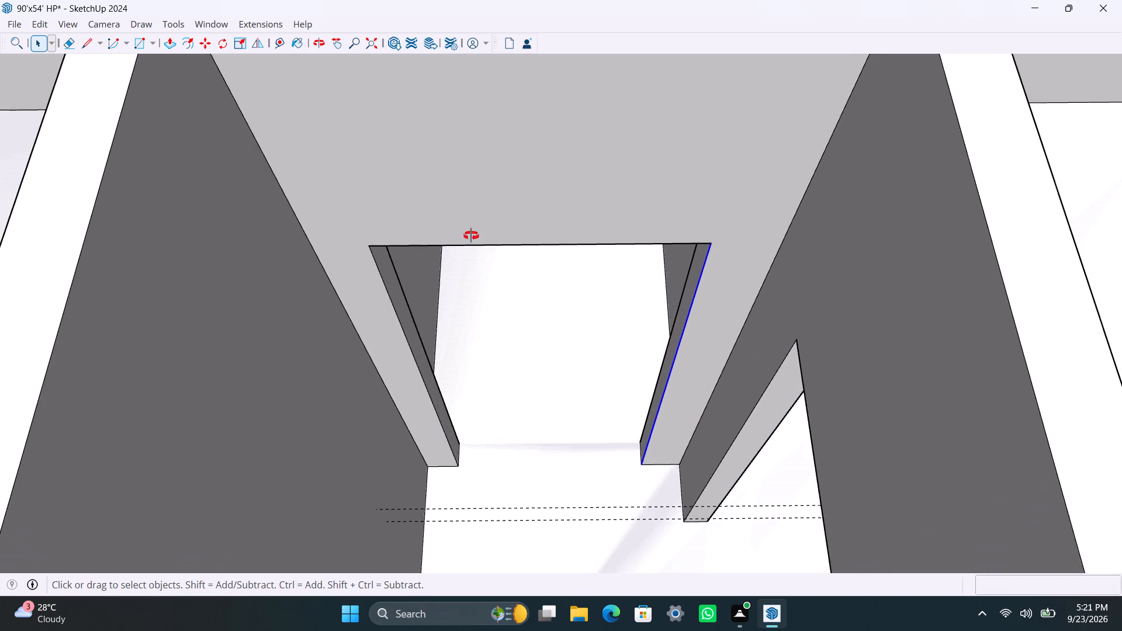
middle_click_drag(471, 235, 479, 180)
scroll(479, 244, "down", 3)
middle_click_drag(483, 263, 487, 237, "shift")
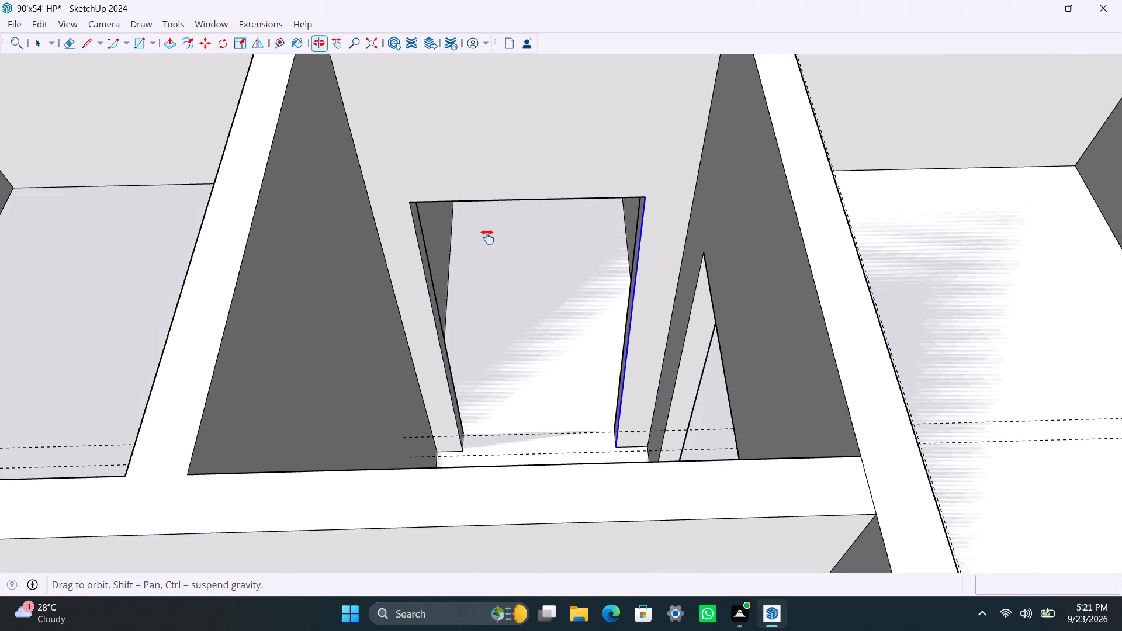
middle_click_drag(487, 237, 487, 240, "shift")
scroll(482, 230, "up", 2)
key("r")
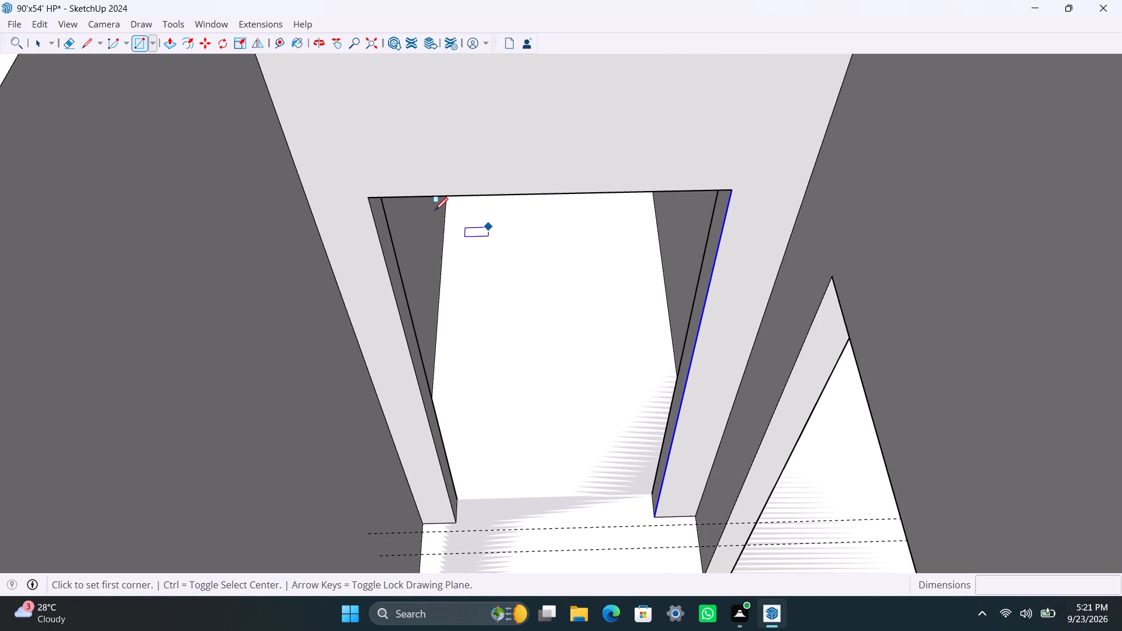
left_click(367, 196)
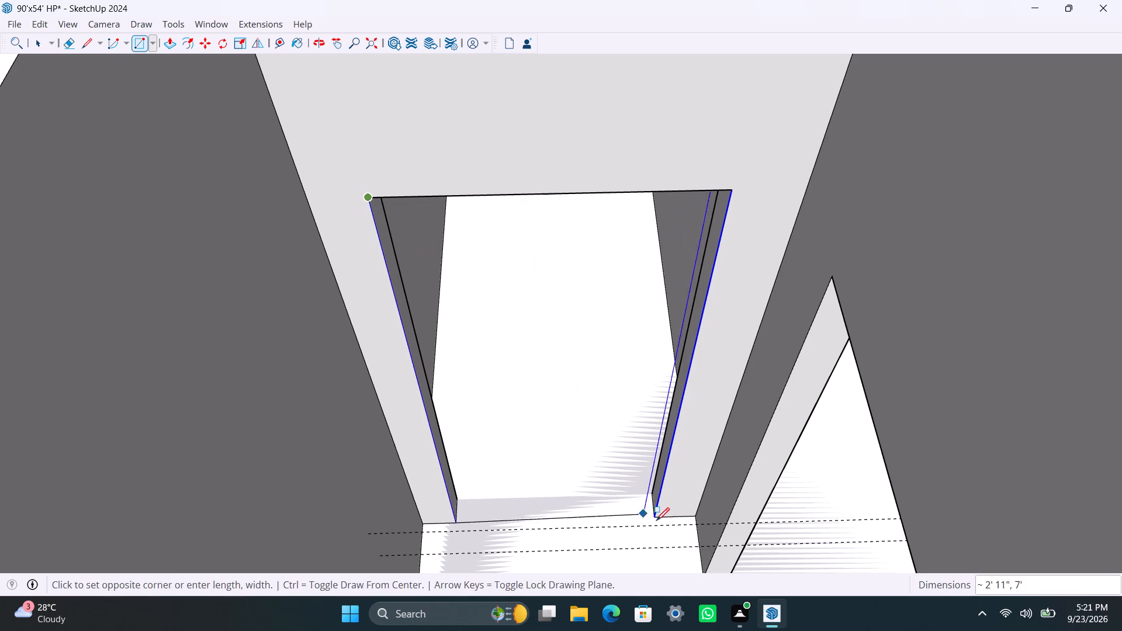
left_click(657, 520)
key("space")
double_click(585, 465)
right_click(585, 464)
left_click(650, 244)
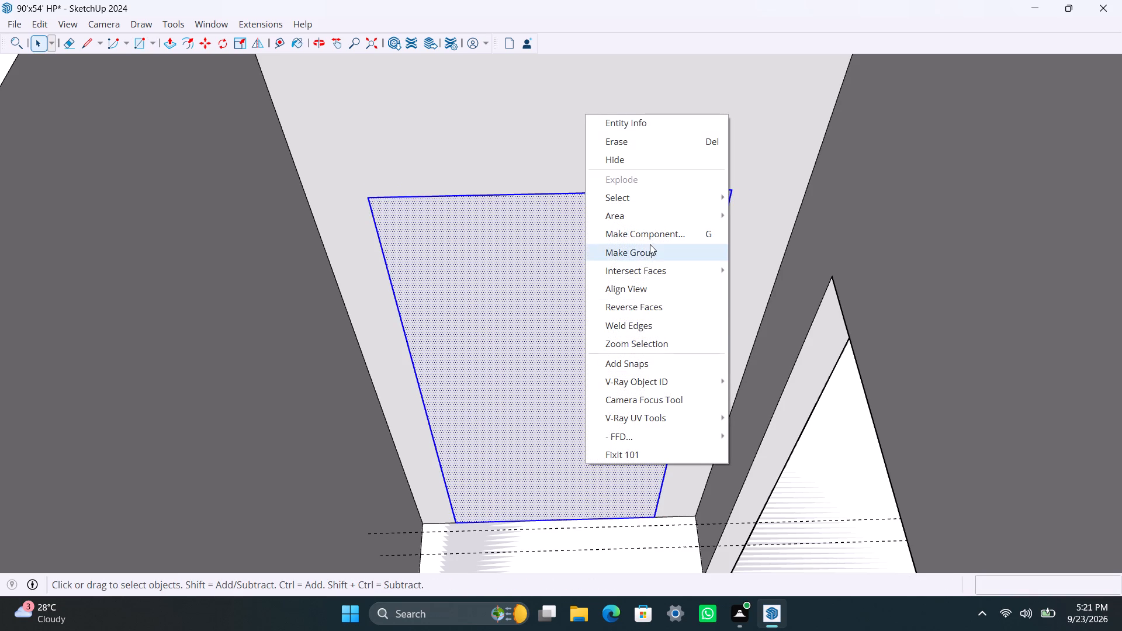
triple_click(559, 362)
Offset the doorway rectangle's outline 2" inward and delete the inner face to leave a door frame.
key("f")
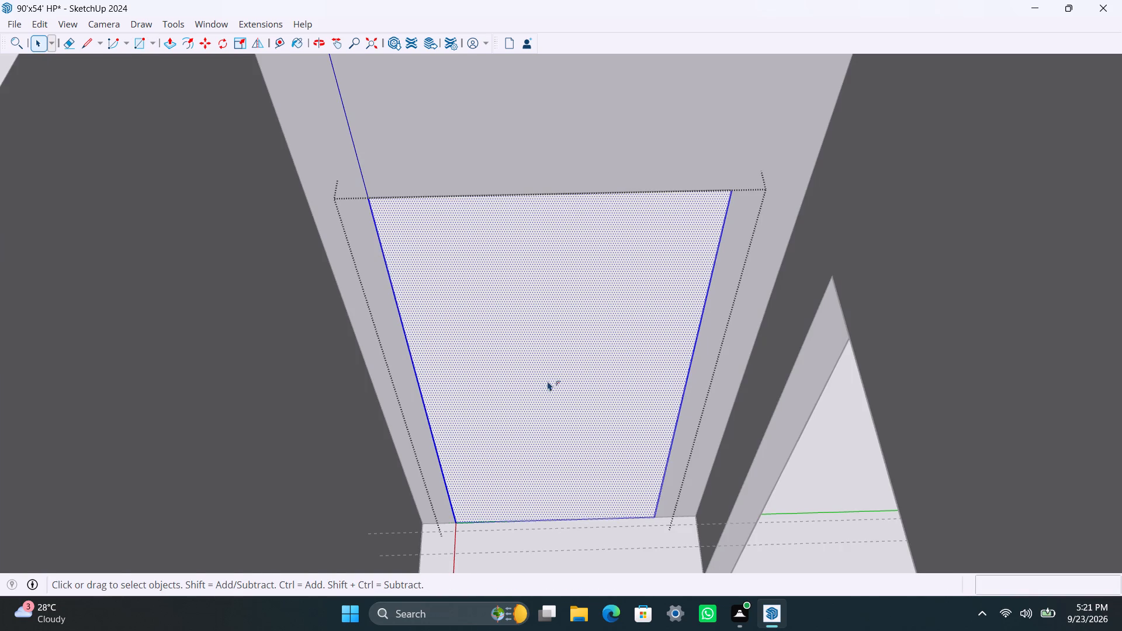
left_click(443, 306)
type("2\"")
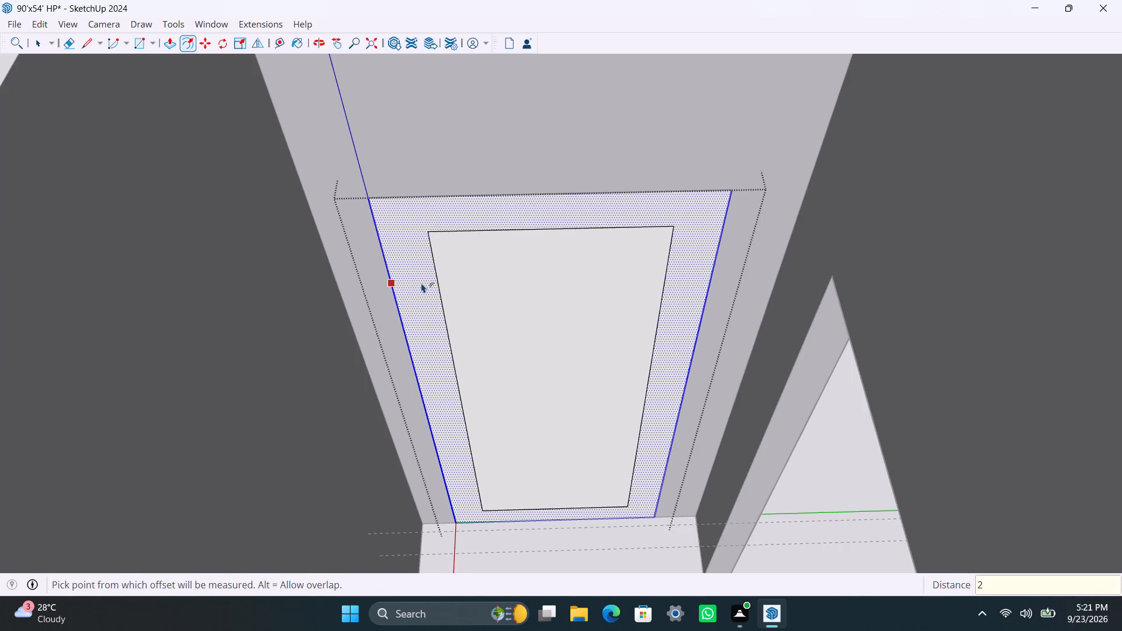
key("Return")
key("space")
left_click(523, 360)
key("Delete")
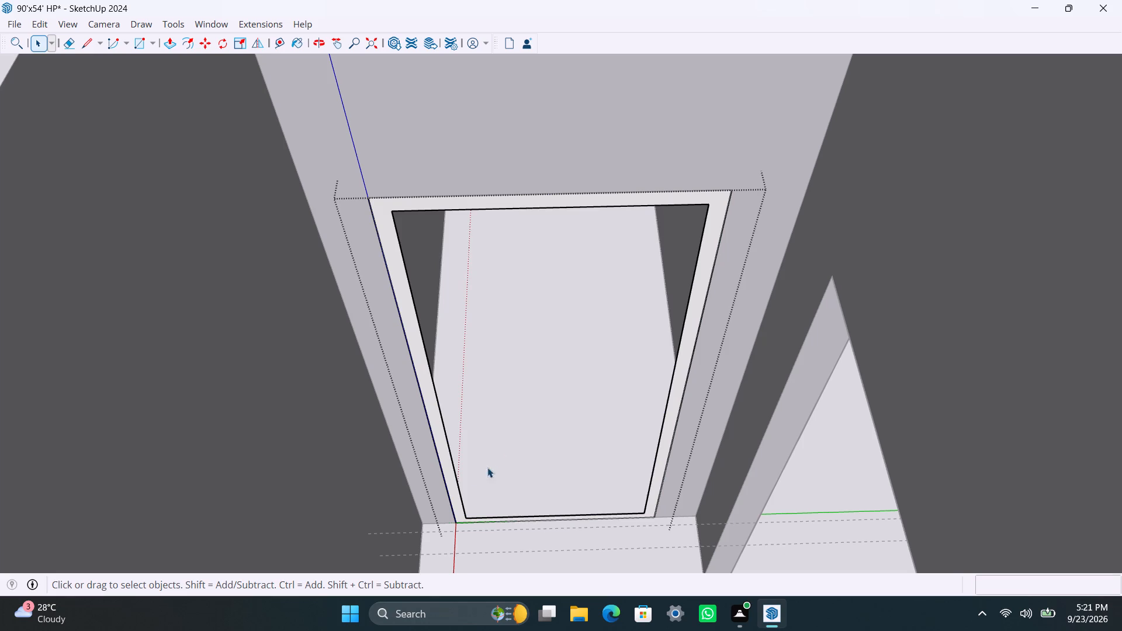
Push/Pull the narrow room's door frame face 2.5".
left_click(448, 462)
key("p")
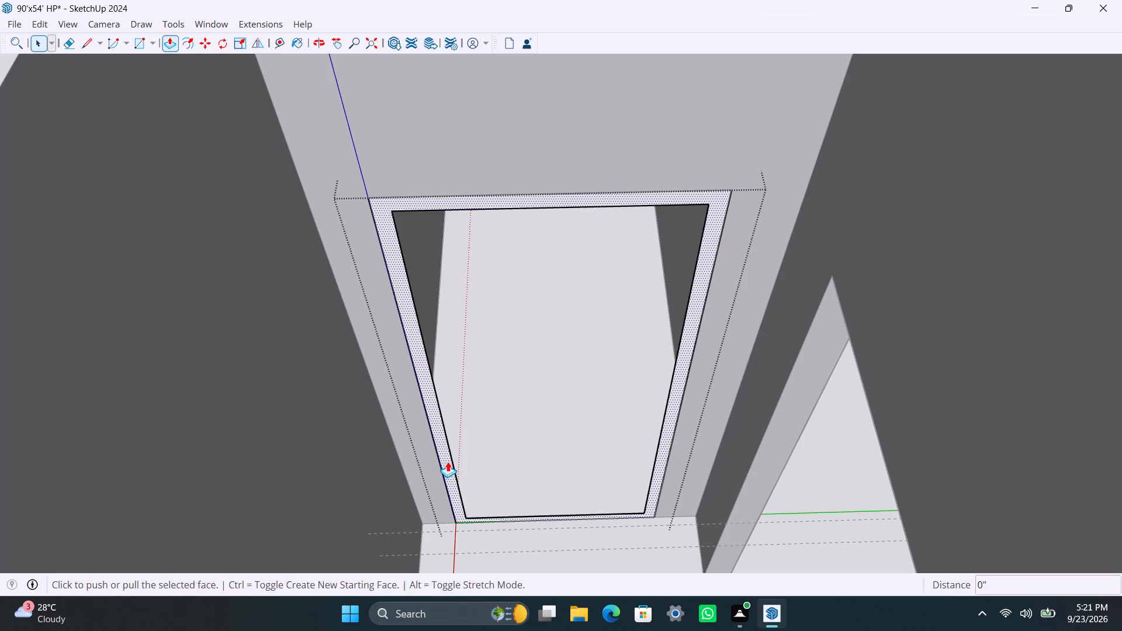
left_click(448, 462)
type("2.5\"")
key("Return")
key("space")
Draw a rectangle filling the opening of the narrow room's door frame and make it a group.
type("r")
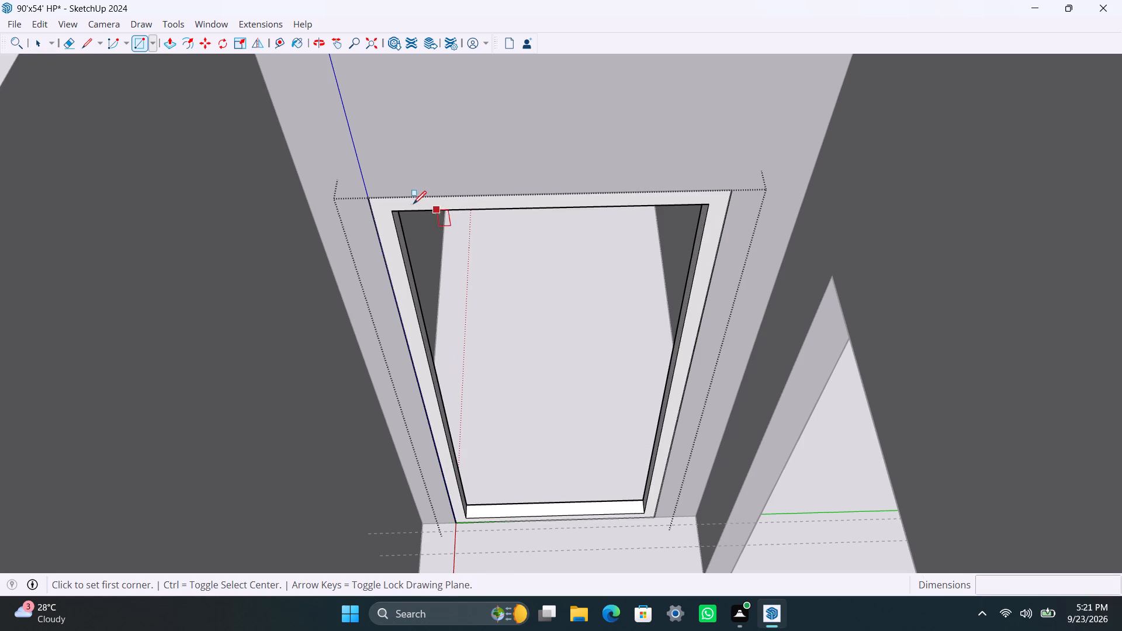
left_click(396, 211)
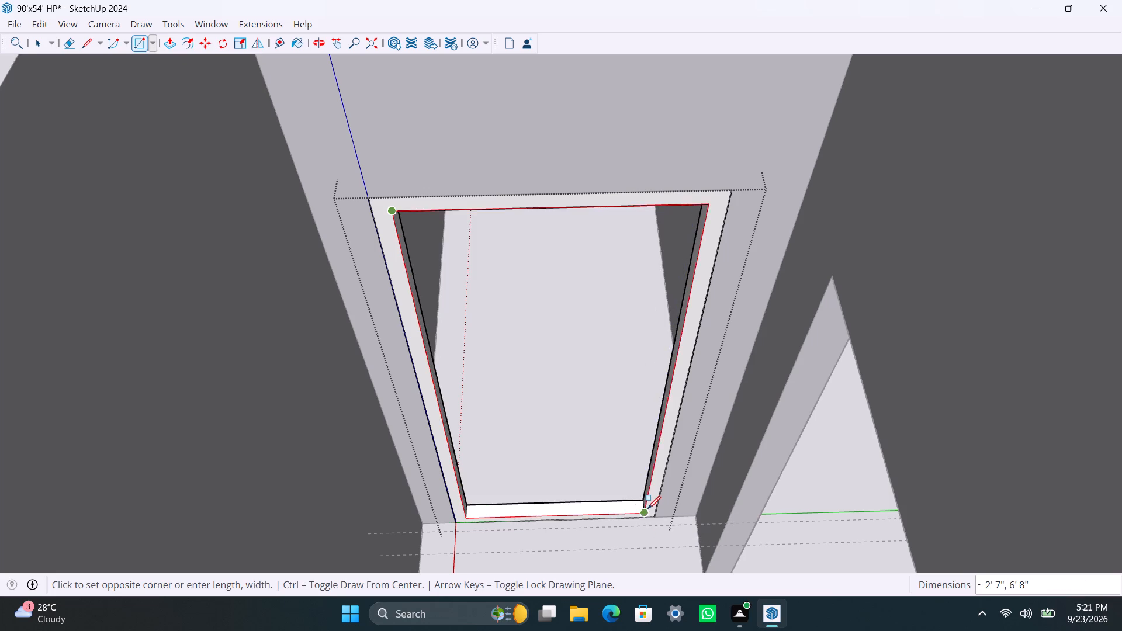
left_click(647, 509)
key("space")
double_click(597, 471)
right_click(594, 470)
left_click(653, 251)
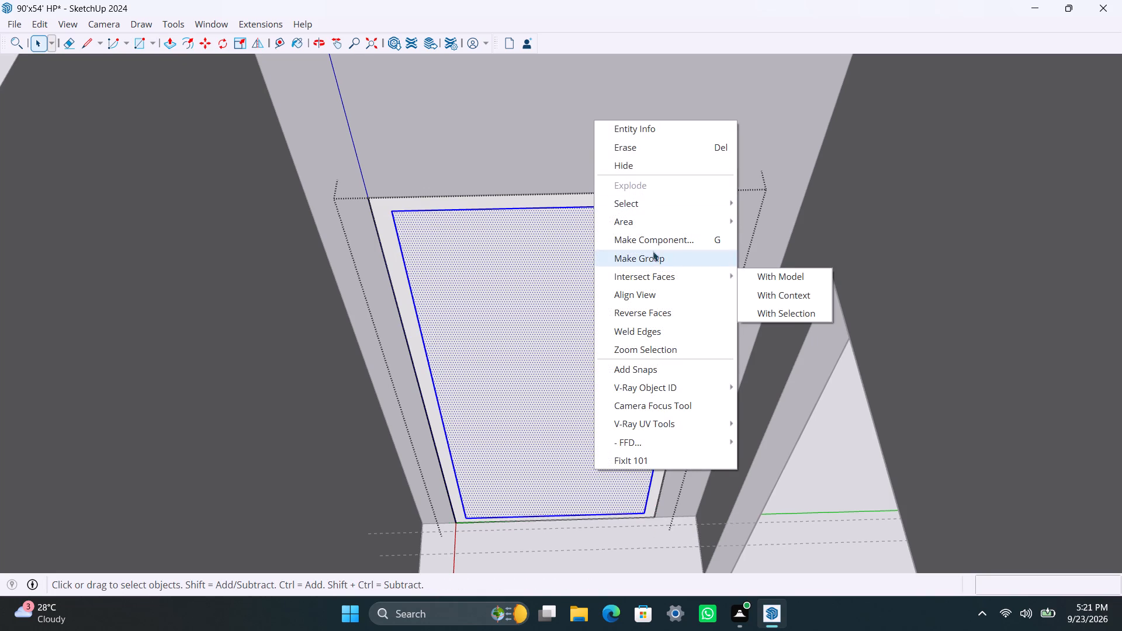
Open the narrow room's door panel group and Push/Pull its face 18 mm.
double_click(632, 320)
left_click(626, 334)
key("p")
left_click_drag(626, 334, 622, 325)
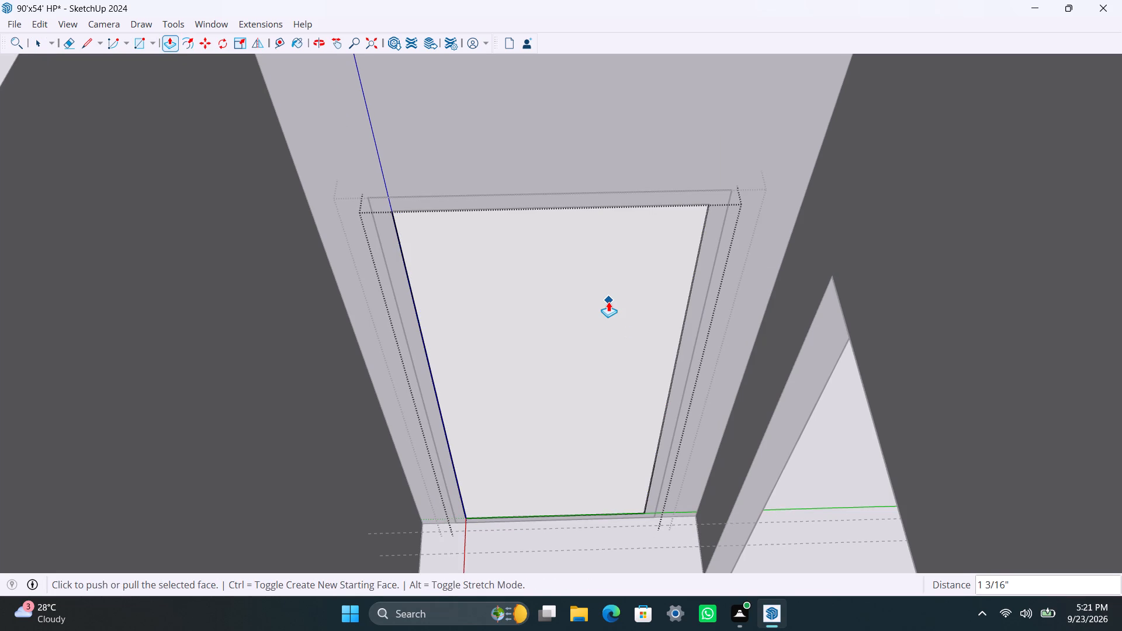
type("18mm")
key("Return")
key("space")
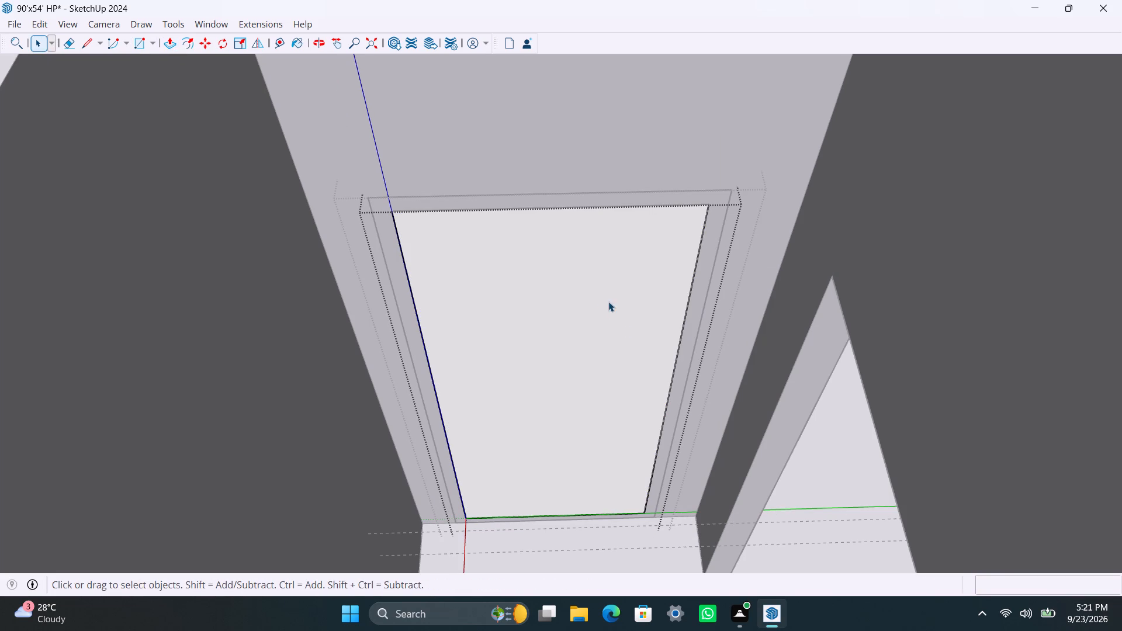
Place handle guides on the panel: 4' below the top edge, 8" above that guide, 6" from the side edge and 1.5" farther in.
key("t")
left_click(568, 207)
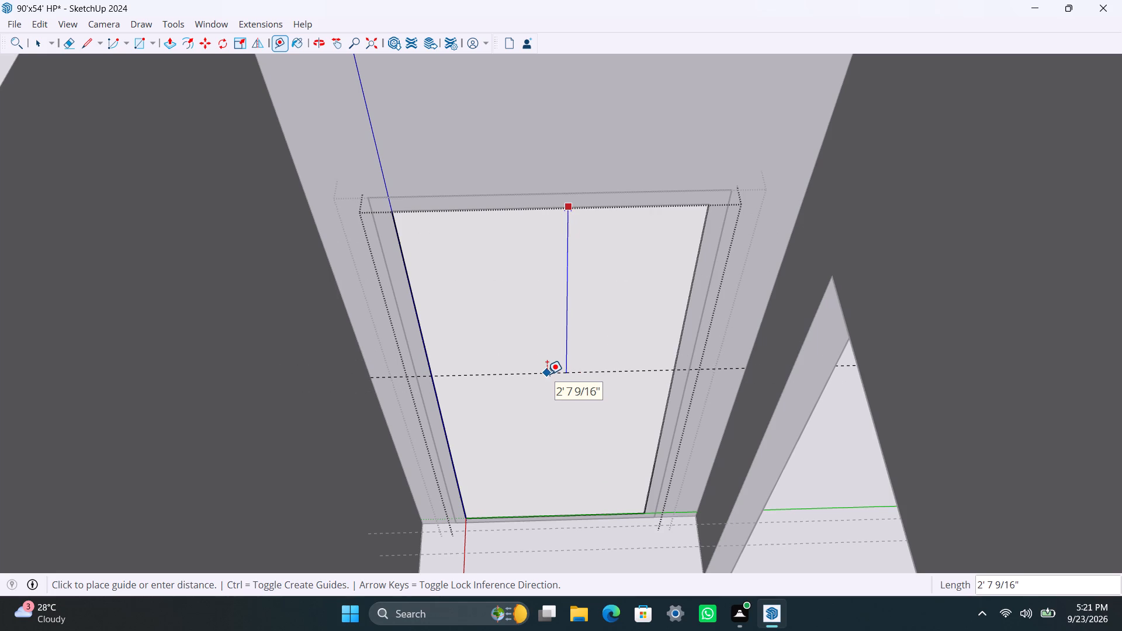
type("4'")
key("Return")
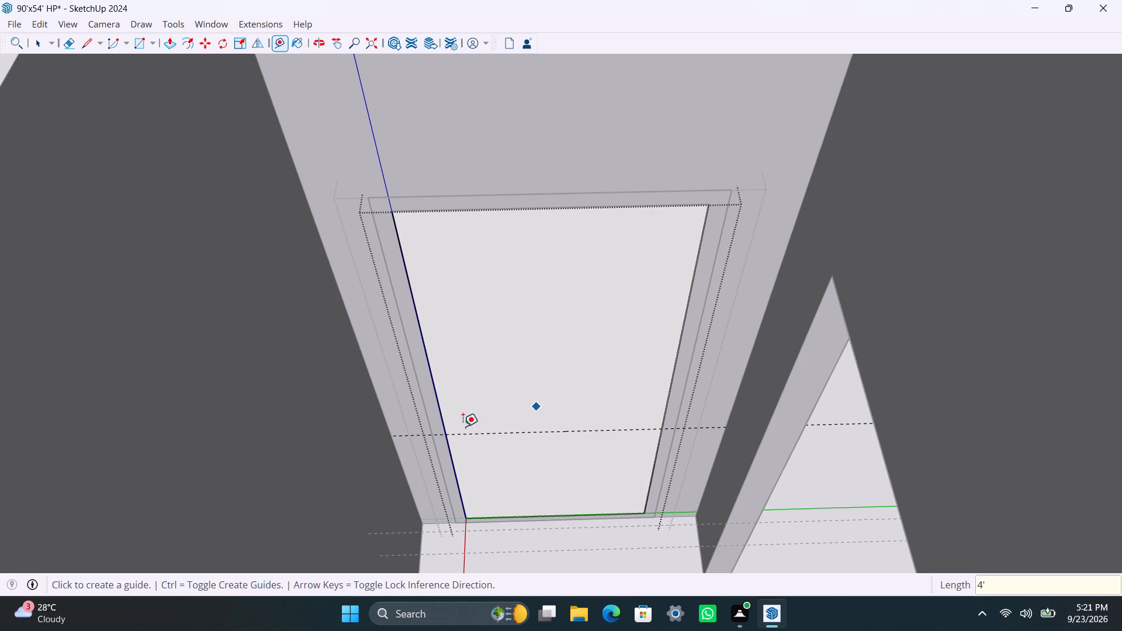
left_click(433, 391)
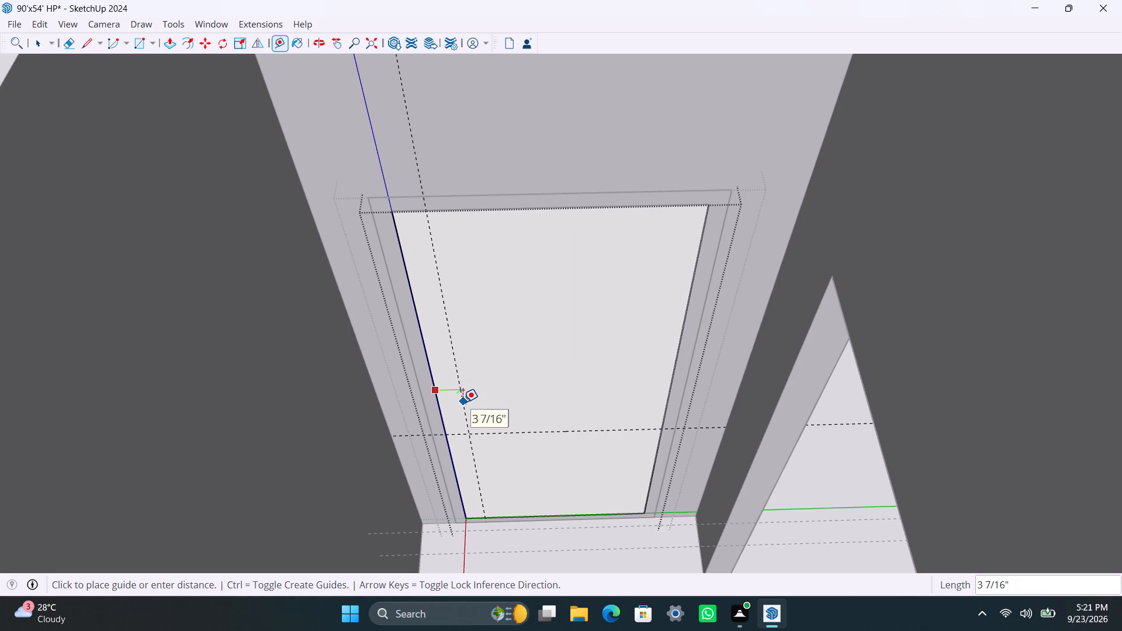
type("6\"")
key("Return")
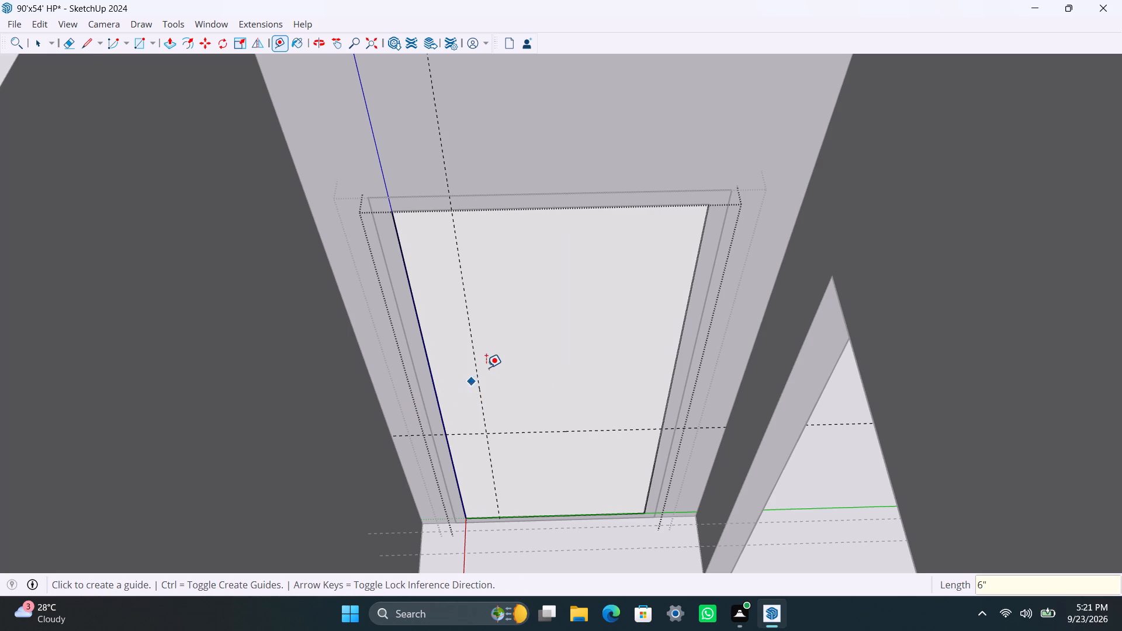
left_click(476, 370)
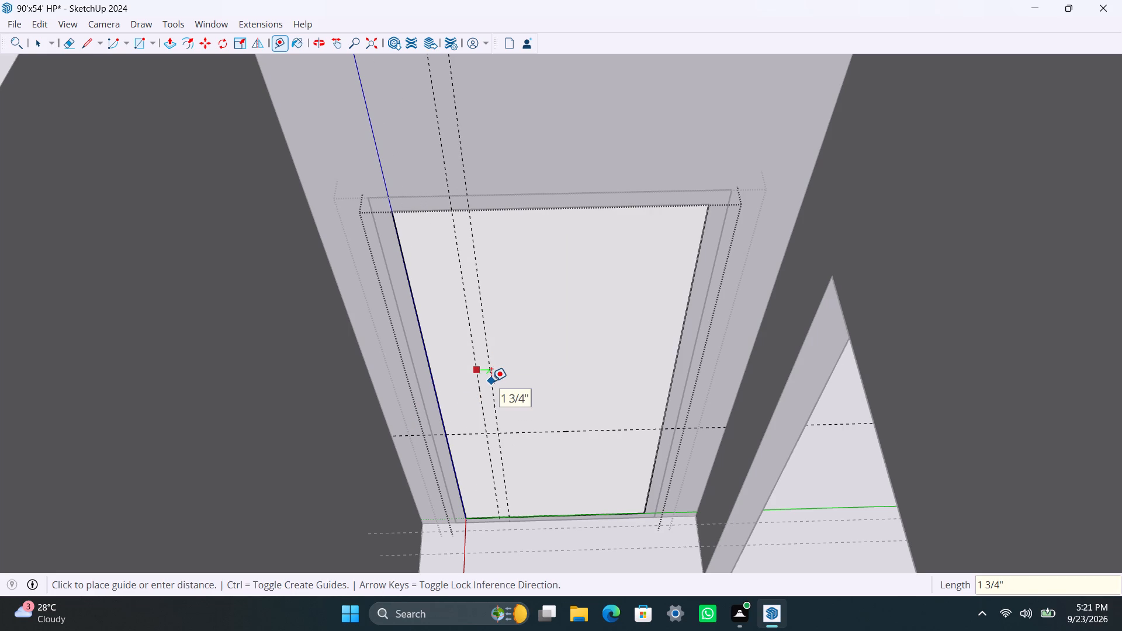
type("1.5\"")
key("Return")
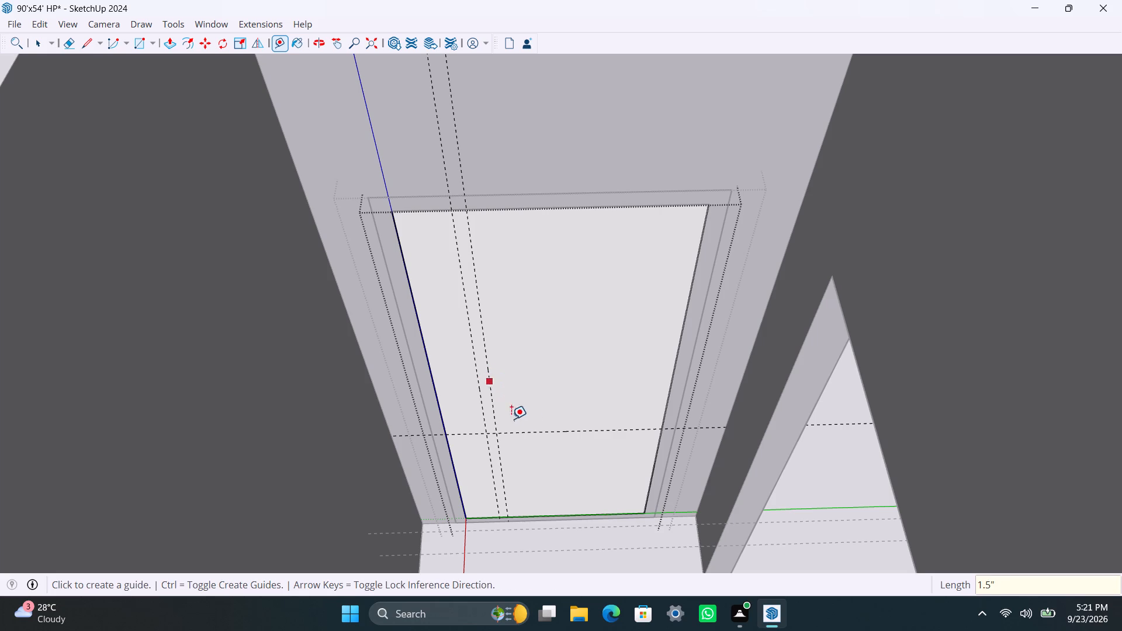
left_click(536, 434)
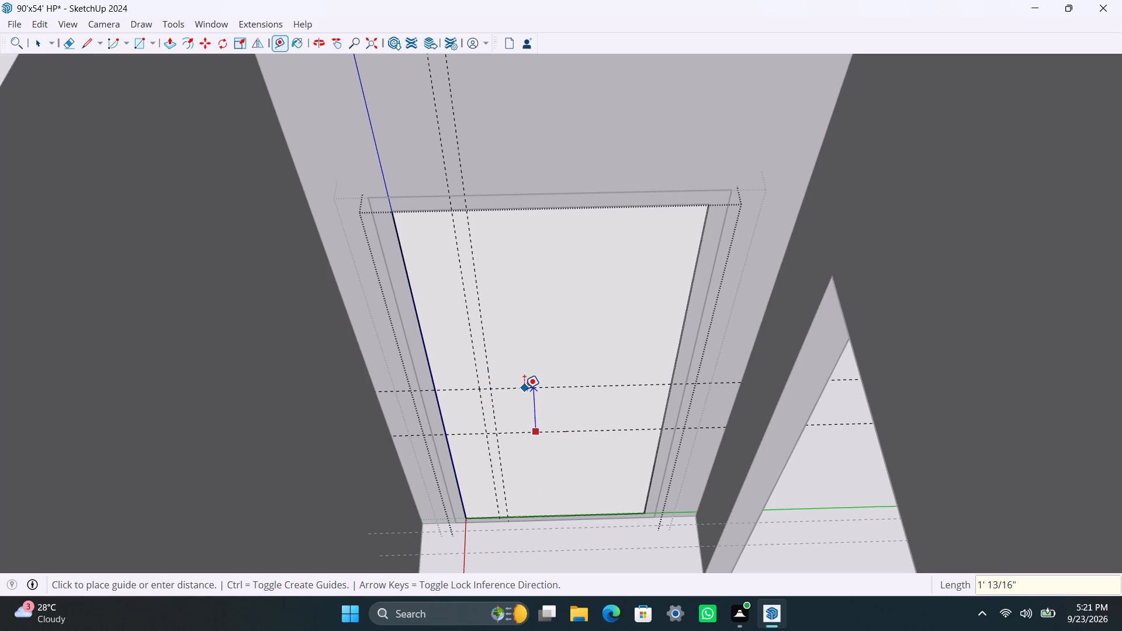
type("8\"")
key("Return")
key("space")
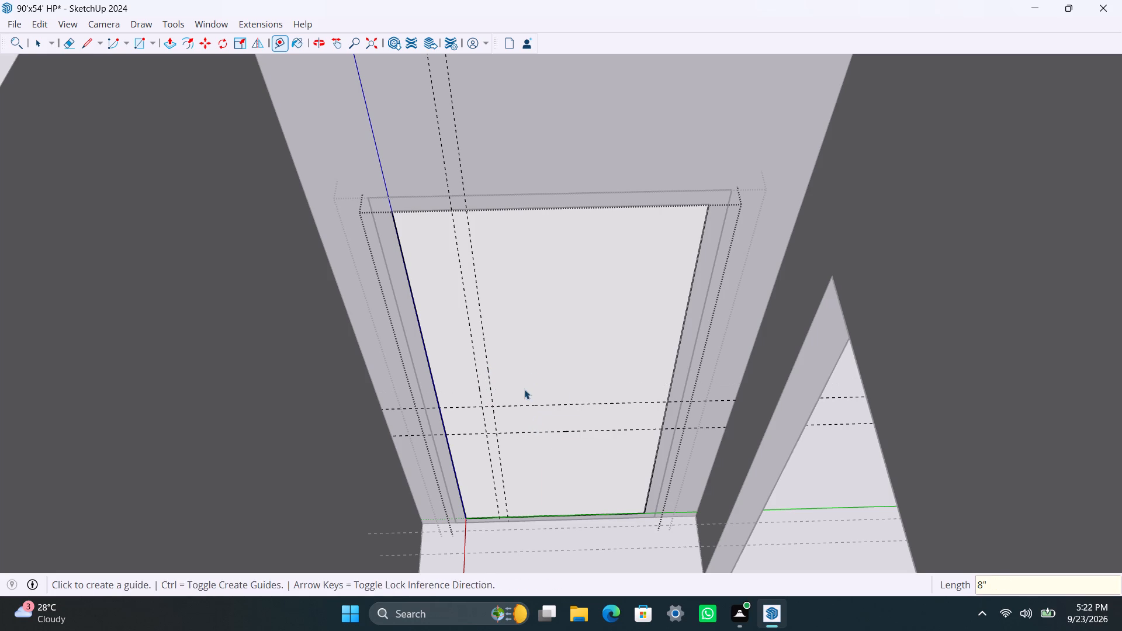
Draw the handle rectangle between the guide intersections on the narrow room's door panel and make it a group.
scroll(507, 429, "up", 8)
middle_click_drag(495, 426, 489, 335)
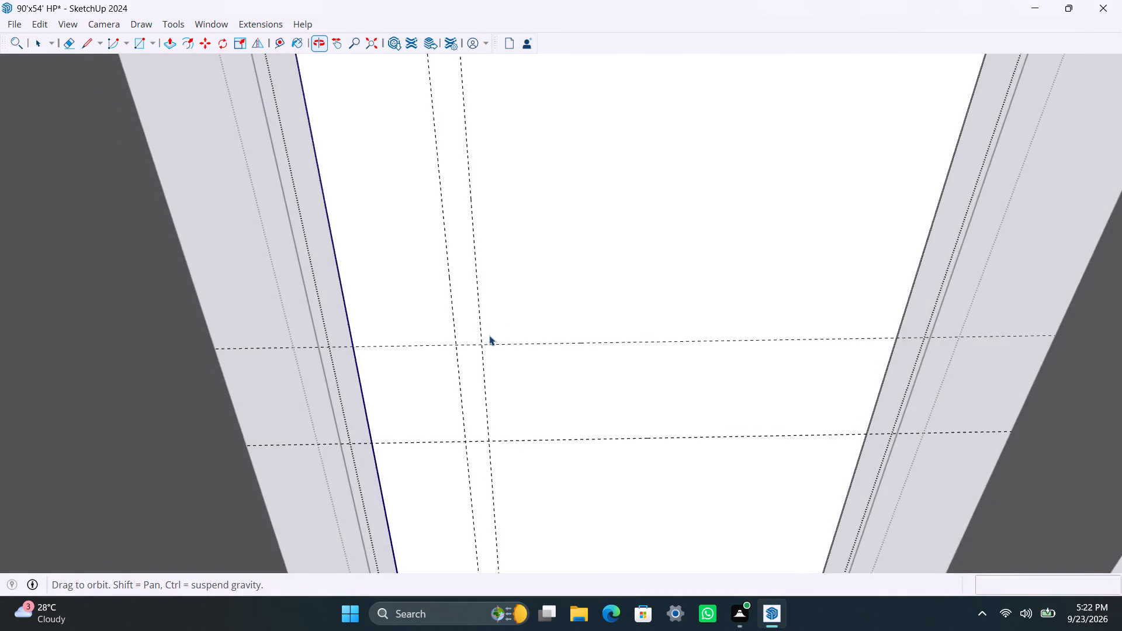
middle_click_drag(489, 335, 494, 327)
scroll(479, 408, "down", 4)
key("r")
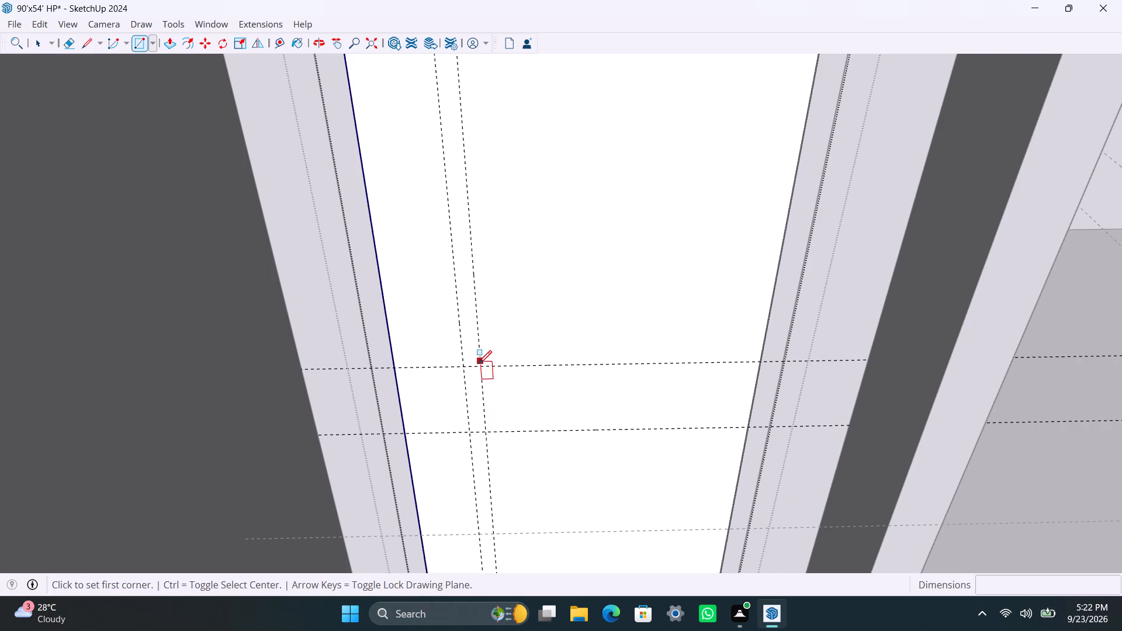
left_click(480, 367)
left_click(470, 432)
key("space")
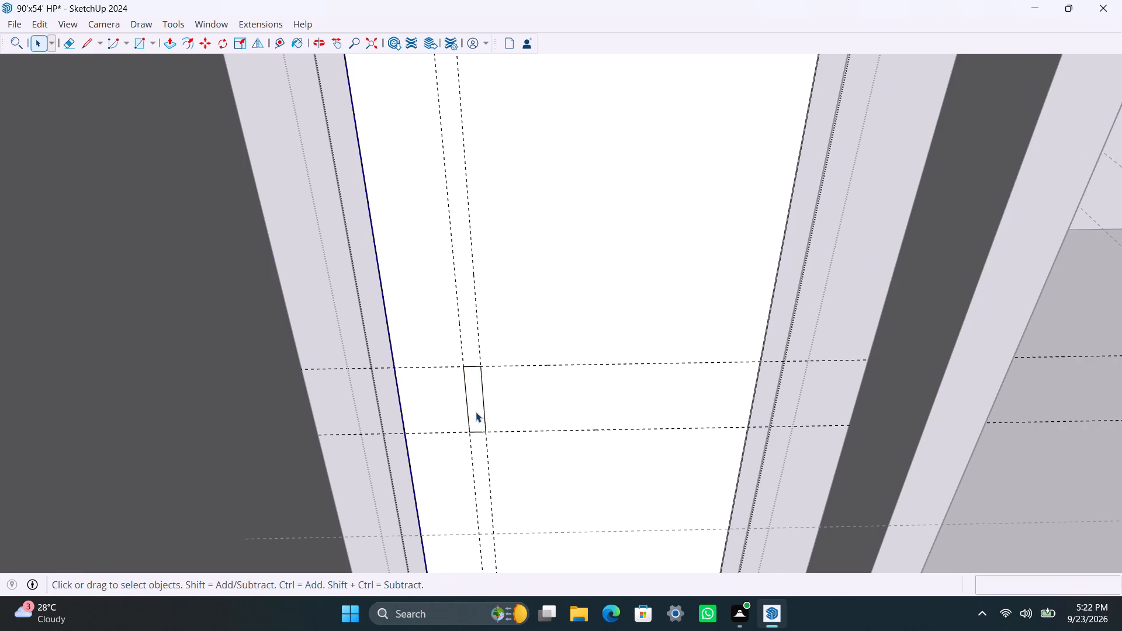
double_click(476, 411)
right_click(476, 411)
left_click(552, 179)
Open the handle group, Push/Pull its face 0.5" and close the nested door groups.
scroll(490, 385, "up", 2)
triple_click(475, 382)
key("p")
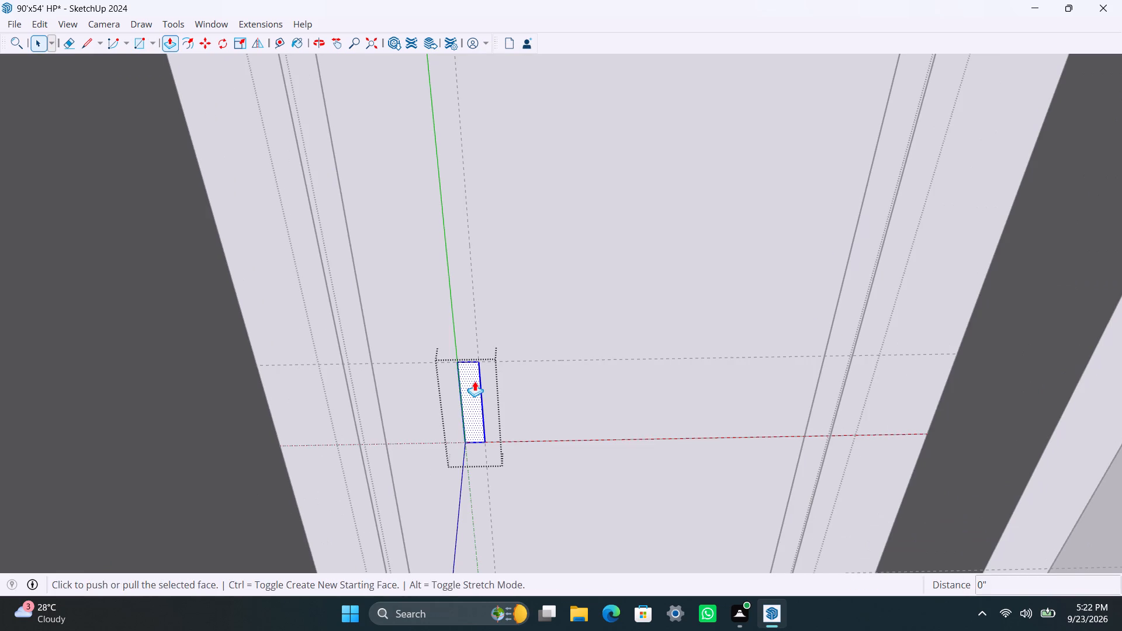
left_click_drag(475, 381, 473, 390)
type("0.5\"")
key("Return")
key("space")
scroll(524, 345, "down", 19)
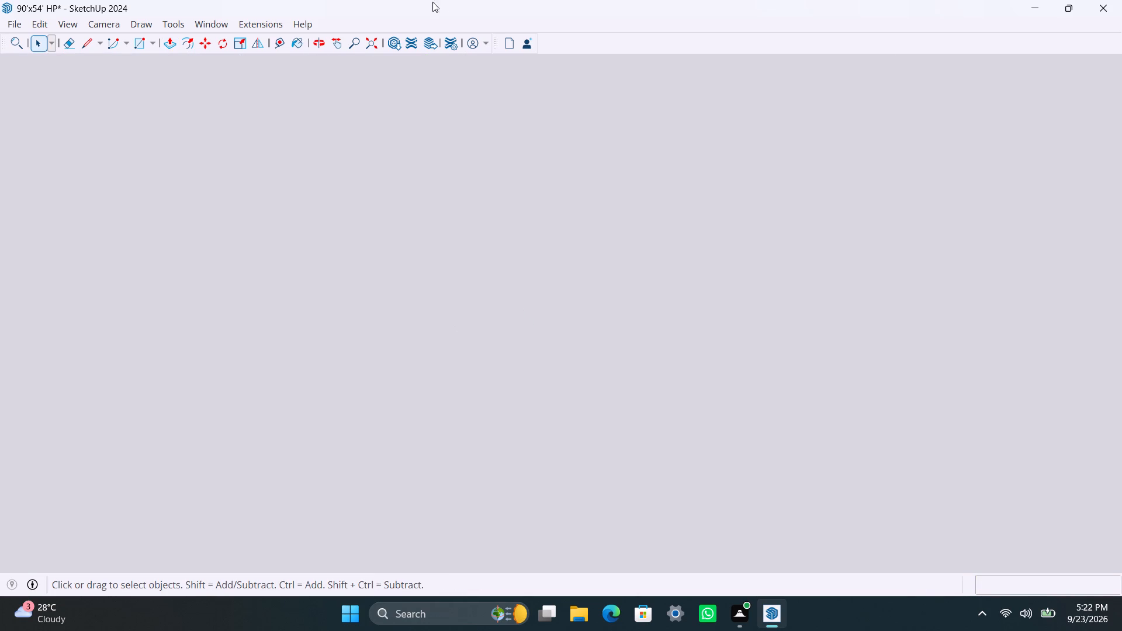
left_click(365, 40)
scroll(788, 436, "down", 4)
scroll(697, 386, "up", 4)
middle_click_drag(706, 344, 723, 352)
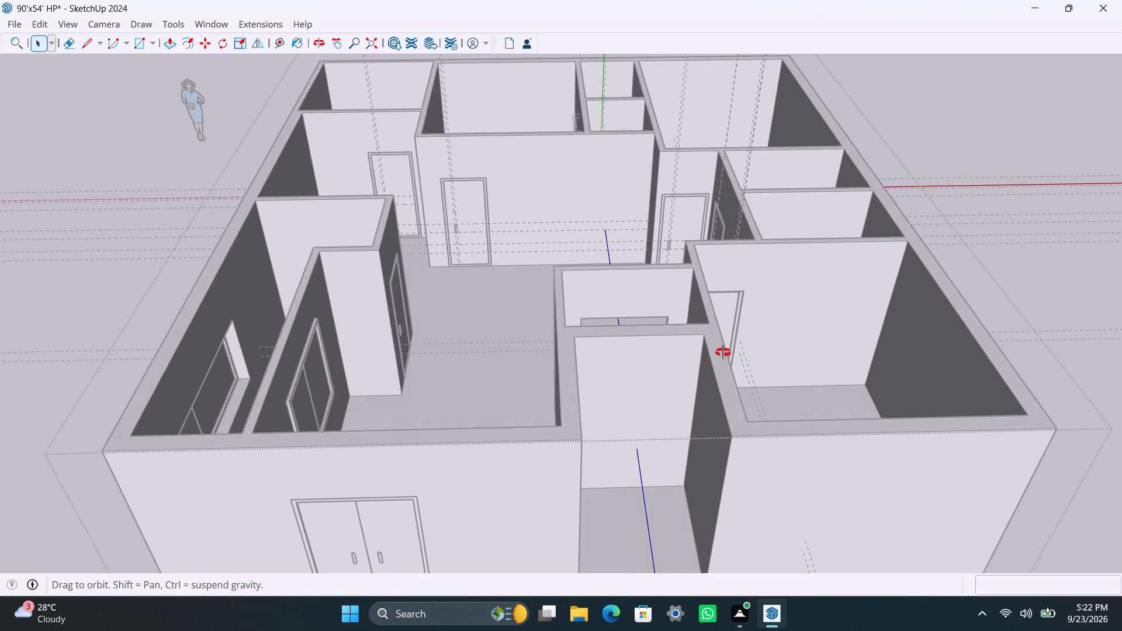
middle_click_drag(723, 352, 369, 463)
scroll(598, 292, "down", 4)
middle_click_drag(708, 285, 702, 286)
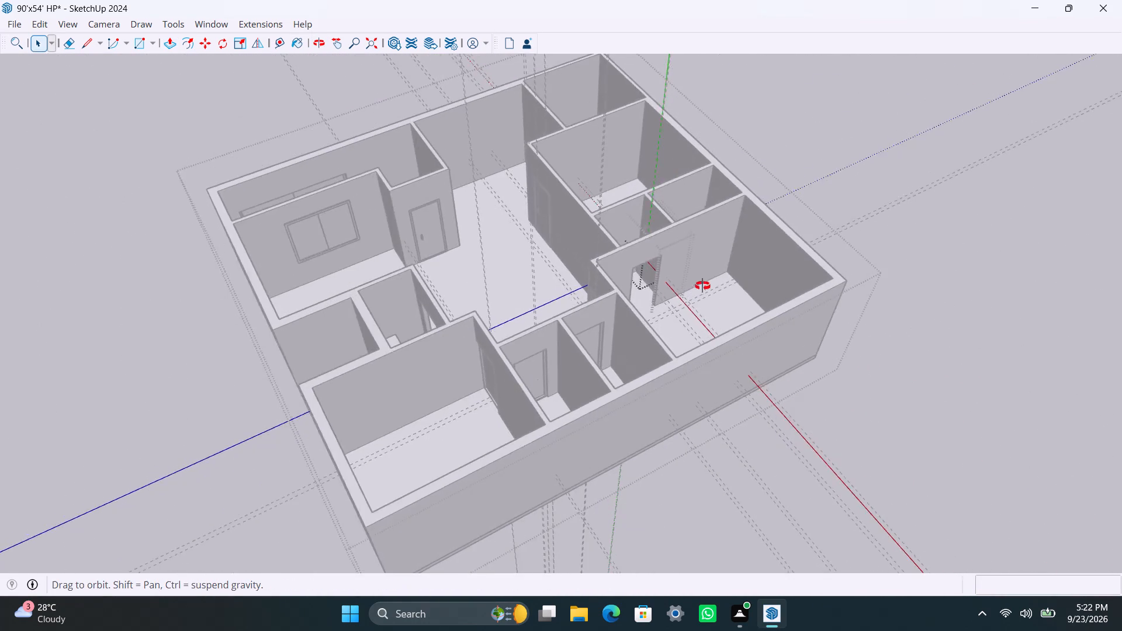
middle_click_drag(702, 286, 490, 289)
left_click(945, 221)
scroll(577, 393, "up", 1)
left_click(1028, 272)
left_click(1024, 273)
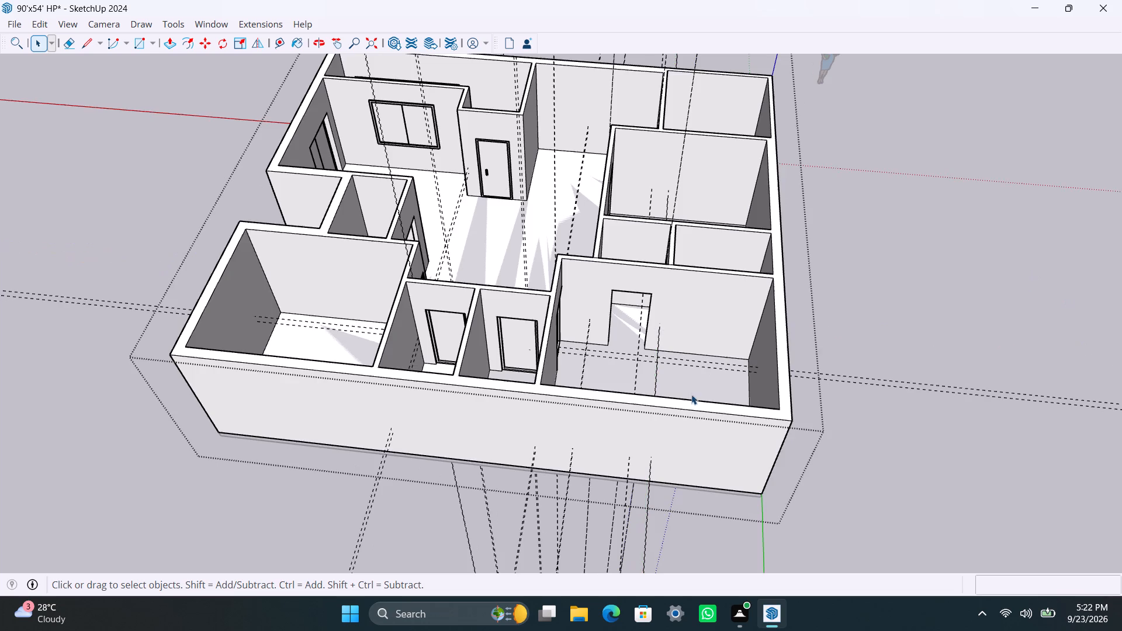
Draw a rectangle filling the empty doorway of the large corner room beside the narrow rooms and make it a group.
scroll(662, 366, "up", 3)
middle_click_drag(591, 386, 652, 498, "shift")
scroll(604, 453, "up", 4)
middle_click_drag(622, 463, 646, 450)
scroll(618, 432, "down", 4)
middle_click_drag(611, 432, 520, 584, "shift")
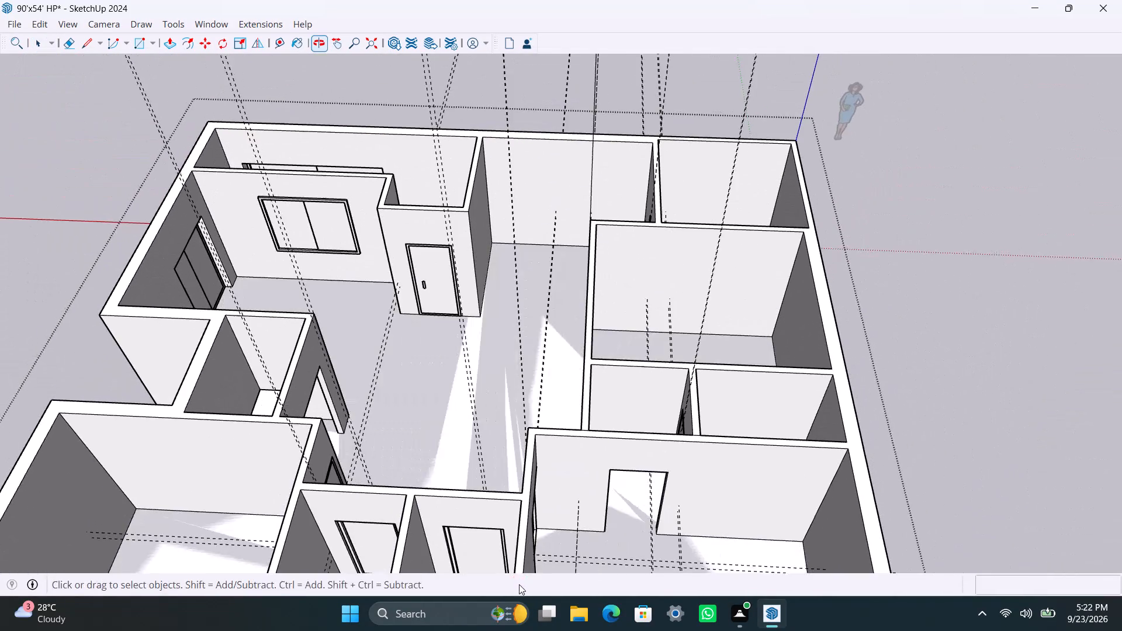
scroll(542, 543, "up", 2)
middle_click_drag(550, 502, 527, 425)
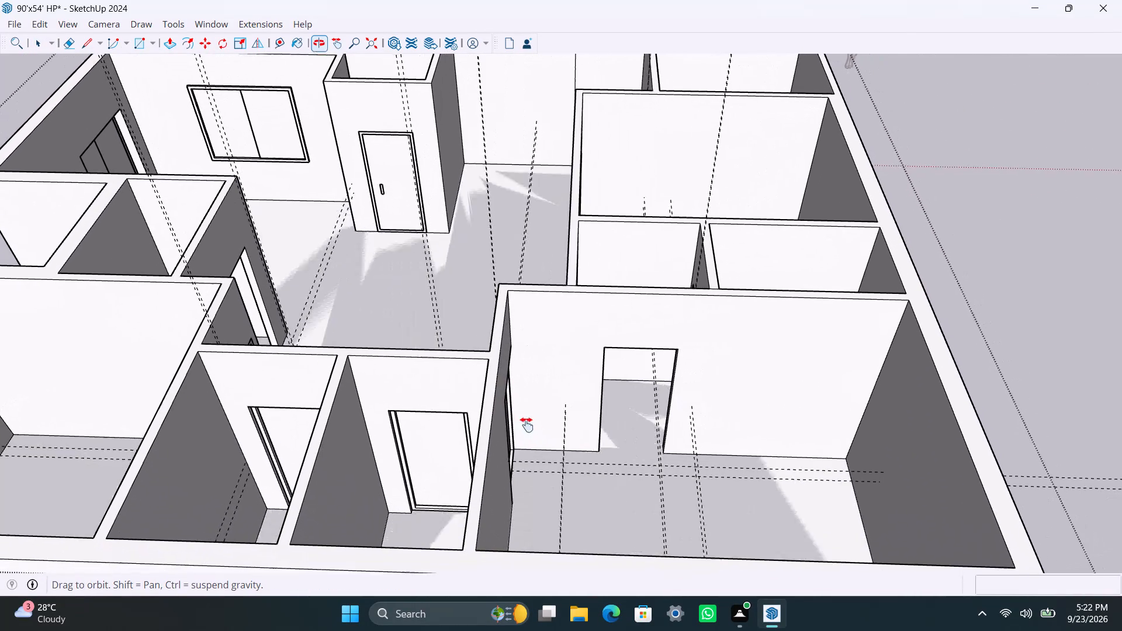
middle_click_drag(527, 425, 527, 424)
scroll(584, 394, "up", 5)
middle_click_drag(572, 377, 537, 388)
scroll(565, 360, "up", 4)
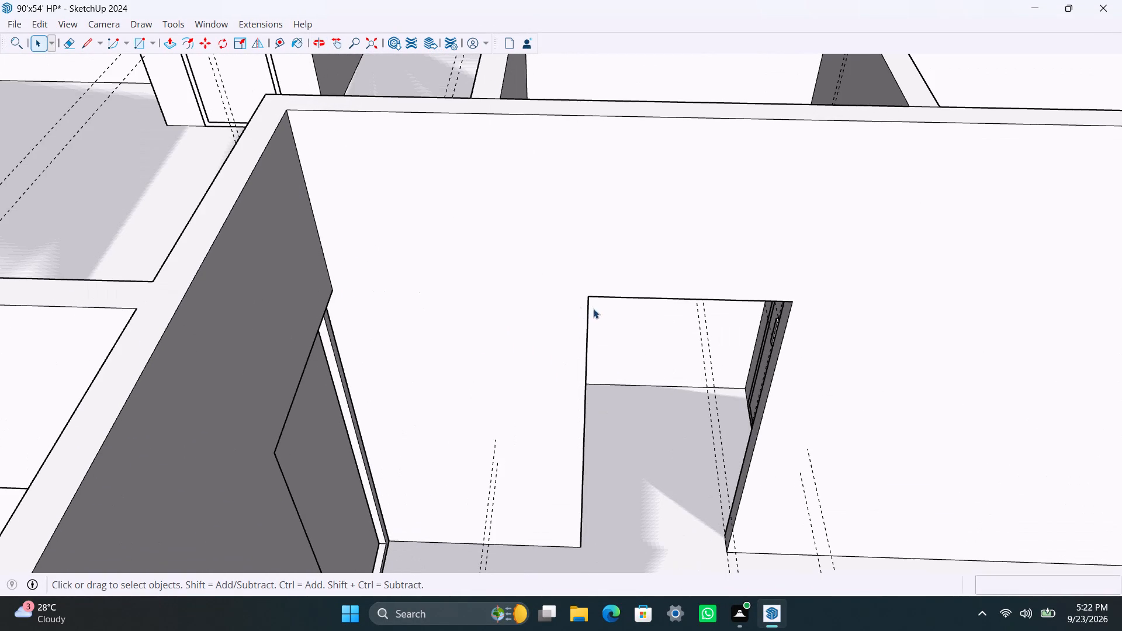
left_click(504, 287)
scroll(508, 348, "down", 4)
middle_click_drag(496, 362, 490, 365, "shift")
left_click(482, 348)
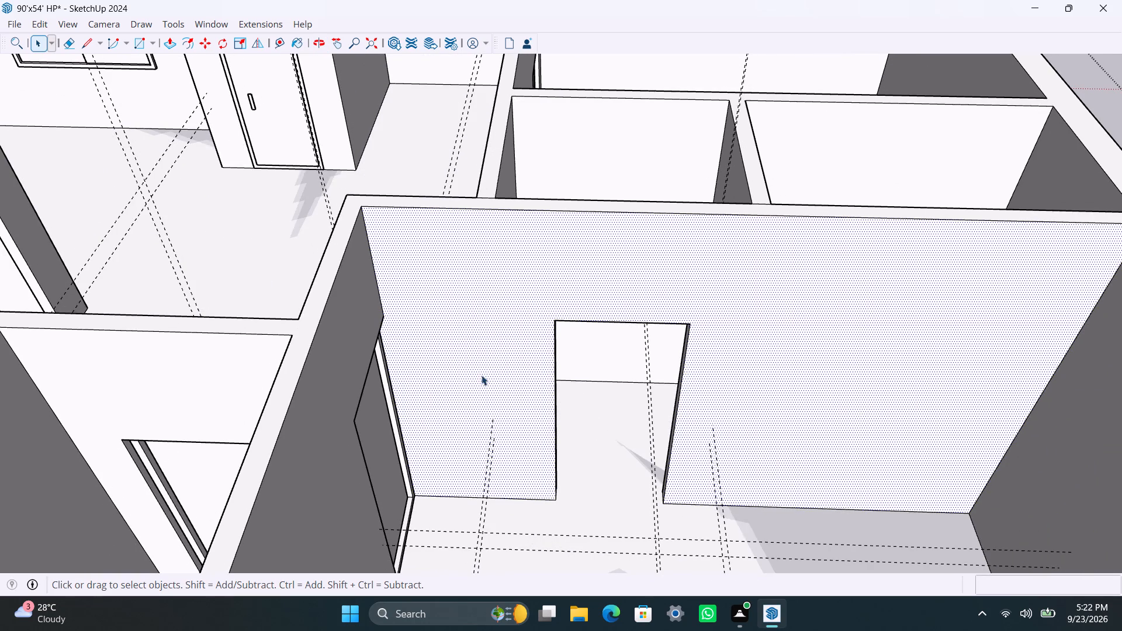
key("r")
left_click(561, 317)
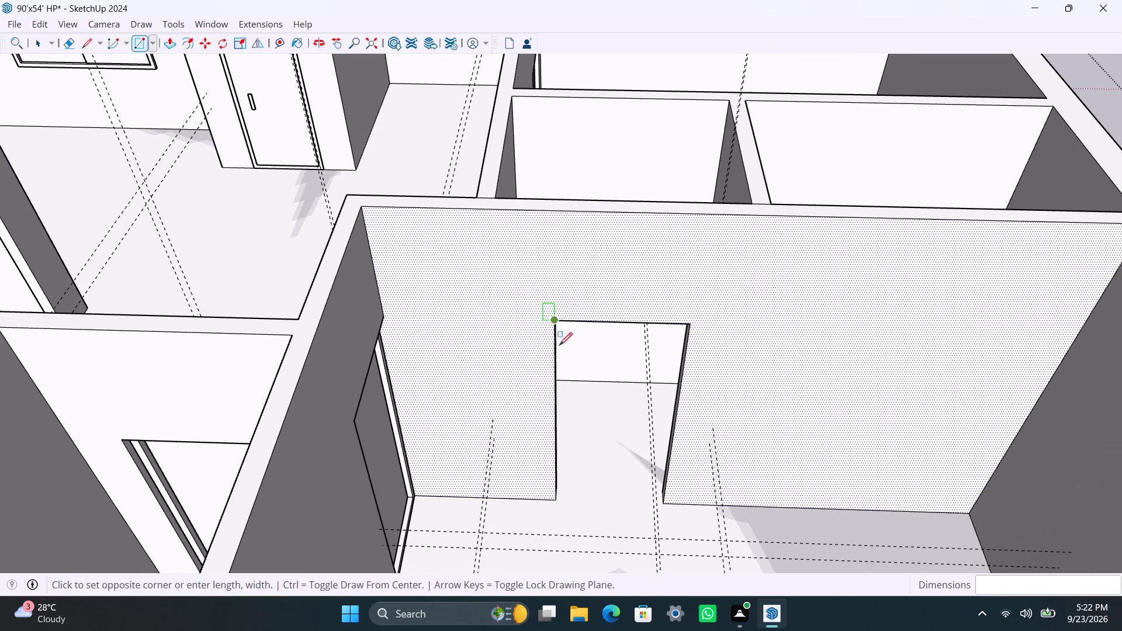
left_click(662, 503)
key("space")
double_click(633, 476)
right_click(632, 475)
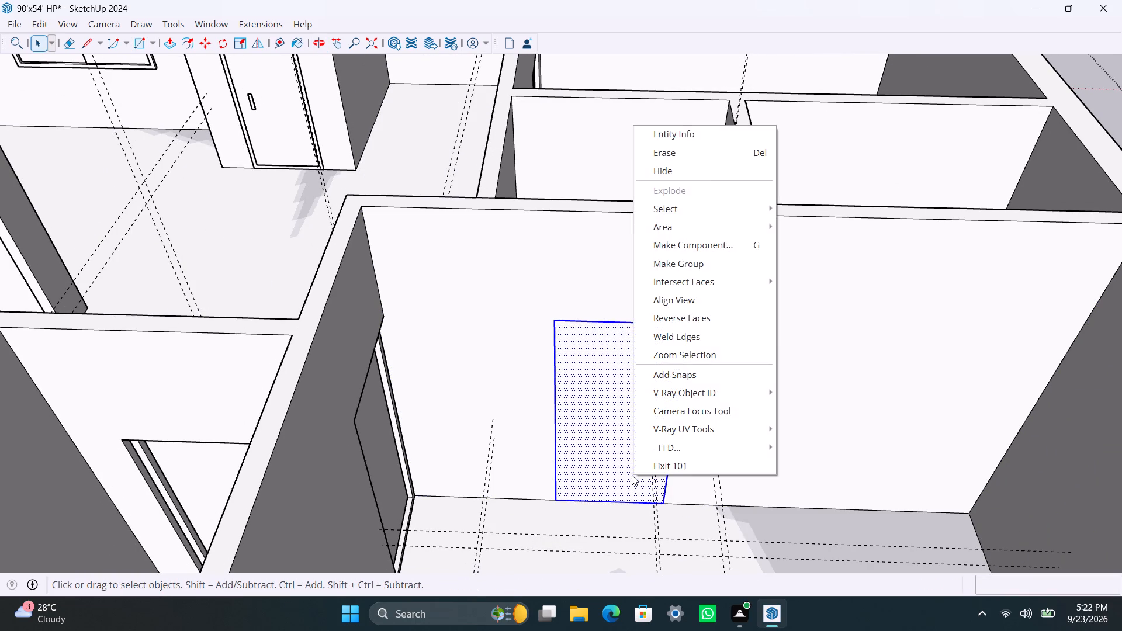
left_click(678, 254)
Open the corner room's doorway group, offset its outline 2" inward and delete the inner face to leave a door frame.
scroll(587, 417, "up", 3)
triple_click(552, 378)
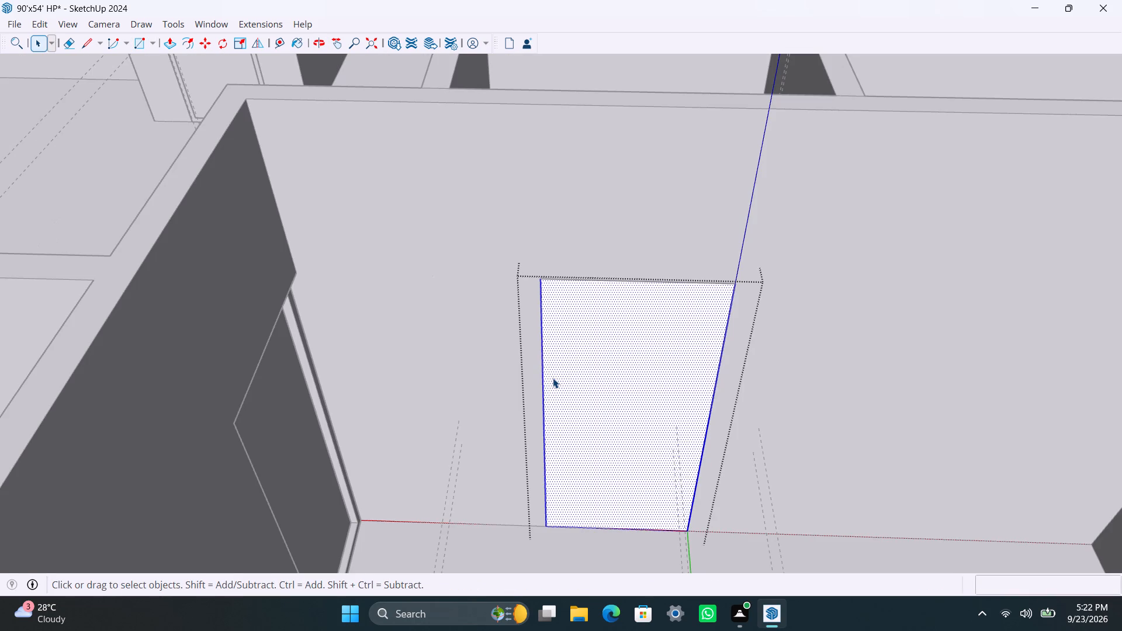
key("f")
left_click(567, 362)
type("2\"")
key("Return")
key("space")
left_click(585, 377)
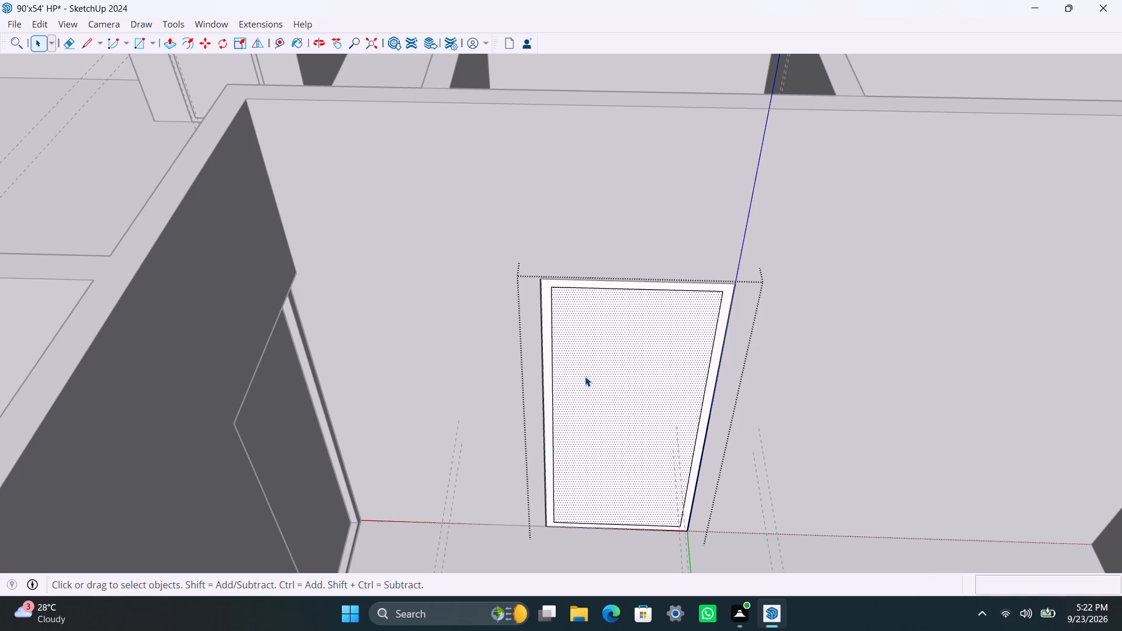
key("Delete")
Push/Pull the corner room's door frame face 2.5".
scroll(560, 465, "up", 4)
left_click(547, 453)
key("p")
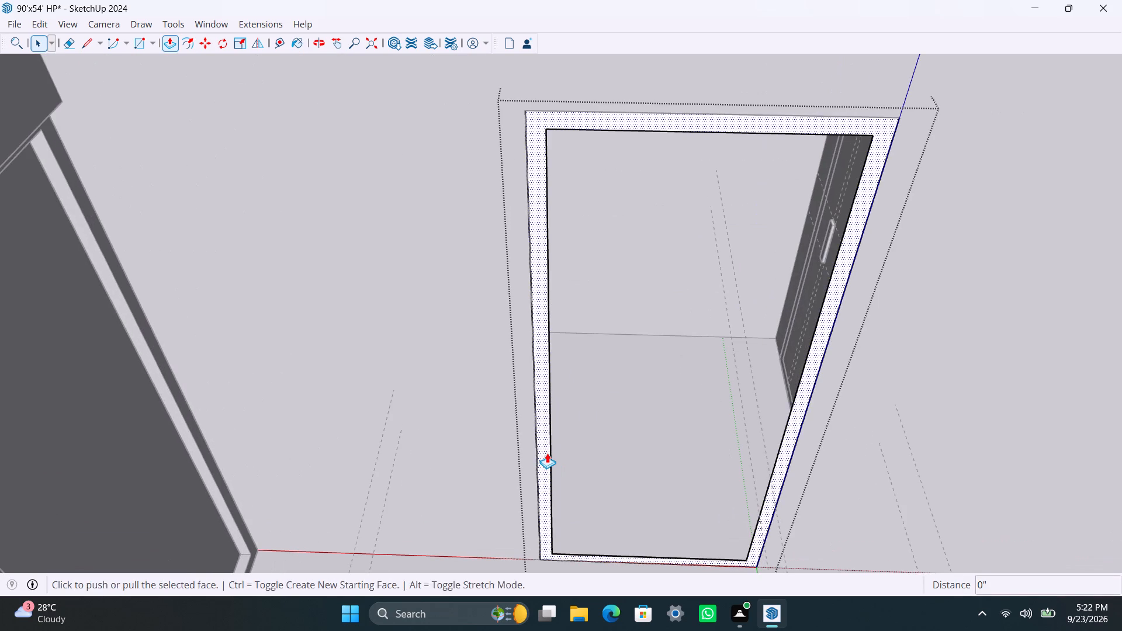
left_click(547, 453)
type("2.5\"")
key("Return")
key("space")
scroll(549, 375, "down", 9)
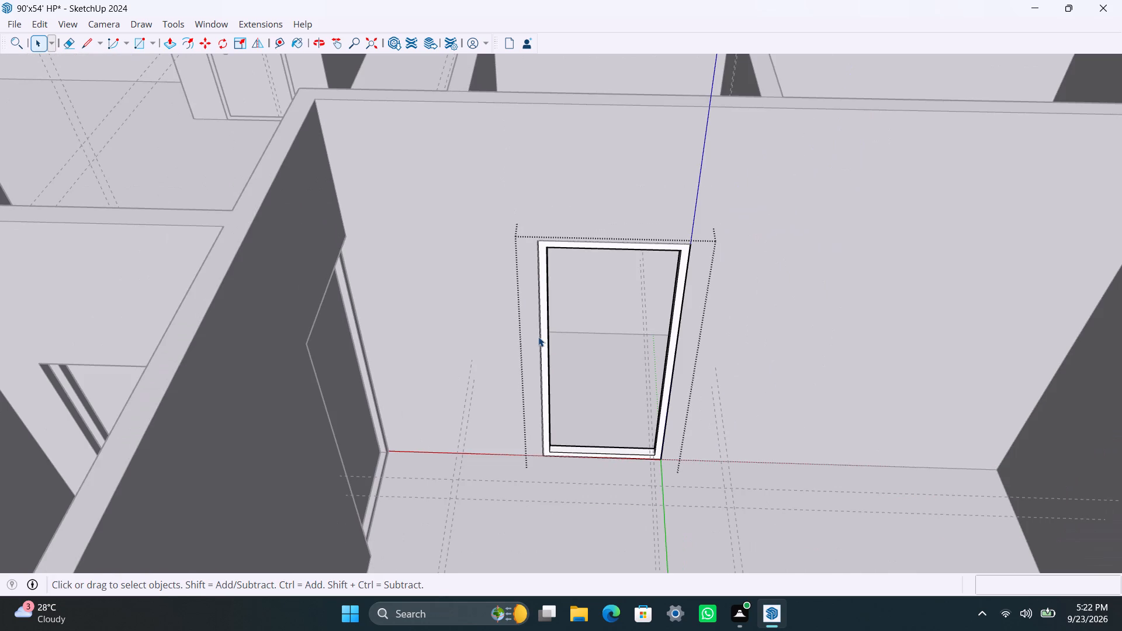
Draw a rectangle filling the opening of the corner room's door frame and make it a group.
key("r")
left_click(552, 249)
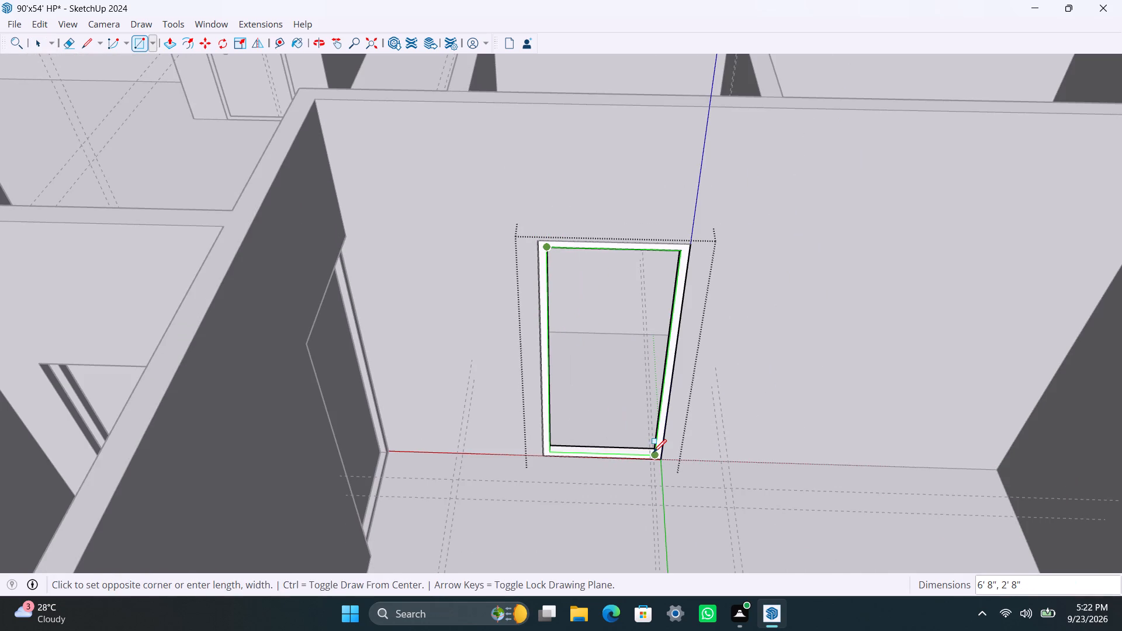
left_click(653, 452)
key("space")
double_click(633, 434)
right_click(633, 432)
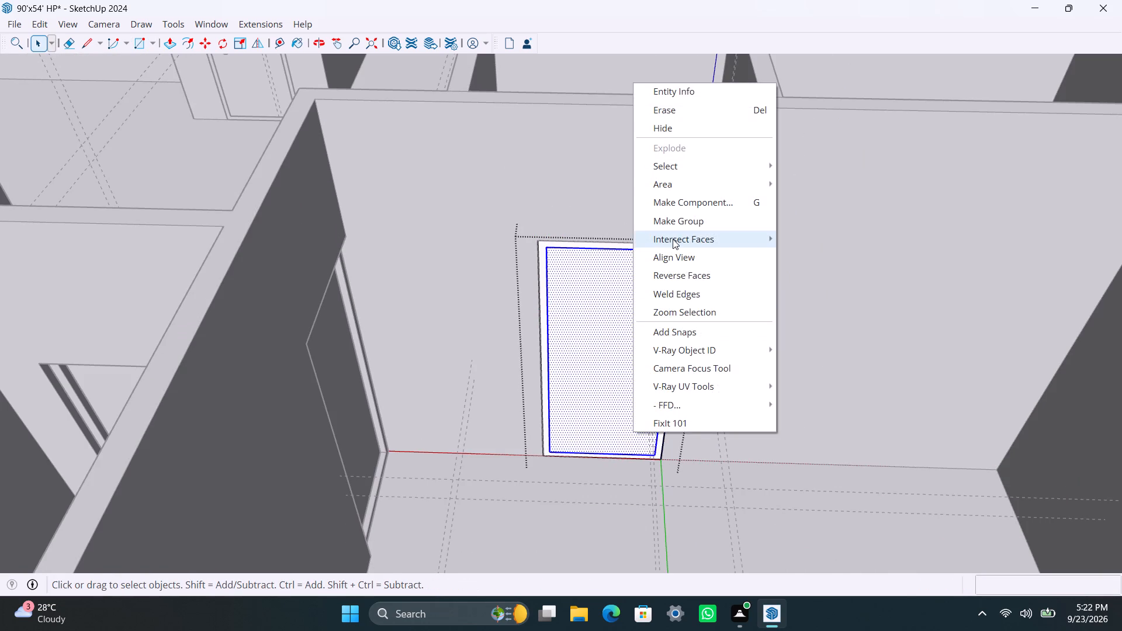
left_click(674, 227)
Open the corner room's door panel group and Push/Pull its face 18 mm.
triple_click(619, 353)
key("p")
left_click_drag(619, 353, 612, 345)
type("18mm")
key("Return")
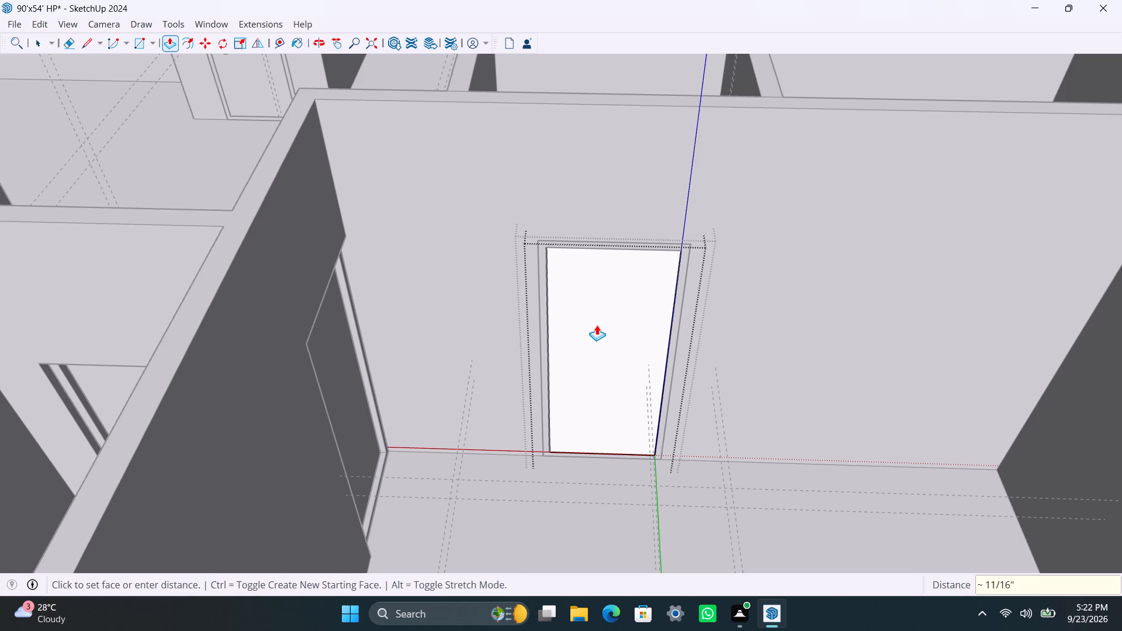
key("space")
Place guides on the corner room's door panel 4' below its top edge and 6" in from its side edge.
scroll(596, 325, "up", 4)
key("t")
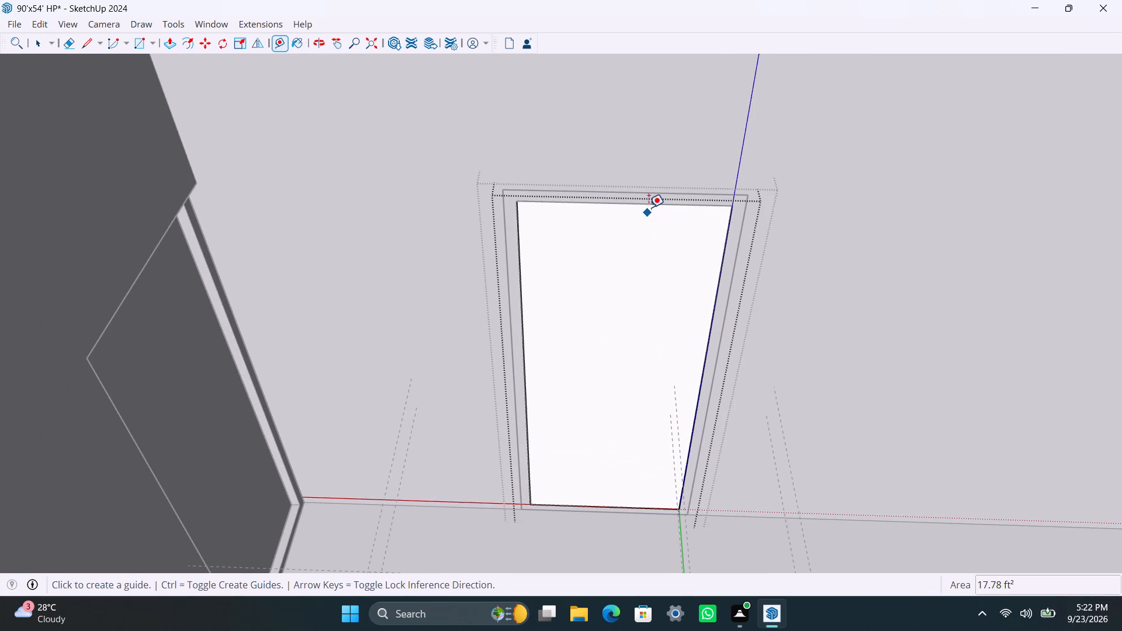
left_click(649, 202)
type("4'")
key("Return")
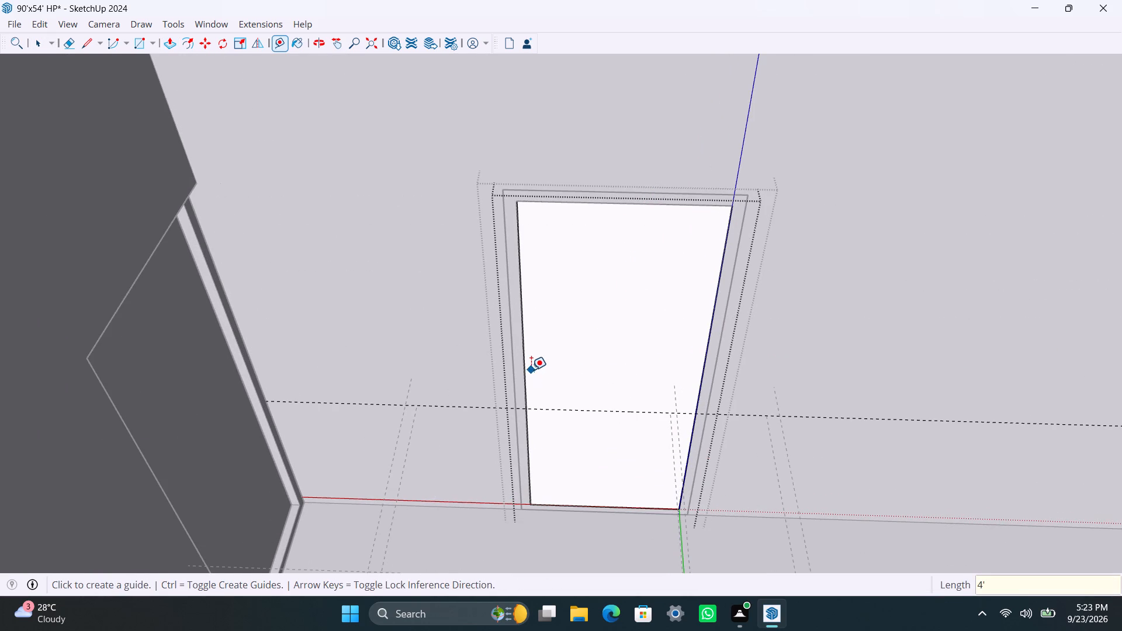
left_click(528, 364)
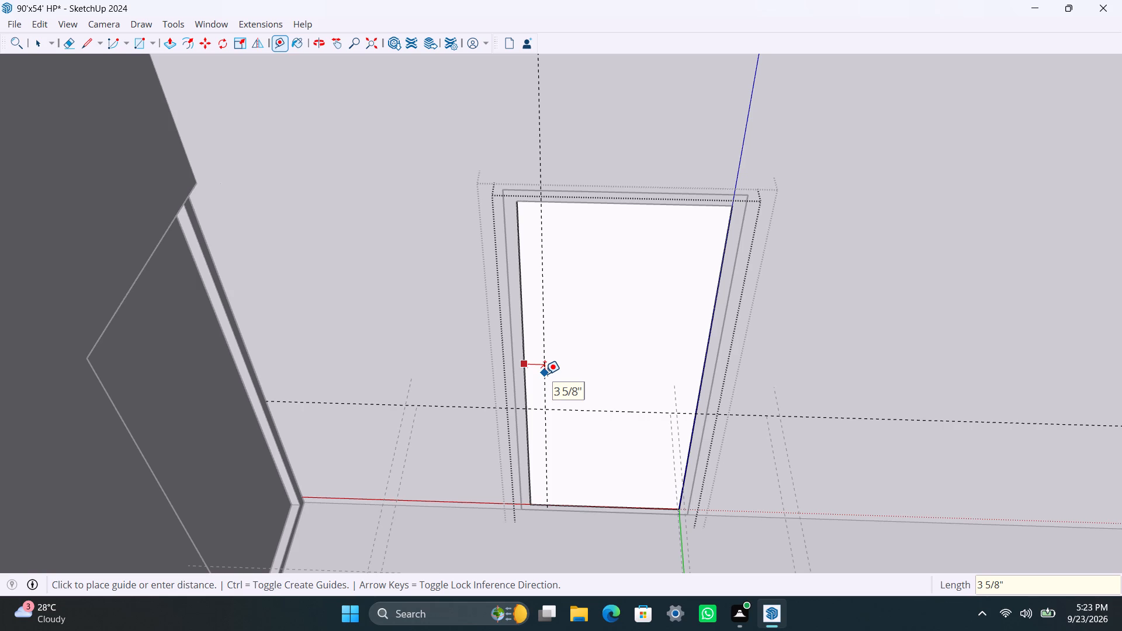
type("6\"")
key("Return")
Add a guide 1.5" further in from the vertical guide and another 8" above the horizontal guide for the handle.
left_click(560, 357)
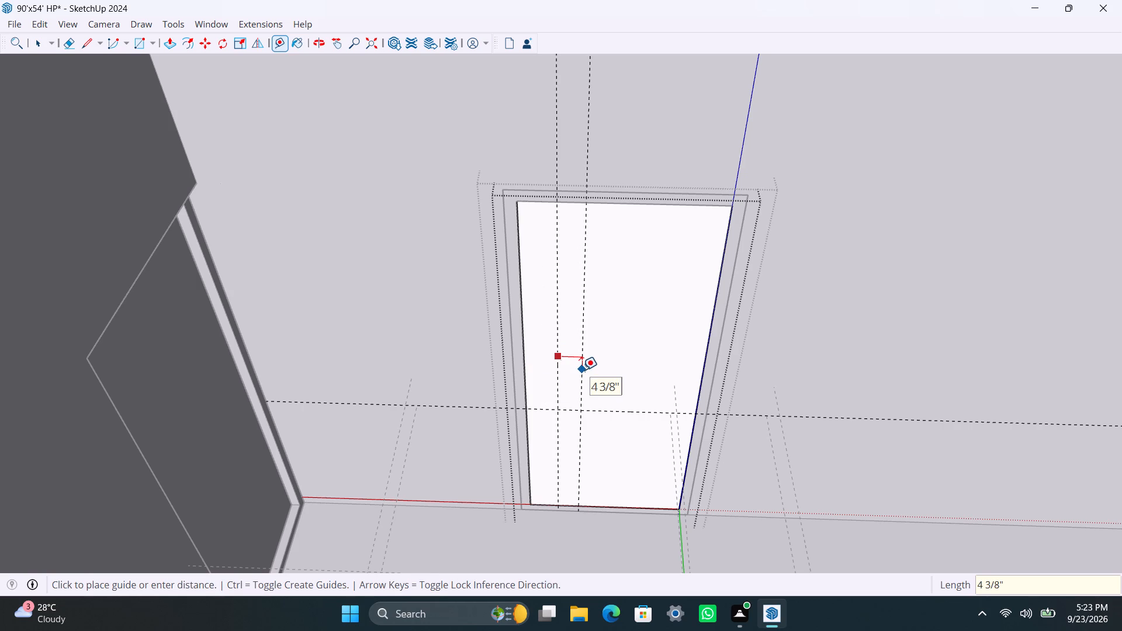
type("1.5\"")
key("Return")
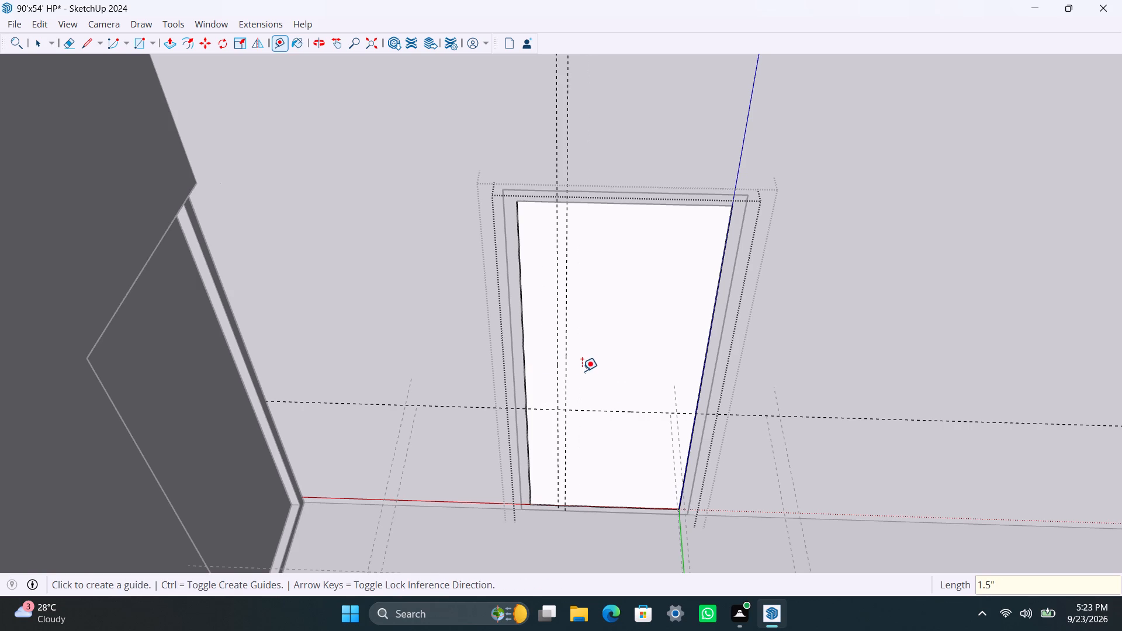
left_click(618, 414)
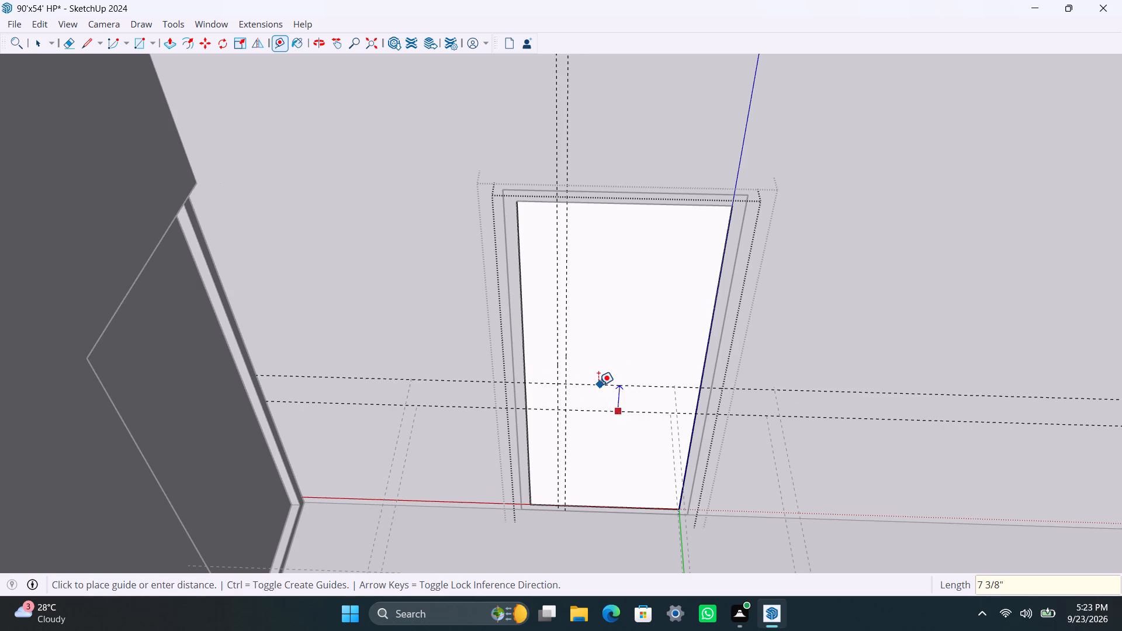
type("8\"")
key("Return")
key("space")
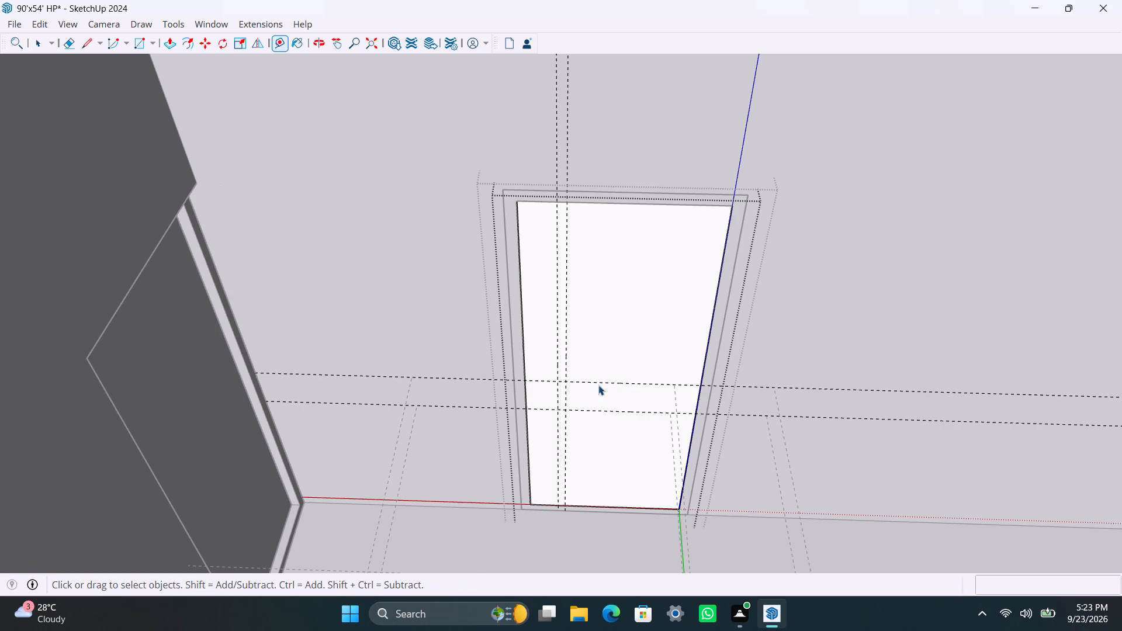
Draw the 1.5" by 8" handle rectangle between the guide intersections and make it a group.
scroll(597, 386, "up", 9)
middle_click_drag(592, 414, 597, 349)
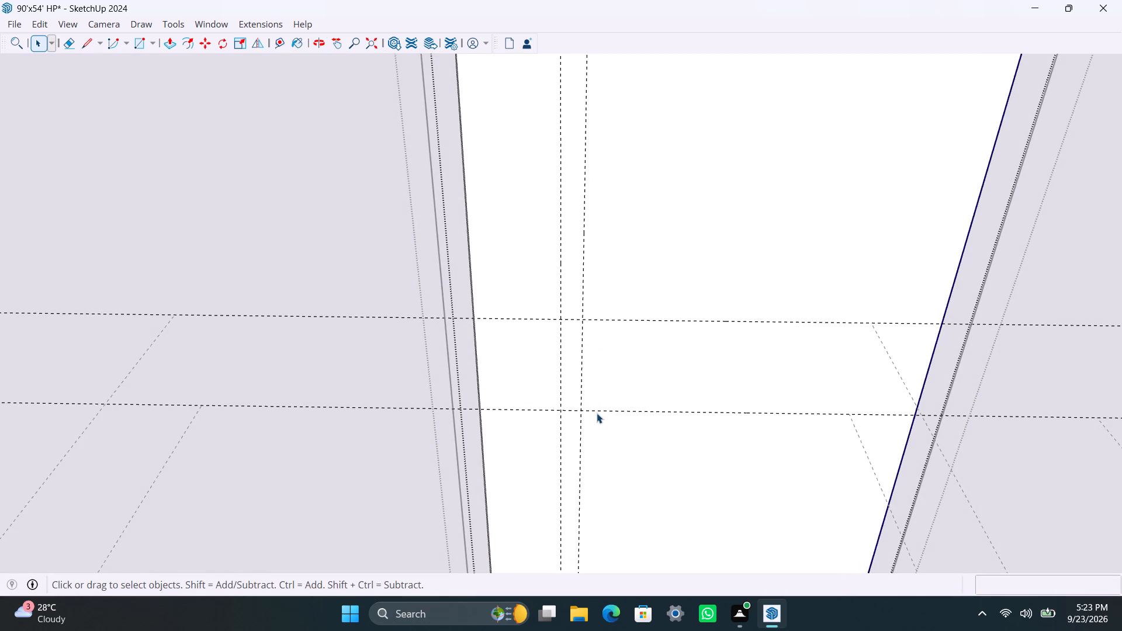
key("r")
left_click(581, 318)
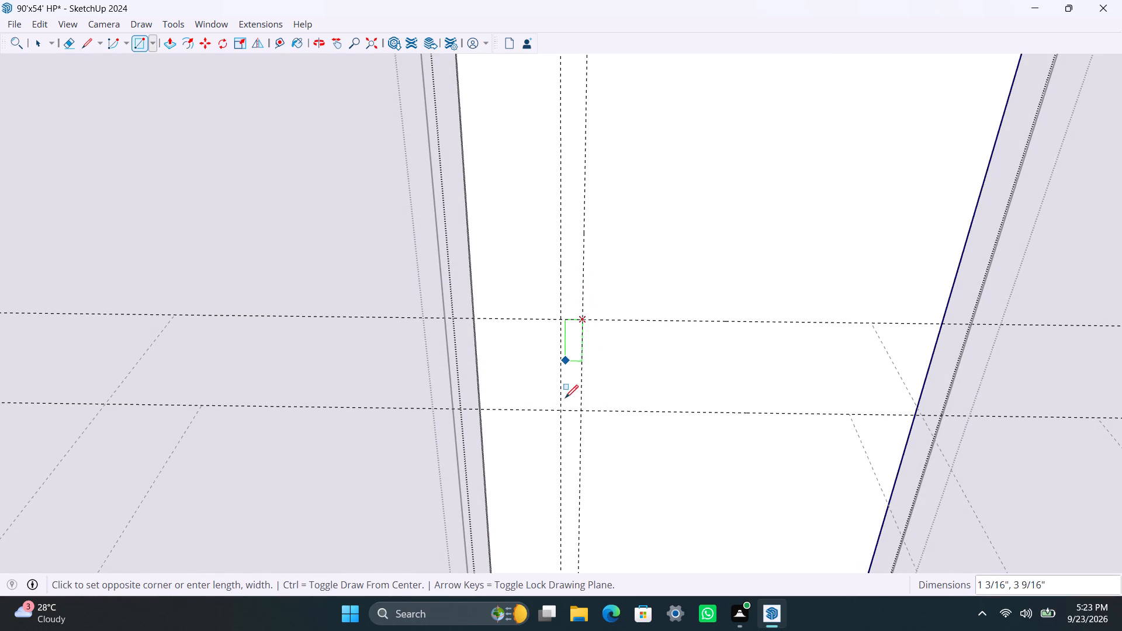
left_click(563, 411)
key("space")
double_click(569, 387)
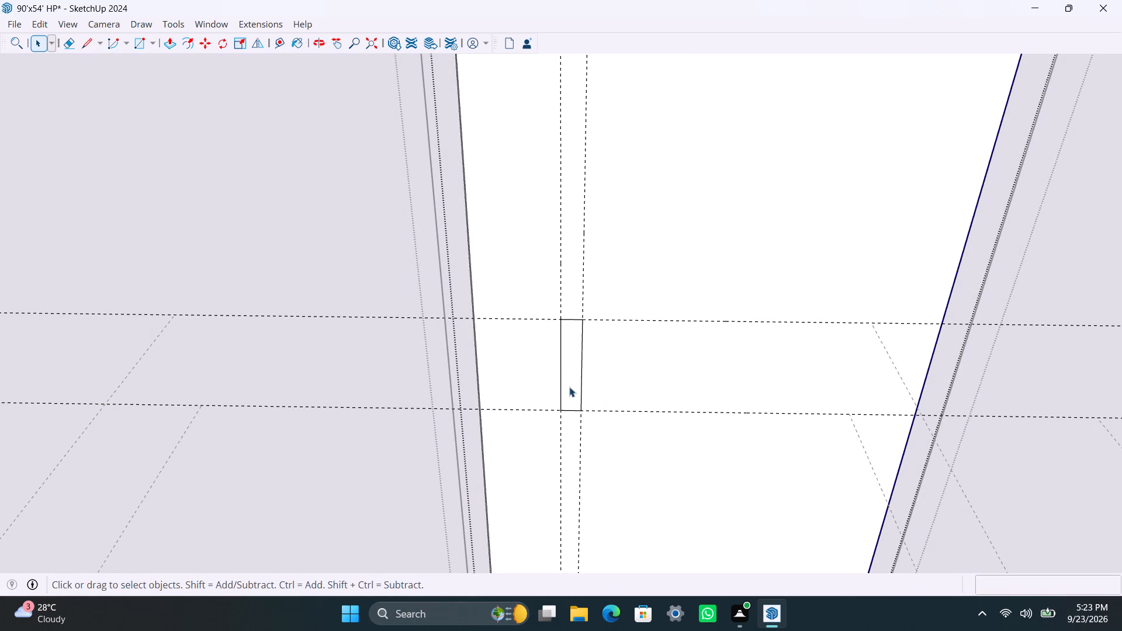
right_click(569, 386)
left_click(645, 155)
Open the corner room door's handle group and Push/Pull its face 0.5".
scroll(562, 403, "up", 3)
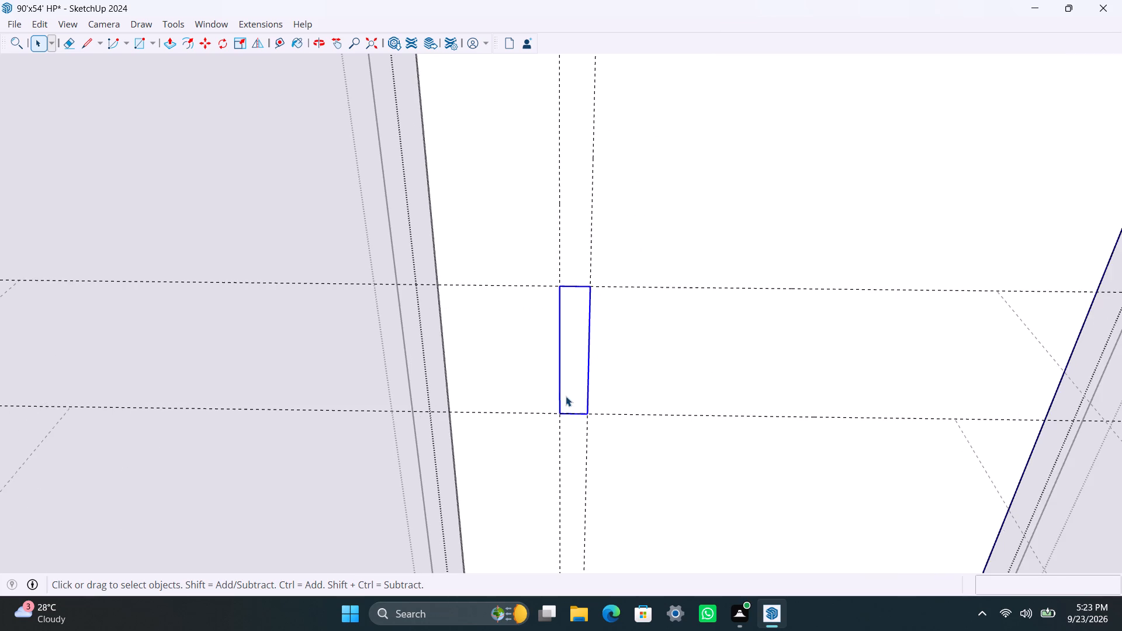
triple_click(567, 393)
key("p")
left_click(567, 393)
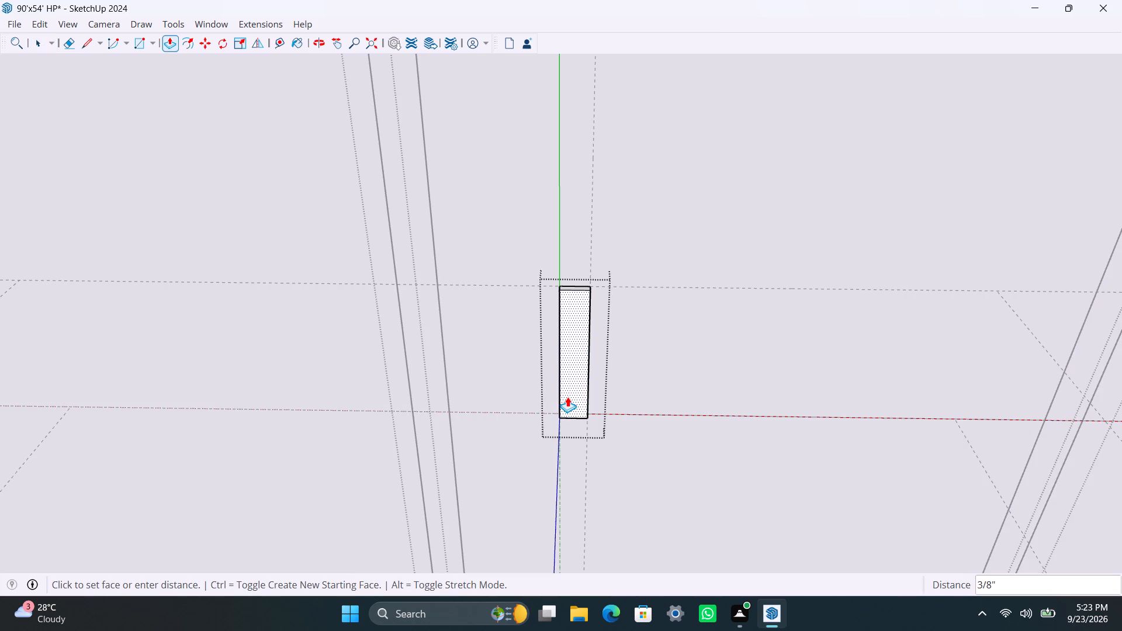
type("0.5\"")
key("Return")
key("space")
Close all the open nested groups and delete every guide in the model.
scroll(567, 380, "down", 20)
scroll(567, 380, "down", 9)
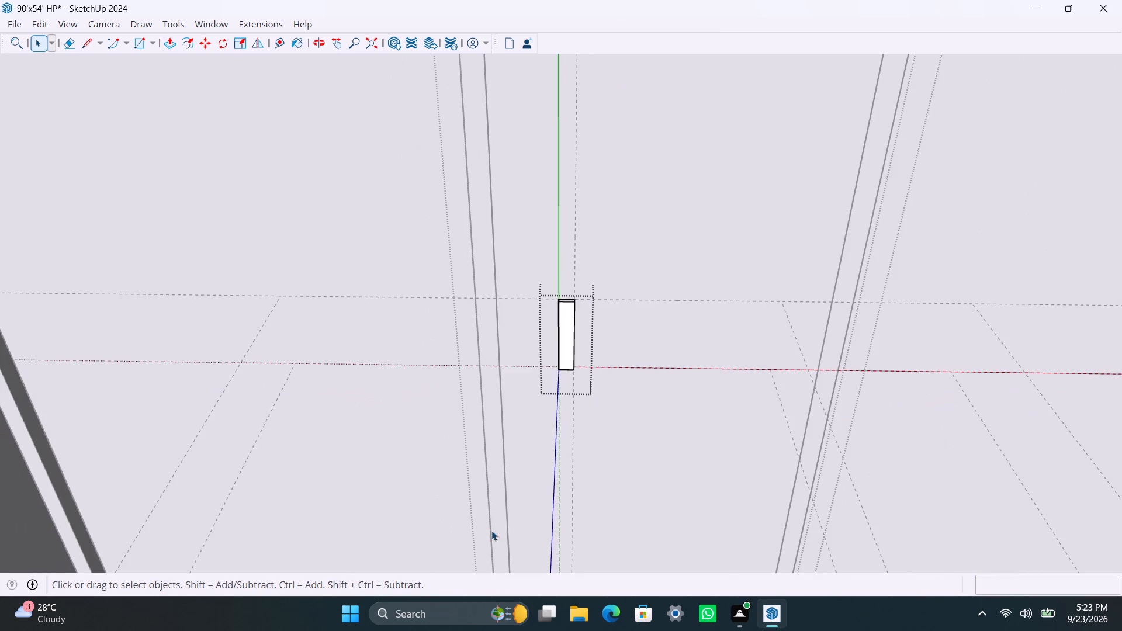
scroll(491, 531, "down", 20)
scroll(491, 531, "down", 14)
left_click(778, 320)
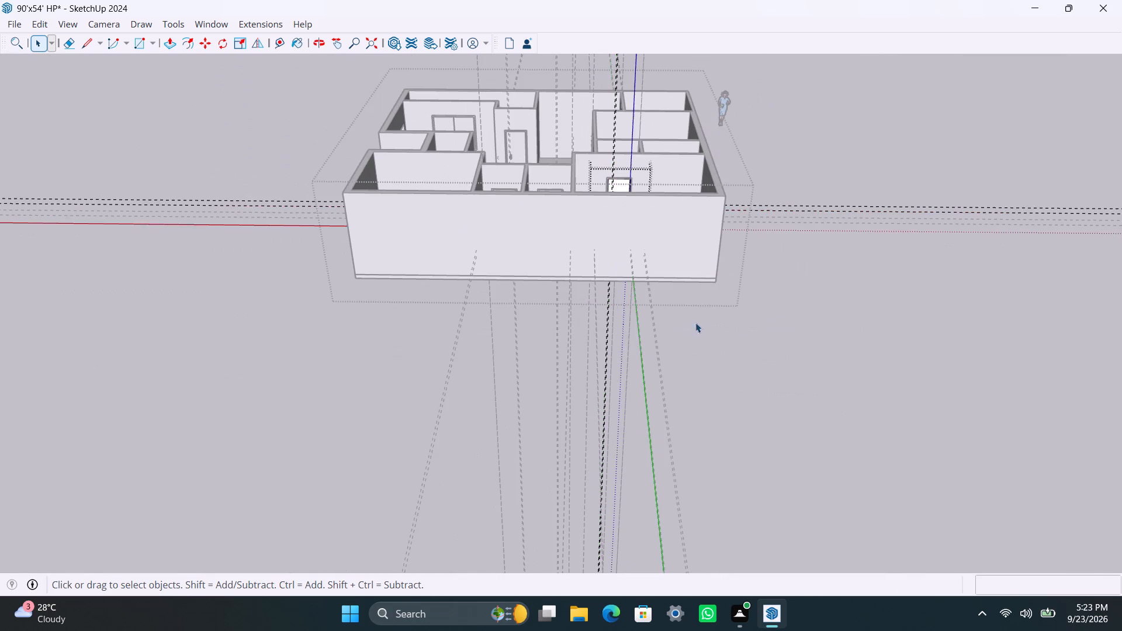
scroll(505, 242, "up", 3)
middle_click_drag(380, 324, 888, 307)
triple_click(407, 403)
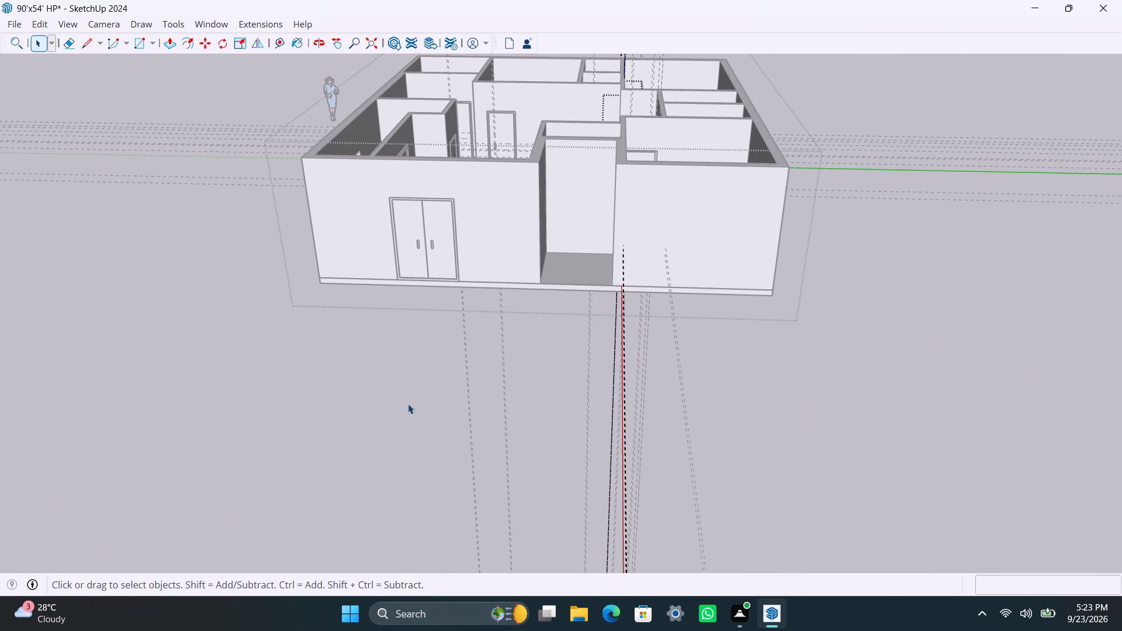
left_click(406, 401)
triple_click(404, 396)
left_click(404, 393)
scroll(395, 292, "down", 6)
middle_click_drag(406, 344, 415, 345)
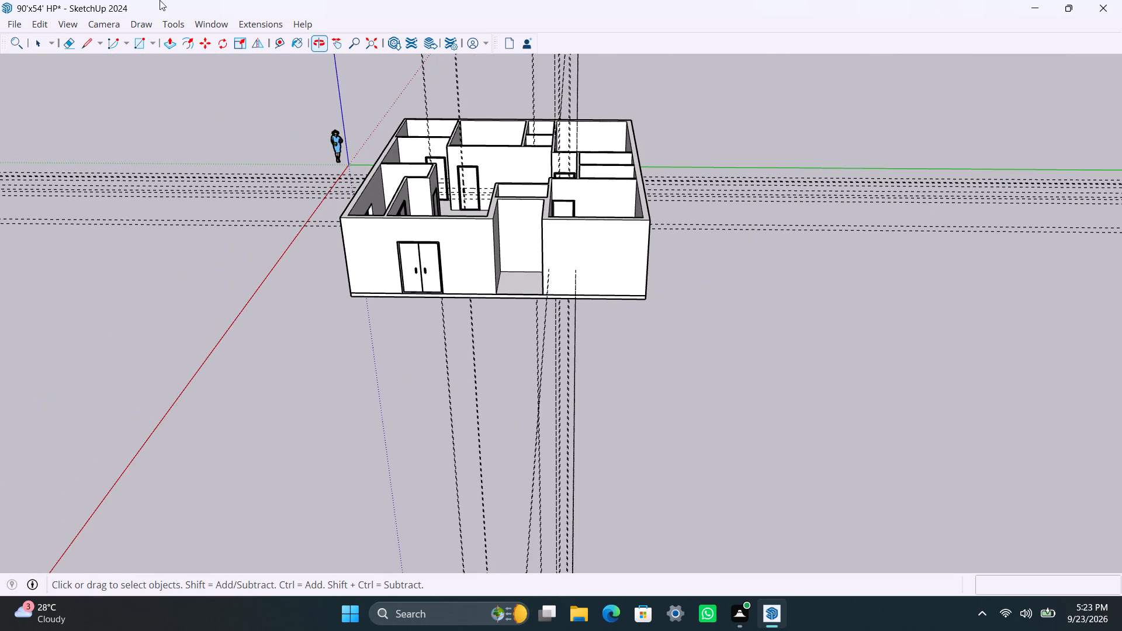
left_click(44, 22)
left_click(93, 171)
Select the house walls group and run FixIt 101 on it.
scroll(458, 256, "down", 4)
scroll(461, 245, "up", 8)
middle_click_drag(451, 244, 555, 306)
left_click(543, 316)
right_click(542, 316)
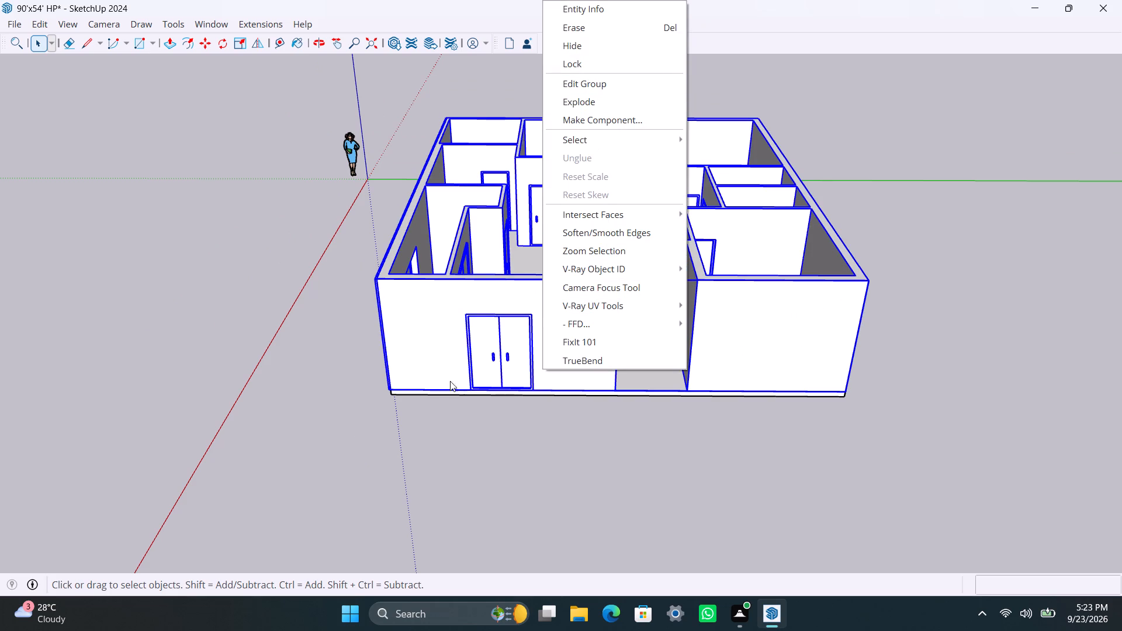
scroll(409, 404, "up", 9)
scroll(407, 363, "down", 6)
left_click(621, 345)
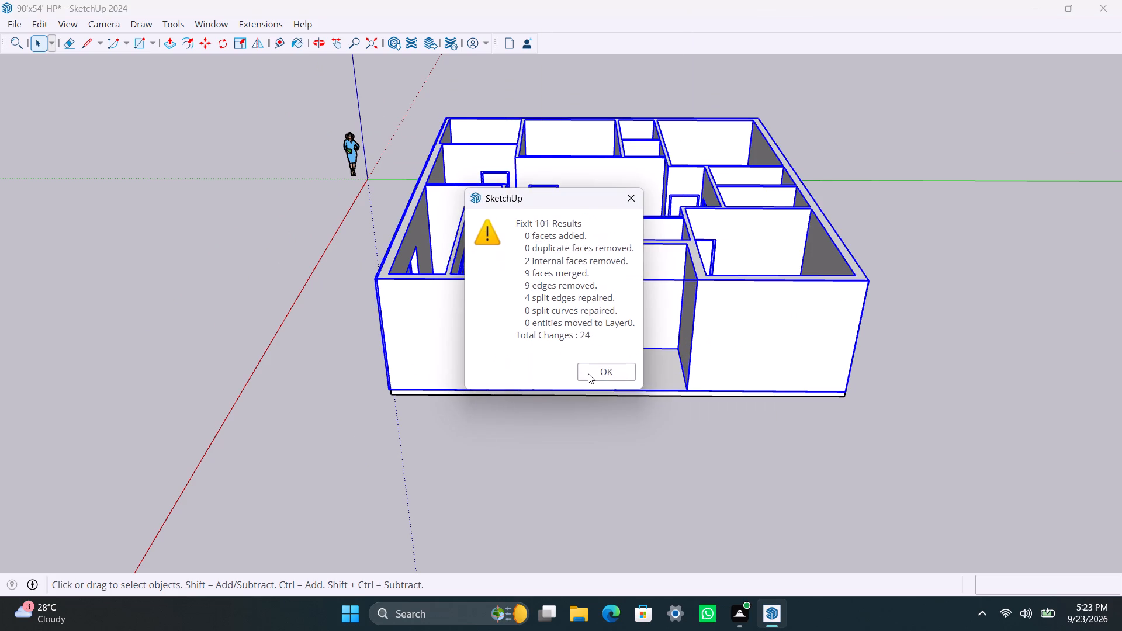
left_click(588, 373)
Add the base slab to the selection, run FixIt 101 on walls and slab together, and clear the selection.
scroll(493, 321, "up", 3)
scroll(497, 299, "down", 11)
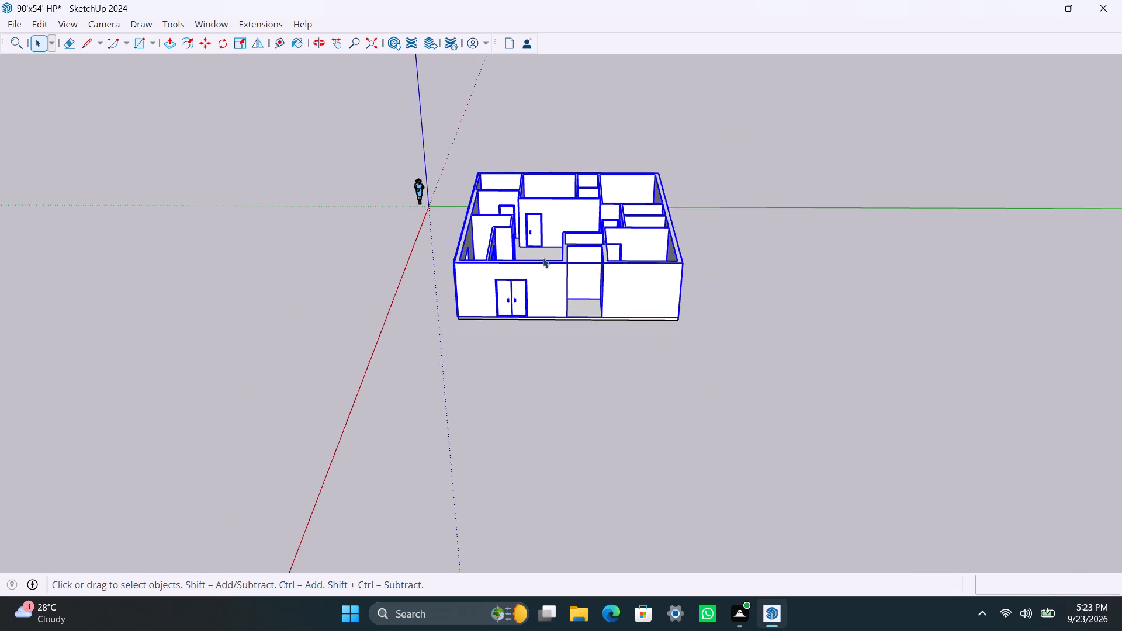
scroll(543, 258, "up", 8)
scroll(562, 310, "up", 4)
scroll(562, 310, "down", 5)
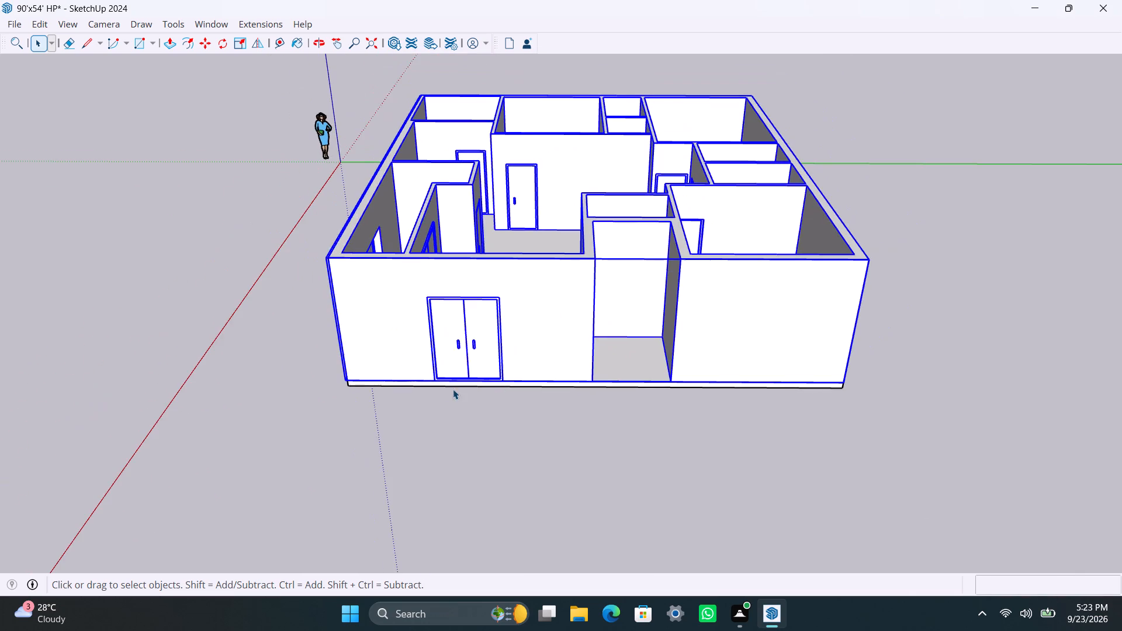
scroll(453, 389, "up", 6)
left_click(310, 382, "shift")
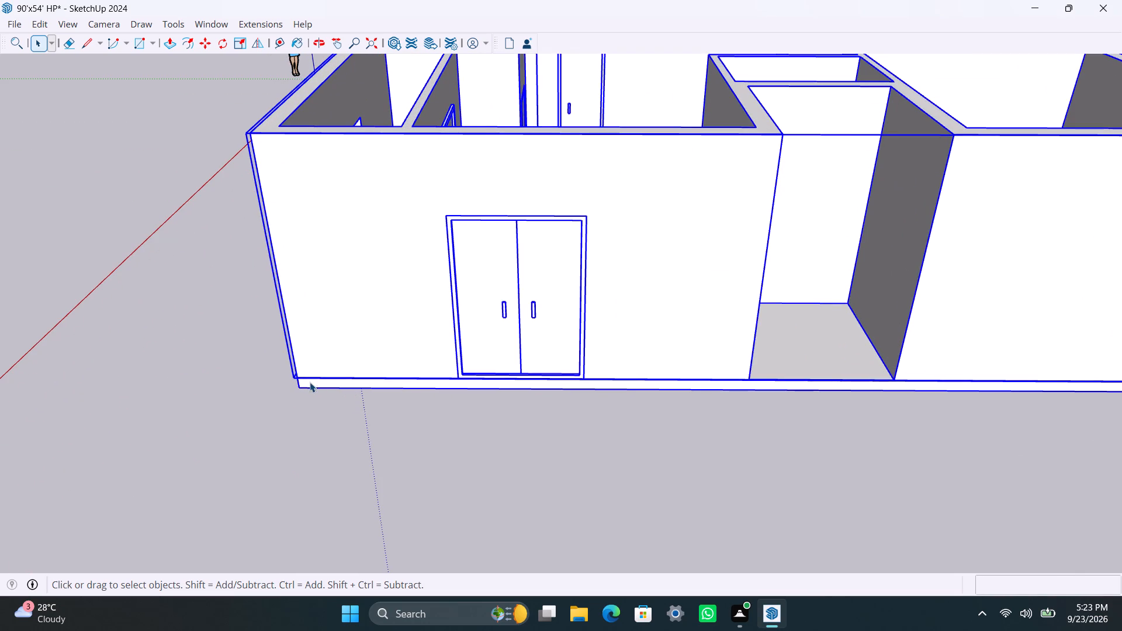
right_click(342, 345)
left_click(389, 330)
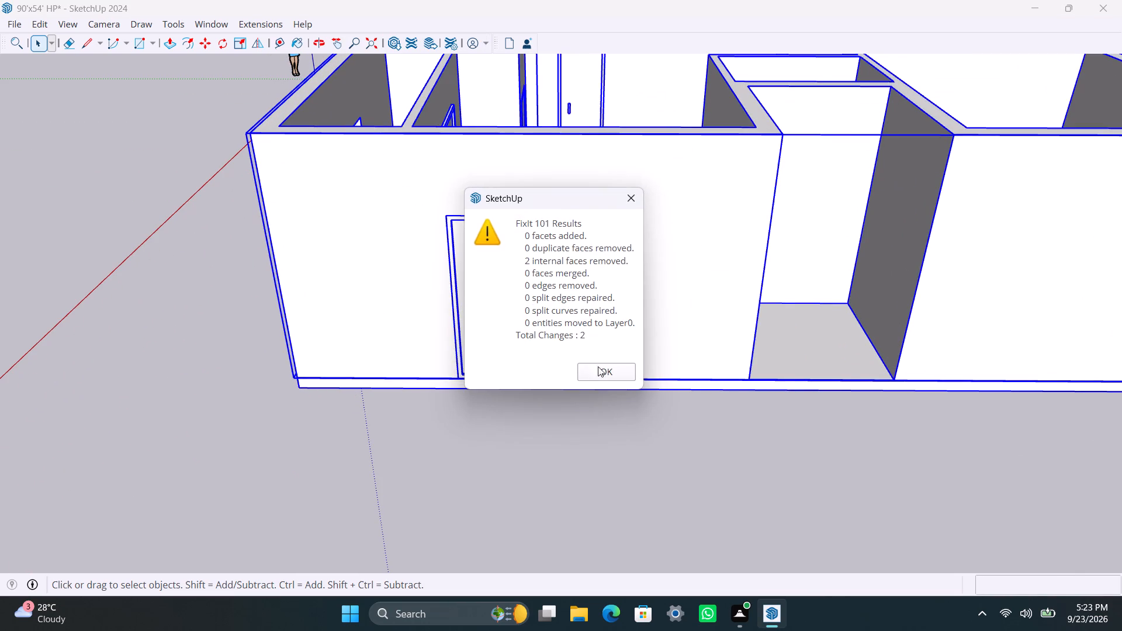
left_click(600, 371)
scroll(455, 348, "down", 15)
double_click(715, 423)
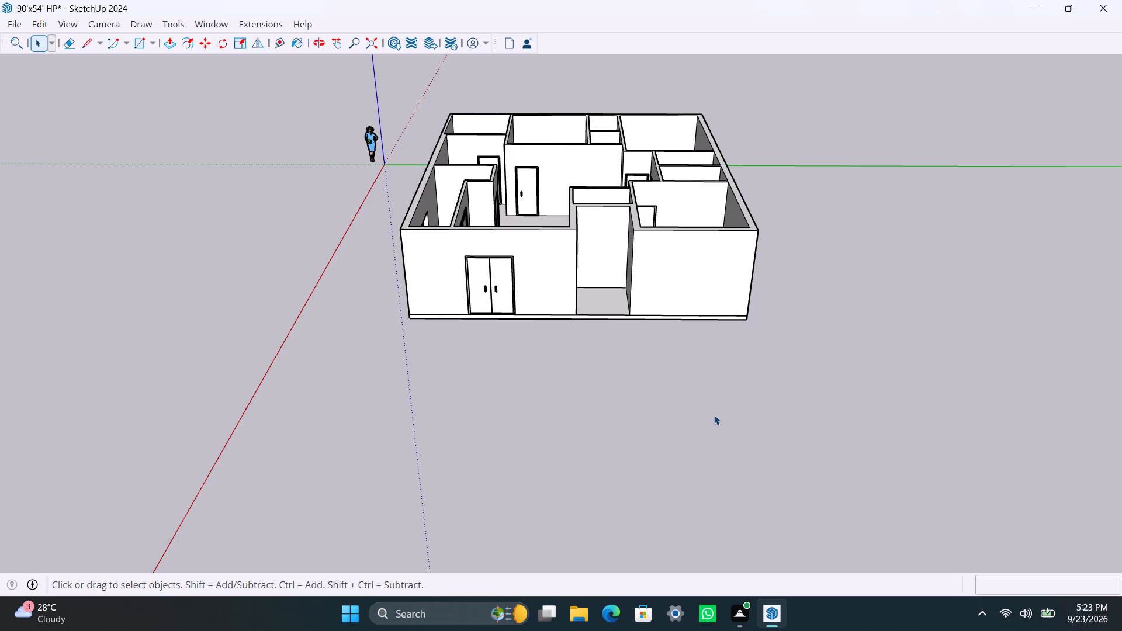
Save the house model.
scroll(719, 276, "up", 4)
middle_click_drag(658, 247, 640, 410)
scroll(471, 324, "up", 3)
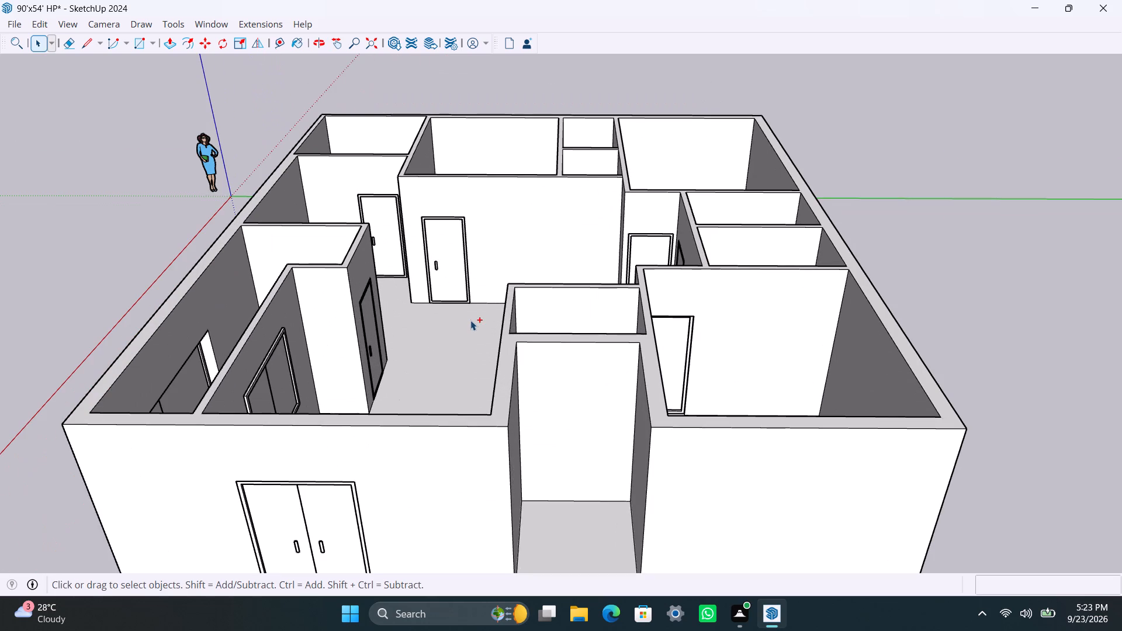
key("ctrl+s")
scroll(518, 282, "up", 4)
scroll(536, 259, "down", 9)
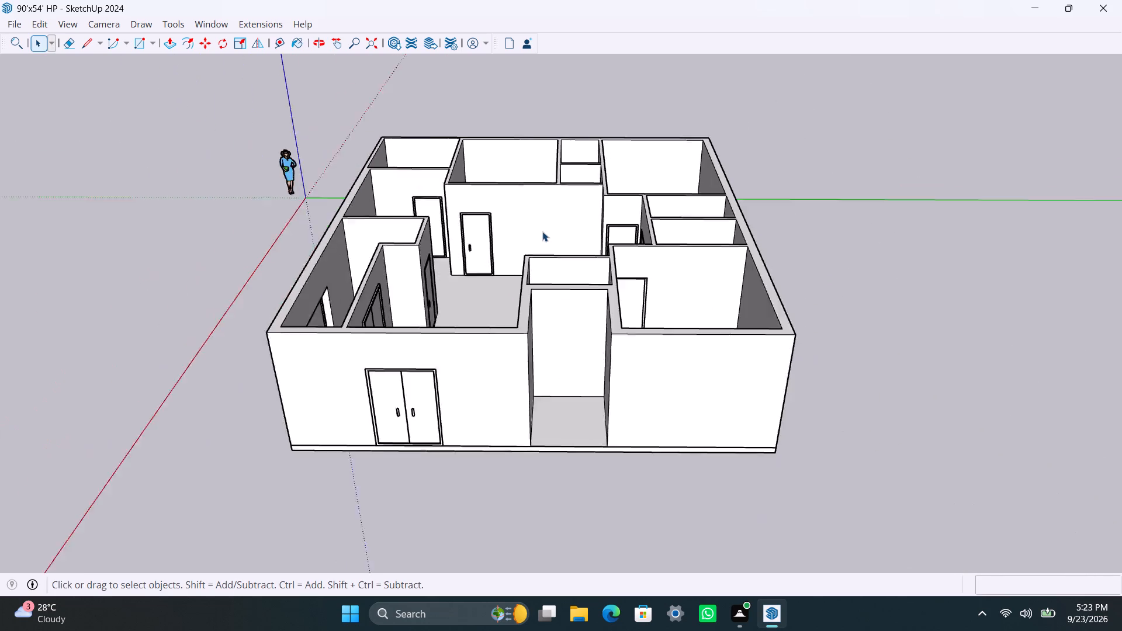
middle_click_drag(549, 234, 524, 355)
scroll(528, 321, "up", 3)
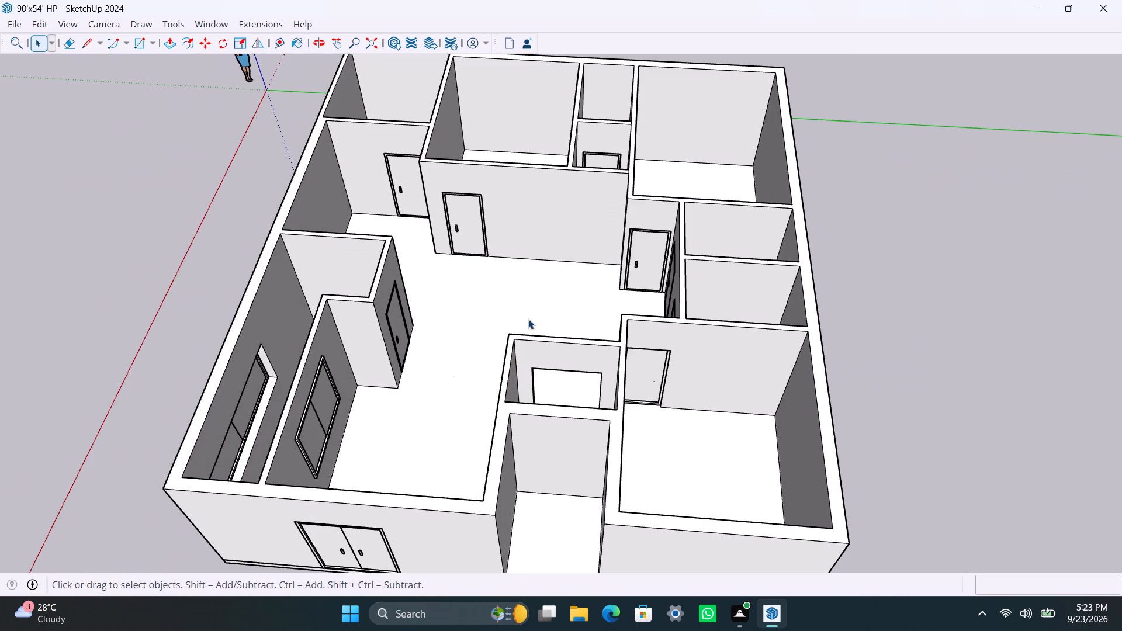
key("ctrl+s")
scroll(528, 314, "up", 3)
scroll(528, 297, "down", 7)
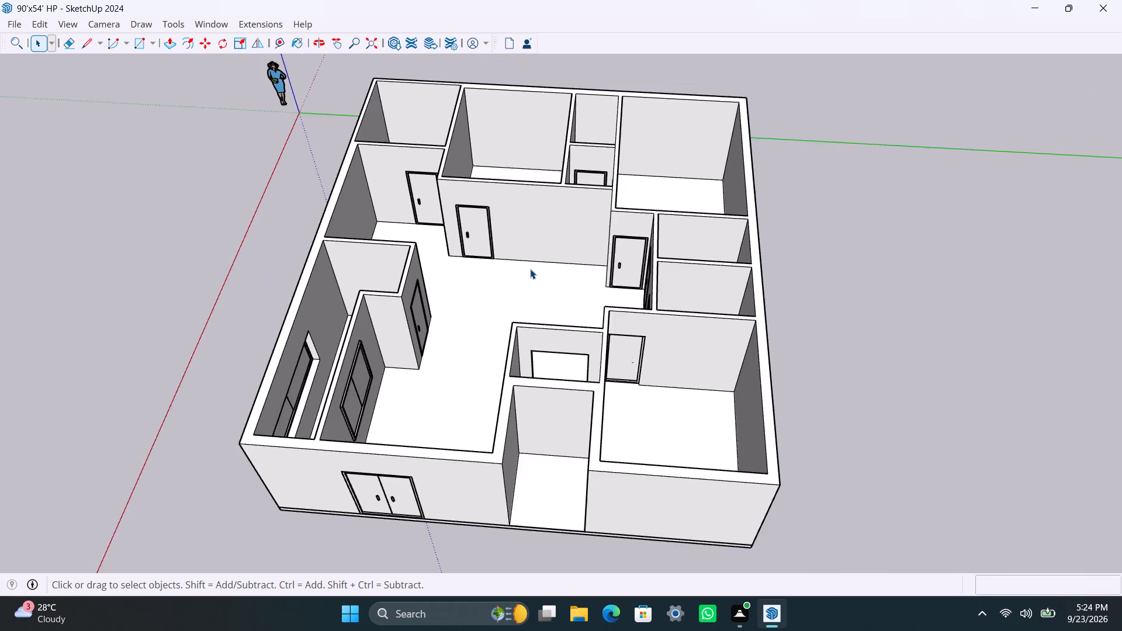
scroll(530, 269, "down", 5)
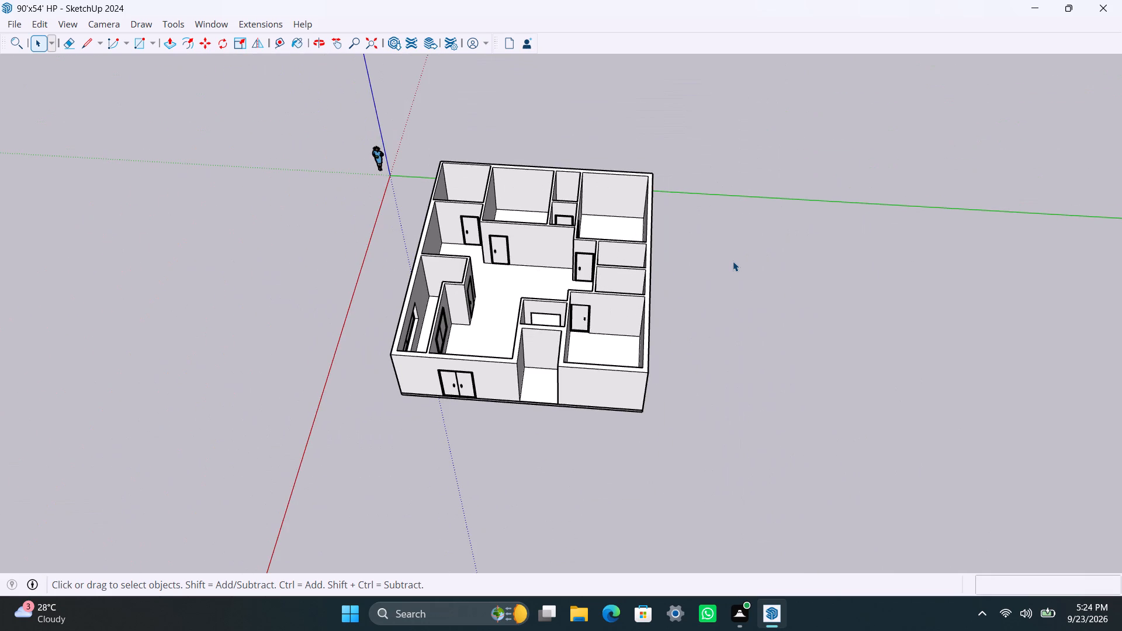
key("ctrl+s")
key("ctrl+s")
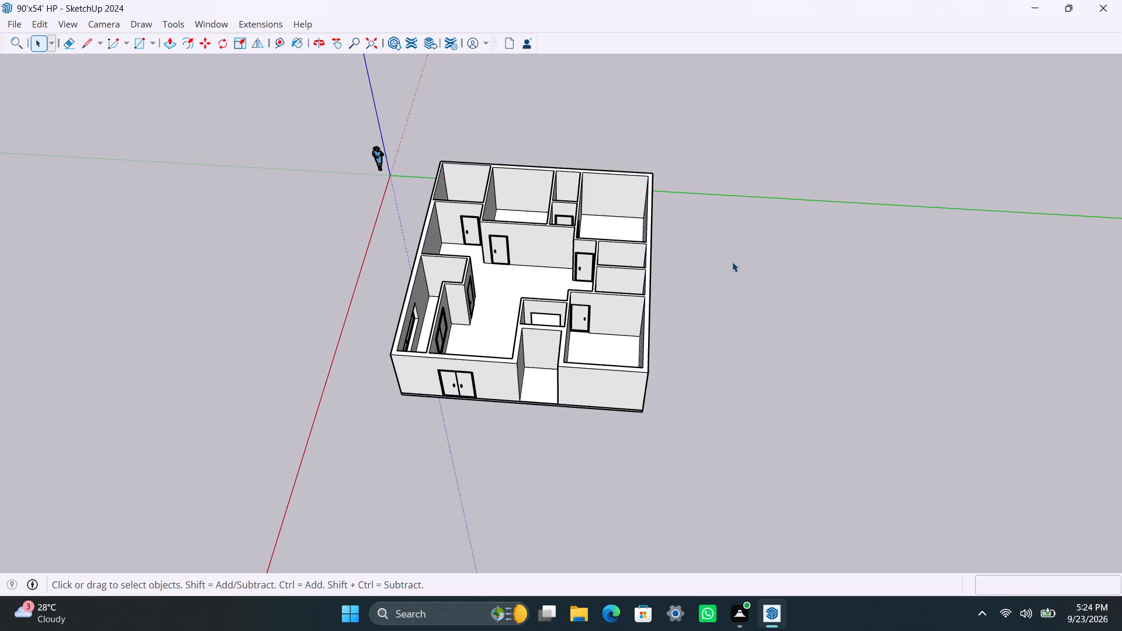
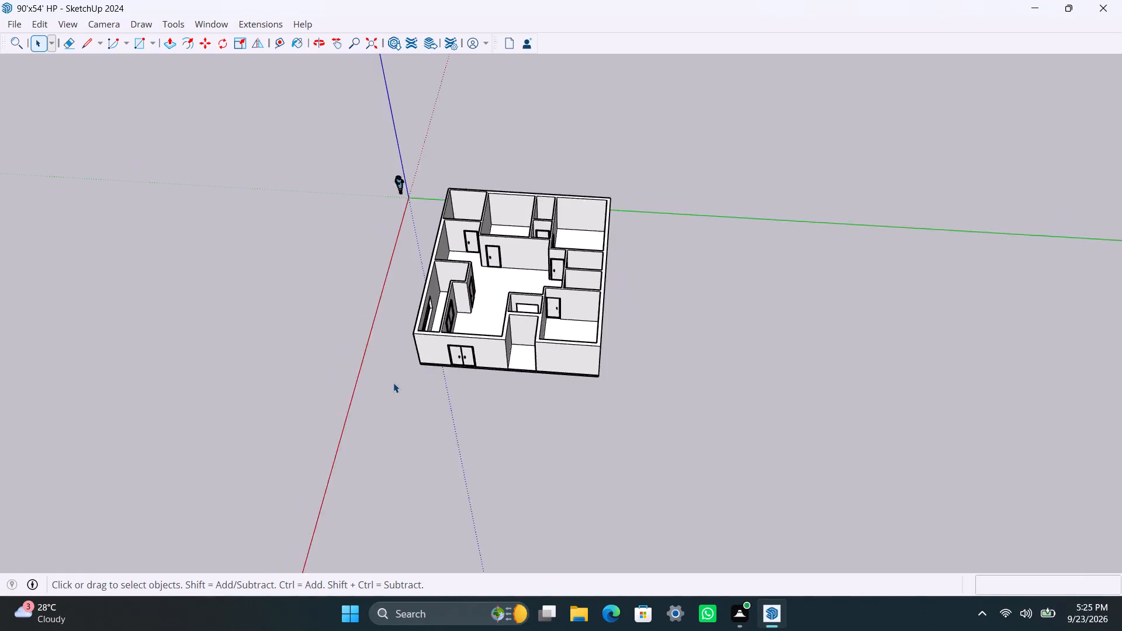
Examine the house's exterior walls from several sides, ending at the facade with the double door.
middle_click_drag(400, 390, 1048, 360)
scroll(691, 383, "up", 4)
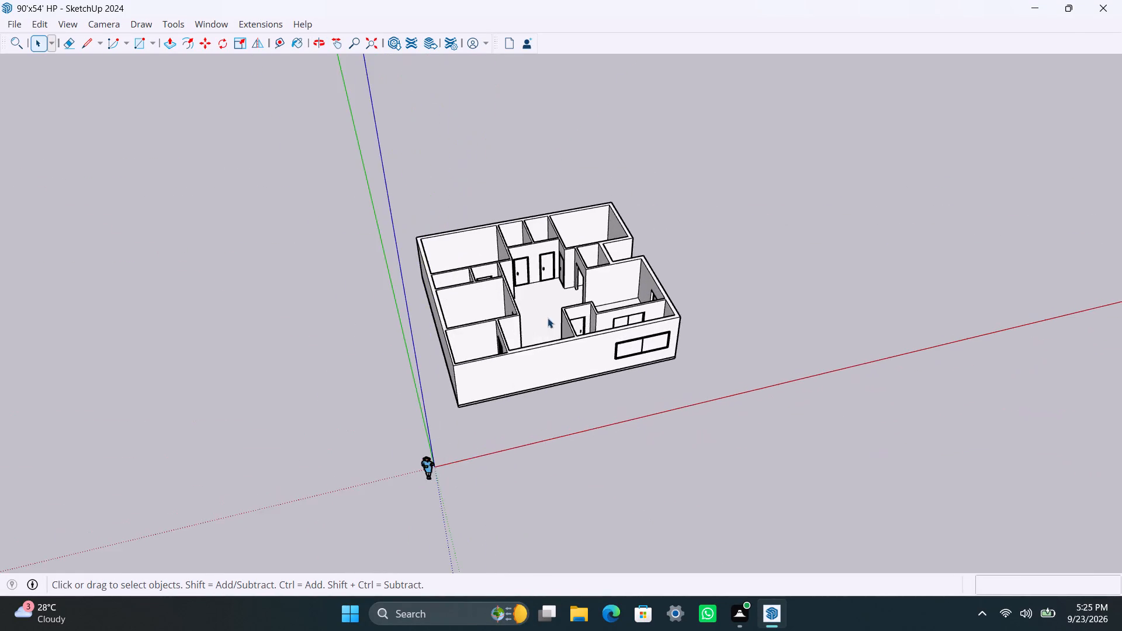
scroll(548, 318, "up", 7)
middle_click_drag(515, 424, 614, 457)
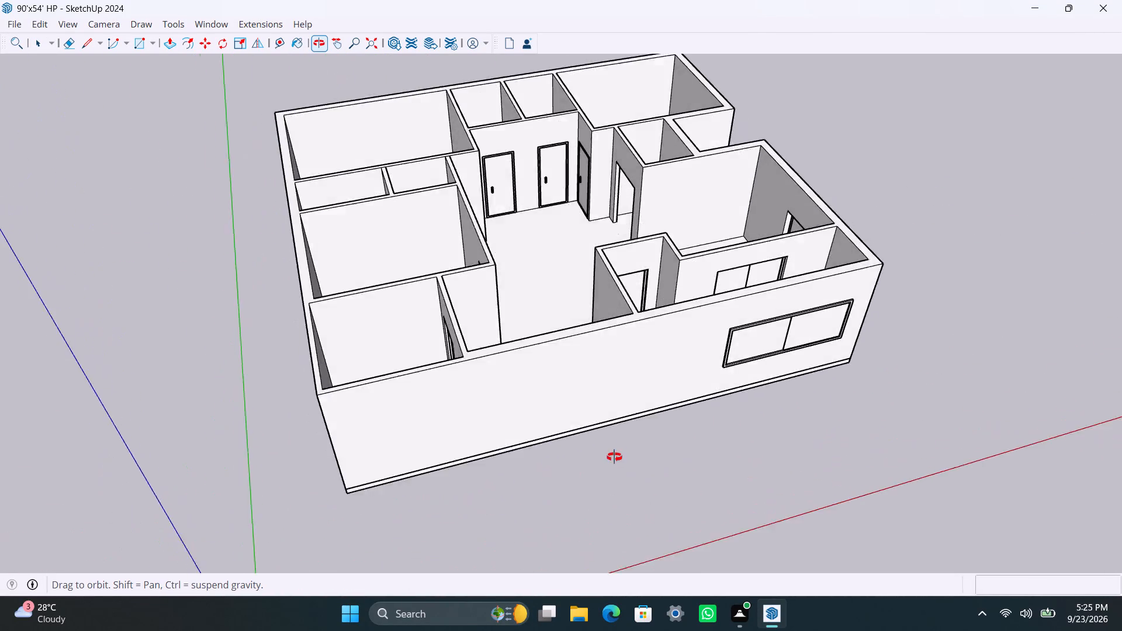
middle_click_drag(614, 457, 413, 325)
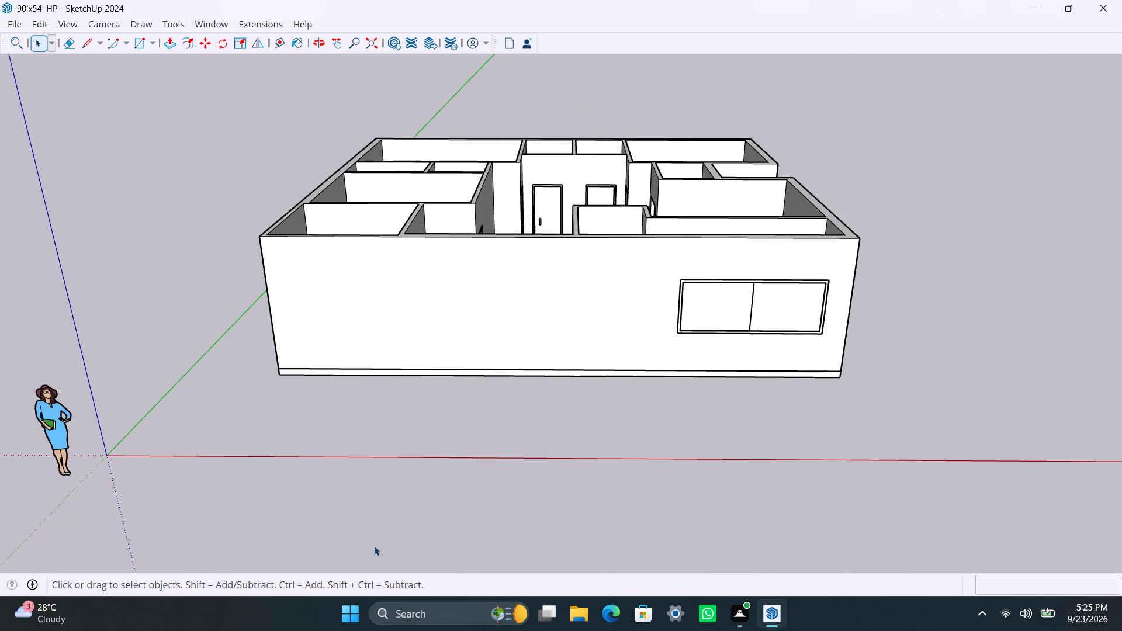
scroll(617, 304, "down", 6)
middle_click_drag(664, 408, 137, 378)
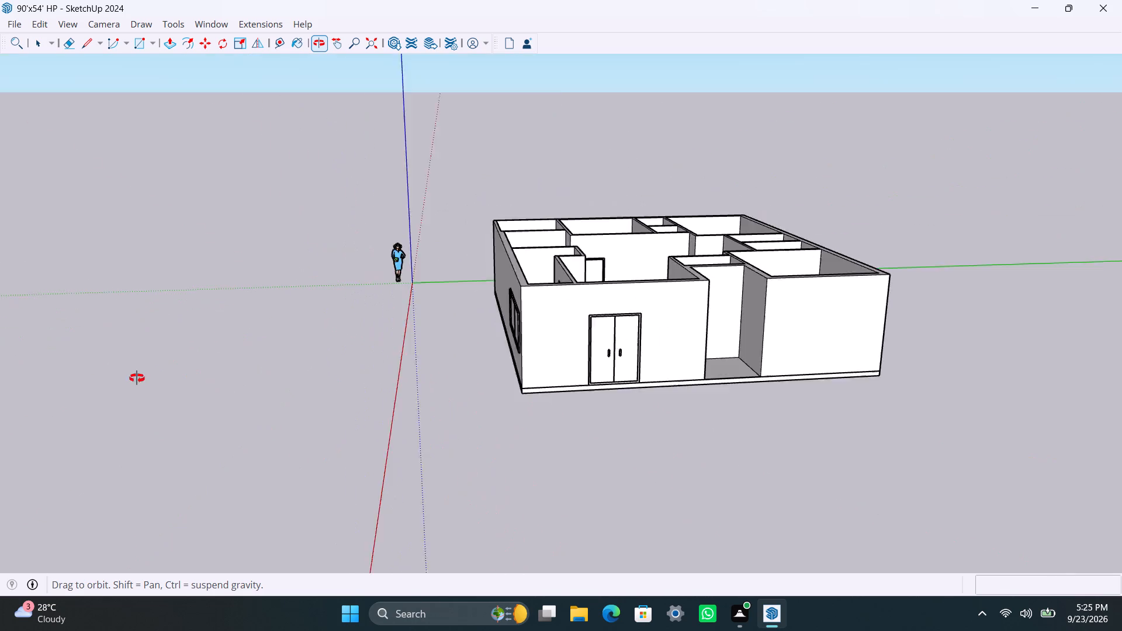
middle_click_drag(137, 378, 153, 407)
scroll(677, 408, "up", 3)
scroll(814, 401, "up", 4)
scroll(761, 397, "down", 5)
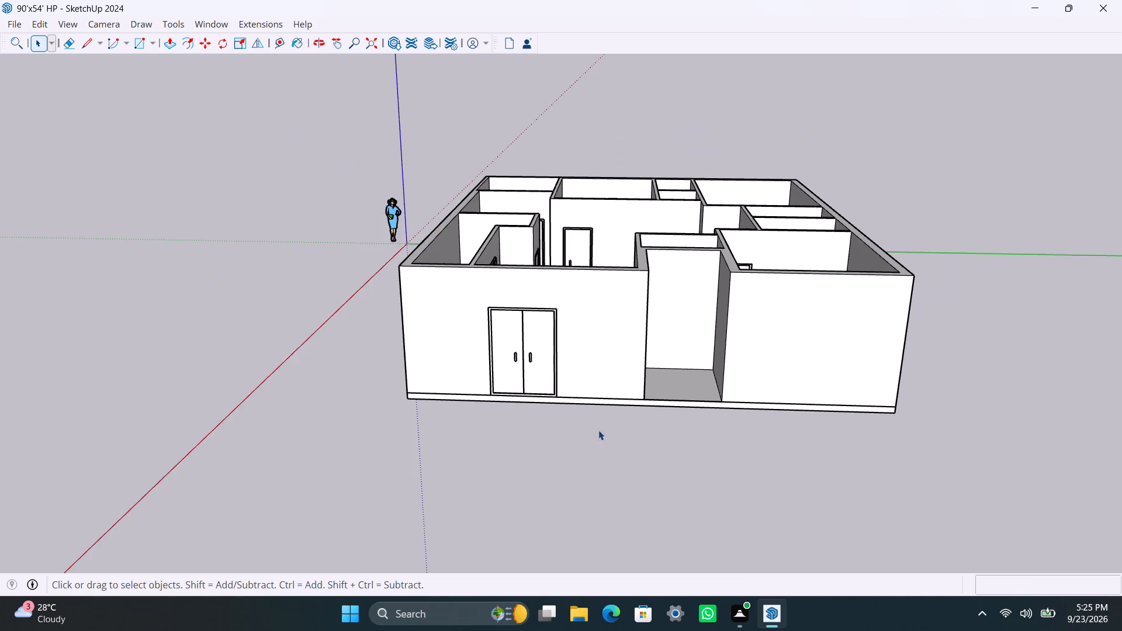
scroll(592, 432, "up", 3)
scroll(571, 482, "down", 8)
middle_click_drag(521, 479, 489, 470, "shift")
scroll(489, 470, "down", 1, "shift")
scroll(646, 431, "up", 3)
scroll(697, 404, "up", 6)
scroll(669, 418, "down", 4)
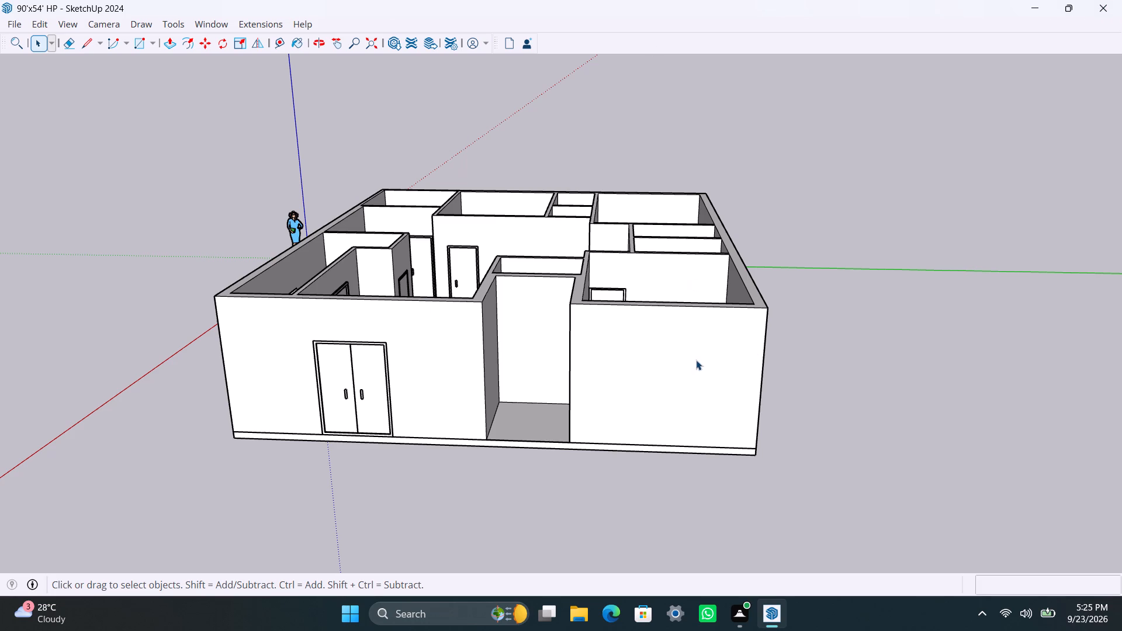
Open the house walls group and place a vertical guide 1' from the double door frame's edge, towards the recessed entrance.
key("t")
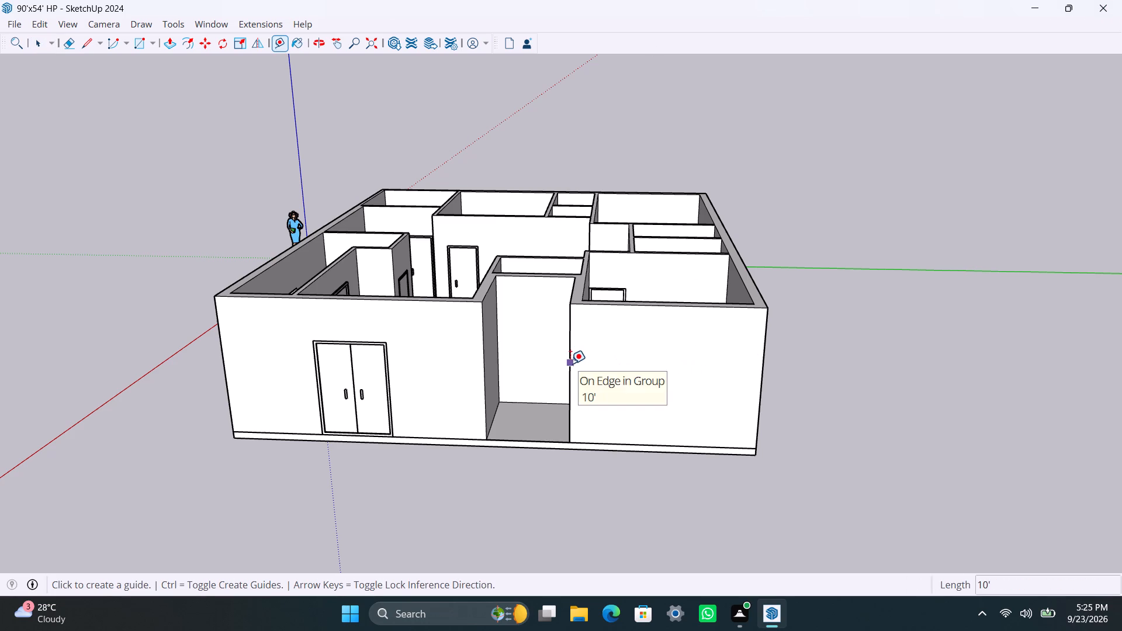
key("space")
double_click(576, 390)
double_click(587, 383)
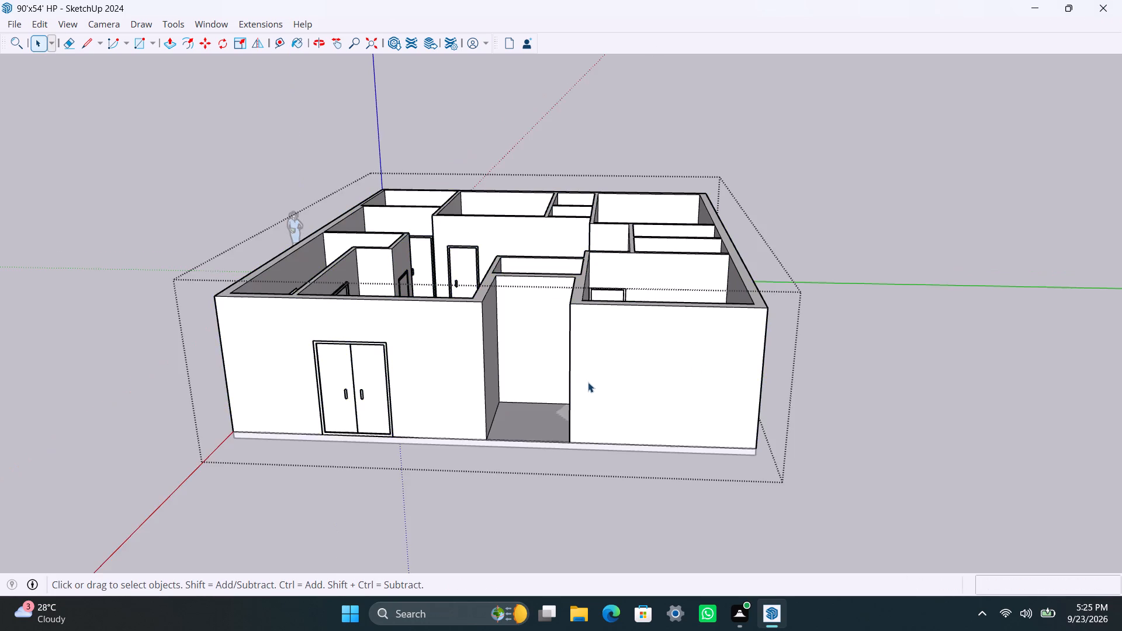
scroll(588, 383, "up", 3)
key("t")
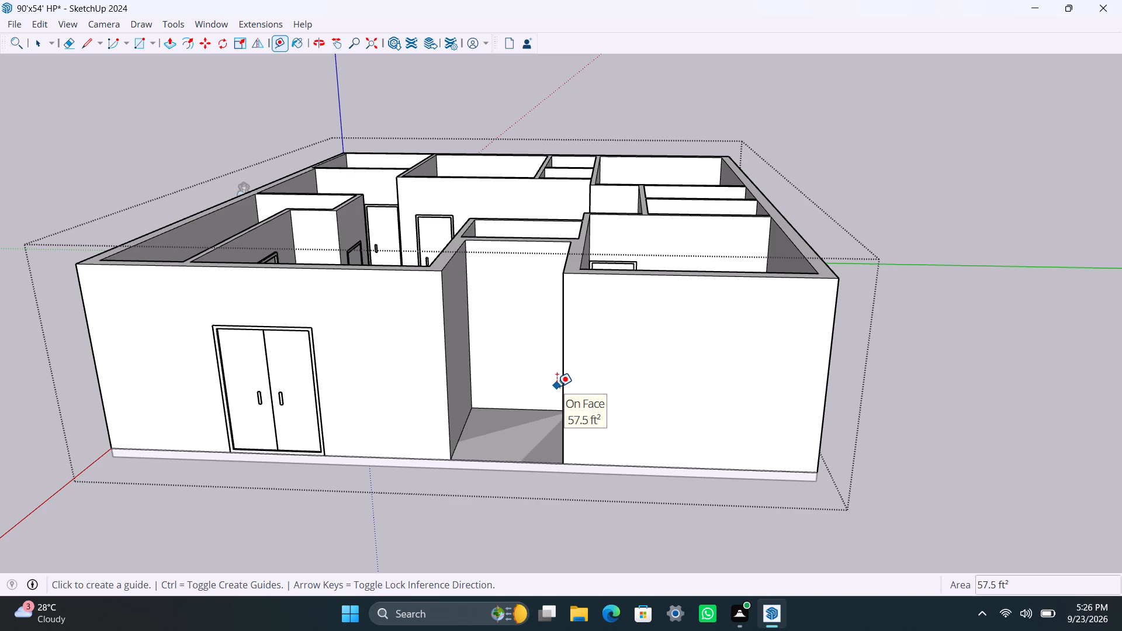
scroll(273, 413, "up", 7)
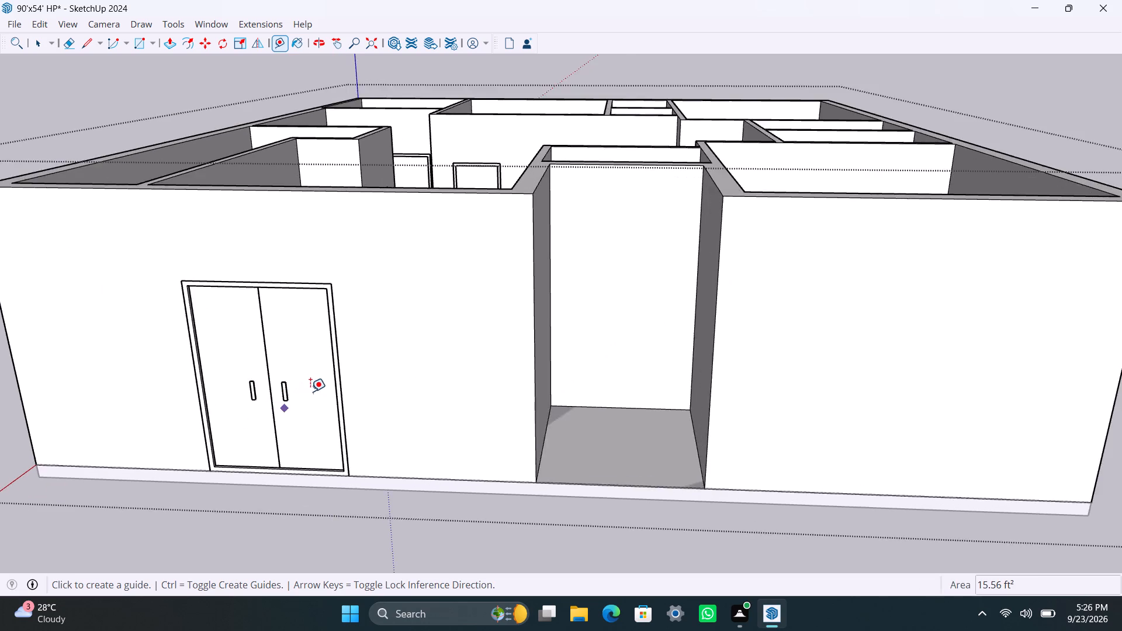
scroll(324, 390, "down", 4)
middle_click_drag(331, 385, 424, 344, "shift")
scroll(424, 324, "up", 3)
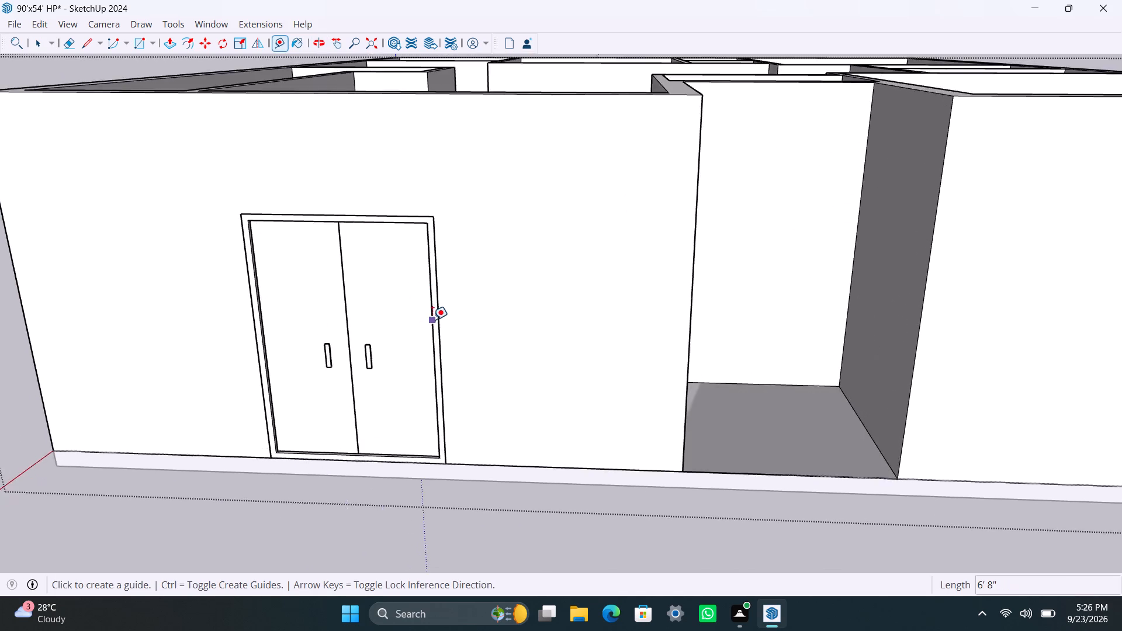
scroll(432, 320, "up", 1)
left_click(441, 307)
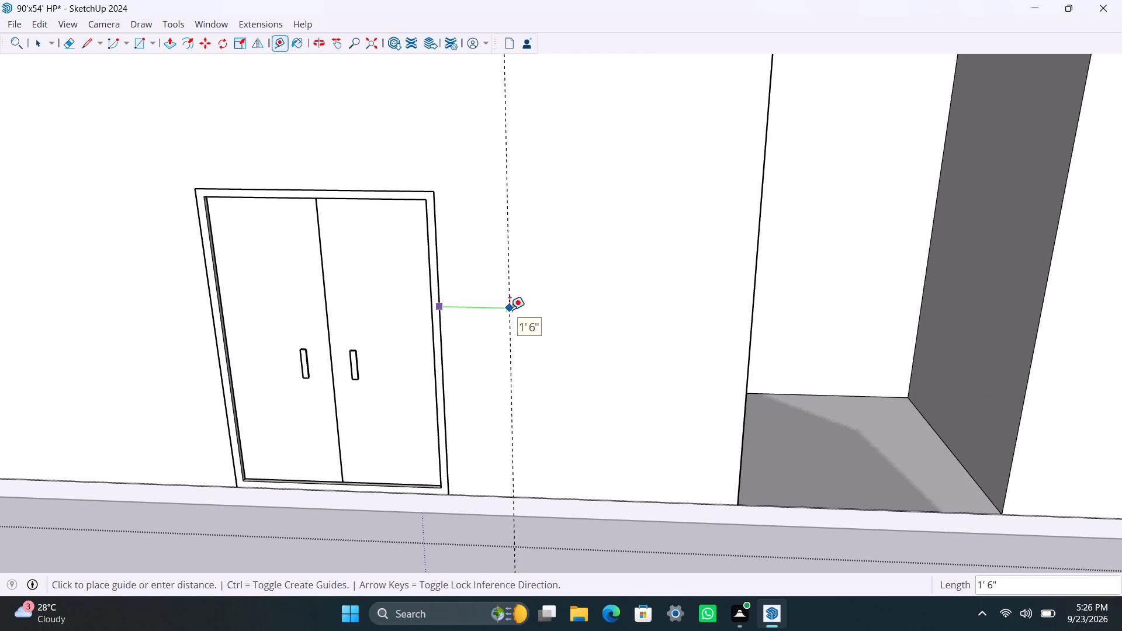
type("1'")
key("Return")
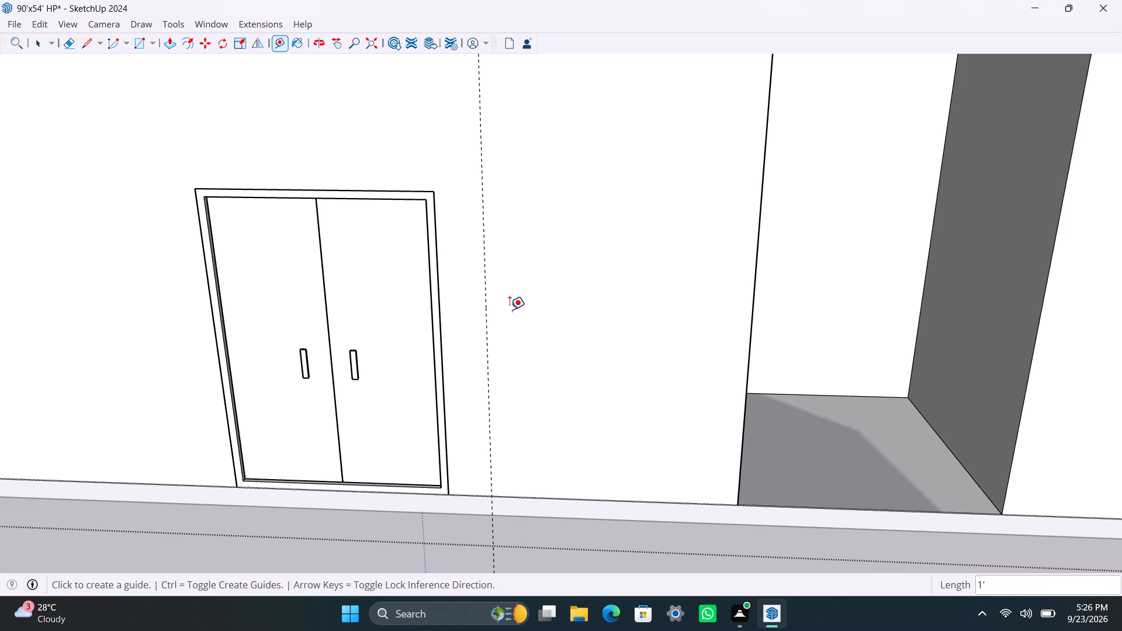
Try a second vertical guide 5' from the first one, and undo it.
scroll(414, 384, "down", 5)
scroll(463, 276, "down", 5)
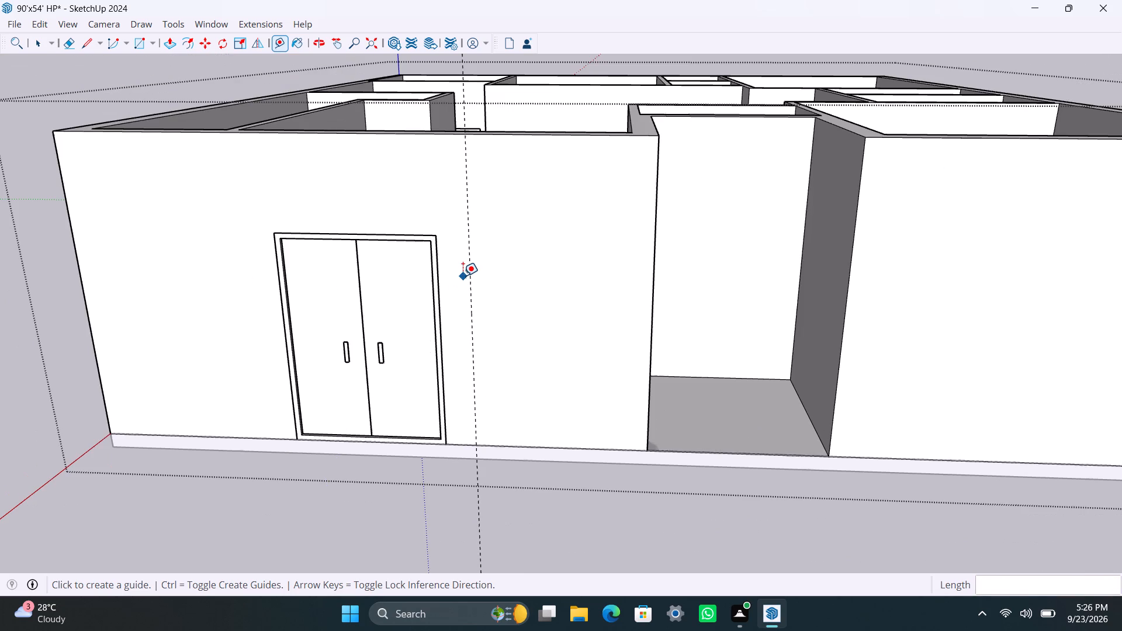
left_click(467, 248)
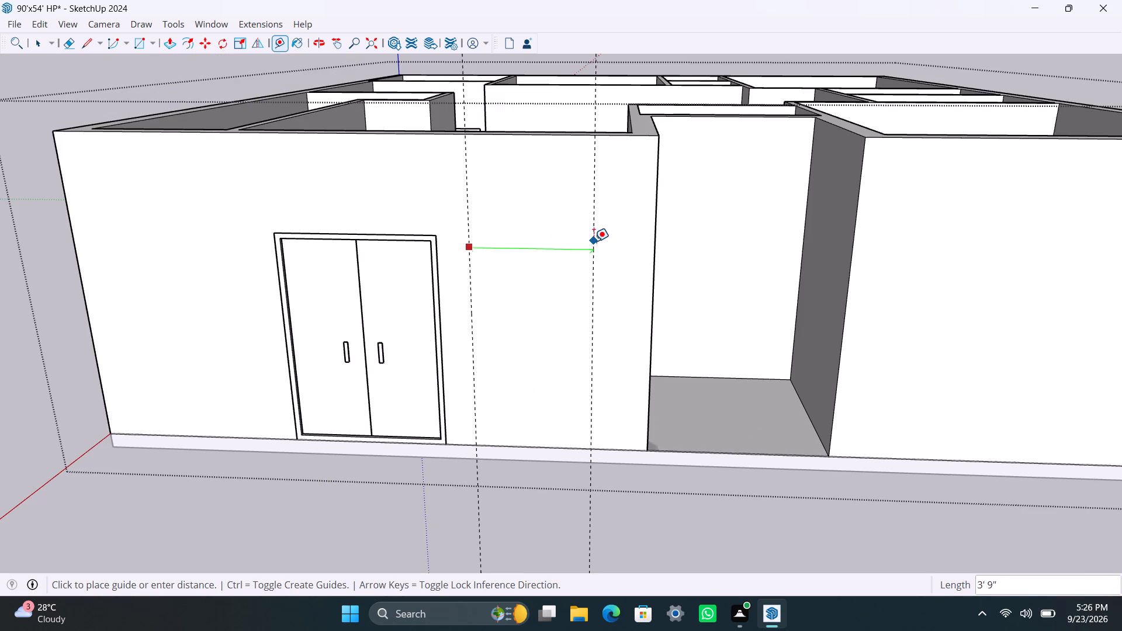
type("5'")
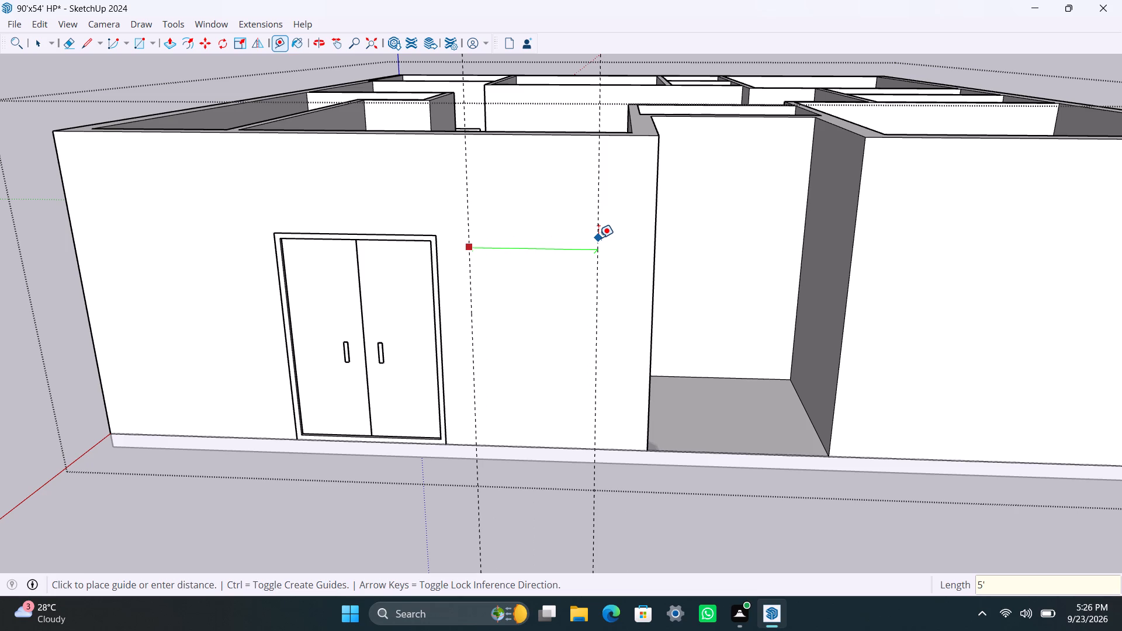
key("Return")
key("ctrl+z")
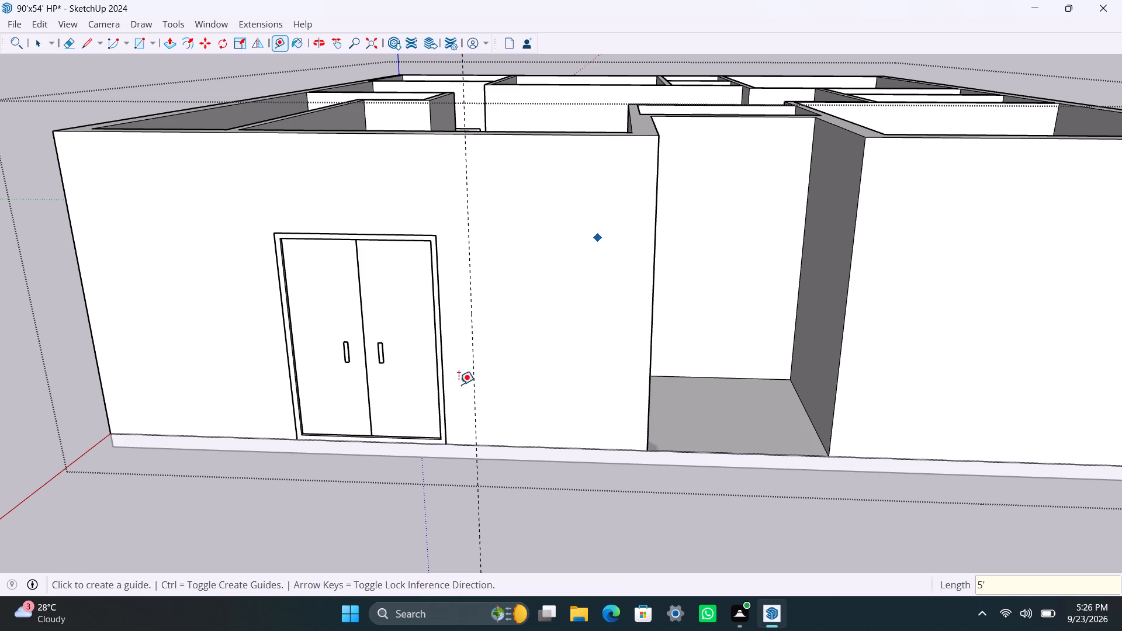
Place a vertical guide 4' from the first one, towards the recessed entrance.
left_click(469, 259)
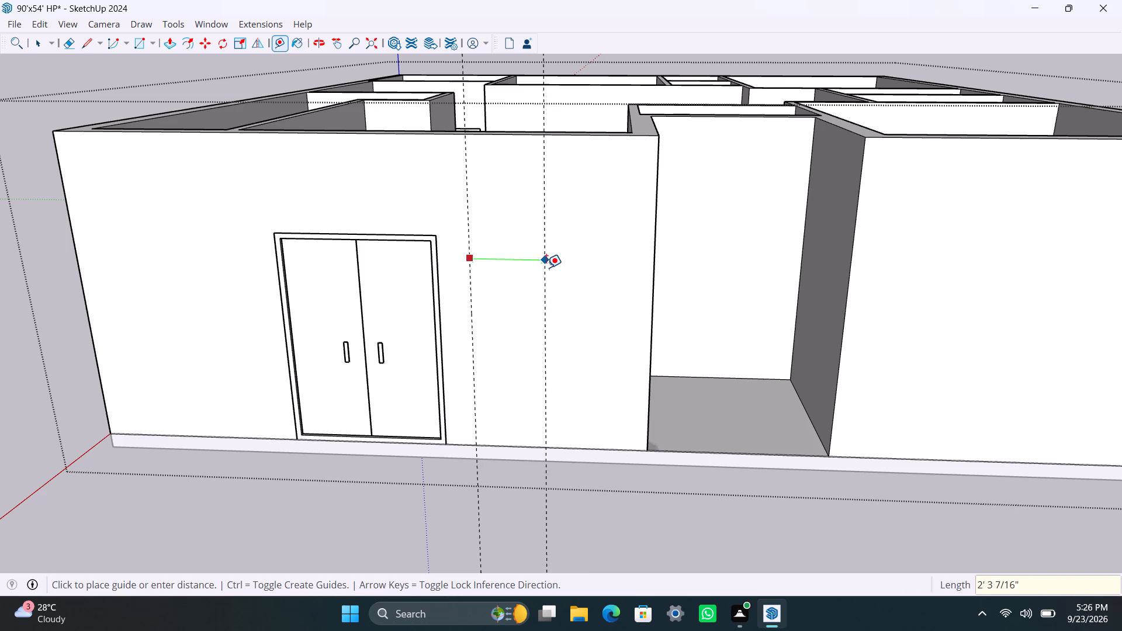
type("4'")
key("Return")
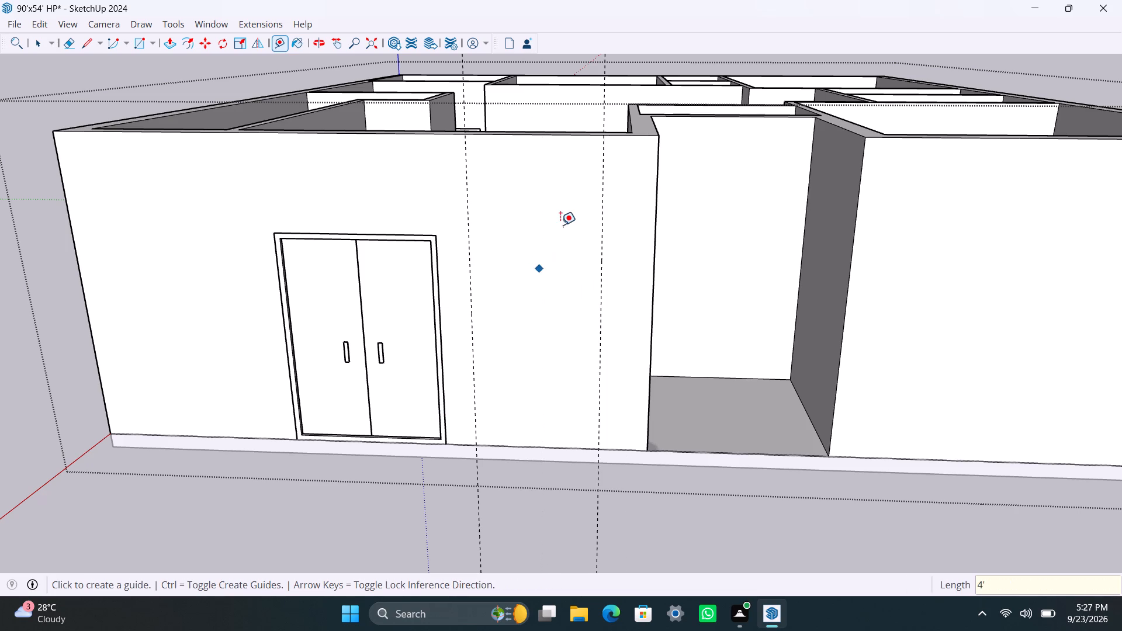
Place a horizontal guide 3' below the facade wall's top edge and another 4' below that guide.
left_click_drag(555, 135, 555, 140)
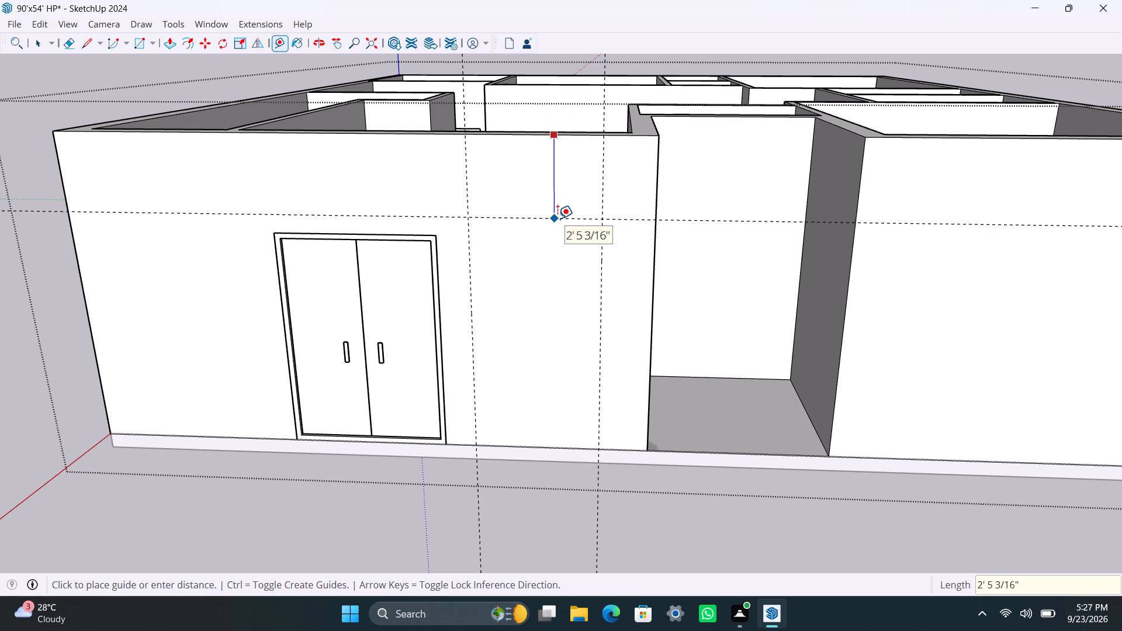
type("3'")
key("Return")
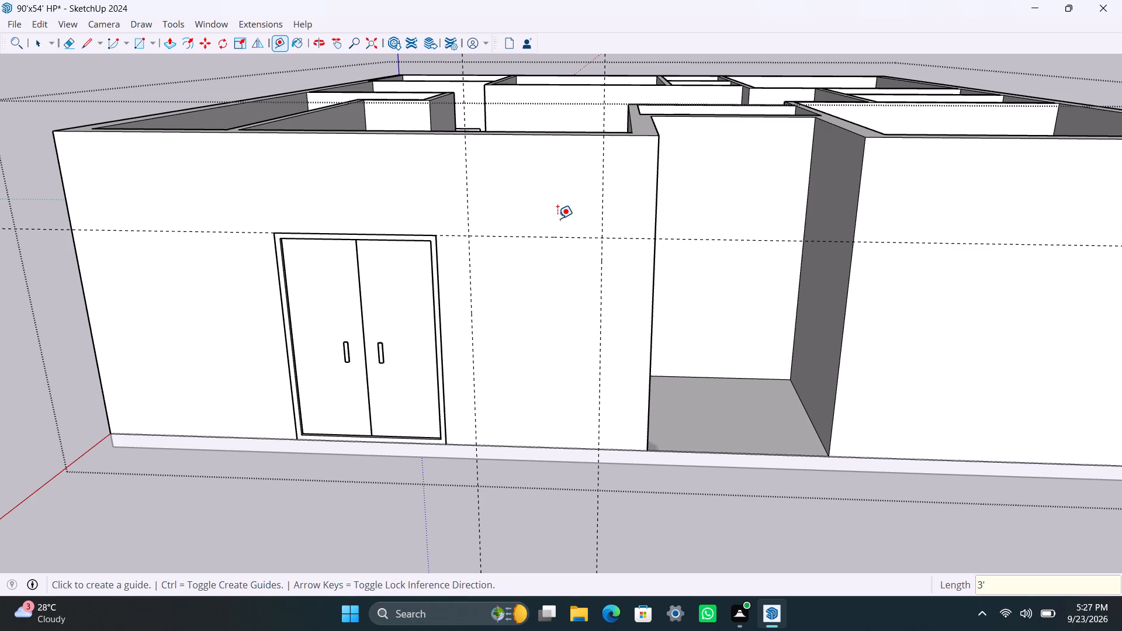
left_click(548, 235)
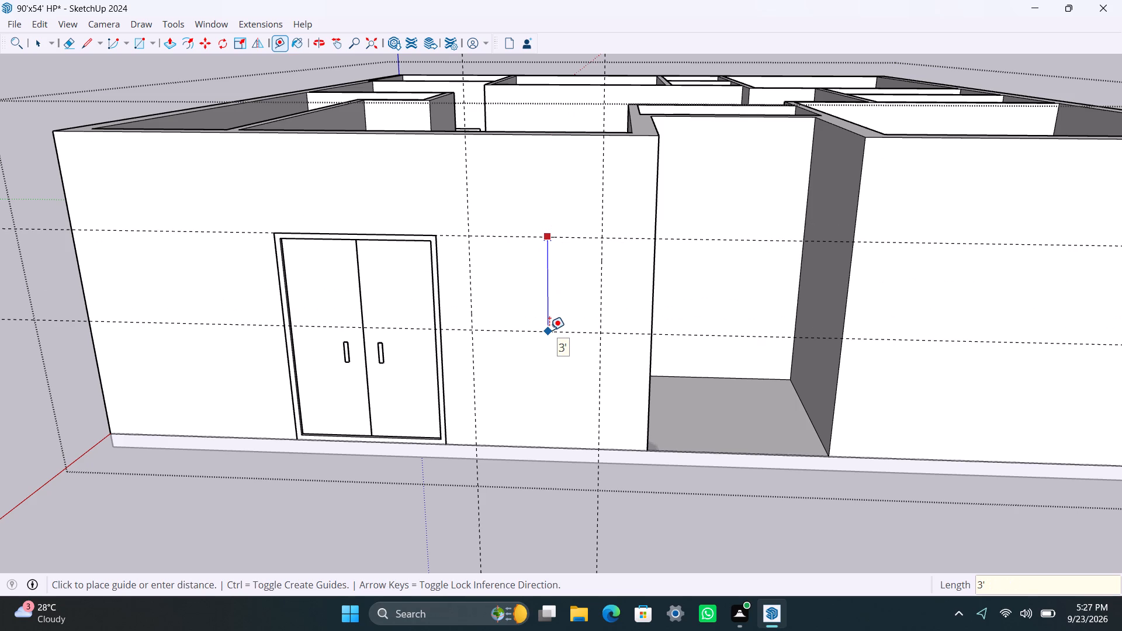
type("4'")
key("Return")
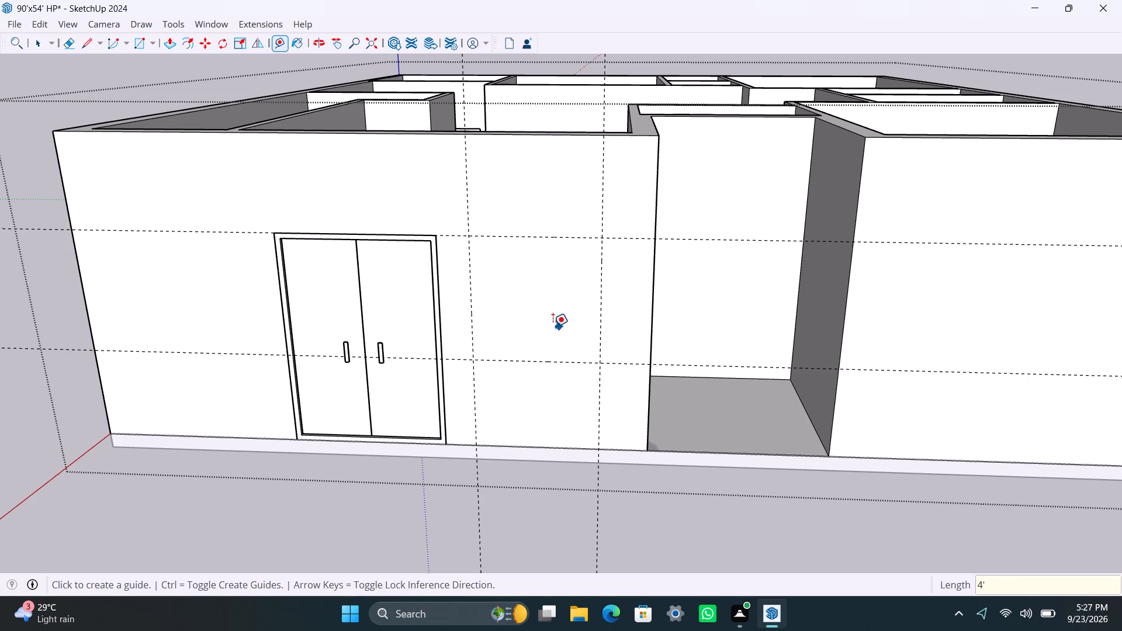
Cut a 4' by 4' window opening between the guides, pushing the rectangle 9" through the wall, and close the walls group.
key("space")
scroll(512, 289, "up", 1)
key("r")
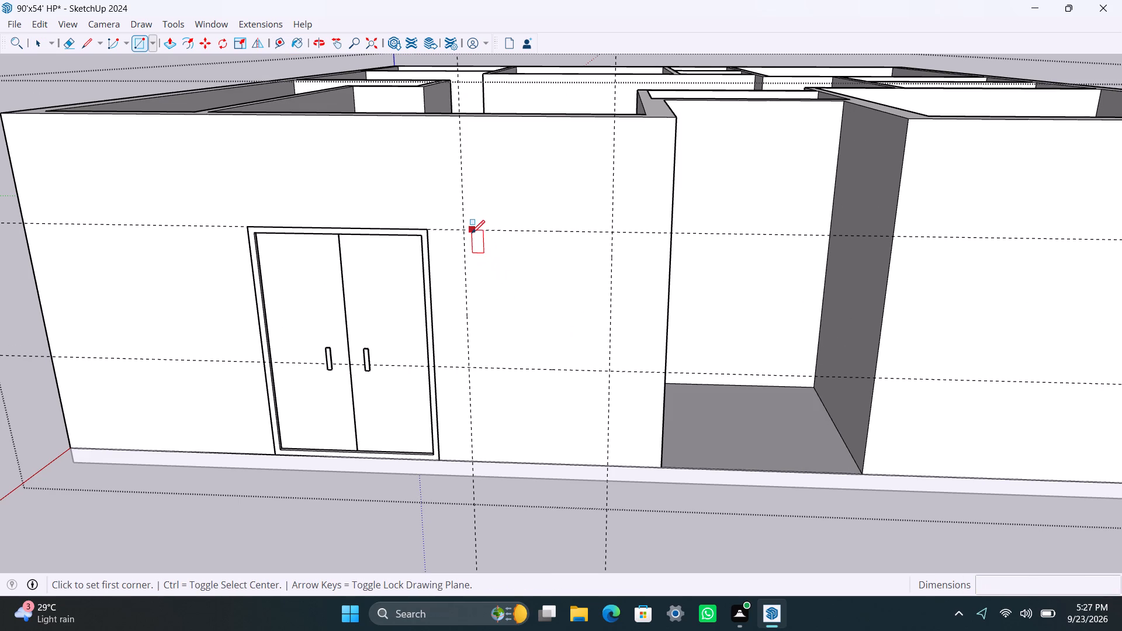
left_click_drag(467, 231, 472, 240)
left_click(610, 371)
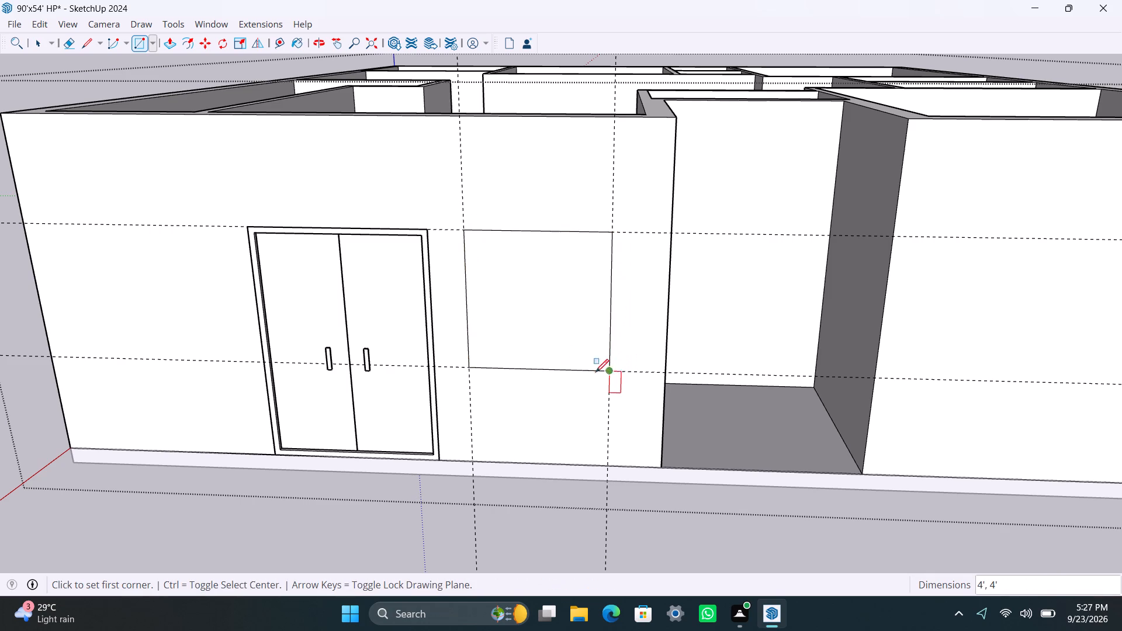
key("space")
left_click(539, 339)
key("p")
left_click(538, 338)
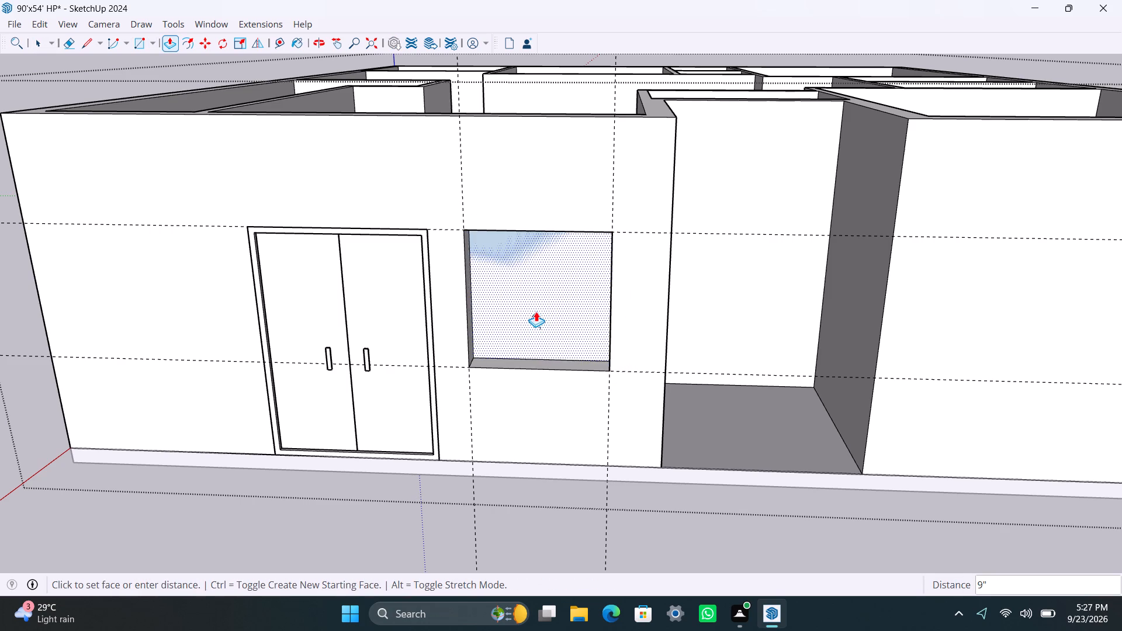
left_click(536, 311)
scroll(568, 355, "down", 7)
key("space")
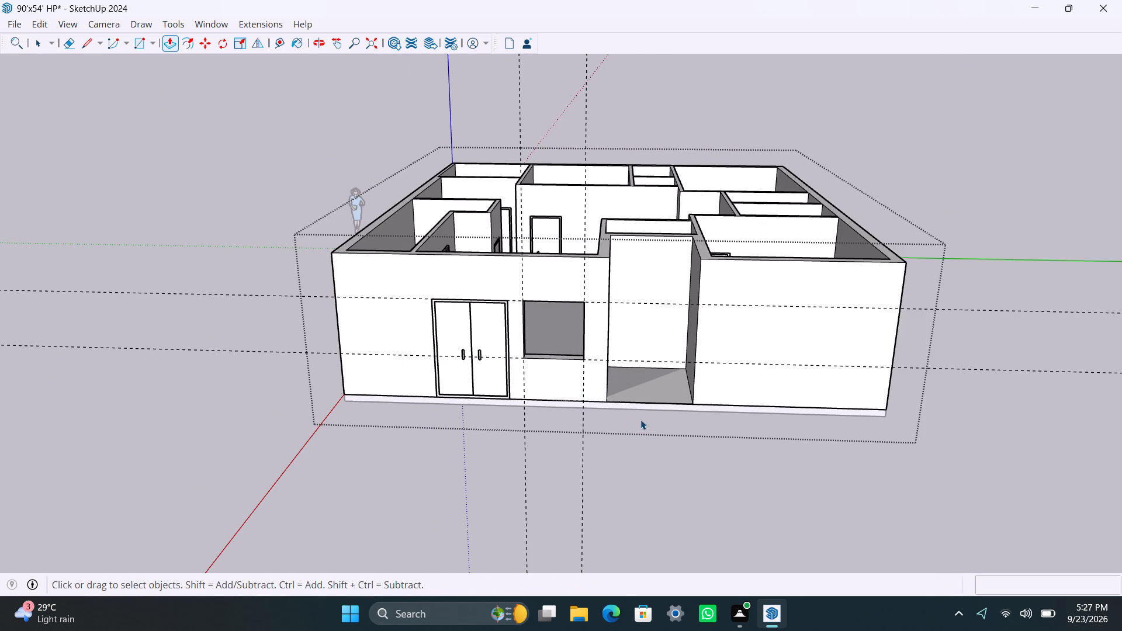
left_click(715, 457)
On the blank long side wall, place a vertical guide in from the corner nearest the double-door facade and another 5' beyond it.
scroll(651, 417, "down", 2)
middle_click_drag(622, 411, 422, 408)
scroll(422, 408, "down", 1)
scroll(452, 406, "up", 3)
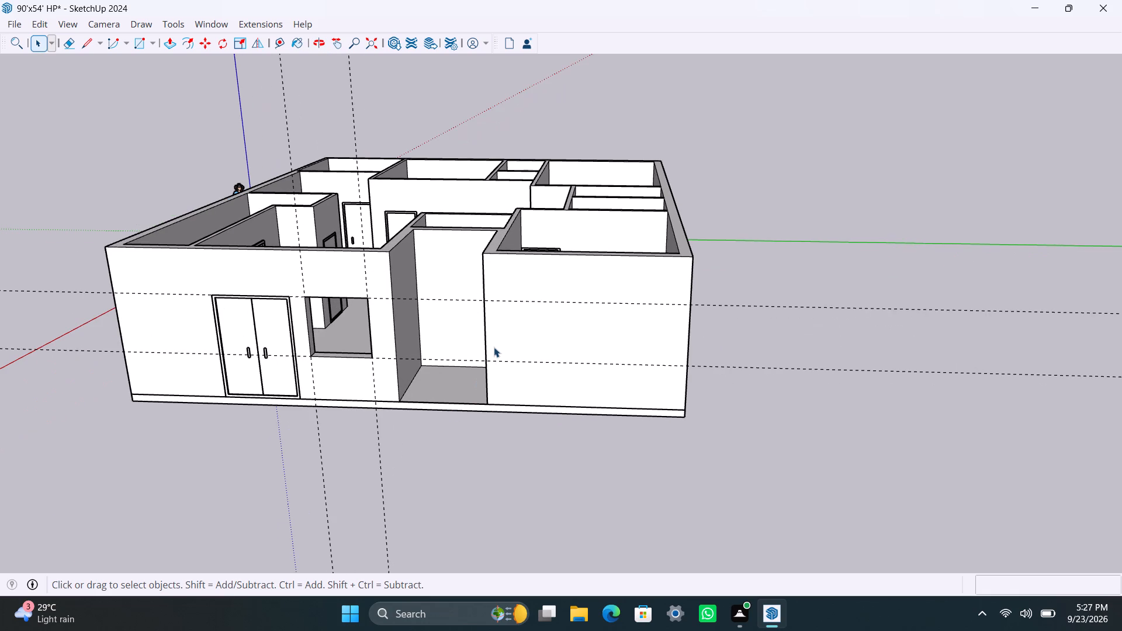
scroll(518, 345, "down", 4)
middle_click_drag(856, 448, 365, 450)
scroll(365, 450, "down", 1)
scroll(370, 410, "up", 1)
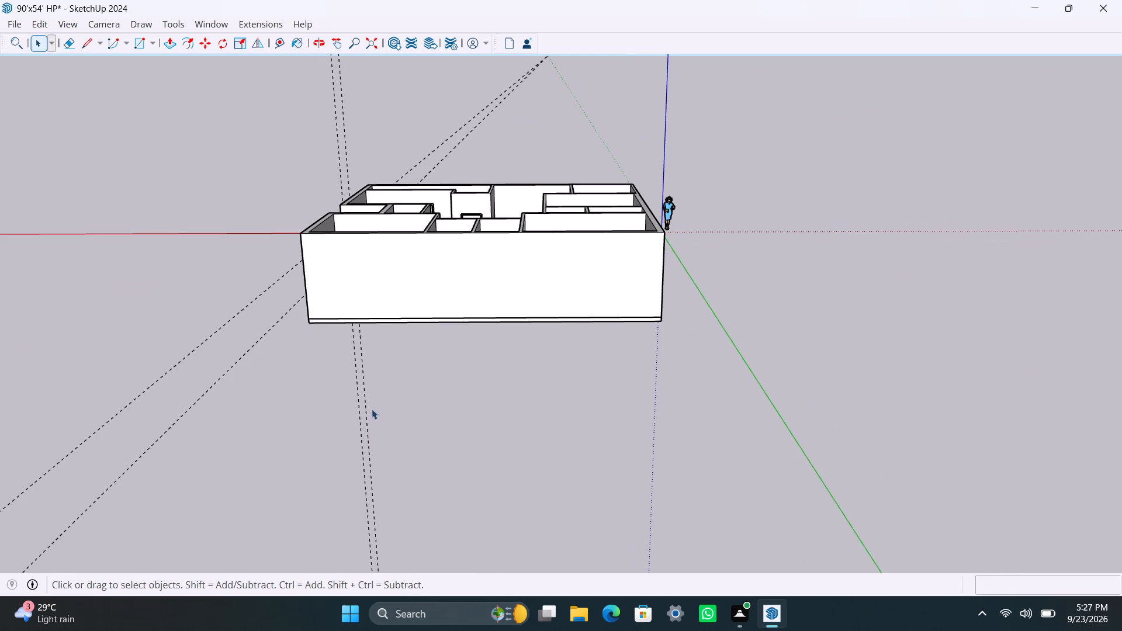
middle_click_drag(396, 404, 457, 408)
scroll(431, 335, "up", 6)
middle_click_drag(418, 313, 456, 385)
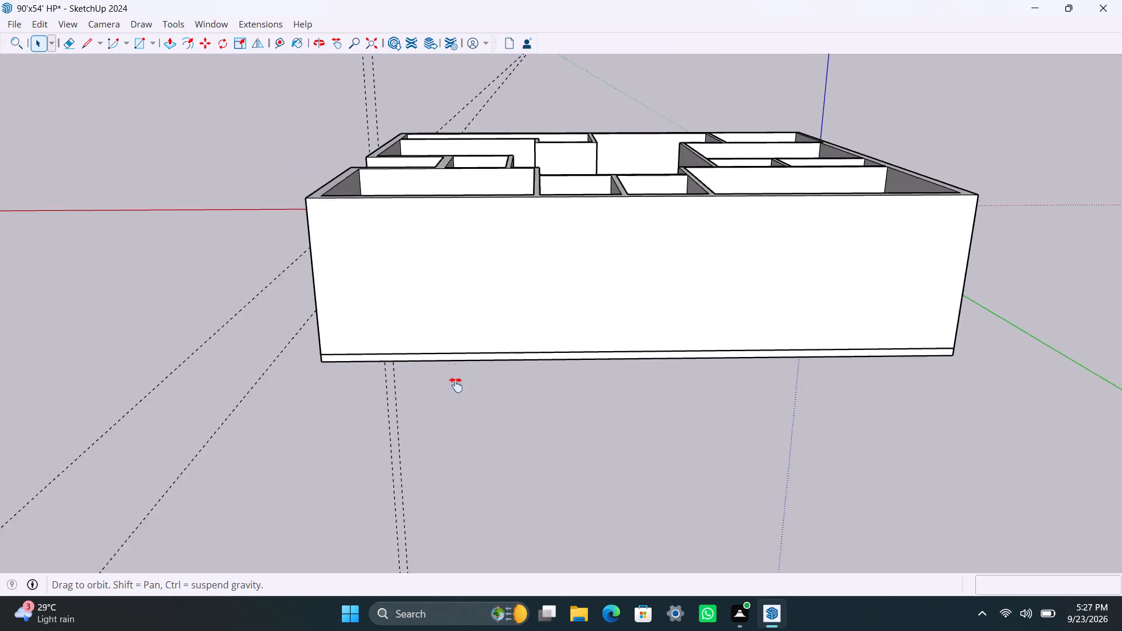
middle_click_drag(456, 385, 458, 390)
scroll(455, 339, "up", 3)
key("t")
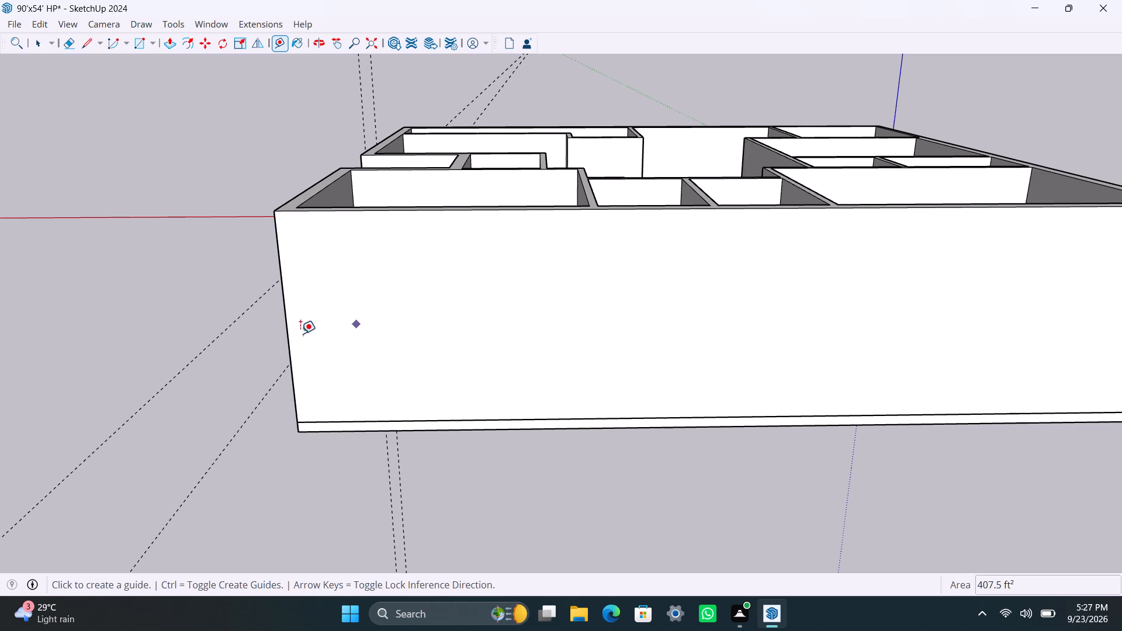
left_click(286, 325)
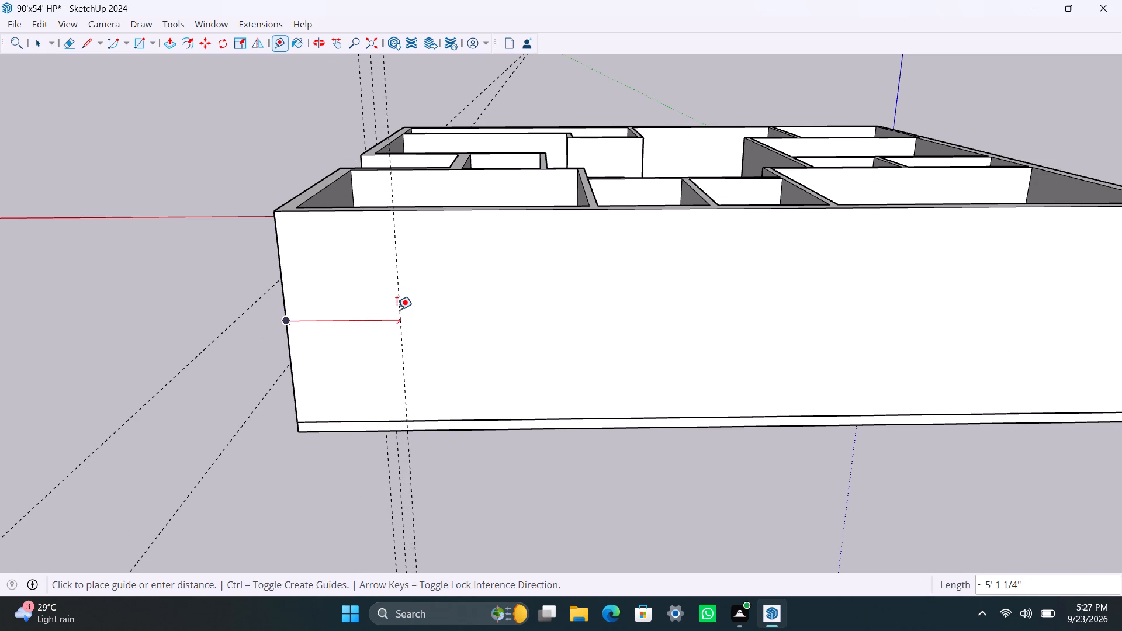
left_click(377, 299)
left_click(377, 297)
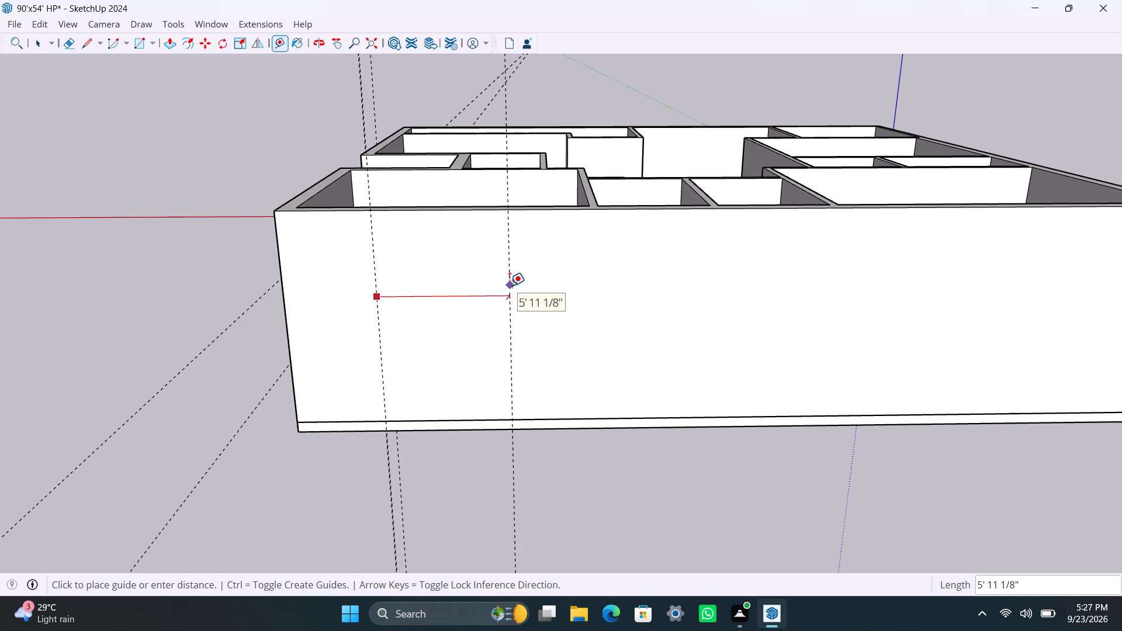
type("5'")
key("Return")
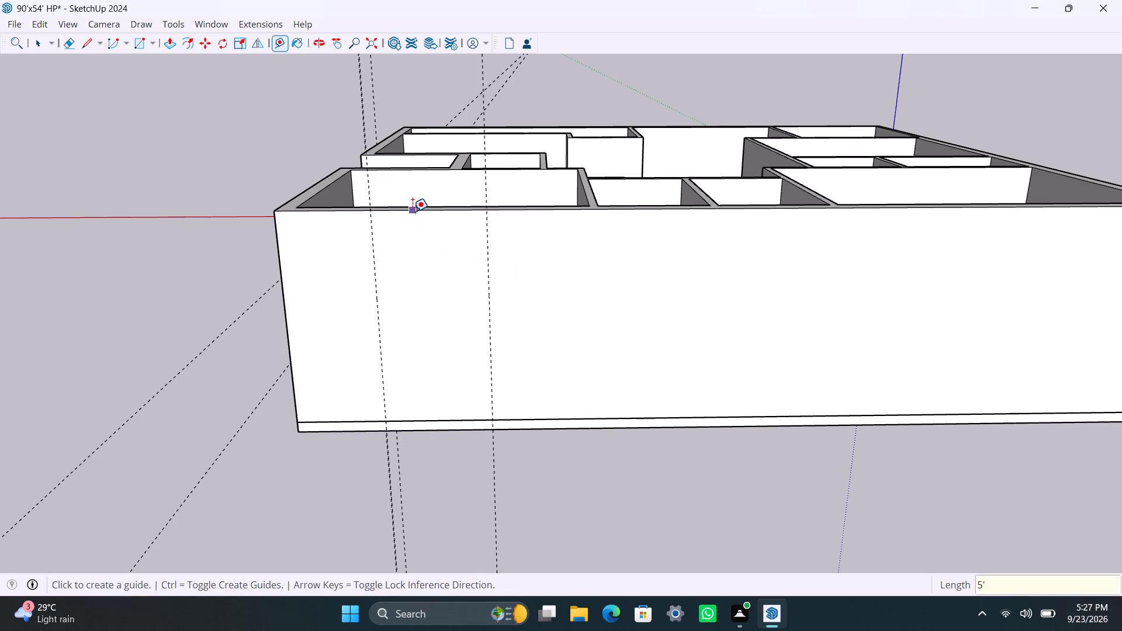
Place a horizontal guide 3' below the blank long side wall's top edge and another 4' below that guide.
left_click(413, 211)
type("3'")
key("Return")
left_click(431, 275)
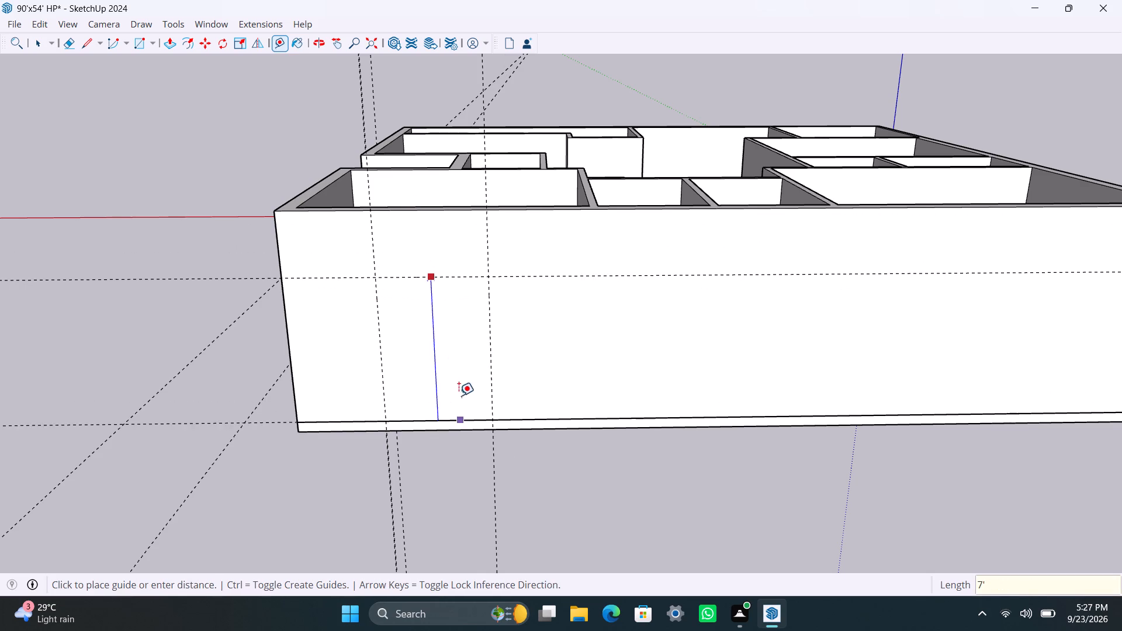
type("4'")
key("Return")
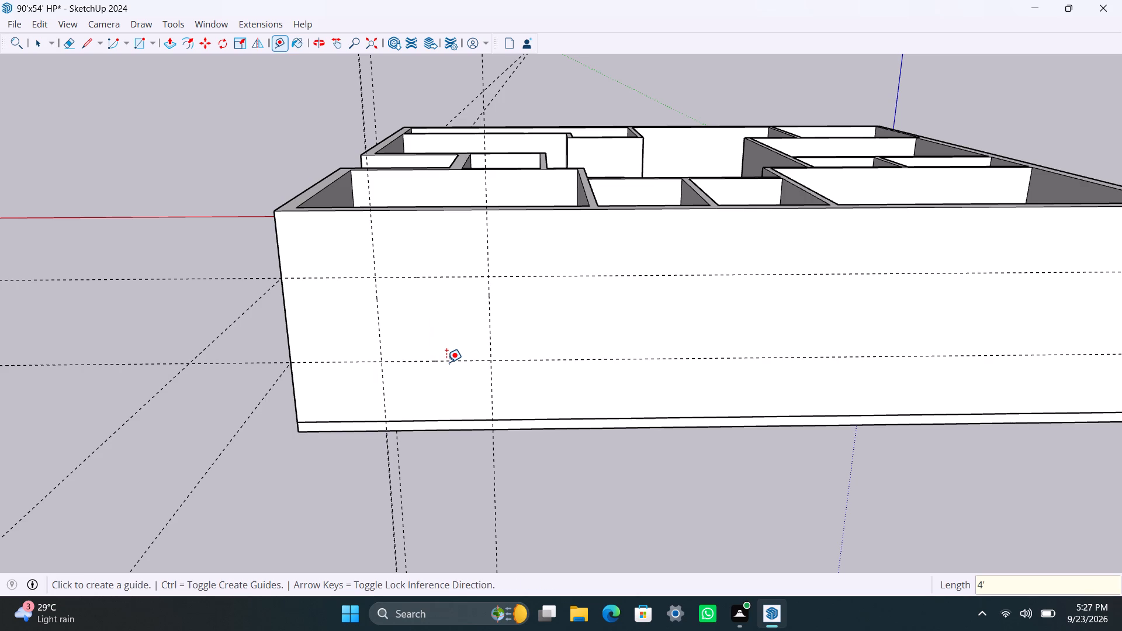
Open the walls group and cut a 5' by 4' window opening between the guides, pushing the rectangle 9" through the wall.
key("space")
double_click(406, 342)
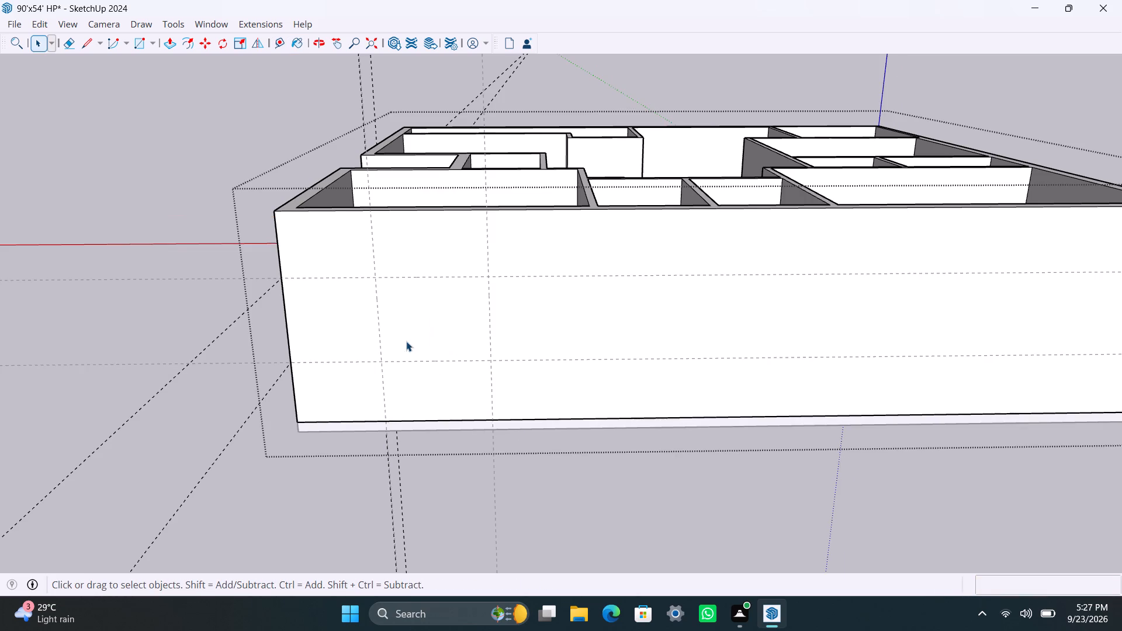
scroll(391, 336, "up", 1)
key("r")
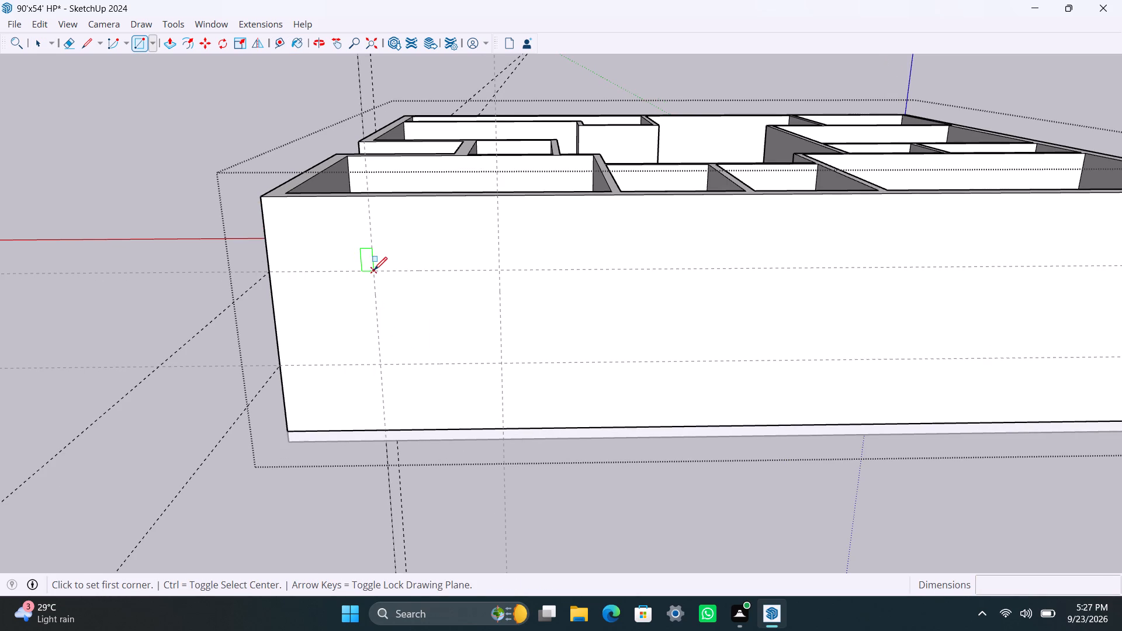
left_click(379, 281)
key("space")
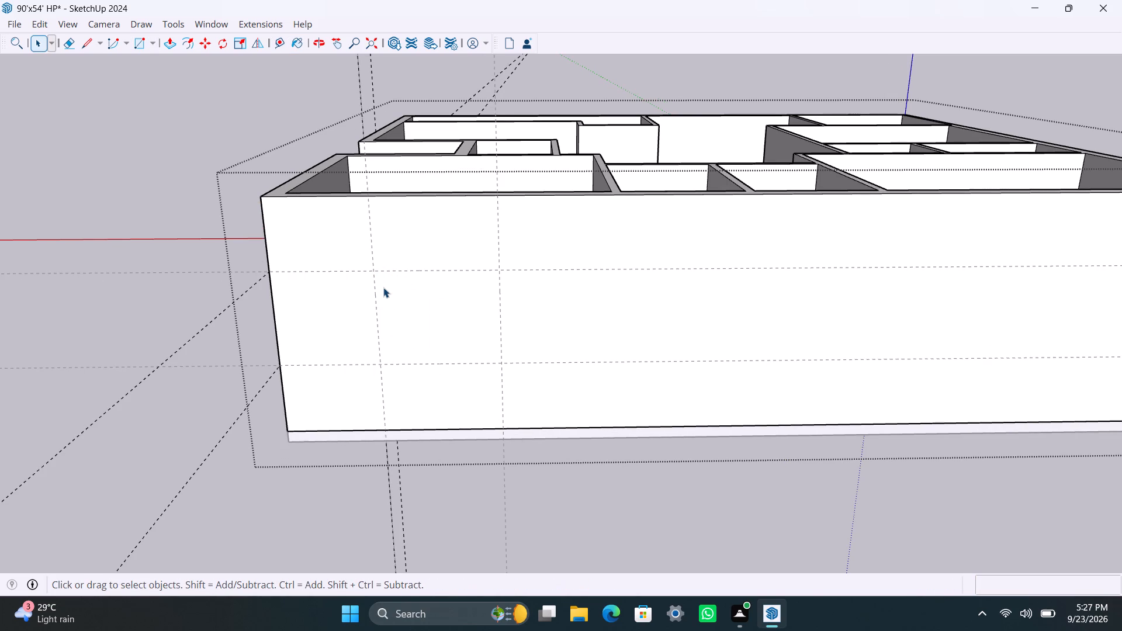
key("r")
left_click(376, 268)
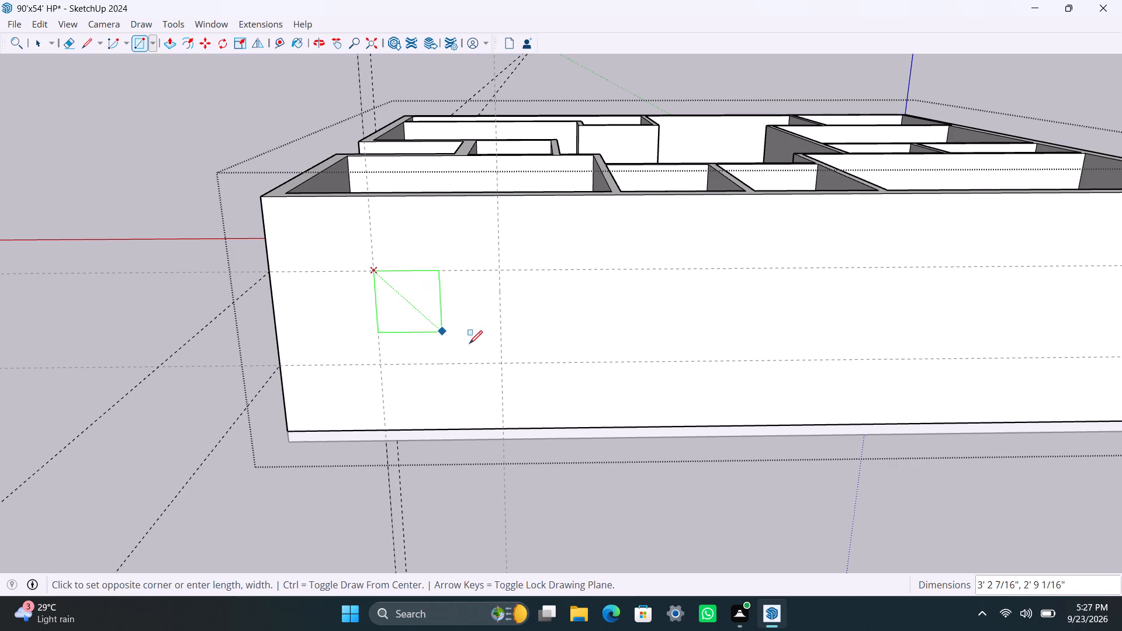
left_click(502, 363)
key("space")
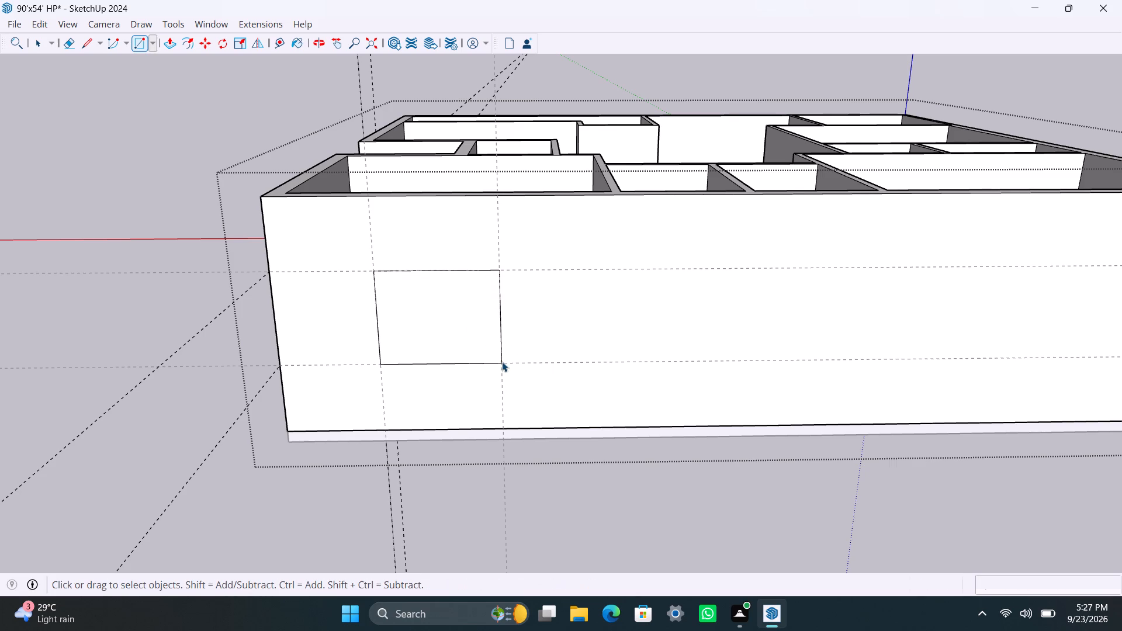
key("p")
left_click(444, 310)
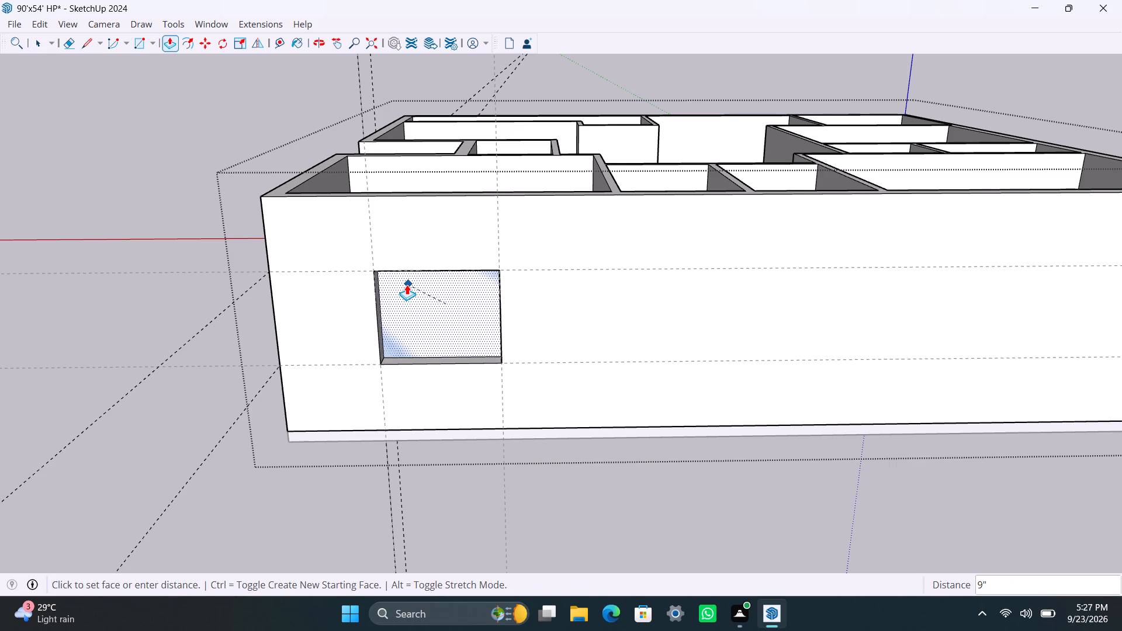
left_click(407, 284)
scroll(413, 323, "down", 4)
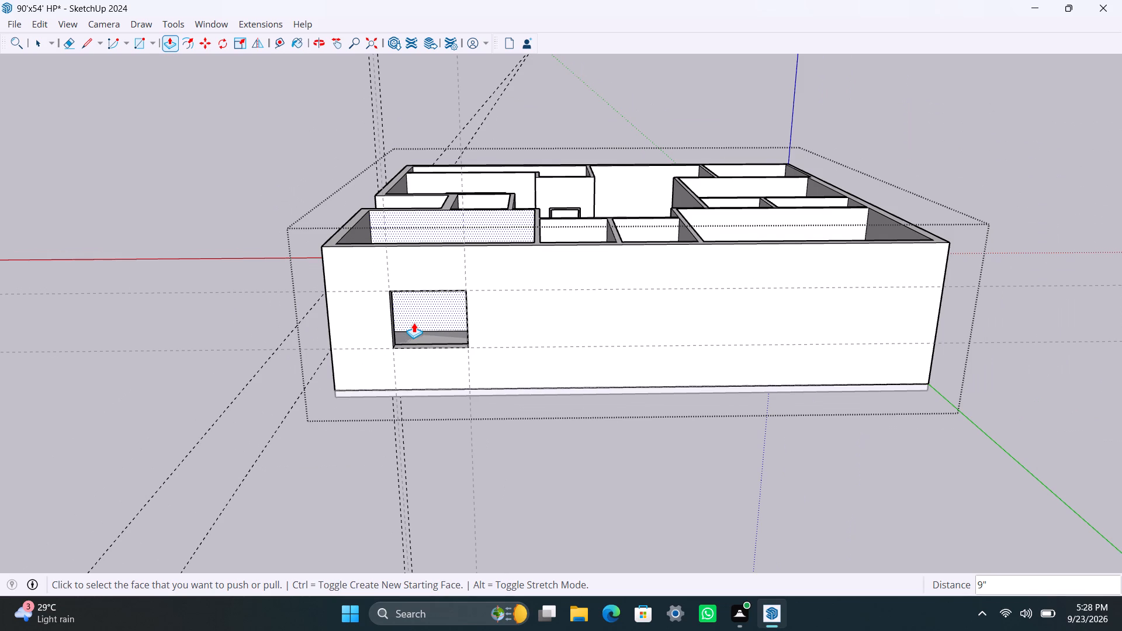
key("space")
In the small room adjoining the one with the new window, push the exterior wall's inner face 4.5" outward.
scroll(543, 336, "up", 2)
middle_click_drag(505, 313, 496, 303, "shift")
scroll(471, 290, "up", 6)
key("t")
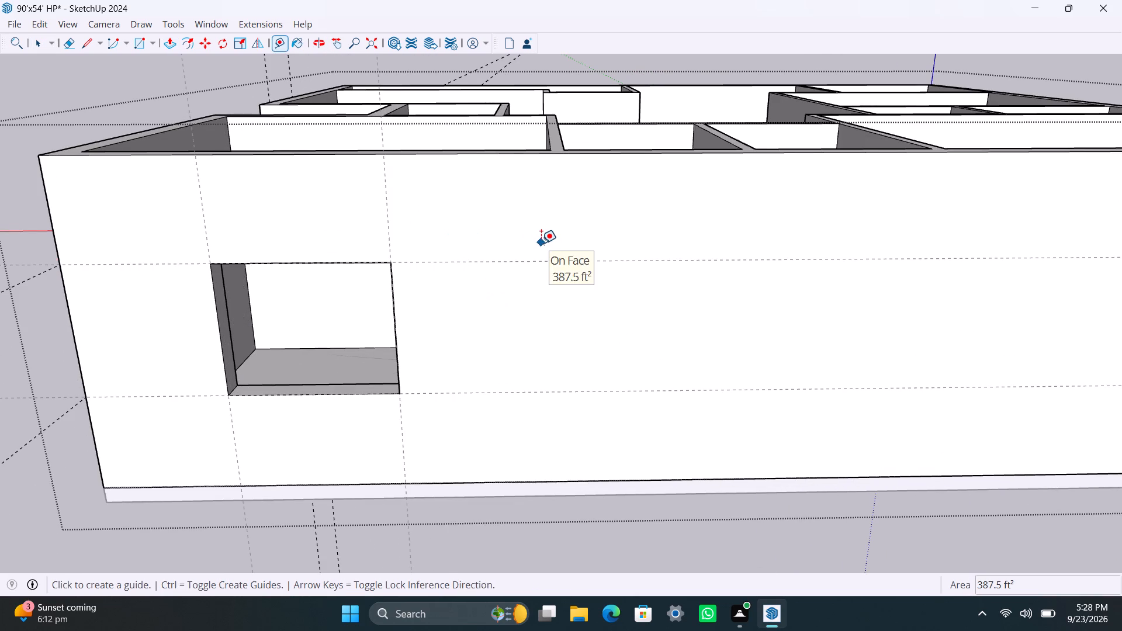
key("space")
scroll(581, 234, "down", 5)
middle_click_drag(610, 214, 1121, 505)
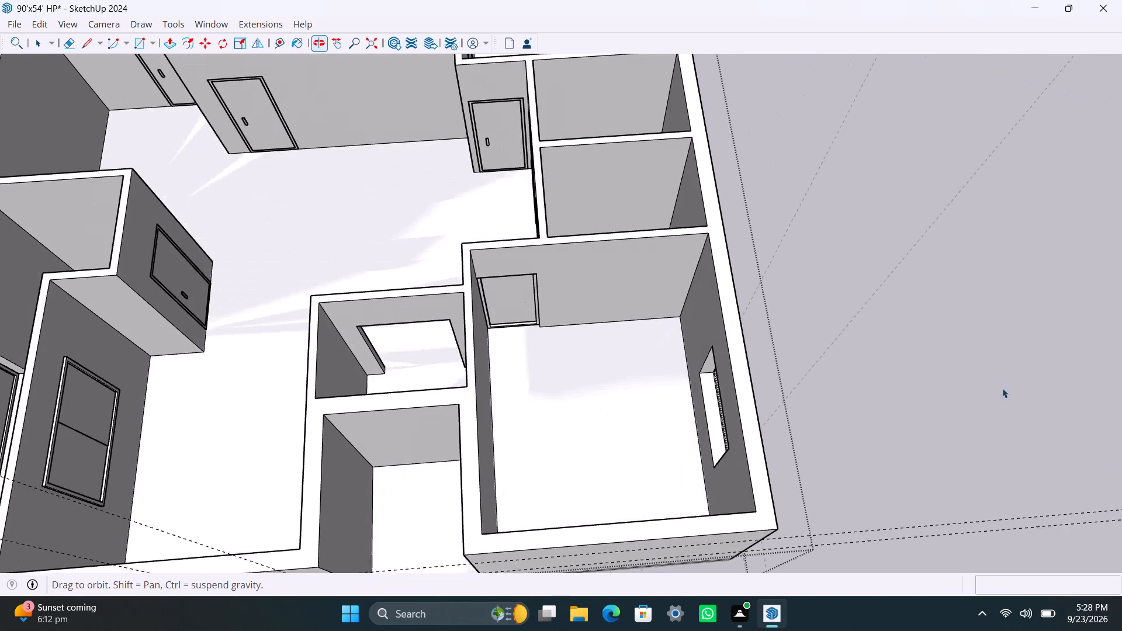
scroll(663, 306, "up", 2)
middle_click_drag(523, 377, 959, 297)
scroll(572, 144, "up", 3)
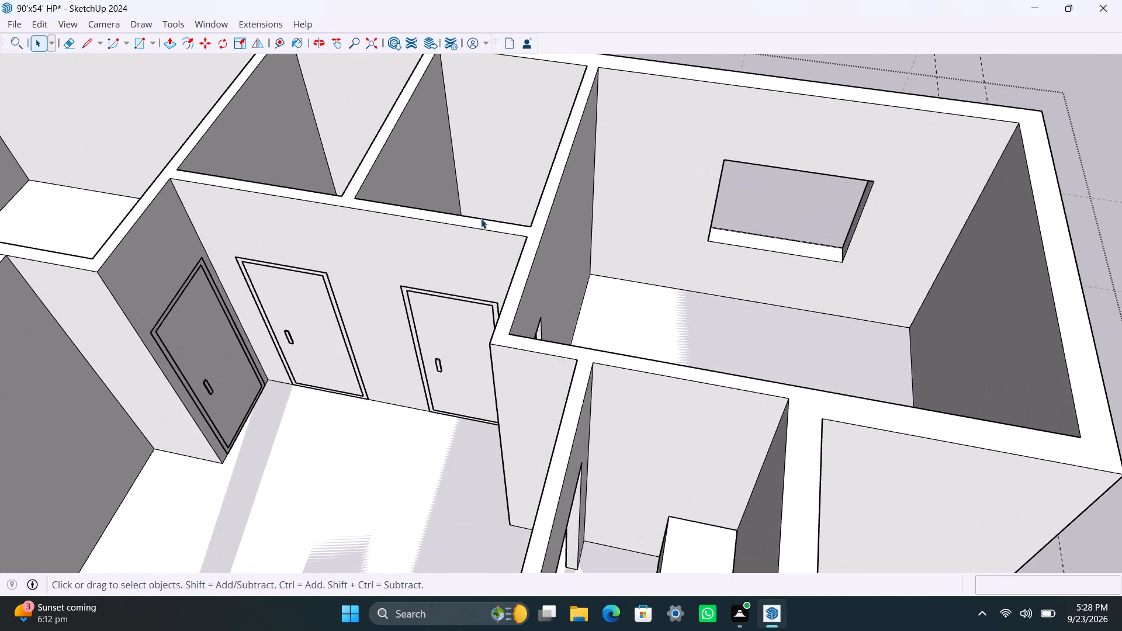
middle_click_drag(481, 246, 666, 392, "shift")
scroll(663, 286, "up", 4)
left_click(662, 269)
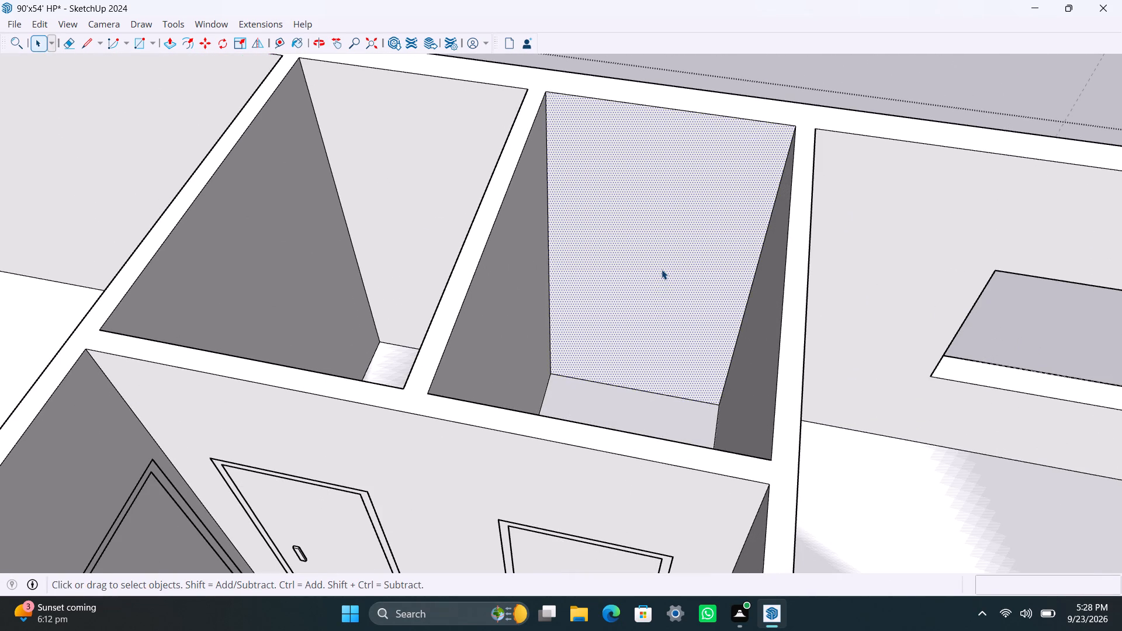
key("p")
left_click(662, 269)
type("4.5\"")
key("Return")
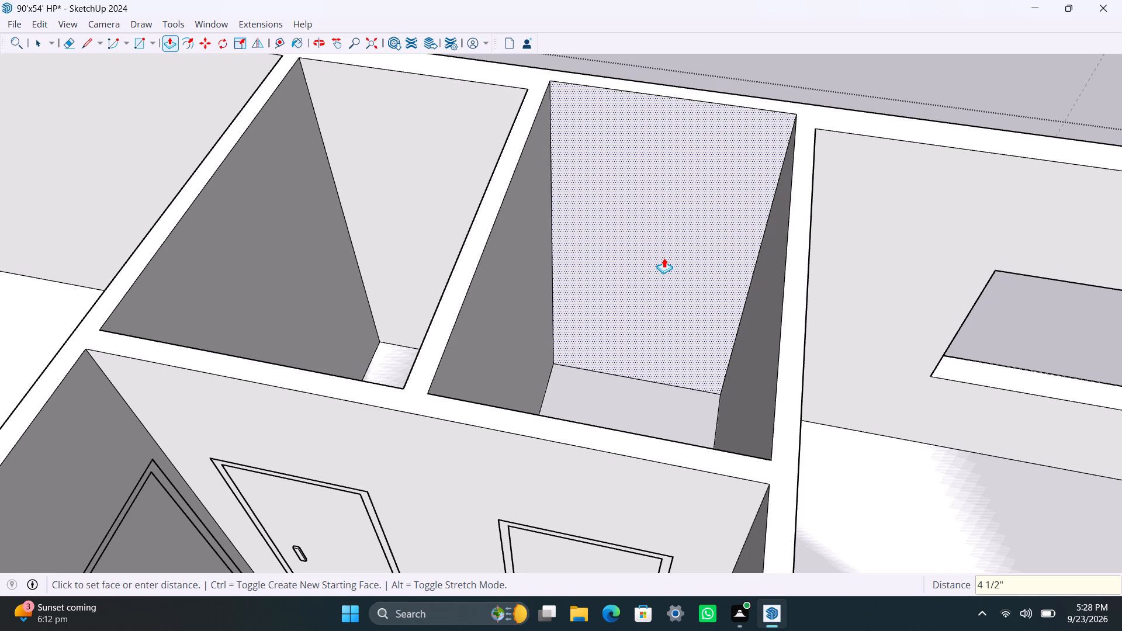
key("space")
Push the exterior wall's inner face in the second small room 4.5" outward, matching the neighbouring small room.
left_click(425, 195)
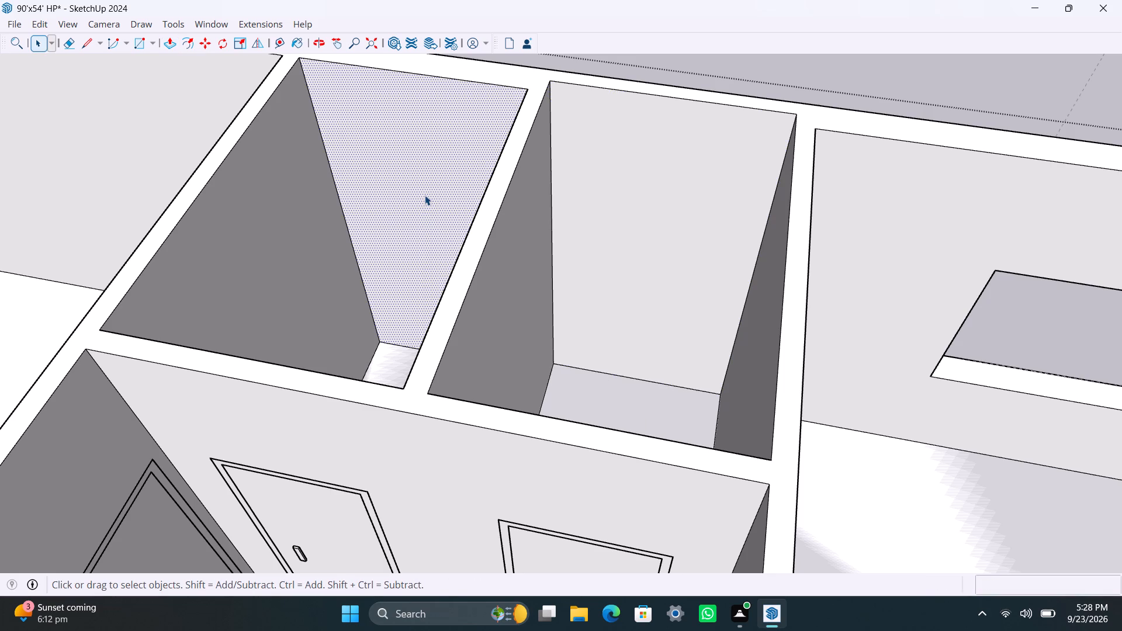
key("p")
left_click(425, 195)
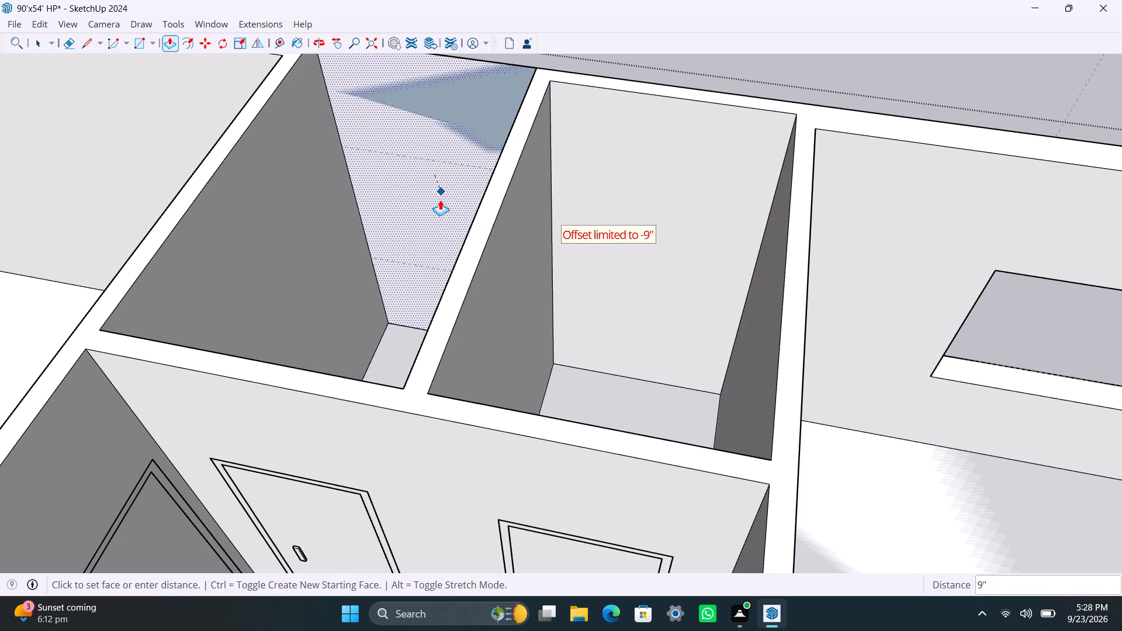
left_click(576, 111)
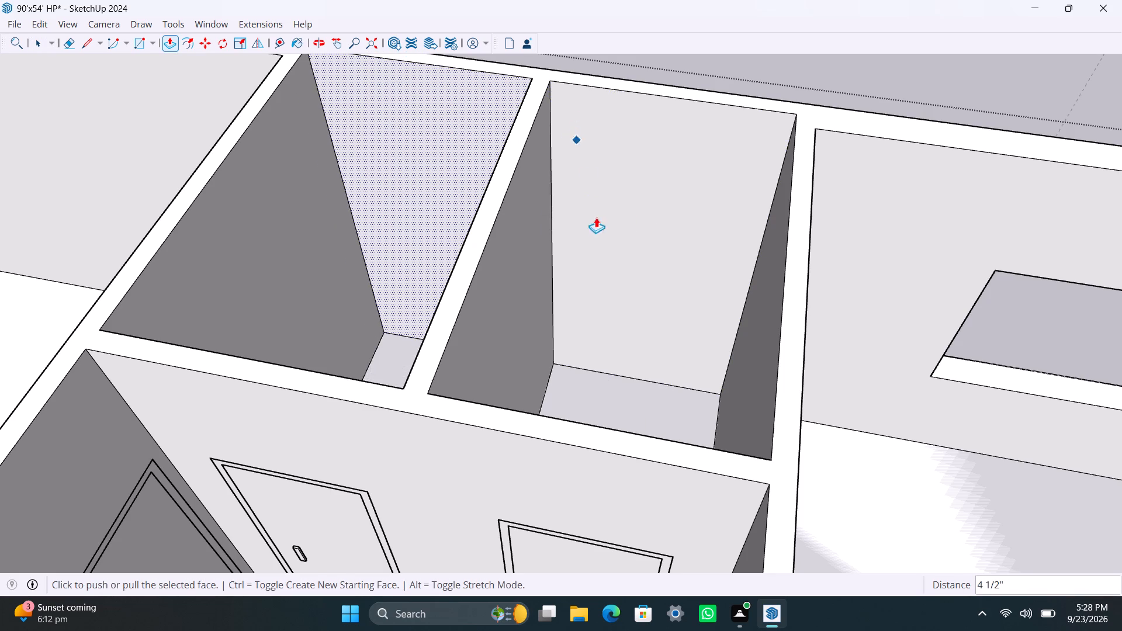
key("space")
On the long side wall's exterior, place a vertical guide about 6'3" past the new window opening and another 2' beyond it.
scroll(718, 289, "down", 11)
middle_click_drag(890, 181, 494, 240)
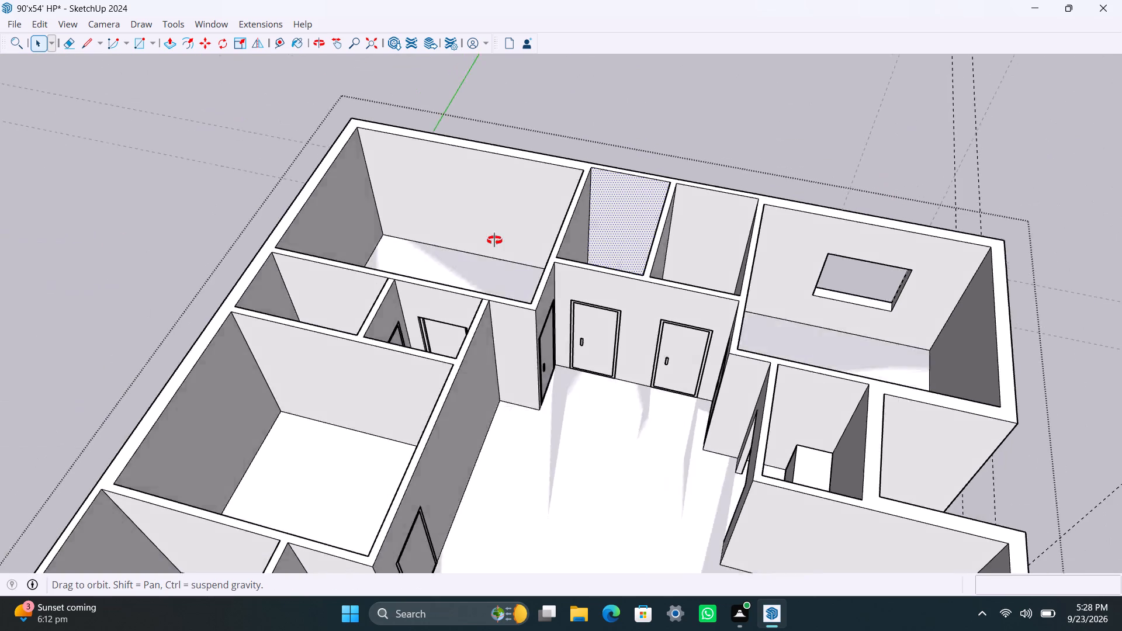
middle_click_drag(494, 240, 0, 172)
scroll(259, 320, "down", 5)
middle_click_drag(369, 382, 314, 247)
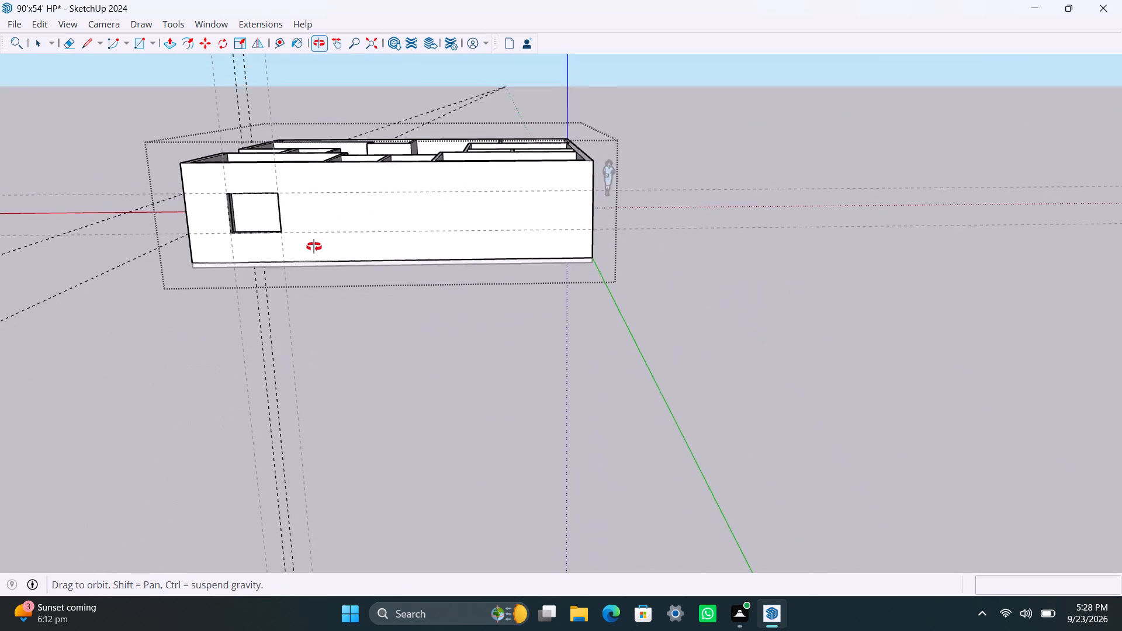
middle_click_drag(314, 247, 336, 247)
scroll(336, 248, "up", 3)
middle_click_drag(337, 248, 559, 407, "shift")
scroll(512, 364, "up", 4)
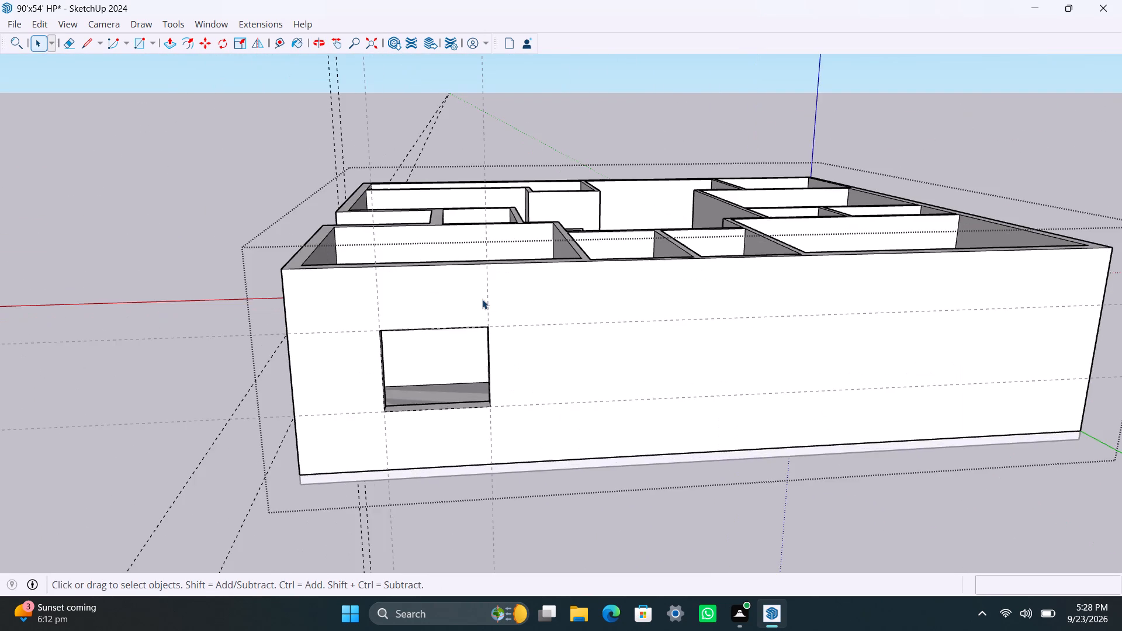
scroll(480, 299, "up", 1)
key("t")
left_click(490, 298)
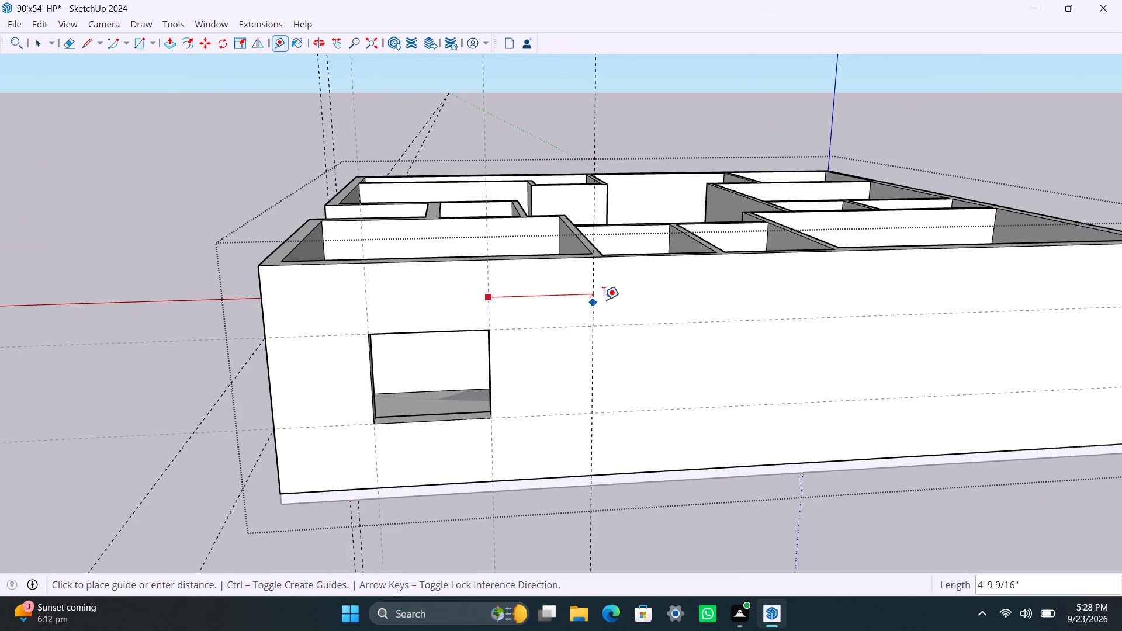
left_click(636, 285)
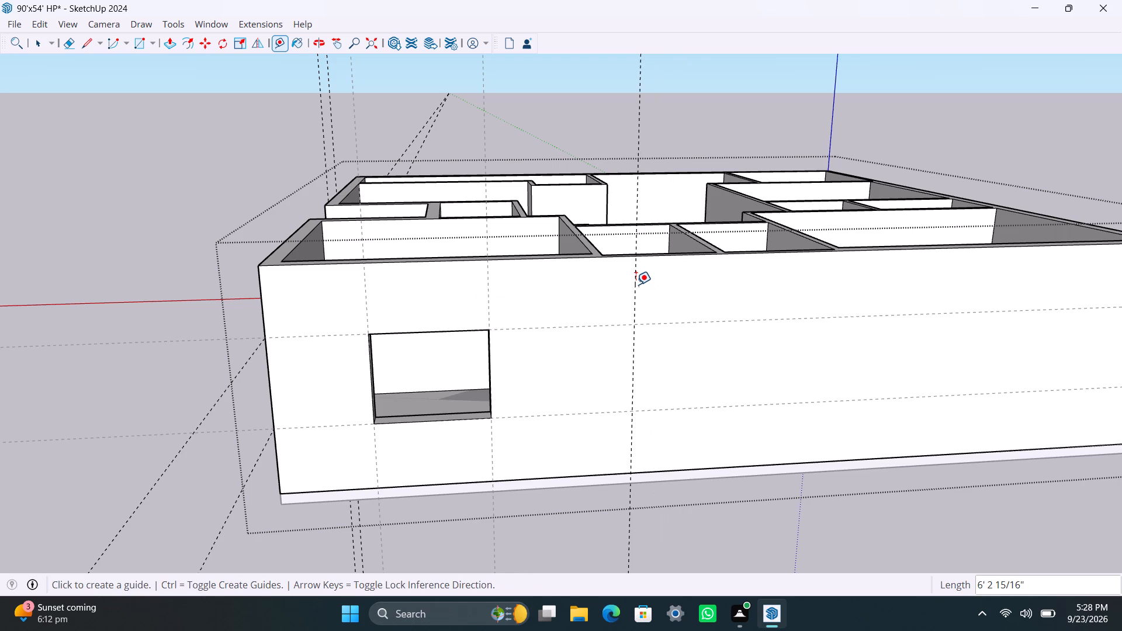
left_click(635, 283)
middle_click_drag(674, 282, 588, 265)
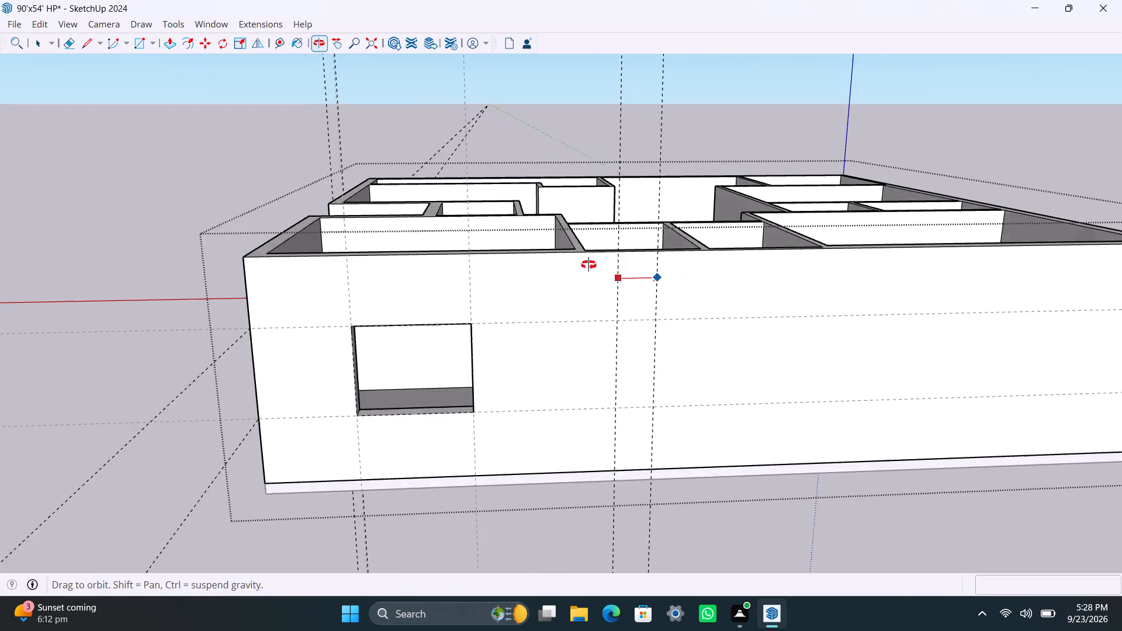
middle_click_drag(588, 265, 587, 265)
type("2'")
key("Return")
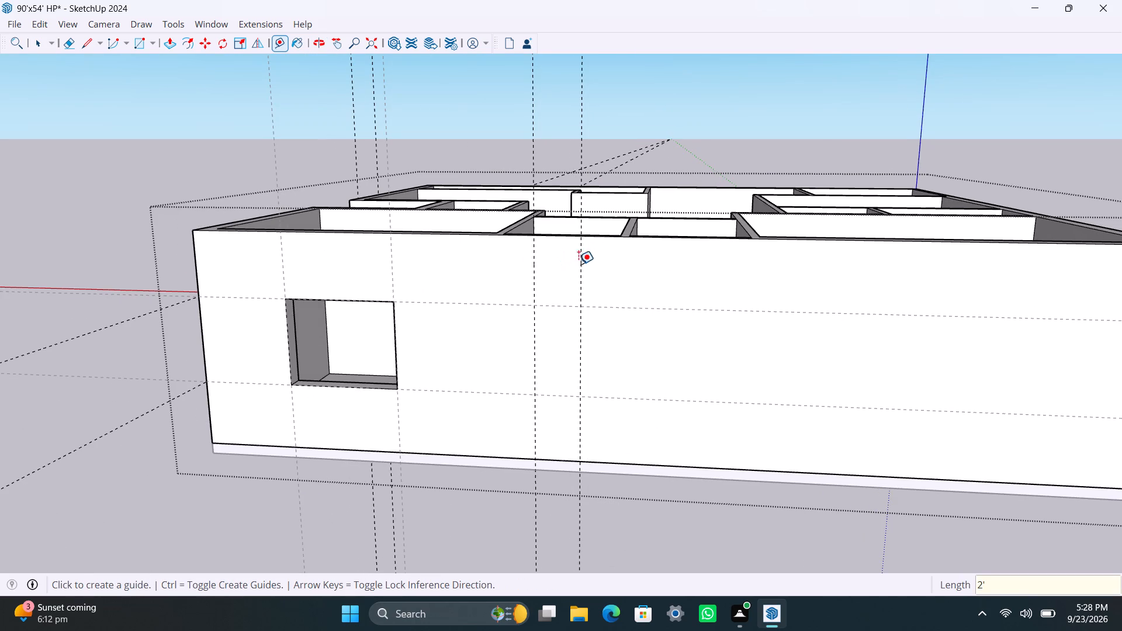
Place a horizontal guide 2' below the guide that runs along the window opening's top edge.
left_click(553, 307)
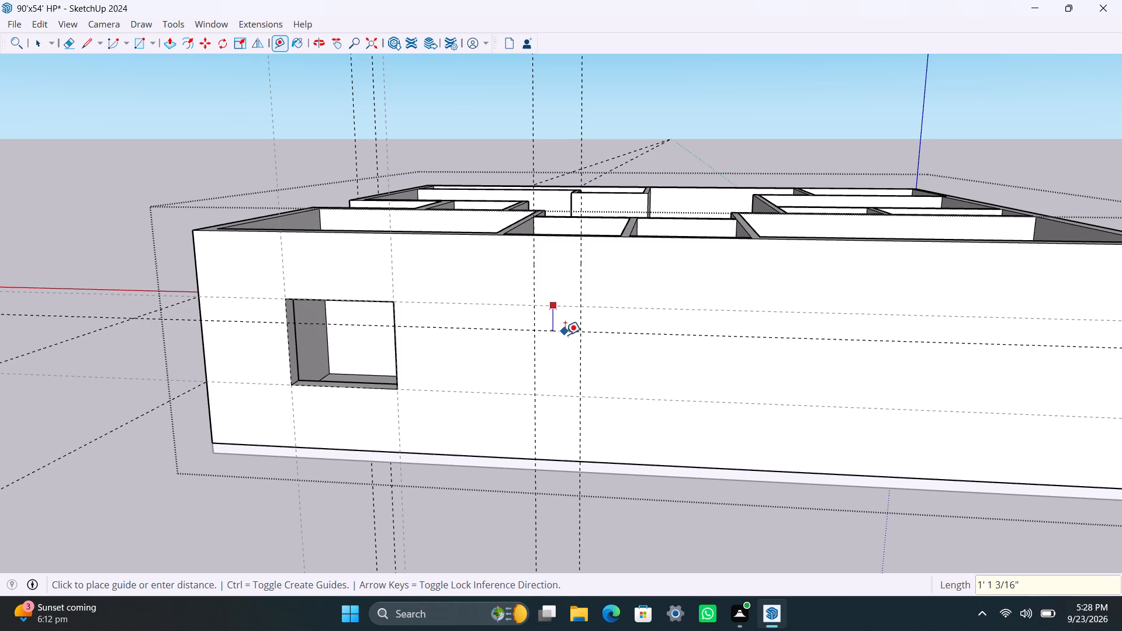
type("2'")
key("Return")
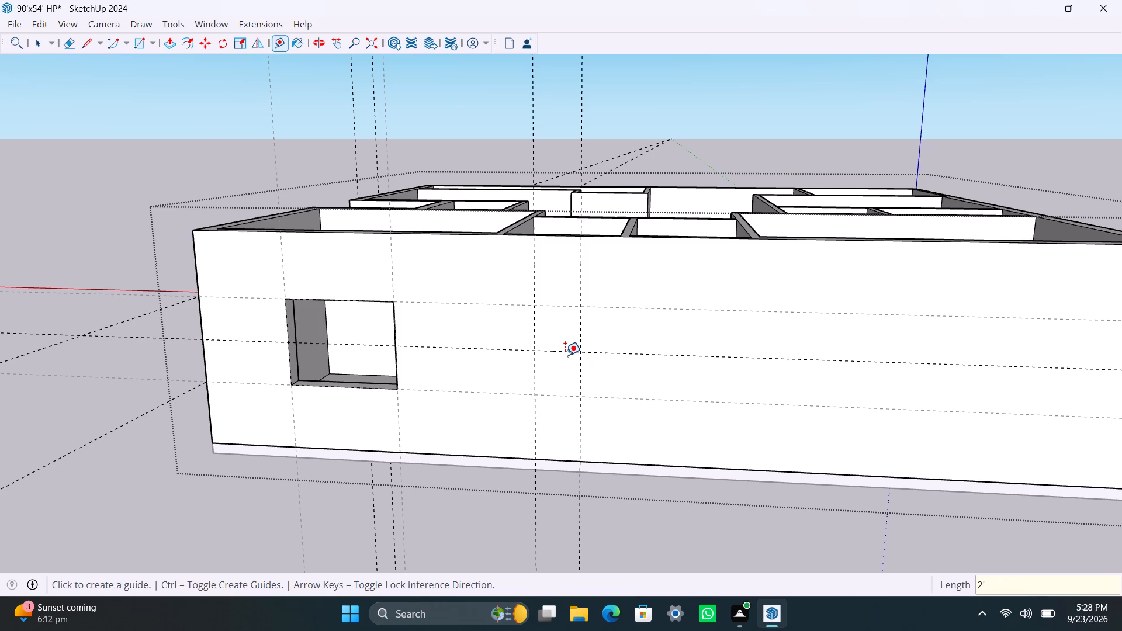
For the second small room, place a vertical guide about 3'4" past the 2' guide pair and another 2' beyond it.
left_click(577, 259)
key("space")
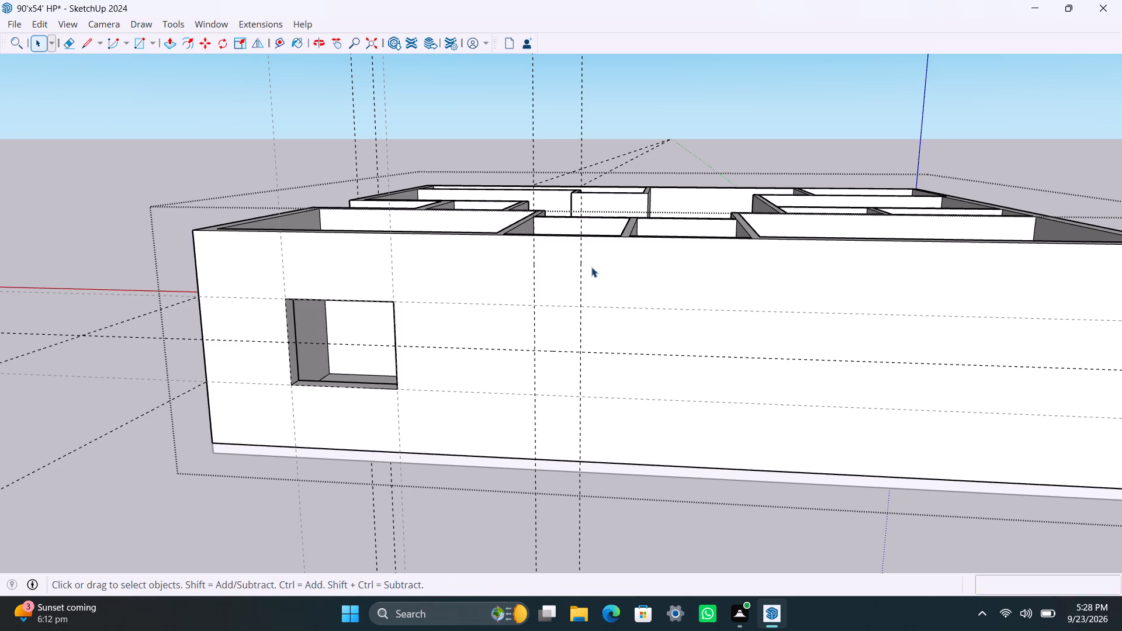
type("t")
left_click(585, 268)
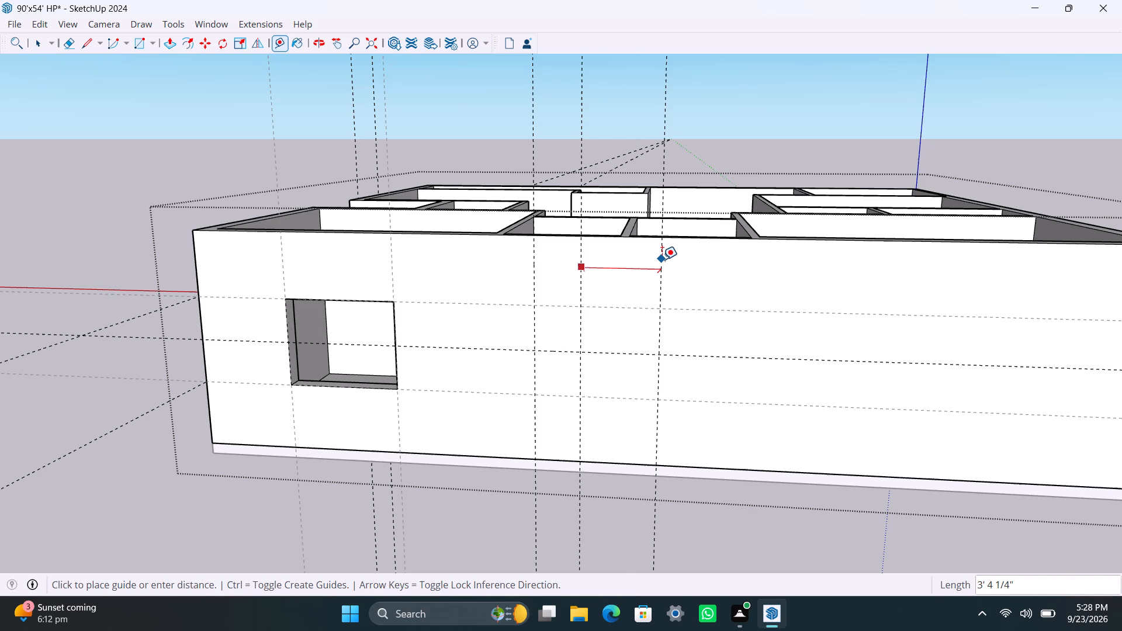
left_click(662, 259)
left_click(661, 259)
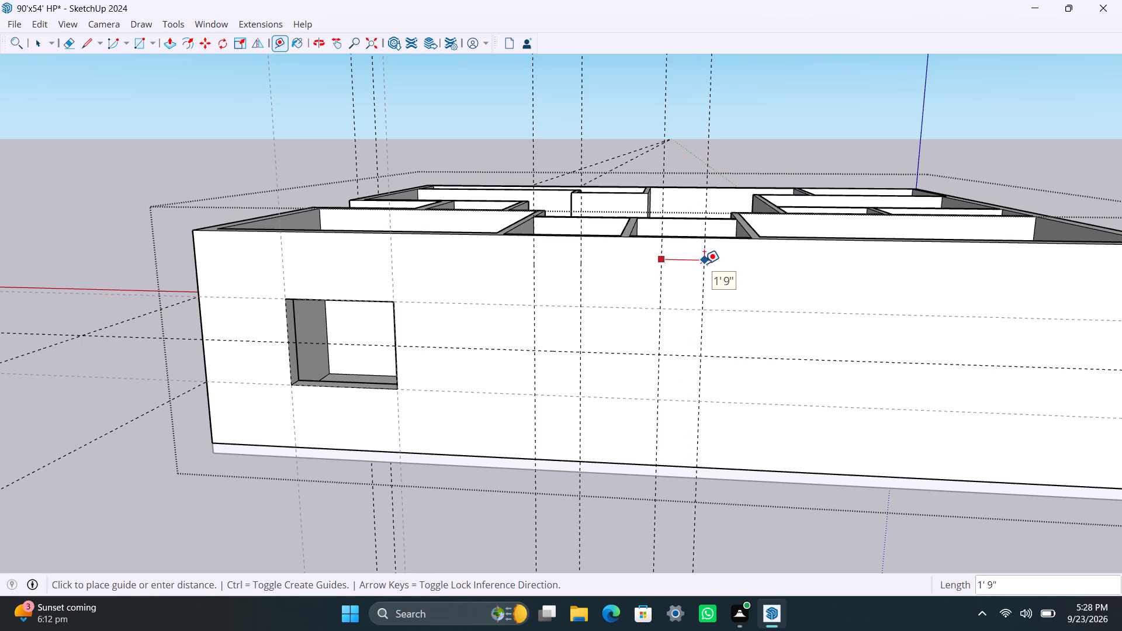
type("2'")
key("Return")
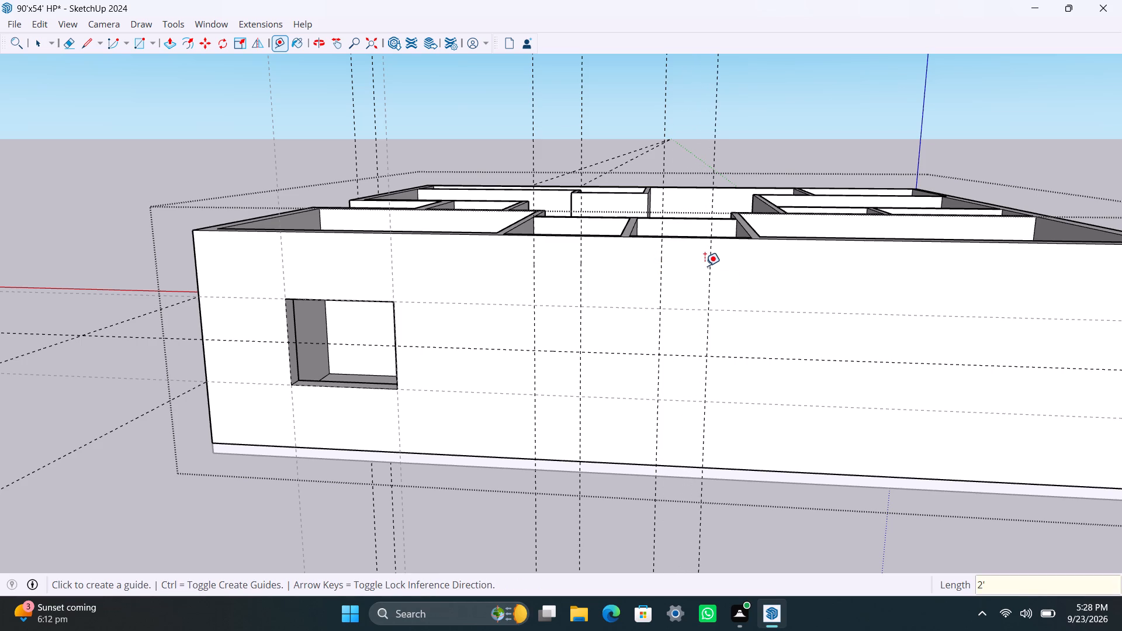
Draw a 2' by 2' rectangle between the first small room's guides and push it 4.5" through the exterior wall.
key("space")
key("r")
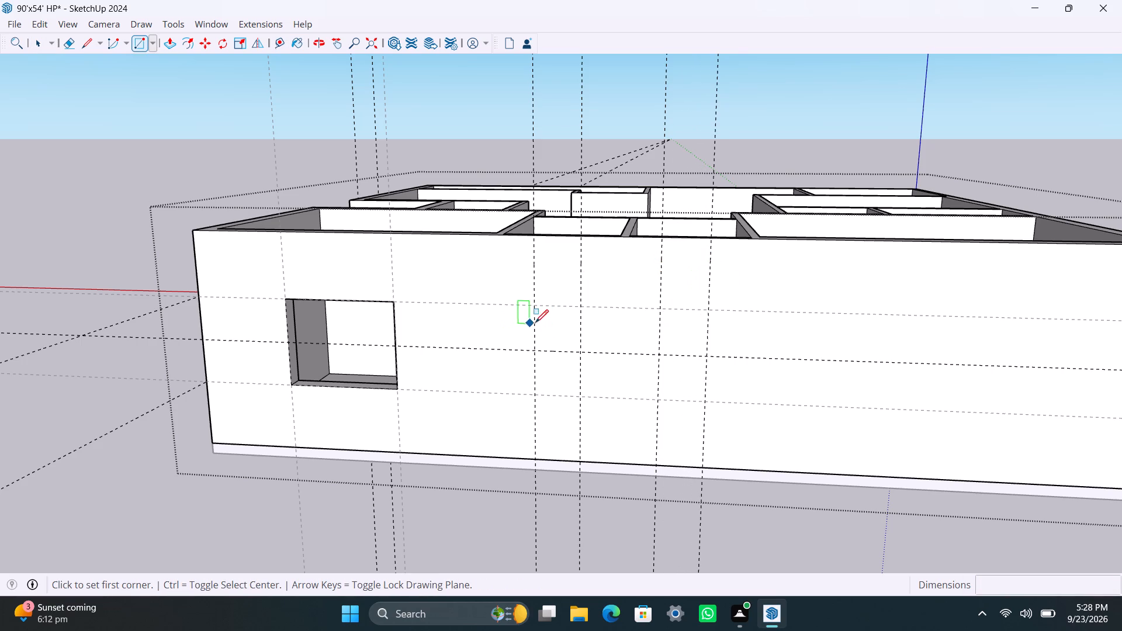
scroll(544, 321, "up", 3)
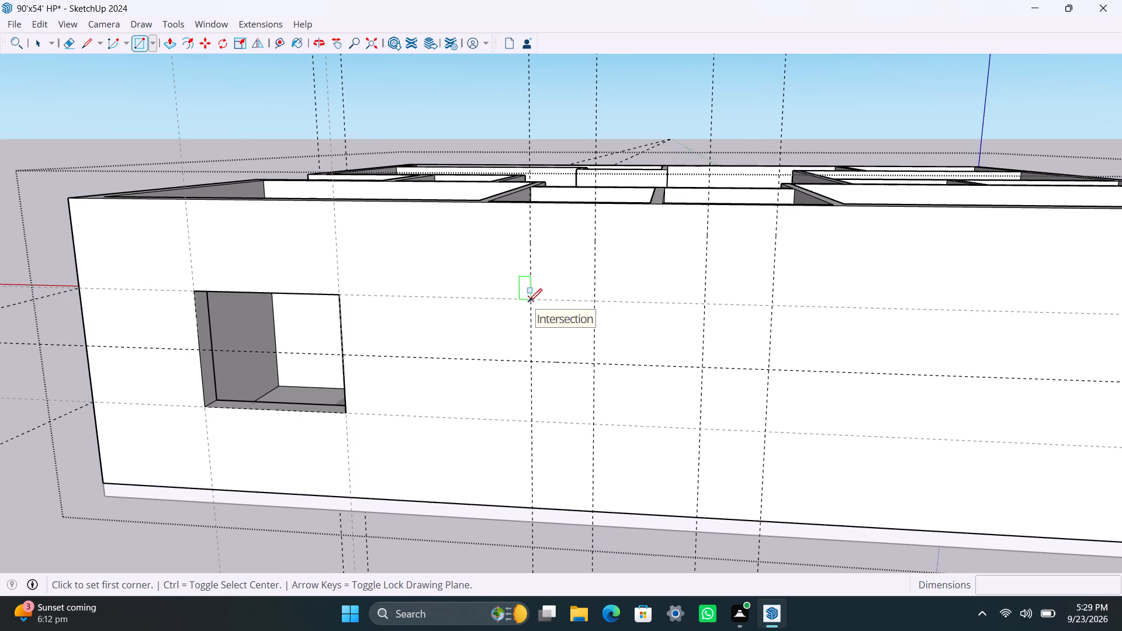
left_click(529, 301)
left_click(597, 363)
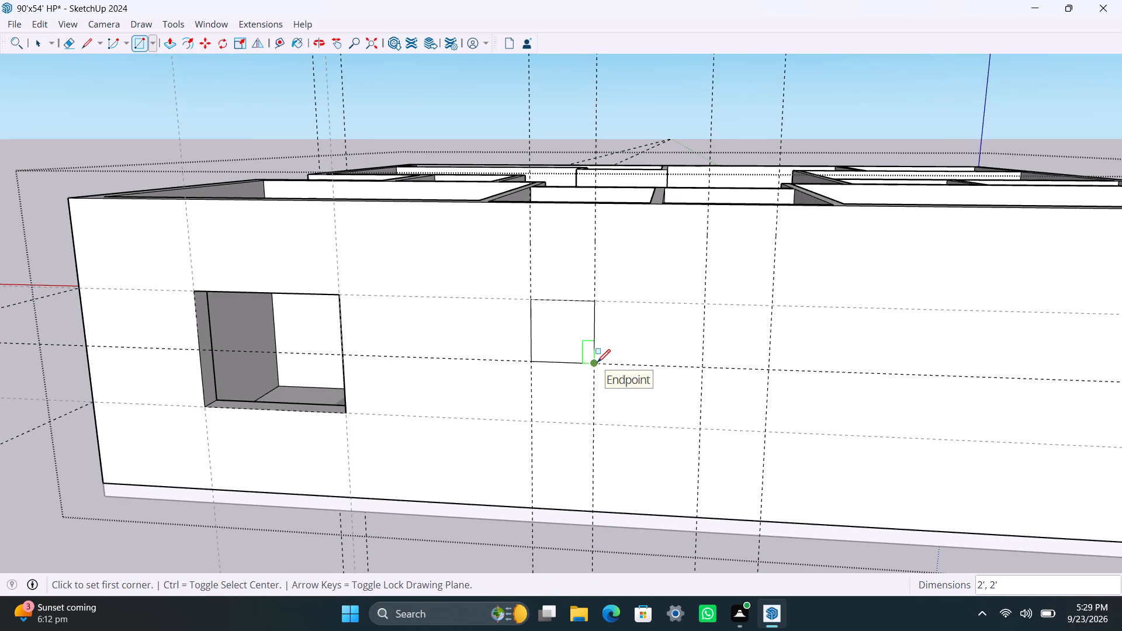
key("space")
key("p")
left_click(577, 328)
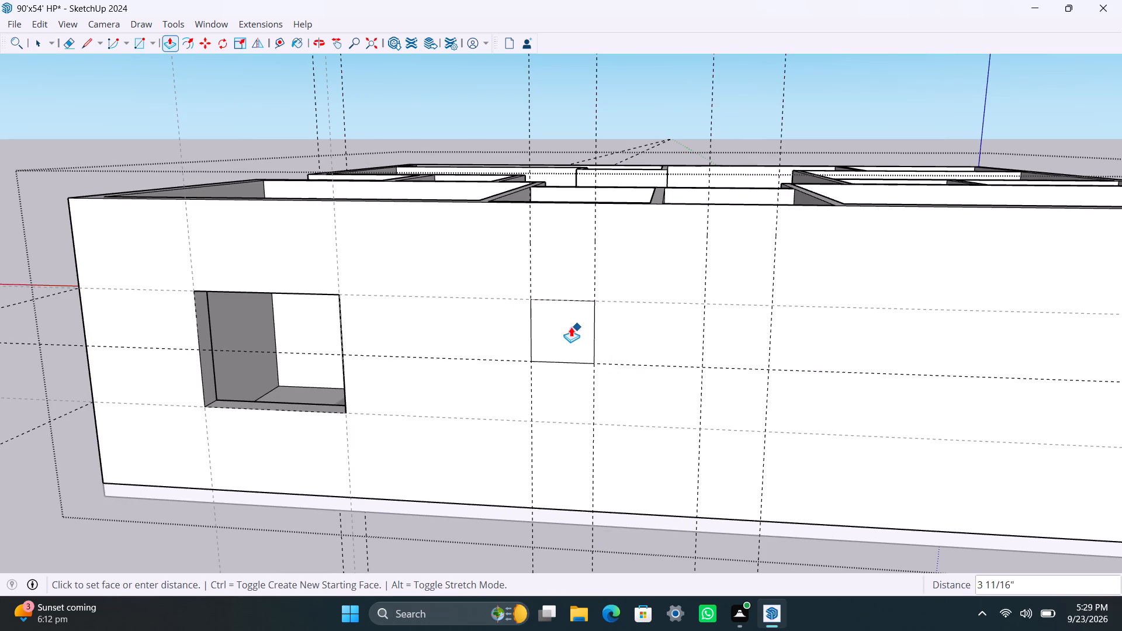
key("space")
left_click(562, 331)
key("p")
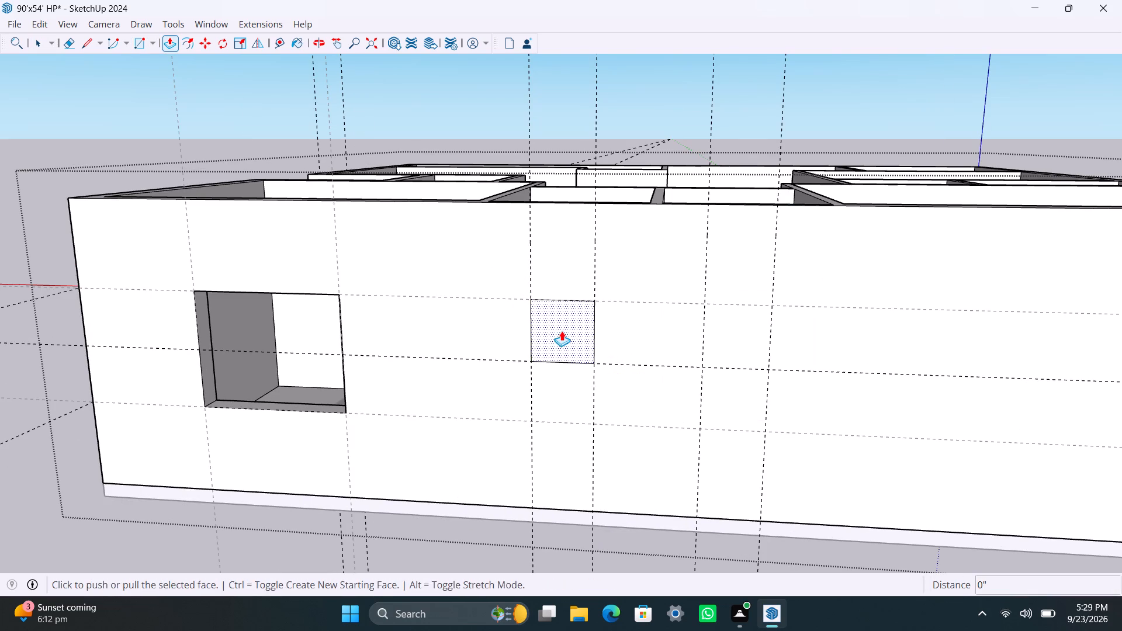
left_click(562, 331)
left_click(562, 316)
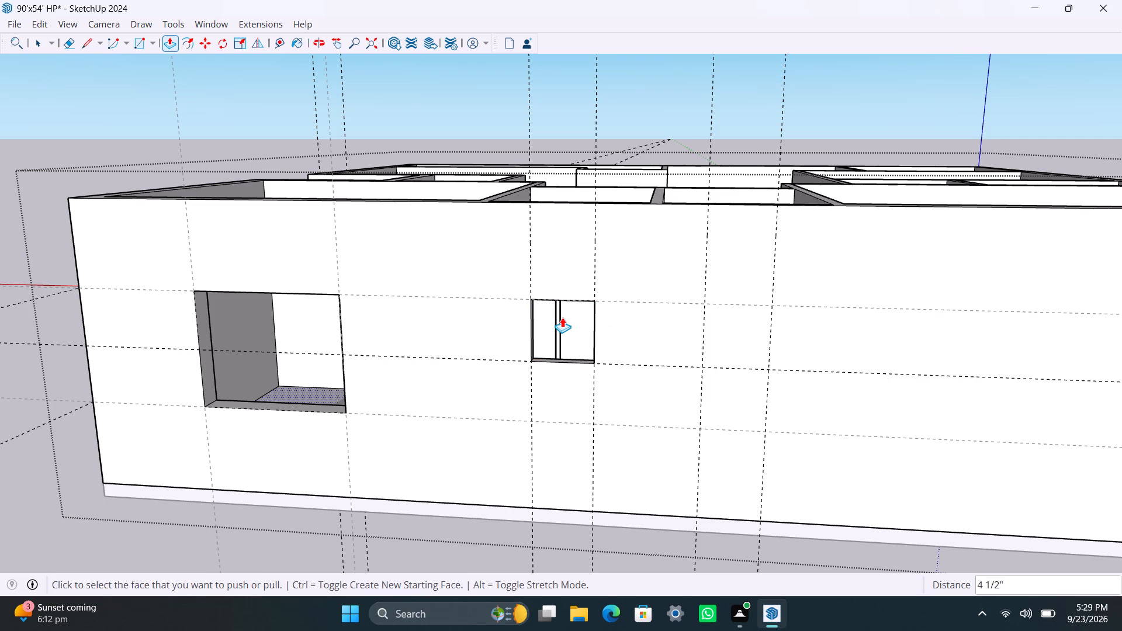
key("space")
Draw a 2' by 2' rectangle between the second small room's guides and push it through the exterior wall.
scroll(606, 355, "down", 5)
scroll(607, 355, "up", 2)
middle_click_drag(607, 356, 541, 366, "shift")
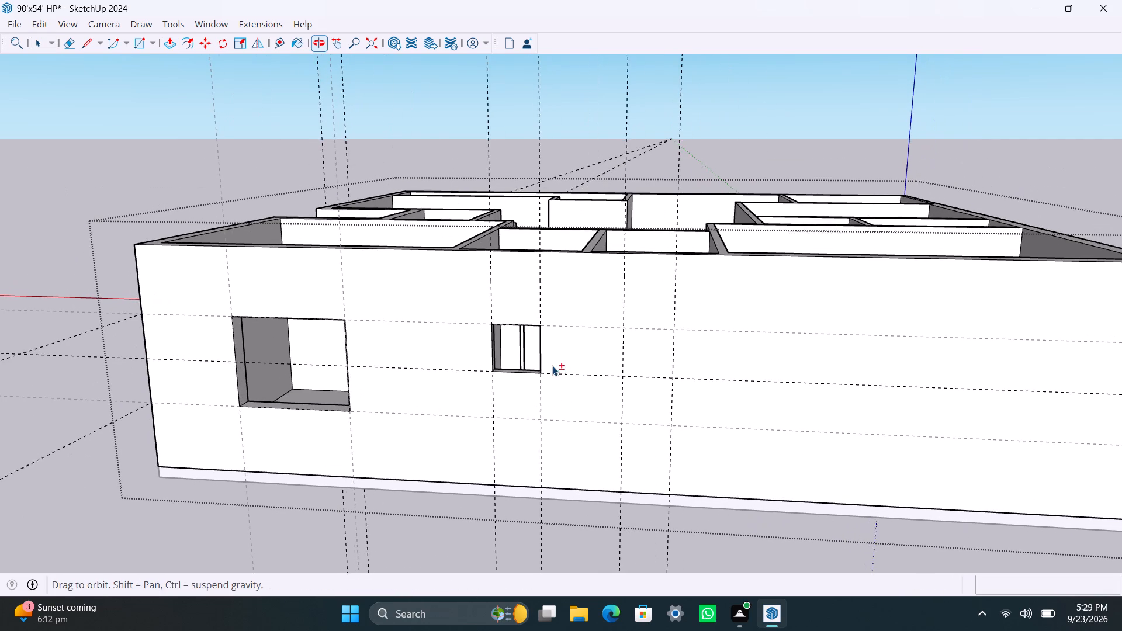
key("r")
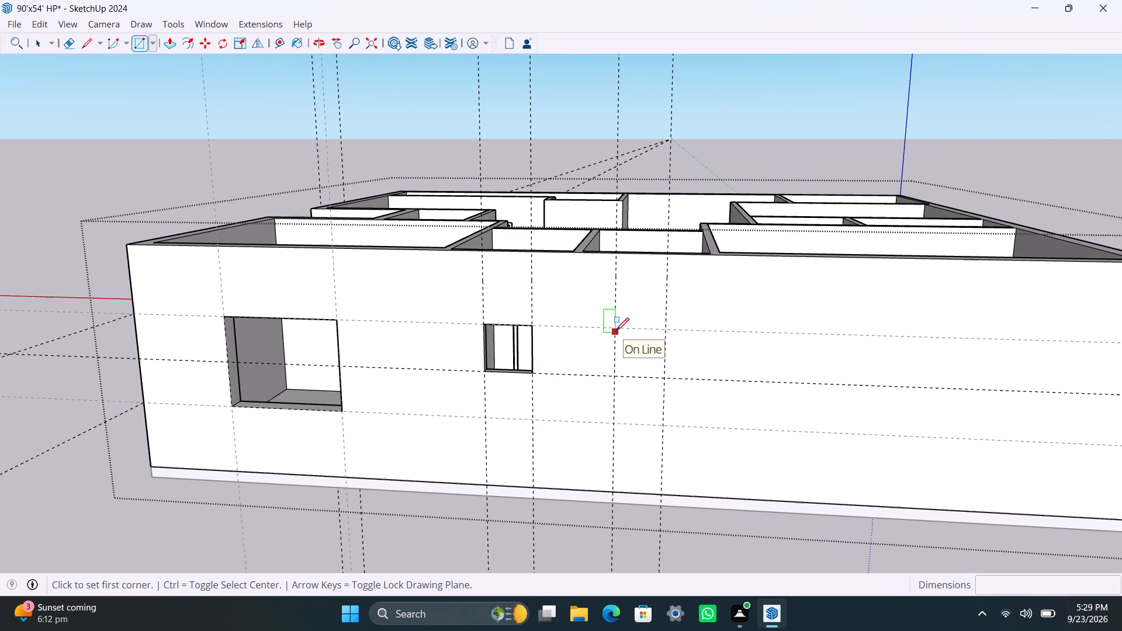
left_click(616, 328)
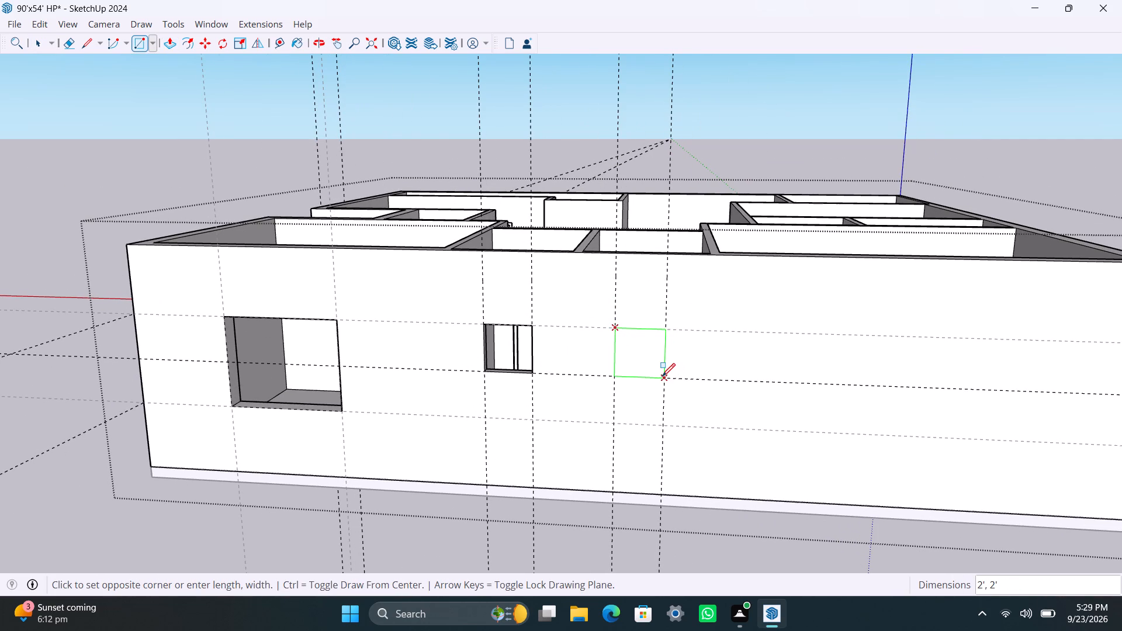
left_click(662, 376)
key("space")
key("p")
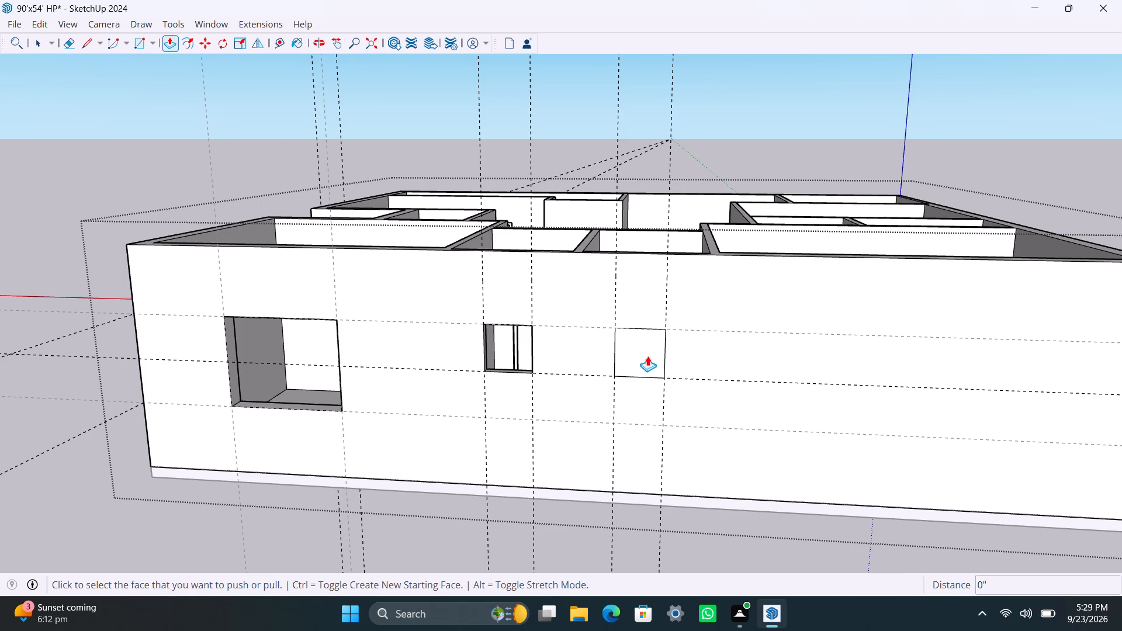
left_click(646, 355)
left_click(636, 346)
scroll(637, 366, "down", 4)
middle_click_drag(618, 346, 616, 415)
key("space")
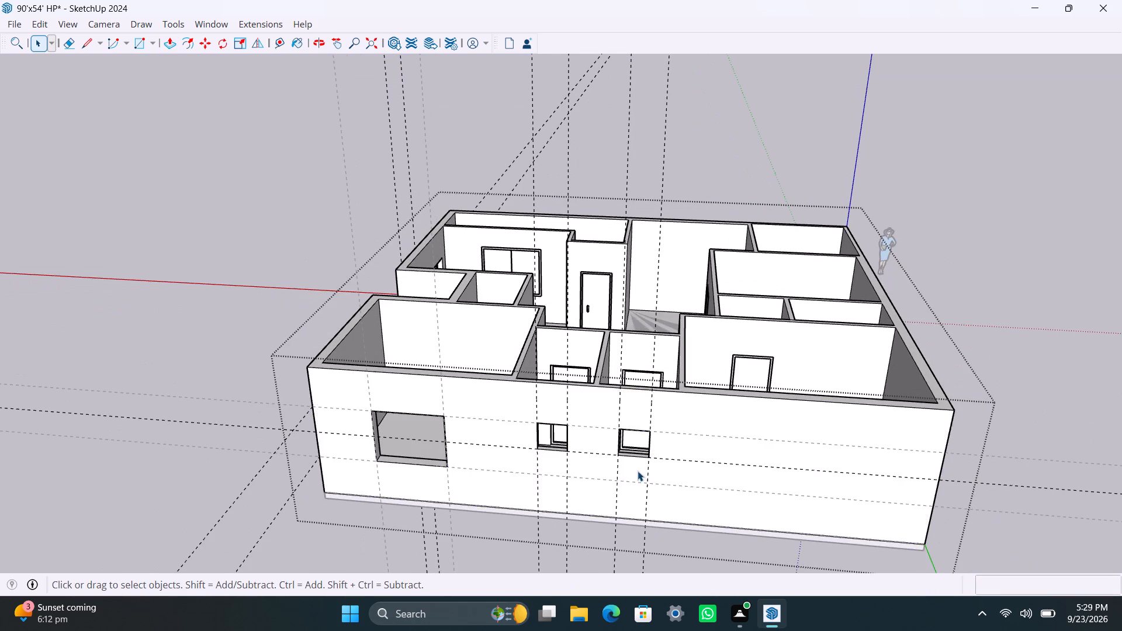
On the same long wall, place a vertical guide about 5'10" past the second small window opening and another 5' beyond it.
scroll(638, 471, "down", 2)
middle_click_drag(637, 457, 494, 410)
scroll(553, 410, "up", 3)
scroll(518, 369, "up", 3)
middle_click_drag(494, 387, 498, 387)
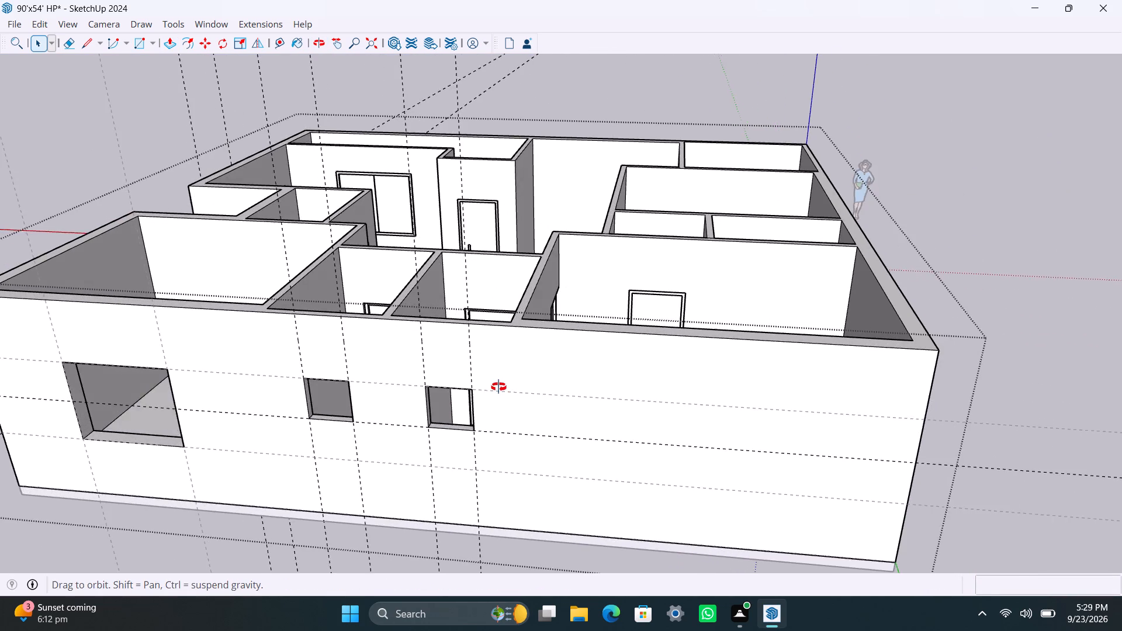
middle_click_drag(498, 387, 572, 340)
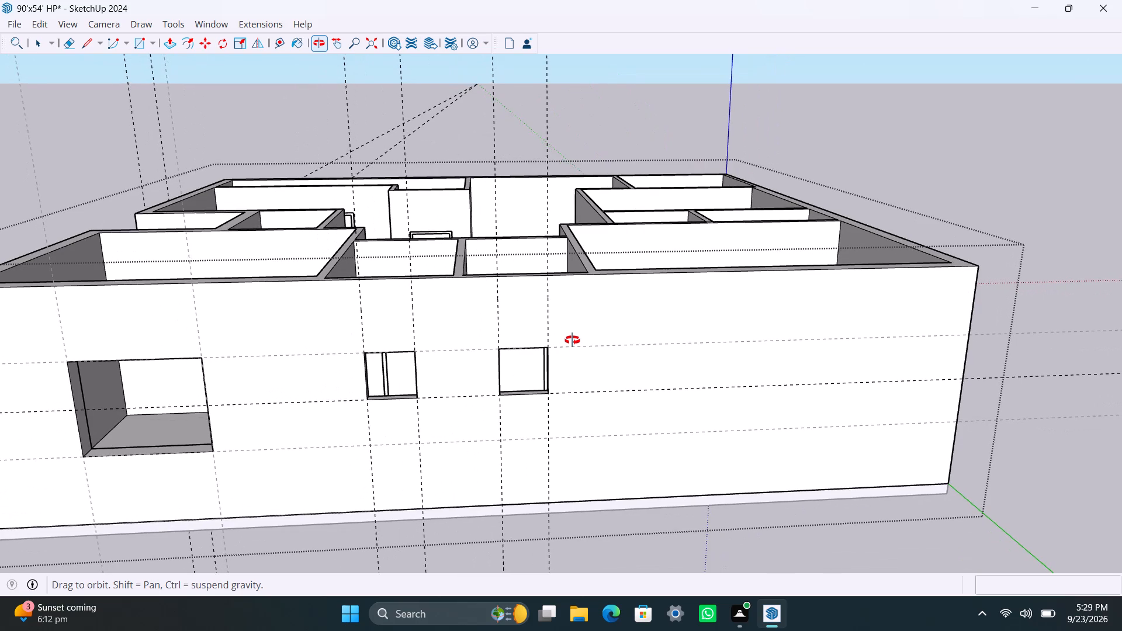
middle_click_drag(572, 340, 572, 340)
key("t")
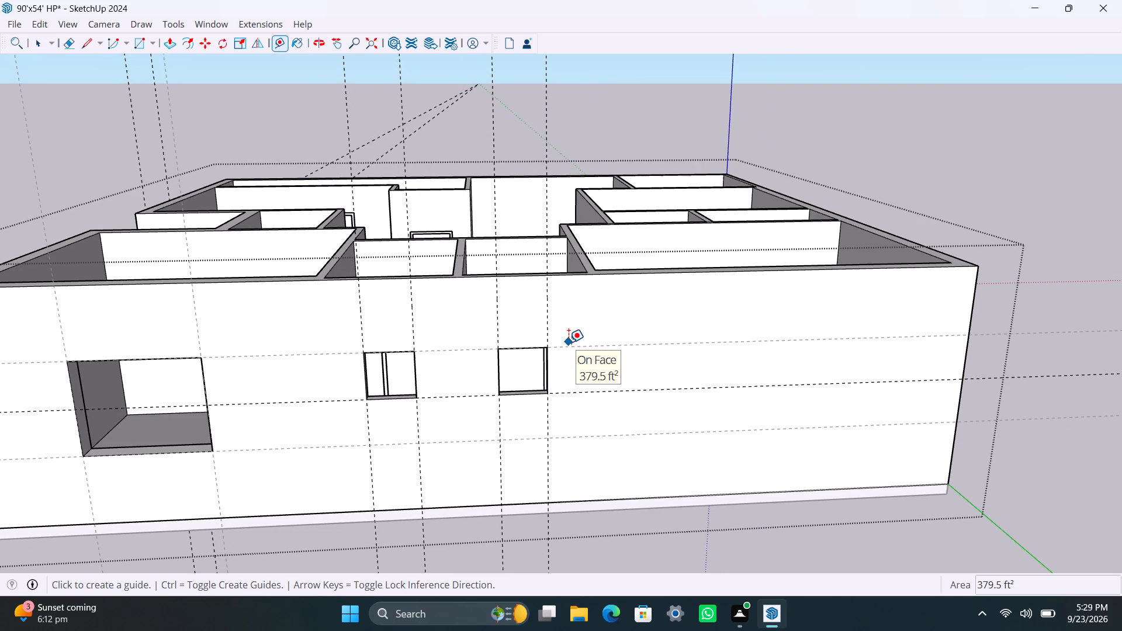
left_click(545, 302)
scroll(687, 318, "down", 2)
middle_click_drag(687, 318, 622, 294)
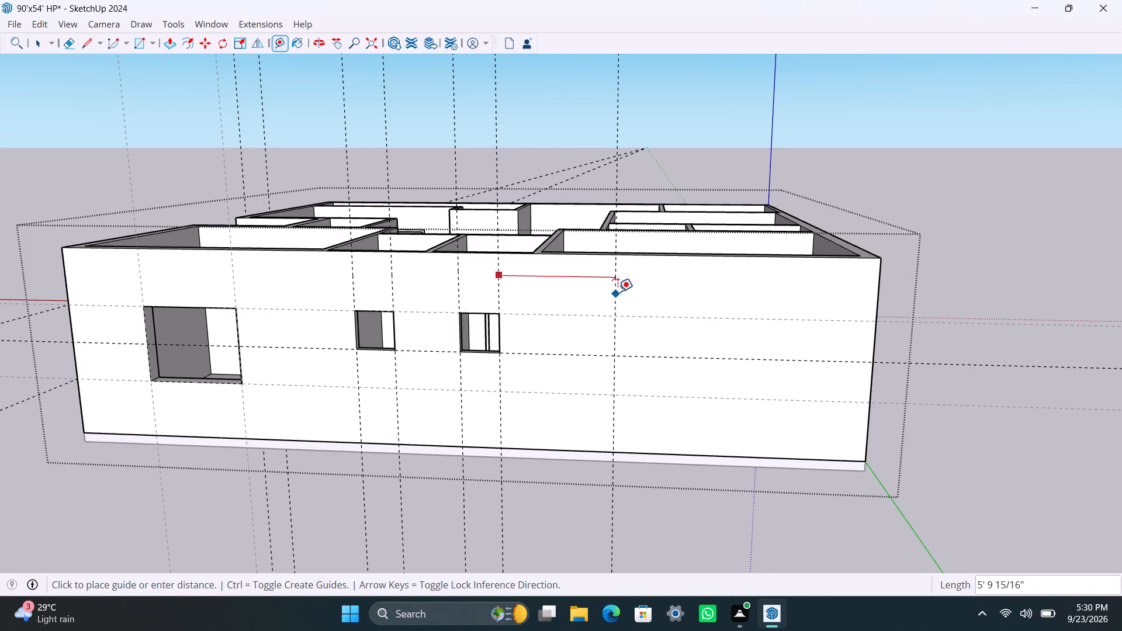
left_click(618, 291)
left_click(618, 286)
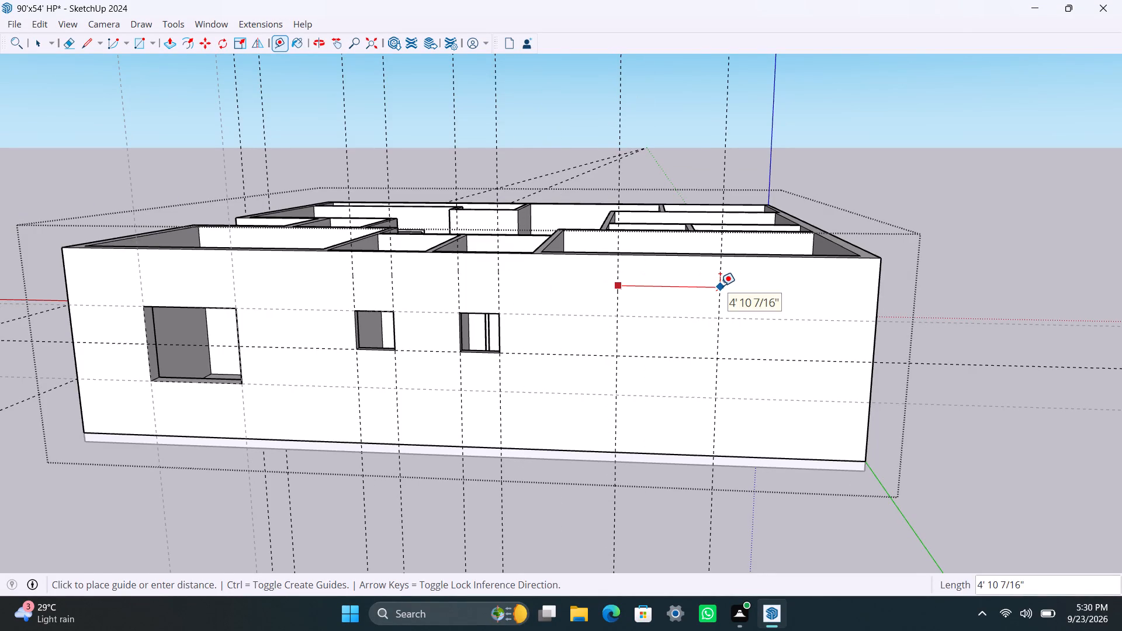
type("5'")
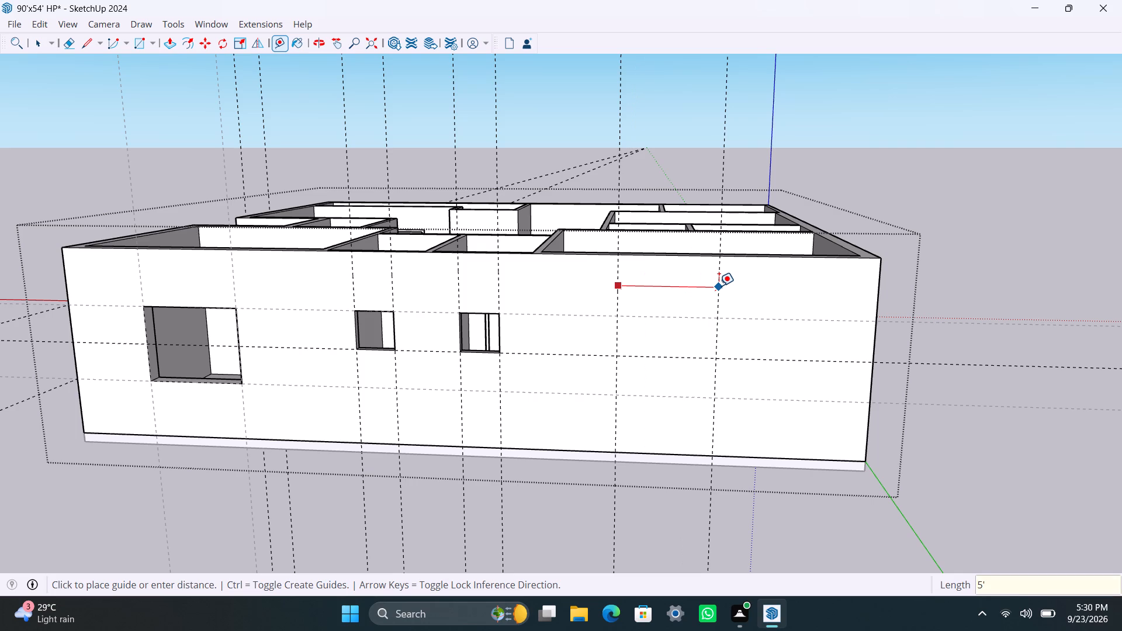
key("Return")
Draw a 5' wide by 4' high rectangle between the new vertical guides and push it 9" through the wall.
key("r")
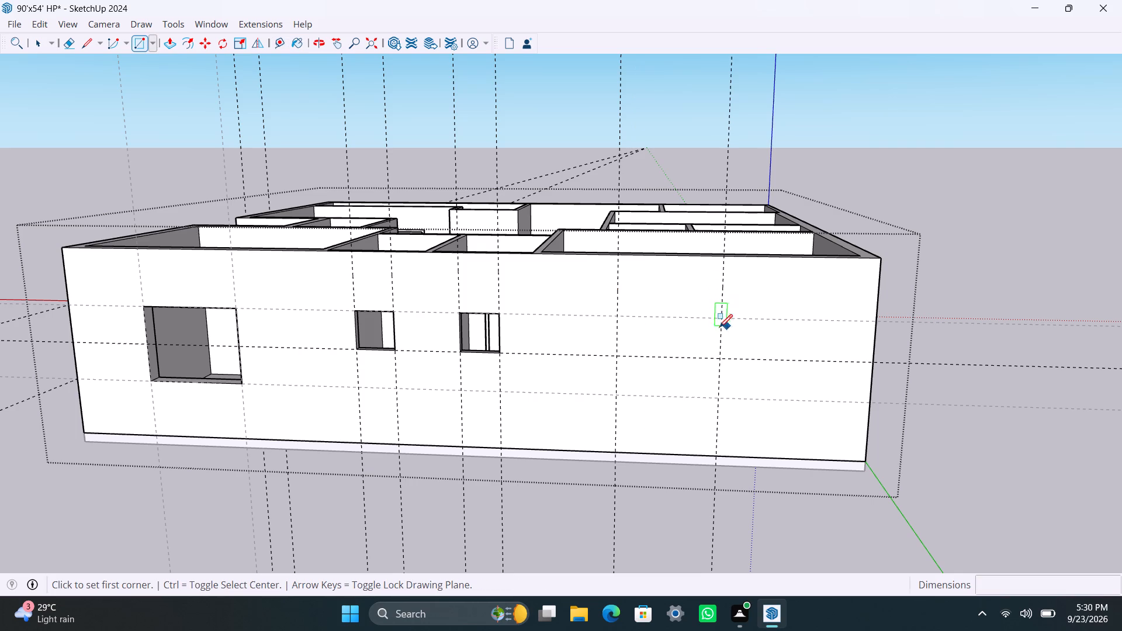
left_click(618, 318)
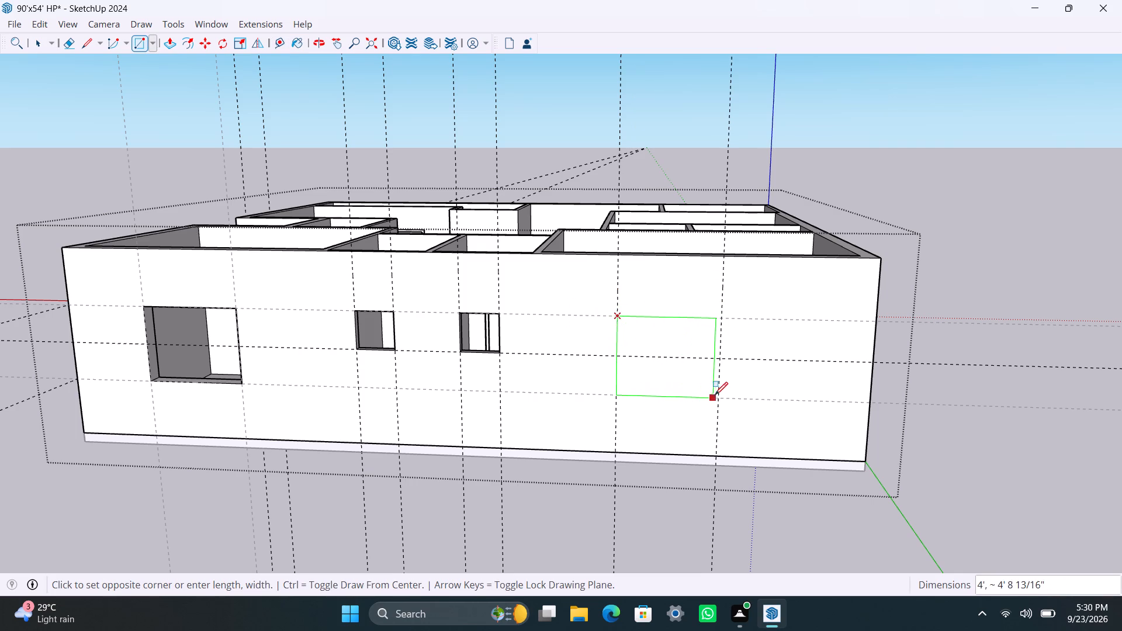
left_click(717, 395)
key("space")
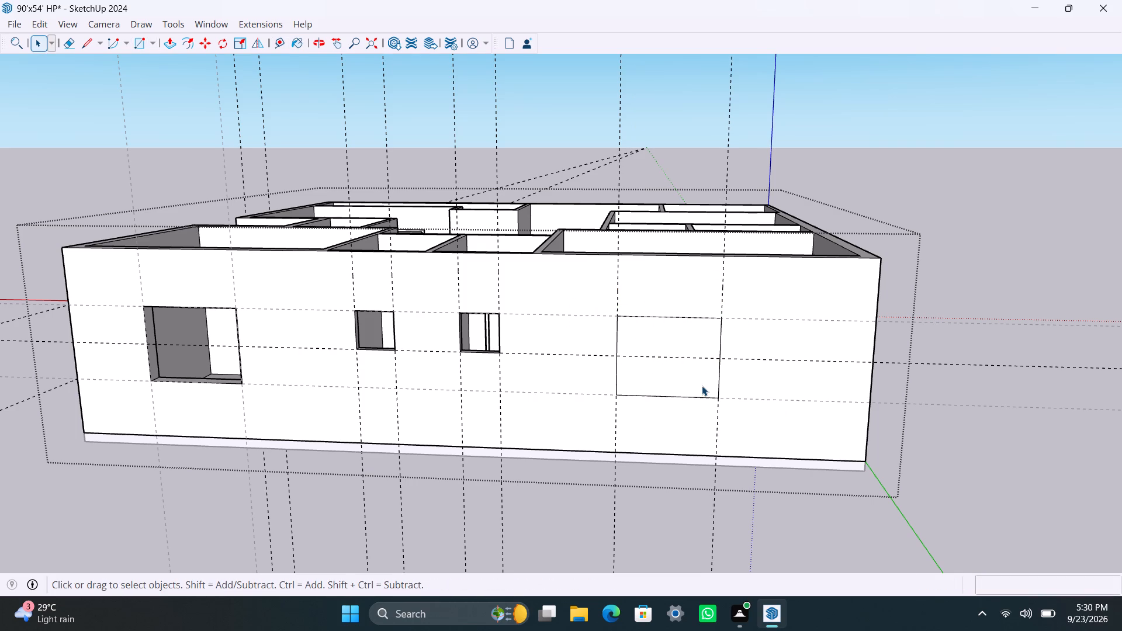
key("p")
left_click(690, 372)
left_click(636, 345)
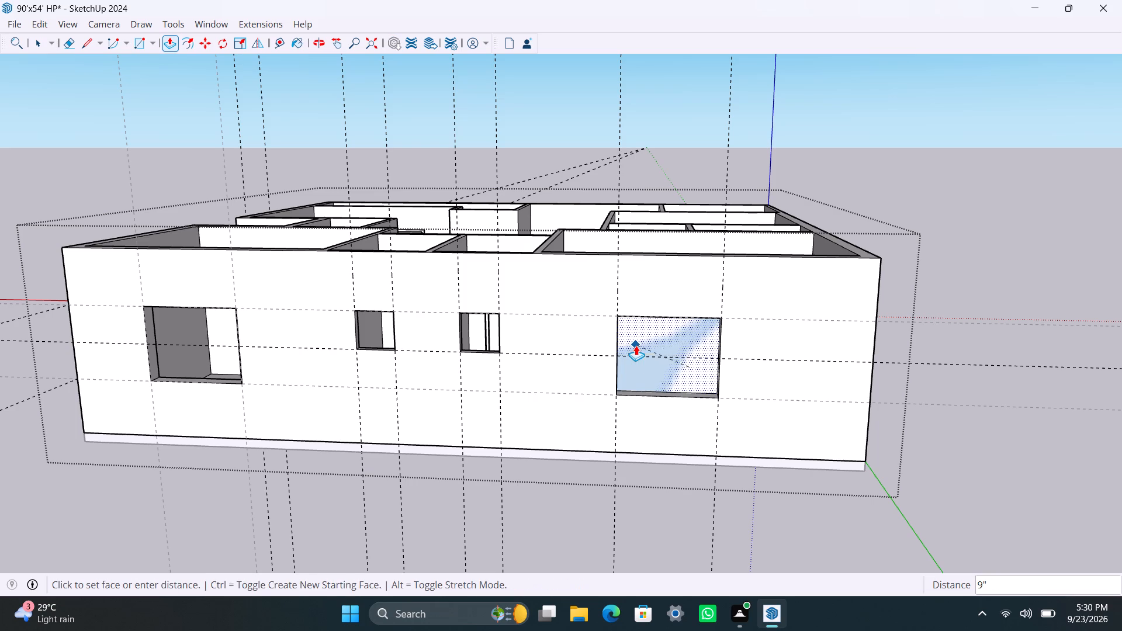
key("space")
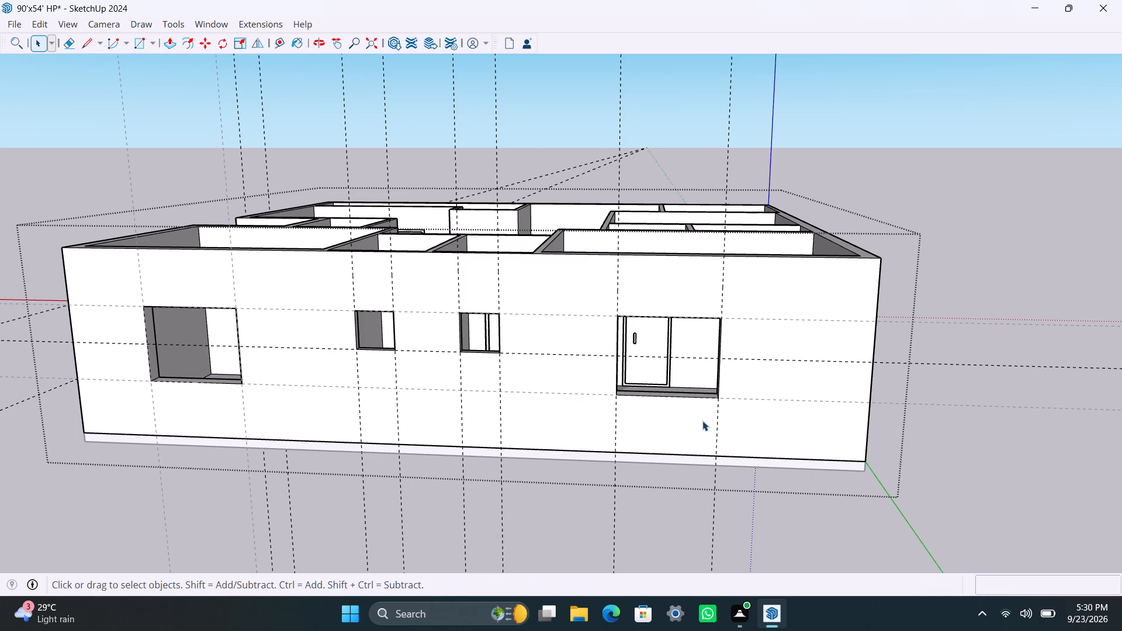
On the adjoining blank end wall, place a vertical guide about 11'2" from the shared corner and another 4' back toward that corner.
scroll(702, 421, "down", 5)
scroll(811, 403, "down", 4)
middle_click_drag(815, 408, 424, 382)
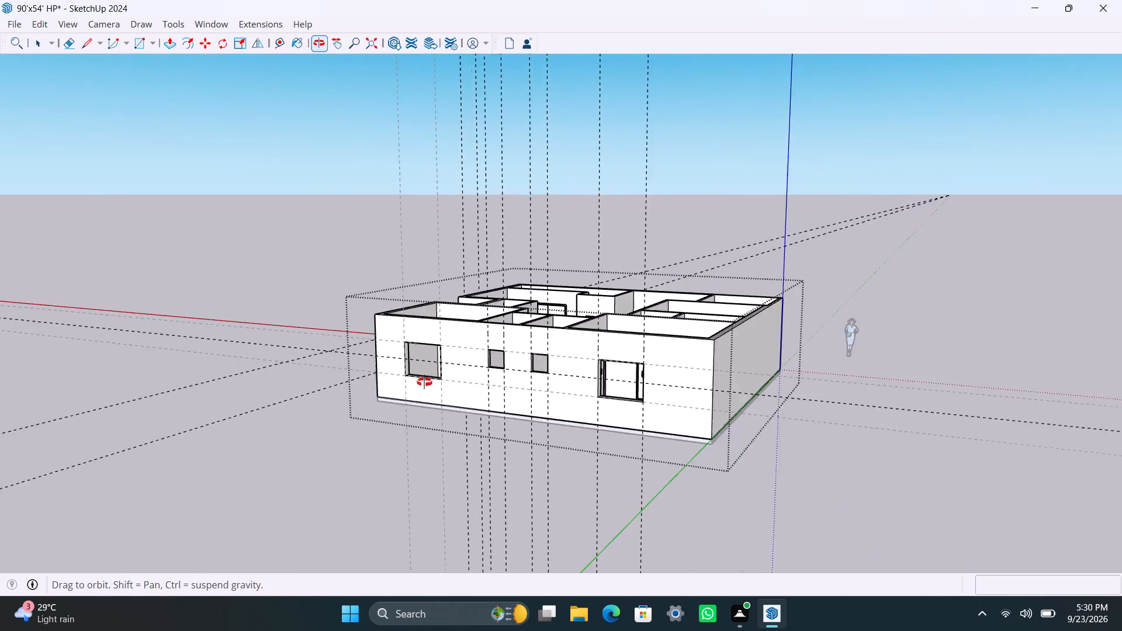
middle_click_drag(424, 382, 363, 382)
scroll(364, 382, "down", 2)
middle_click_drag(397, 384, 415, 382, "shift")
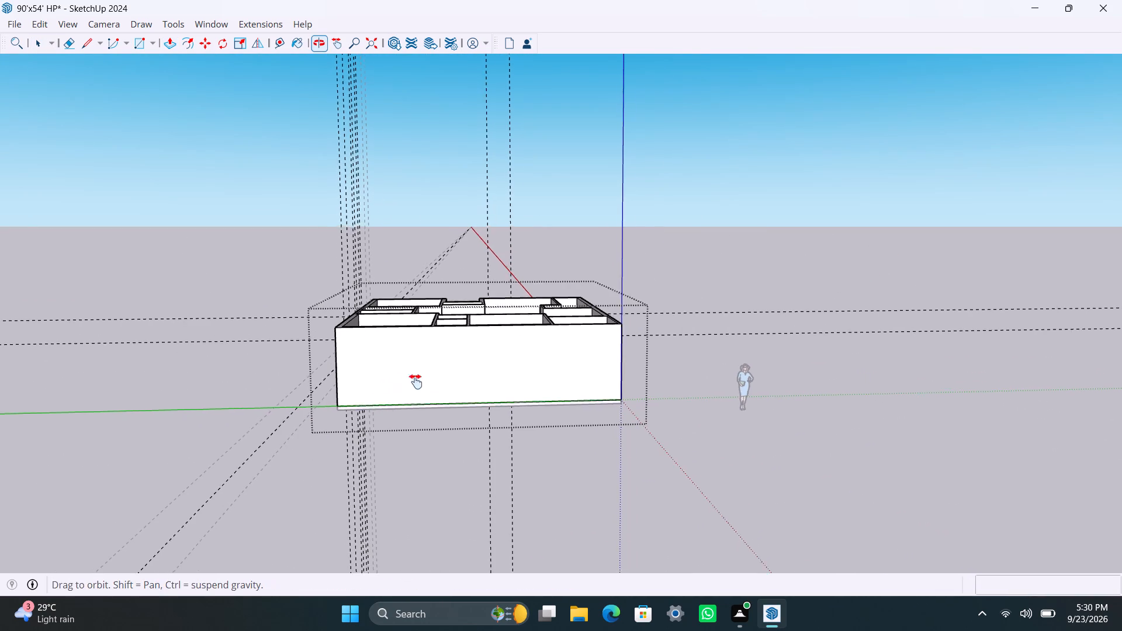
middle_click_drag(415, 382, 477, 380, "shift")
scroll(444, 384, "up", 5)
middle_click_drag(427, 371, 383, 380)
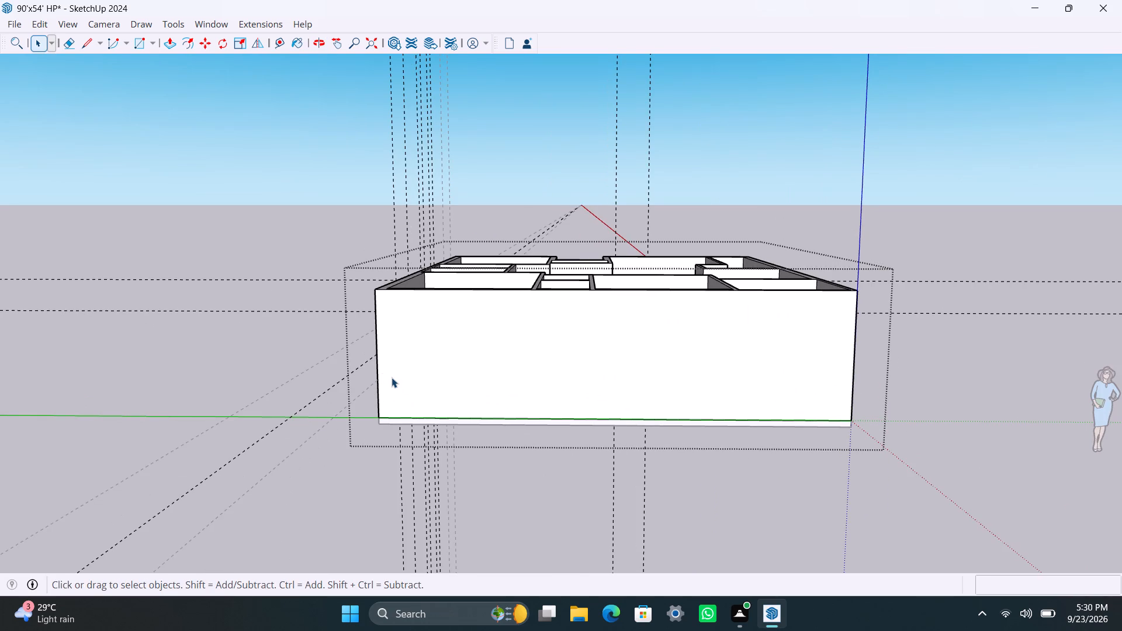
scroll(567, 407, "up", 1)
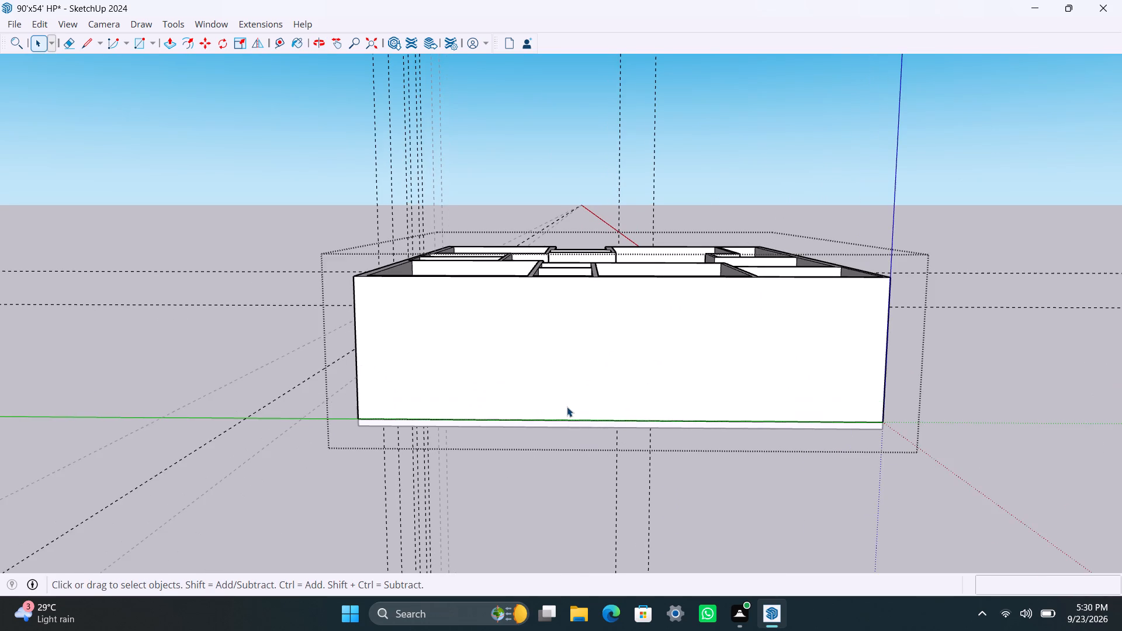
middle_click_drag(566, 407, 630, 427, "shift")
scroll(429, 410, "up", 2)
key("t")
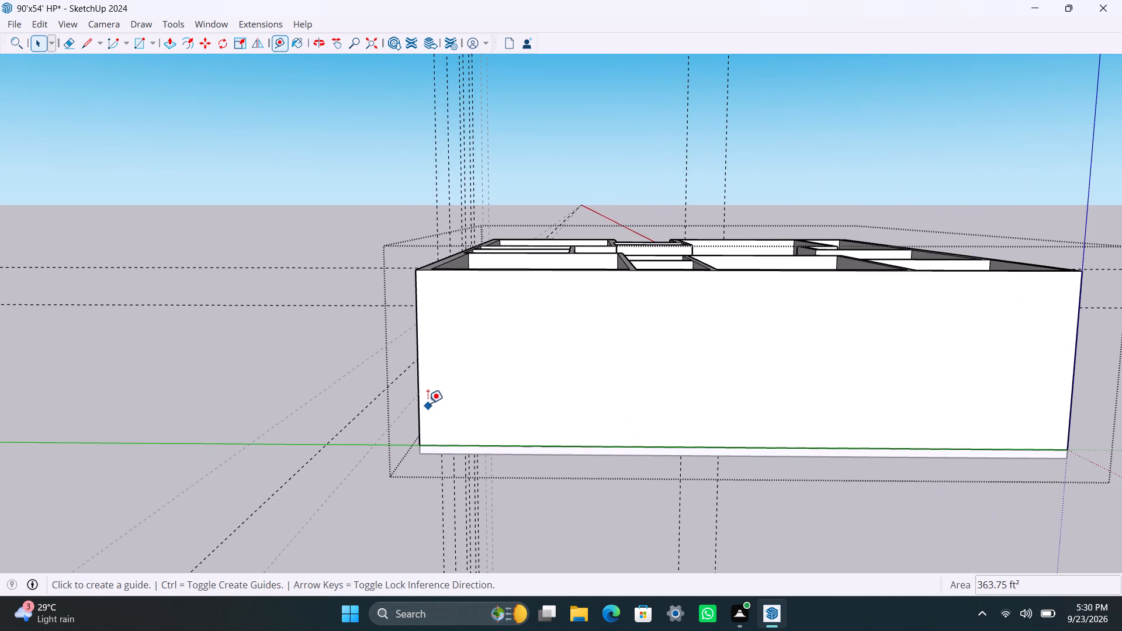
left_click(423, 365)
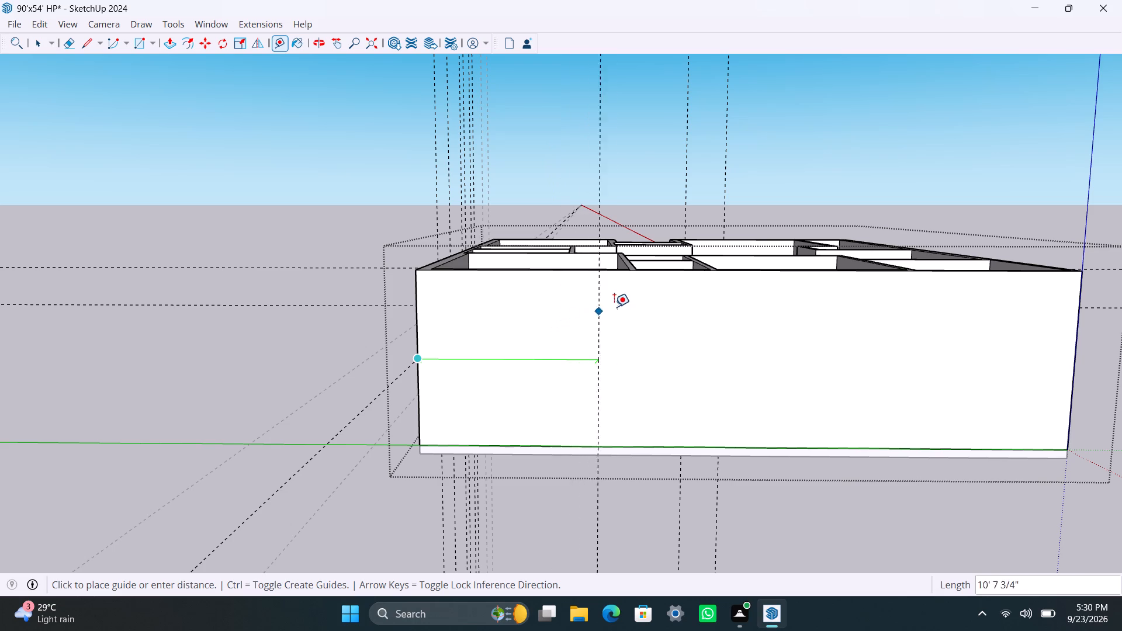
left_click(618, 302)
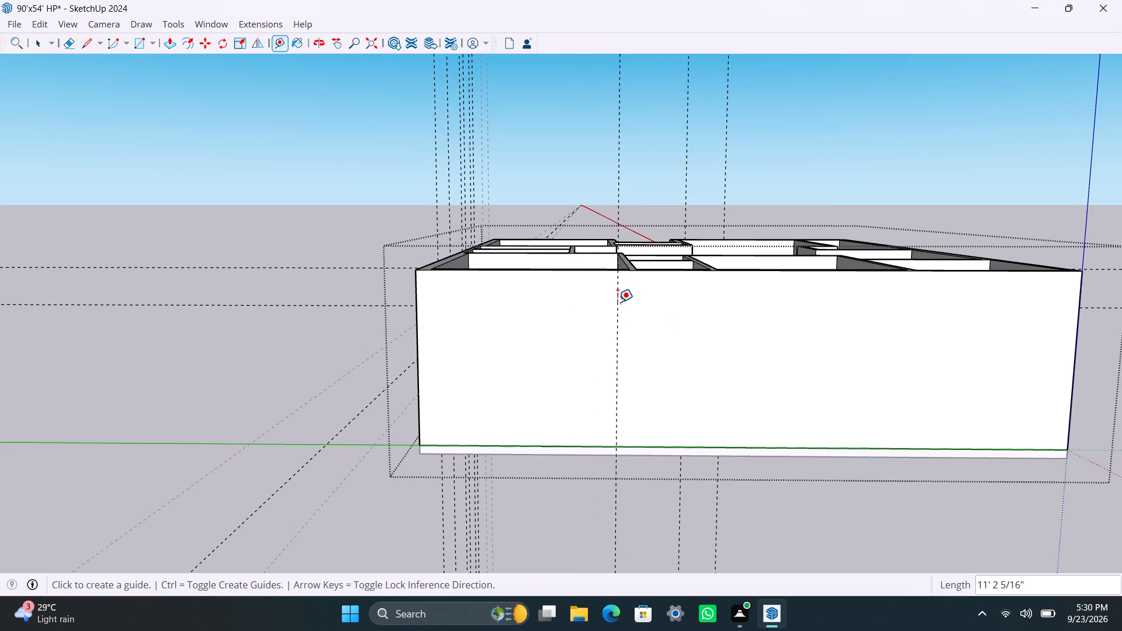
left_click(615, 307)
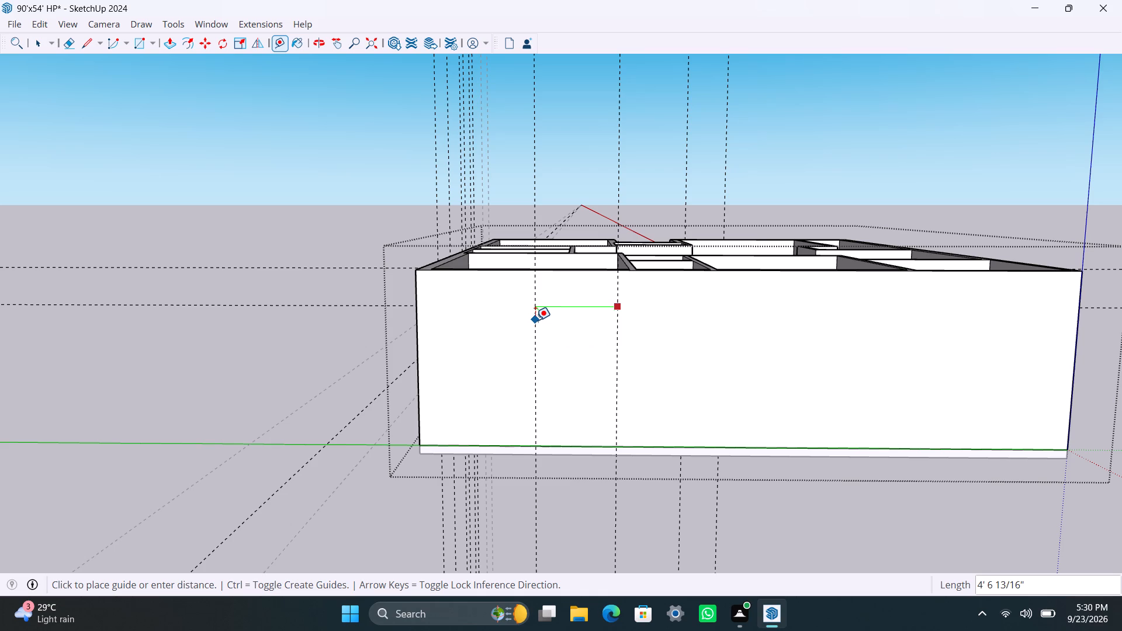
type("4'")
key("Return")
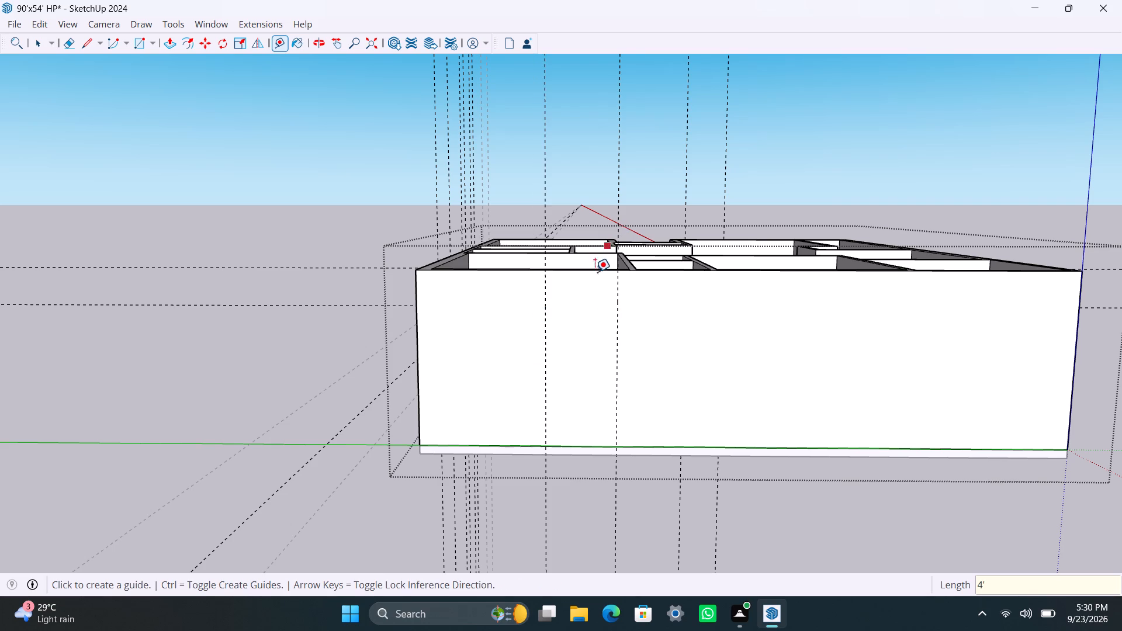
Place a horizontal guide 3' below the end wall's top edge.
scroll(595, 274, "up", 2)
left_click(595, 274)
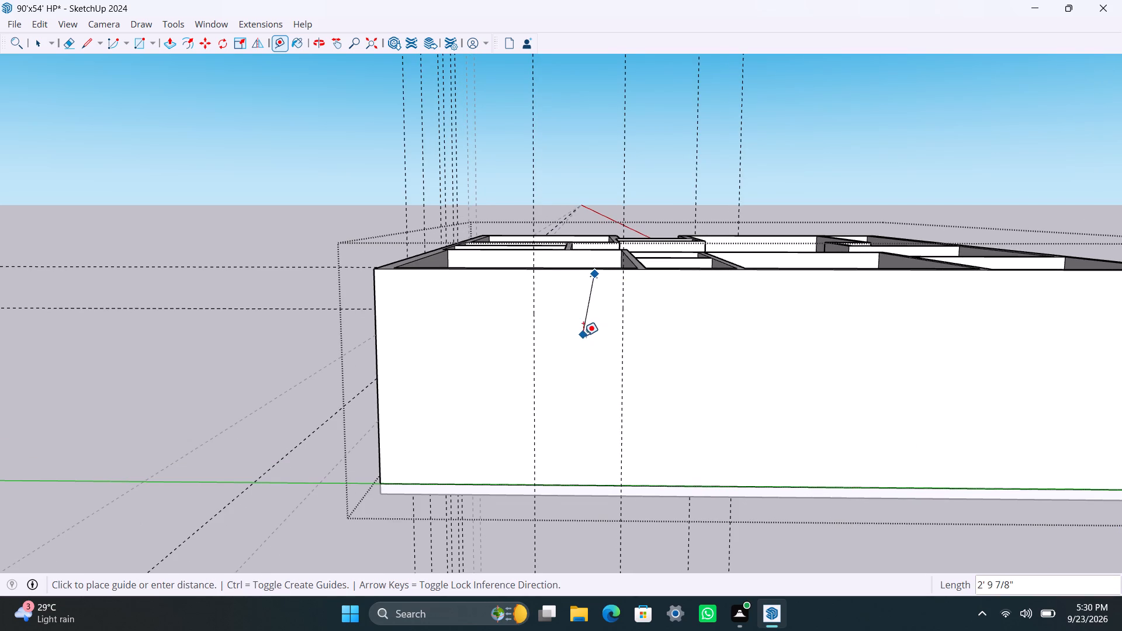
key("space")
type("t")
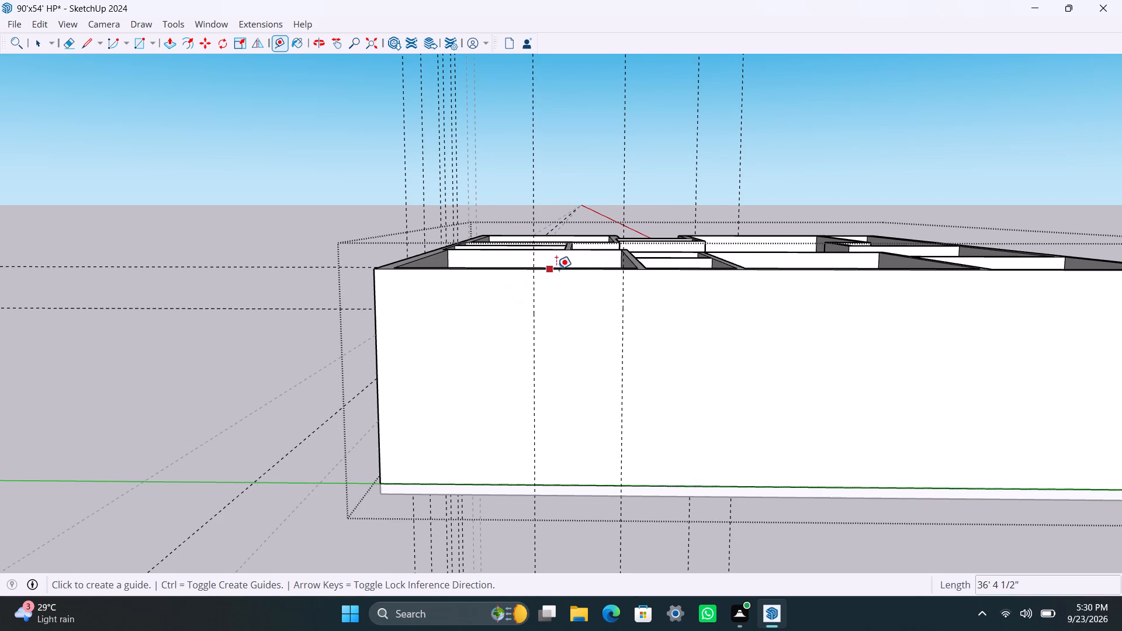
left_click(557, 269)
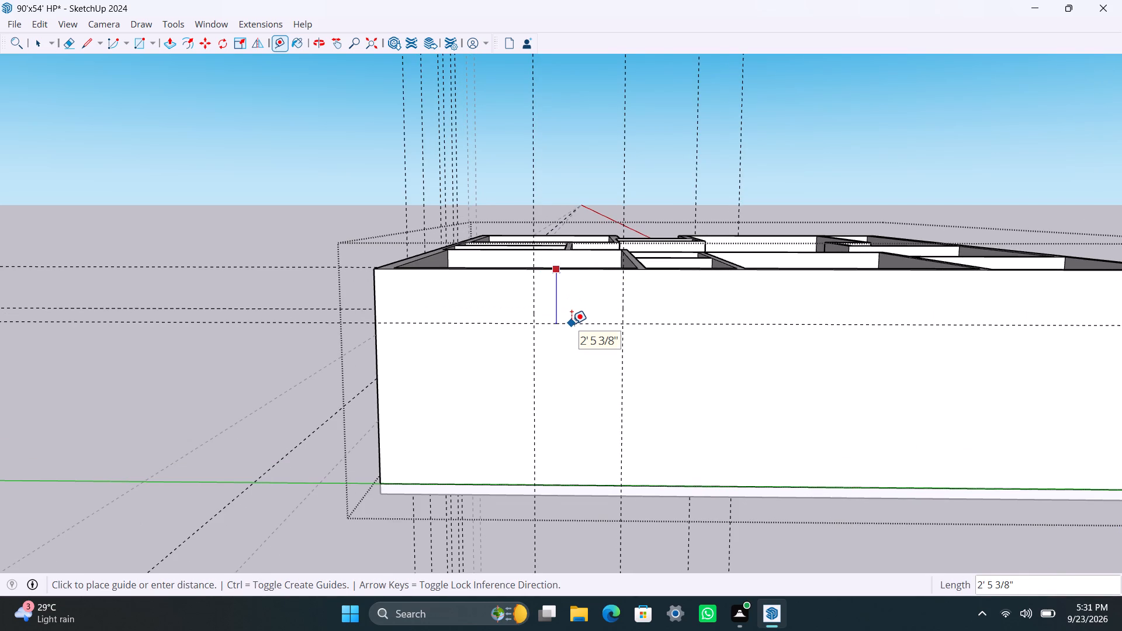
key("3")
key("apostrophe")
key("Return")
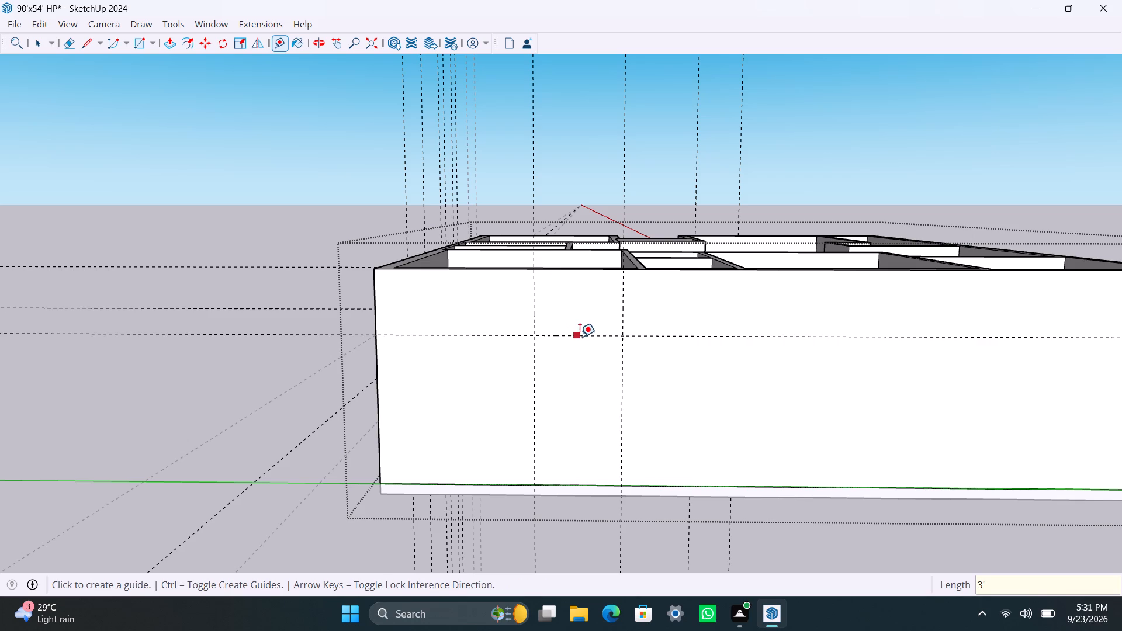
Place a second horizontal guide on the end wall 4' below the existing horizontal guide.
left_click(580, 337)
type("4'")
key("Return")
Draw a 4' by 4' rectangle between the end wall's vertical and horizontal guides and push it 9" through the wall.
key("space")
key("r")
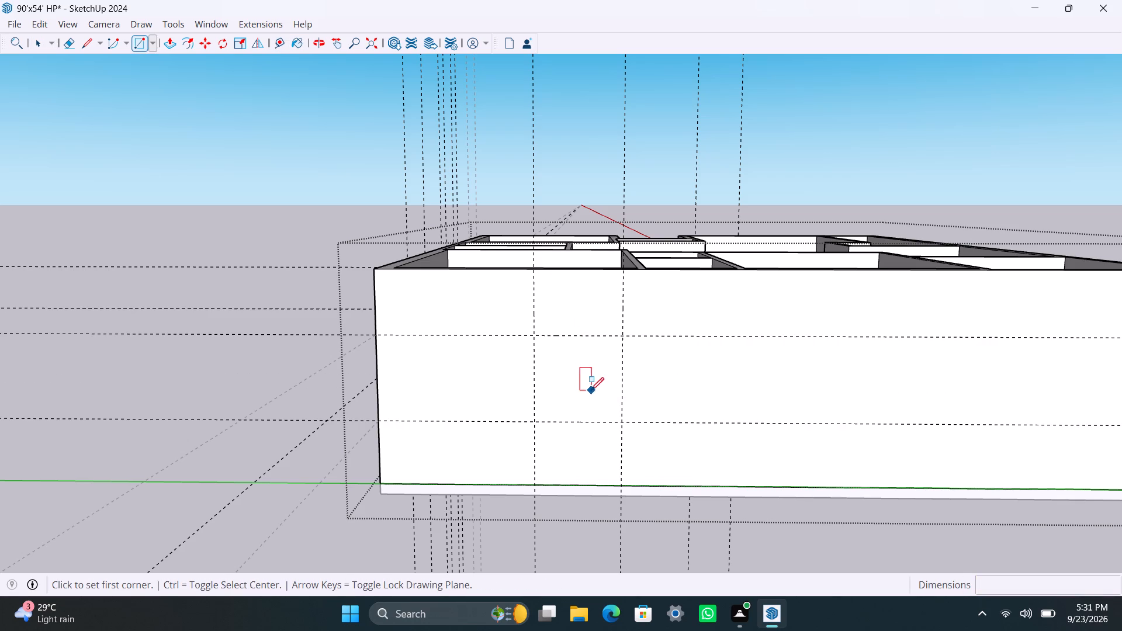
scroll(575, 377, "up", 2)
scroll(536, 318, "up", 1)
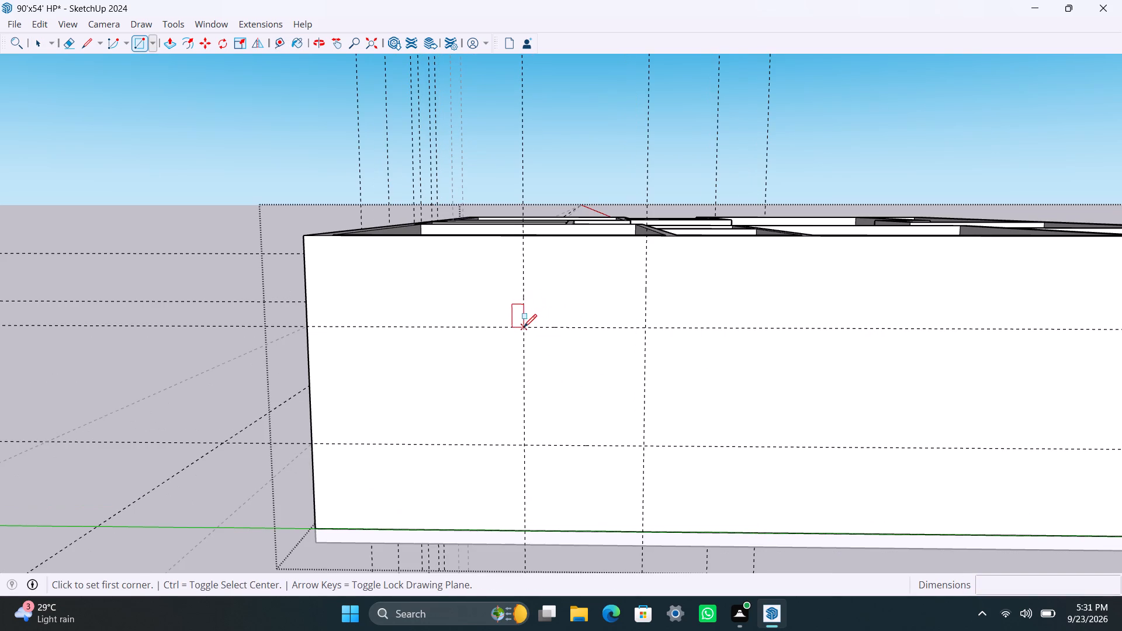
left_click(524, 327)
left_click(646, 449)
key("space")
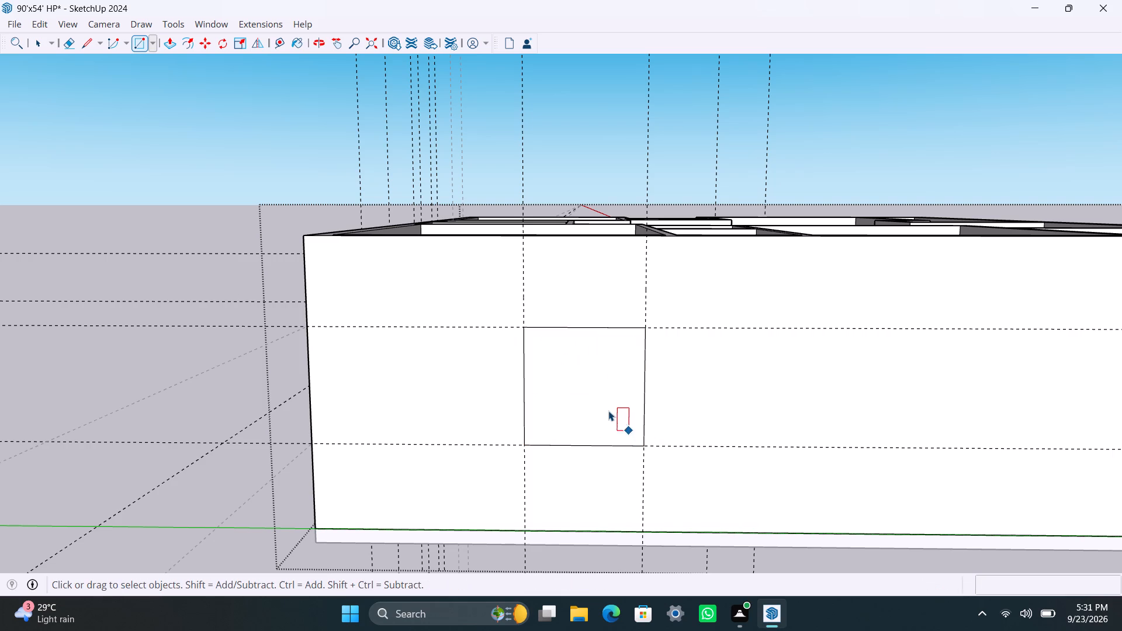
left_click(592, 403)
key("p")
left_click(591, 403)
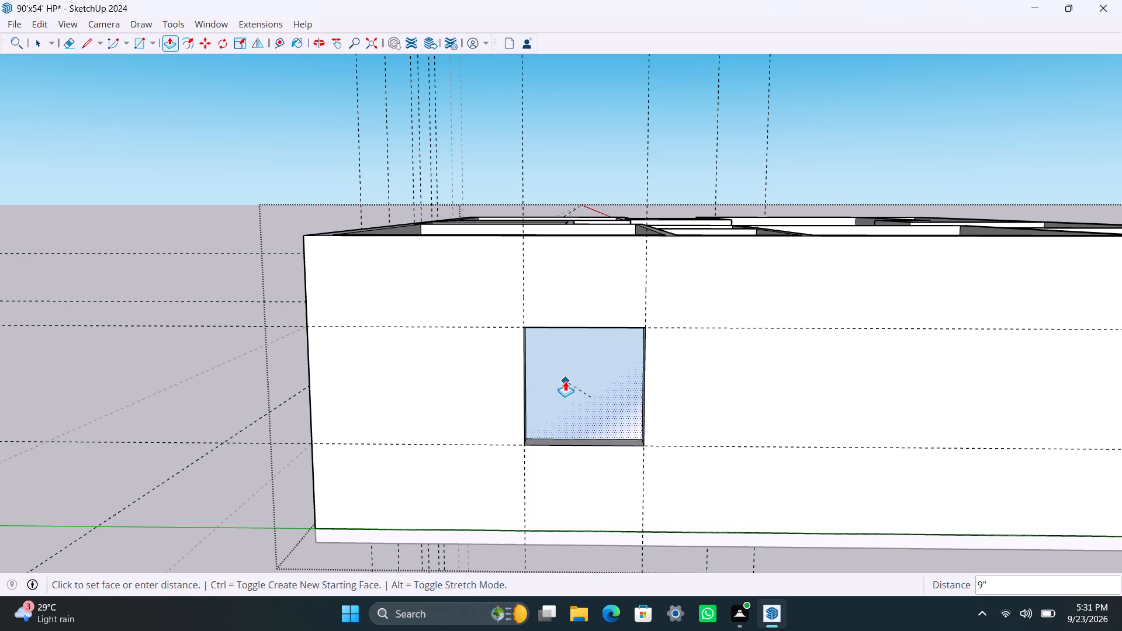
left_click(565, 381)
scroll(574, 425, "down", 10)
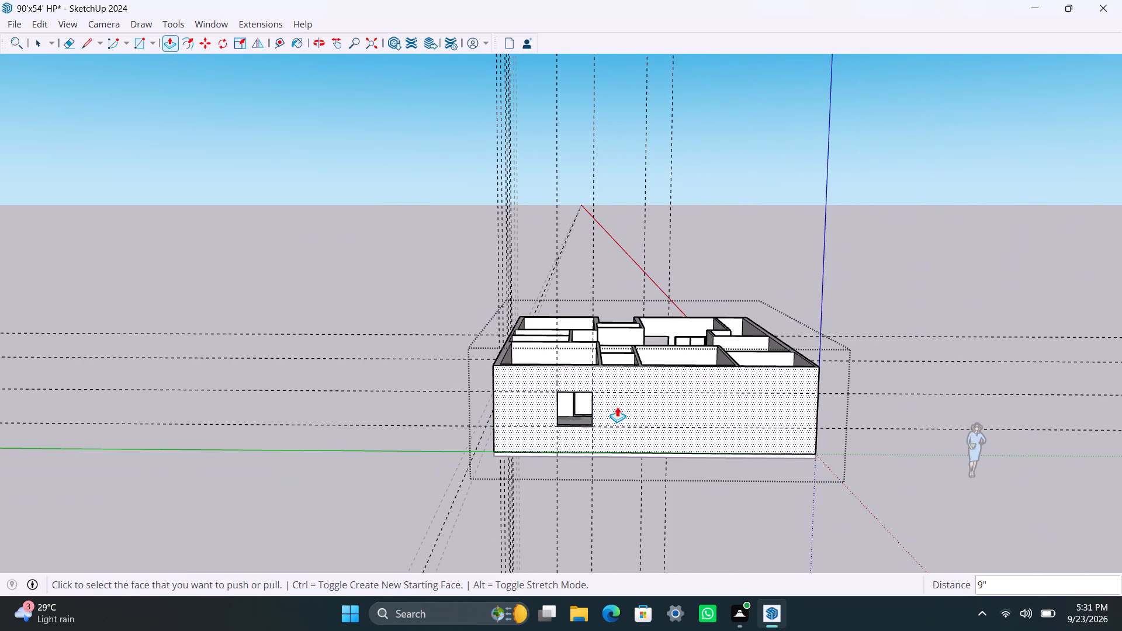
key("space")
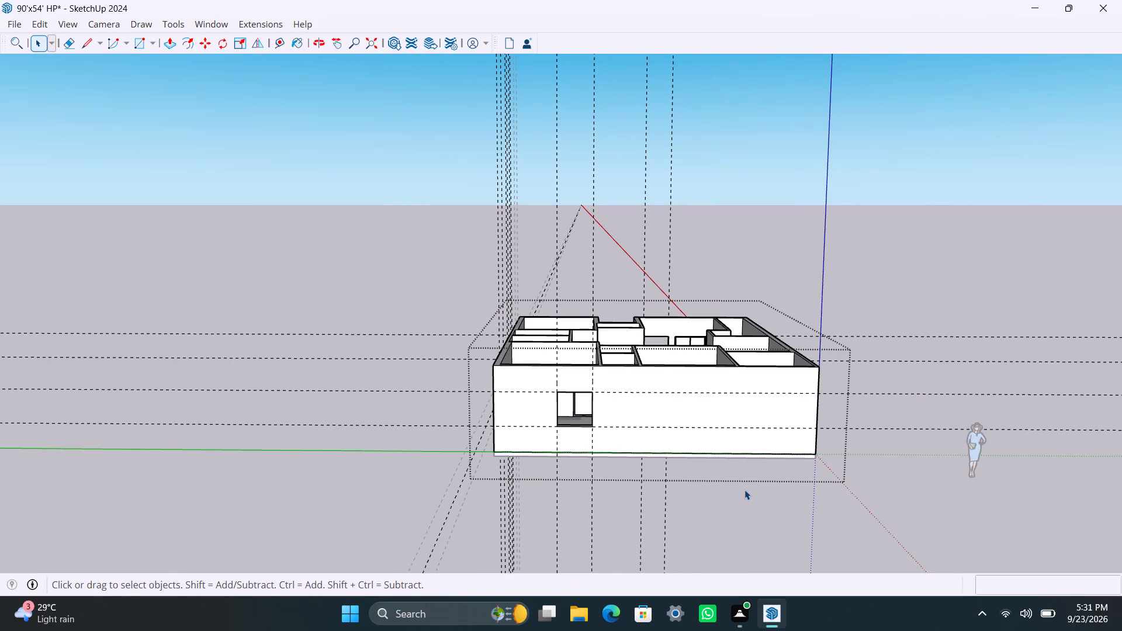
Lay out a small window beside the new opening: vertical guides about 2'3" past it and 2' further, plus a horizontal guide 2' below the upper one.
type("tt")
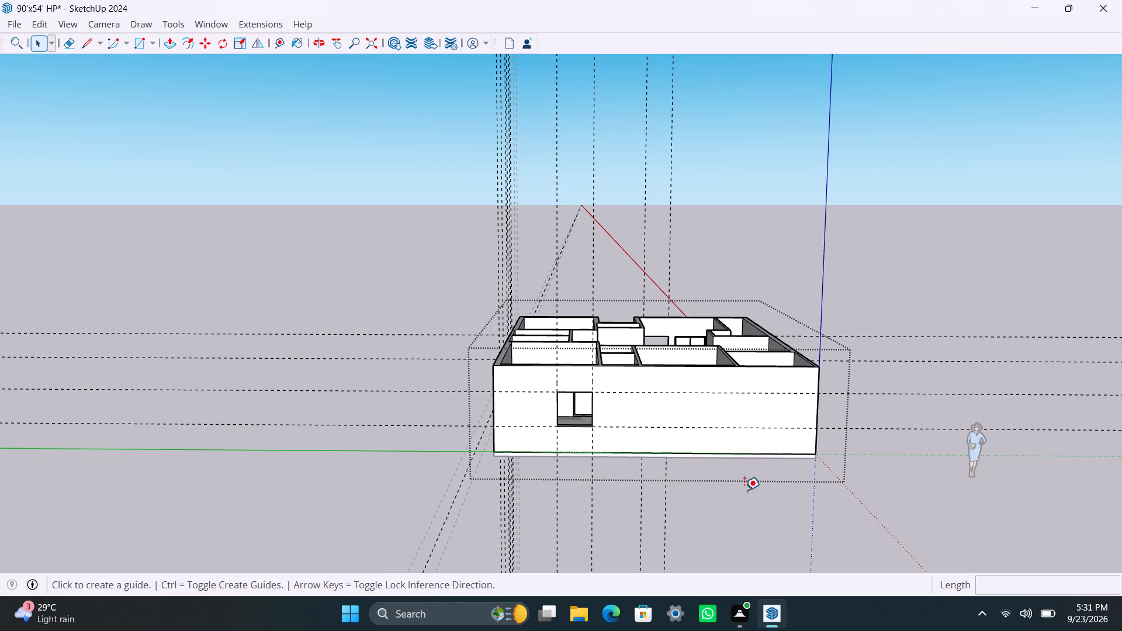
scroll(638, 408, "up", 5)
scroll(587, 398, "up", 4)
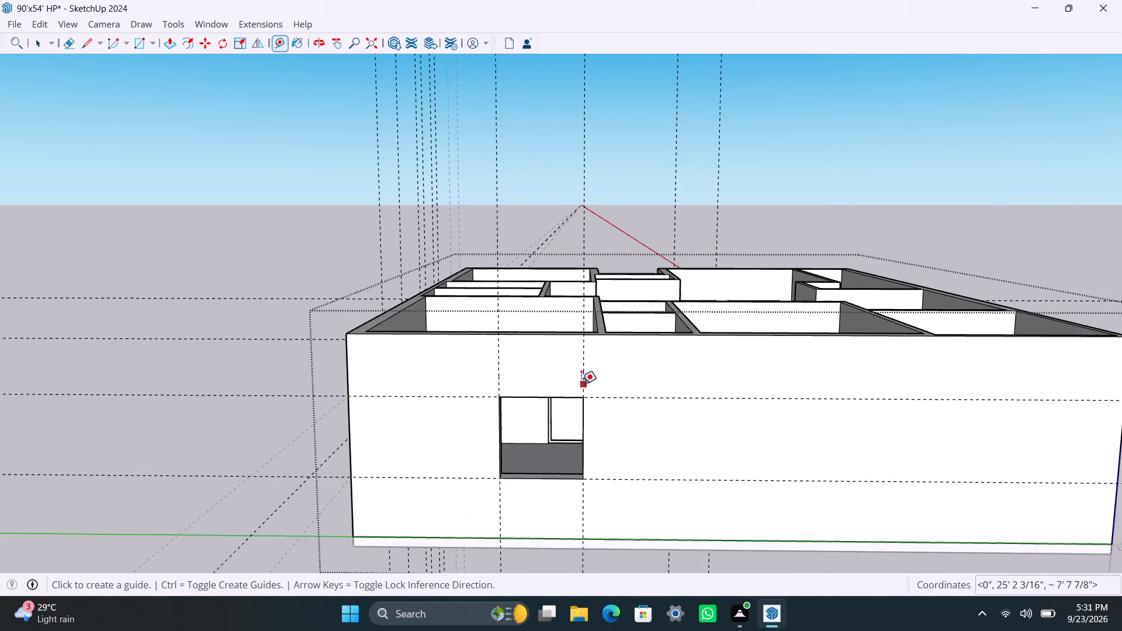
scroll(581, 384, "up", 1)
left_click(581, 383)
left_click(643, 352)
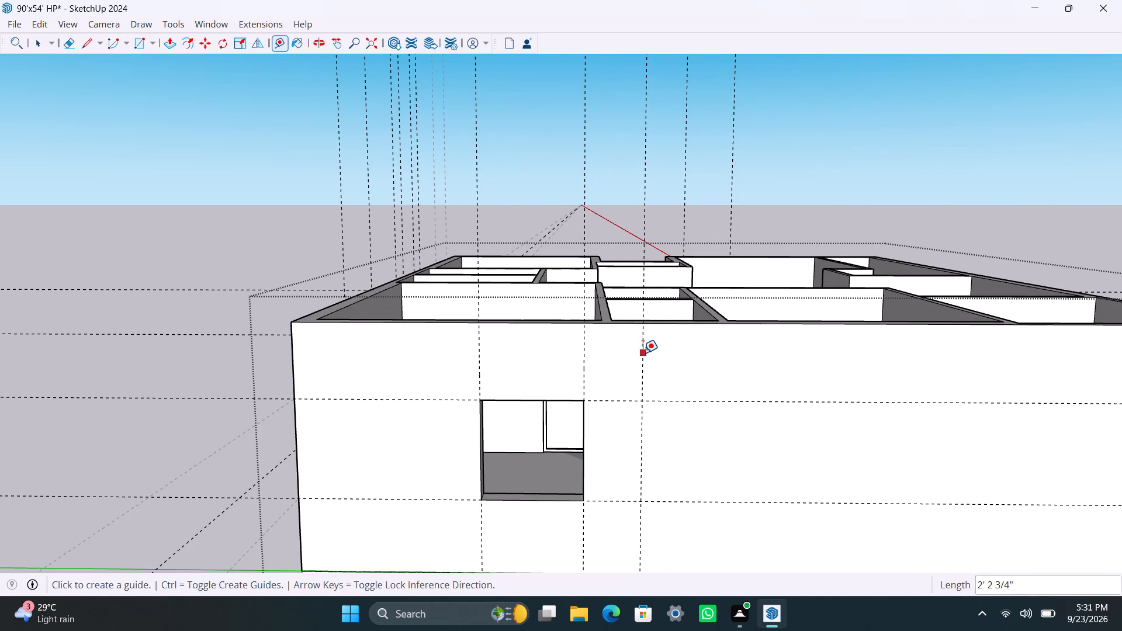
left_click(643, 353)
type("2'")
key("Return")
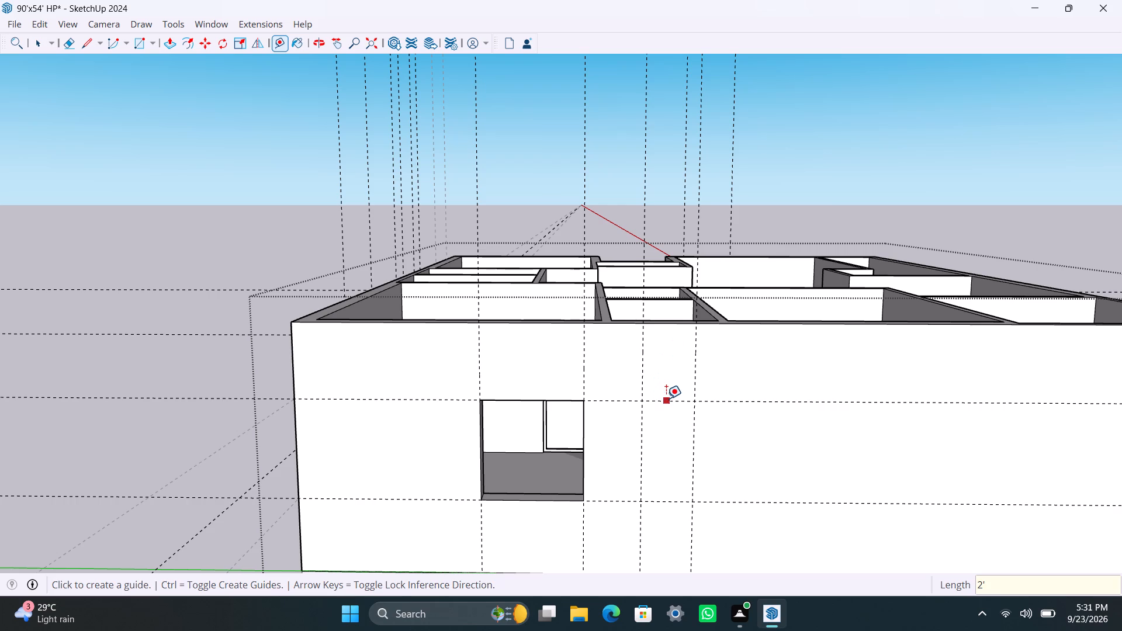
left_click(666, 398)
type("2'")
key("Return")
Draw a 2' by 2' rectangle within the small window guides and push it fully through the end wall.
key("space")
type("r")
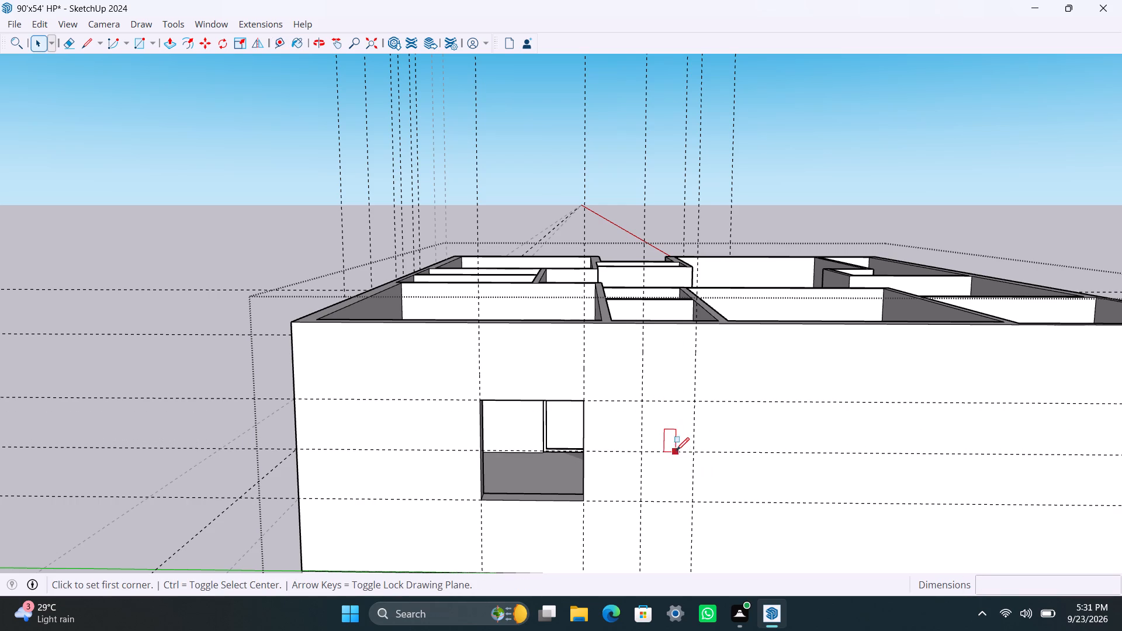
left_click_drag(695, 401, 688, 411)
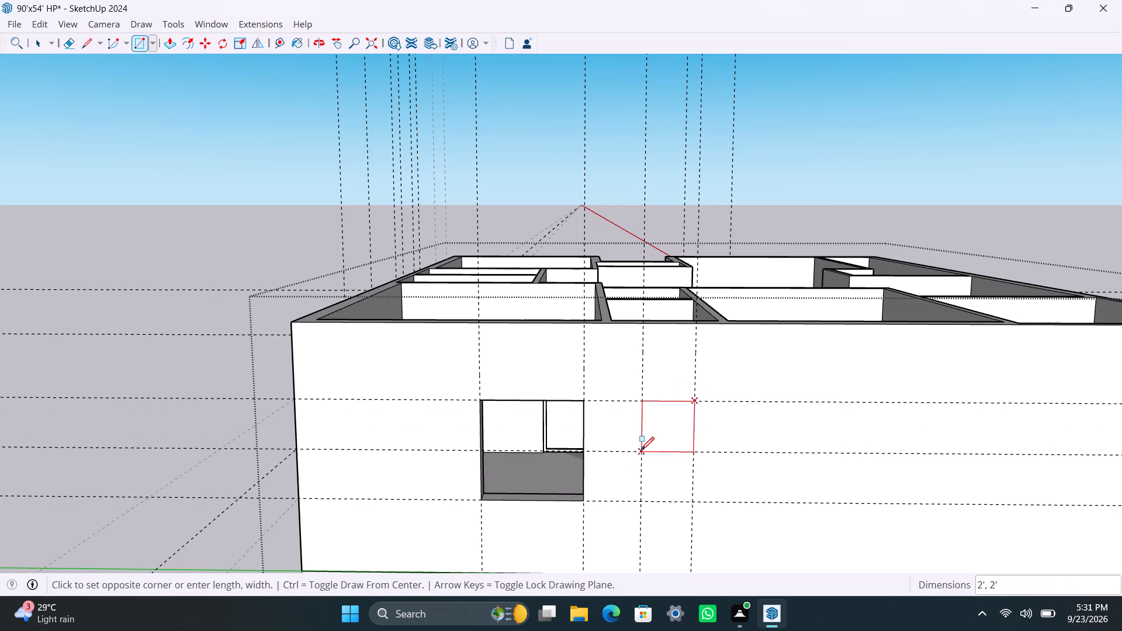
left_click(641, 450)
key("space")
left_click(669, 439)
key("p")
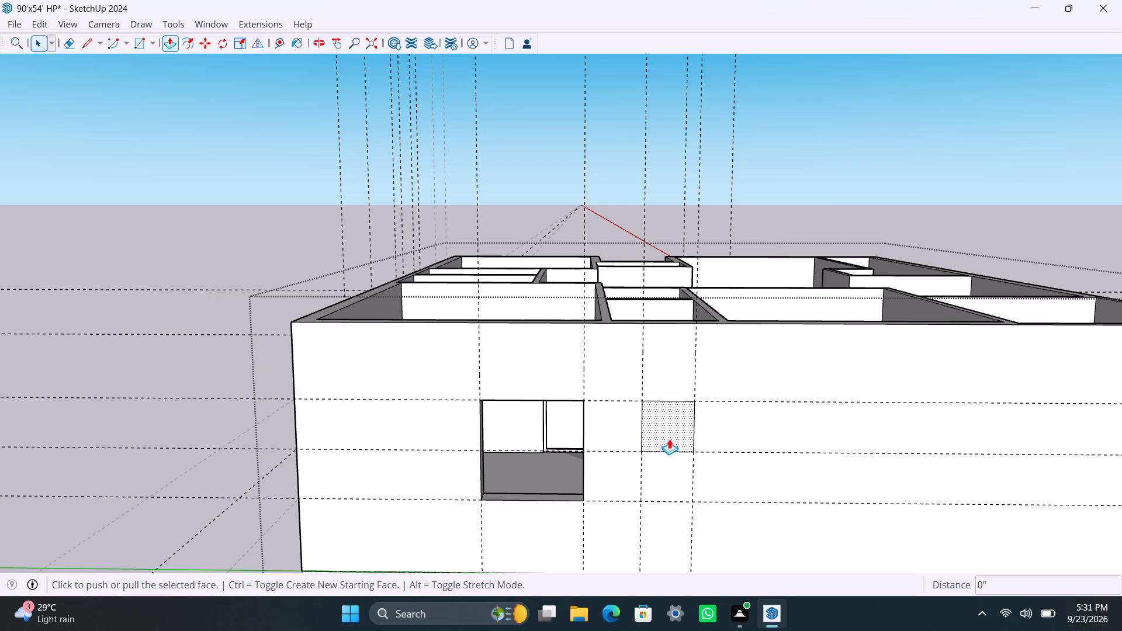
left_click_drag(669, 439, 666, 434)
scroll(654, 420, "up", 2)
middle_click_drag(660, 435, 583, 446)
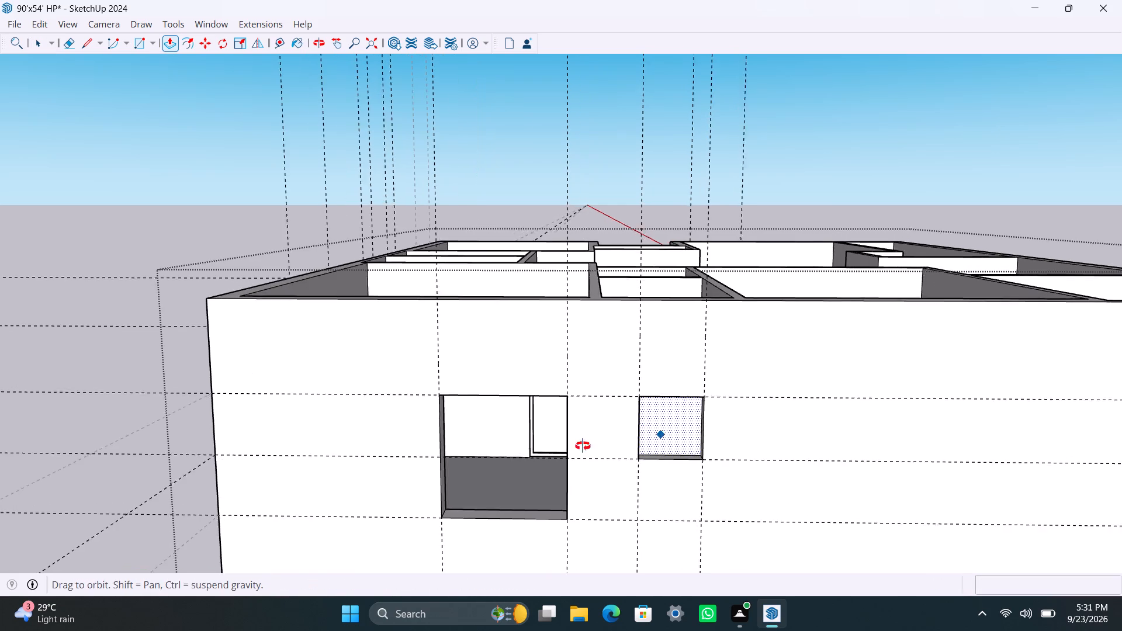
middle_click_drag(583, 446, 498, 458)
scroll(497, 460, "up", 1)
left_click(695, 438)
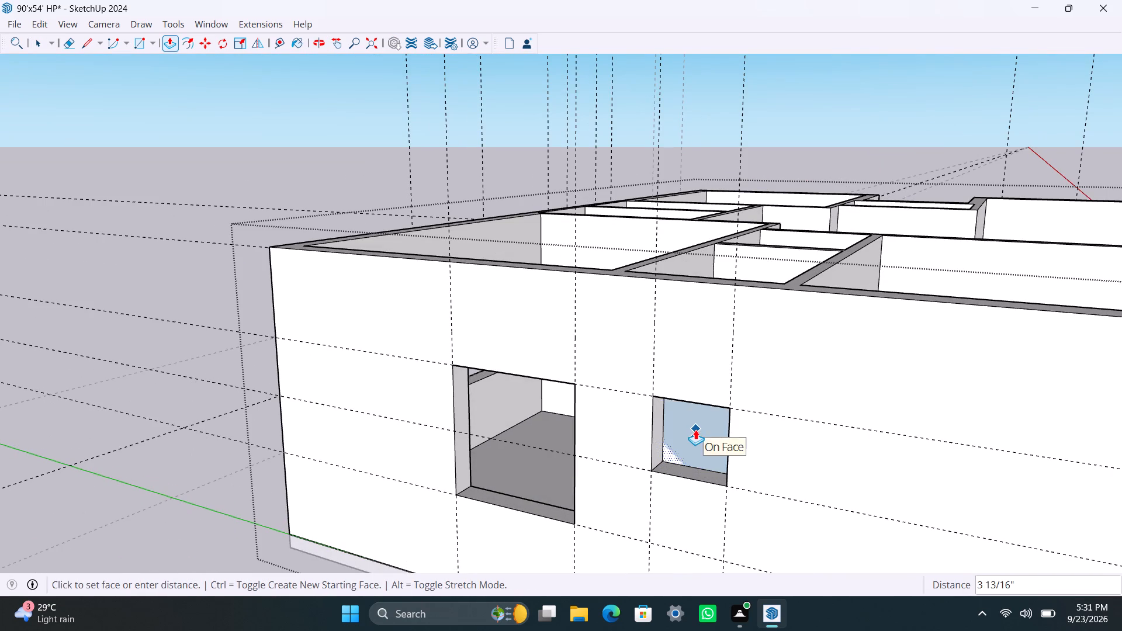
left_click(697, 432)
scroll(693, 441, "down", 7)
middle_click_drag(688, 436, 448, 386, "shift")
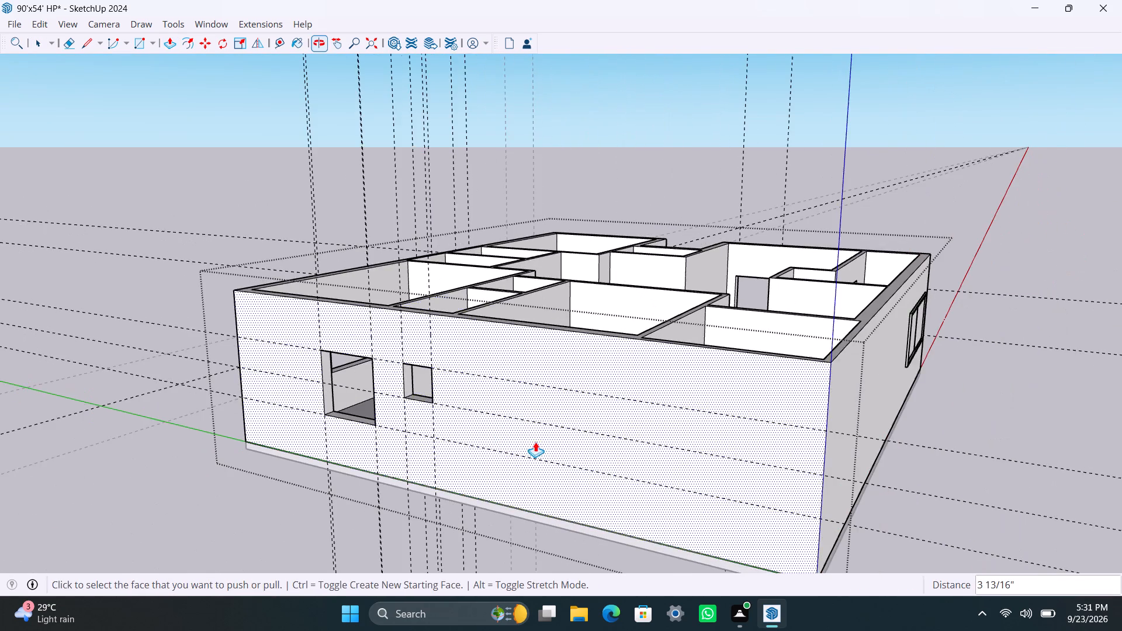
scroll(535, 442, "up", 3)
middle_click_drag(520, 464, 593, 453)
key("space")
scroll(573, 431, "down", 4)
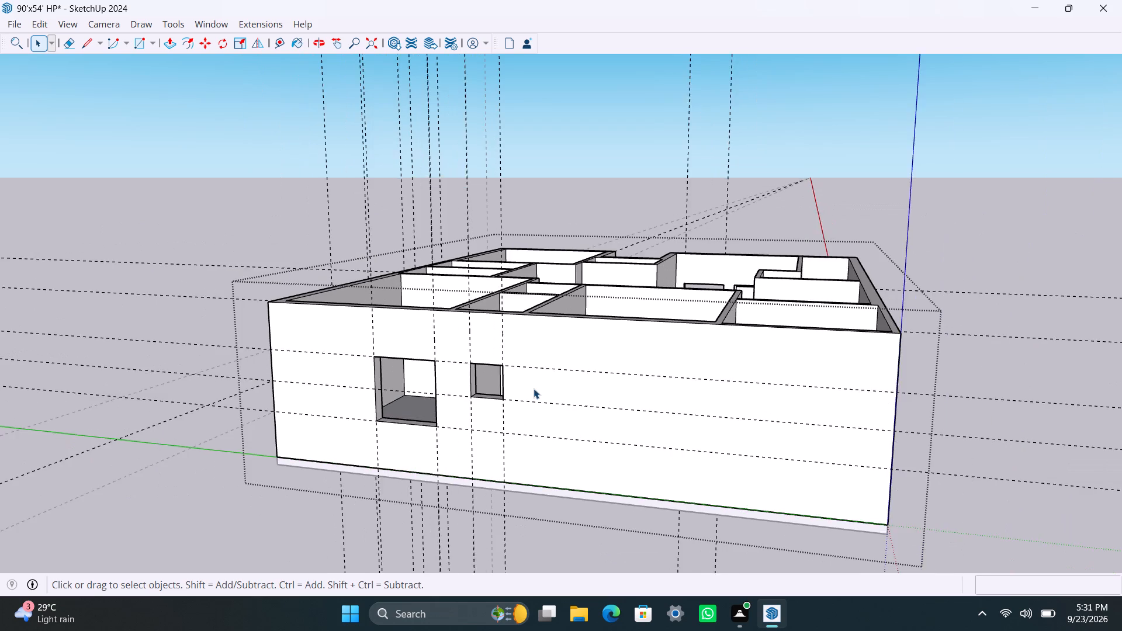
On the end wall, place a vertical guide about 11' past the small opening and another 5' back toward that opening.
scroll(534, 389, "up", 2)
key("t")
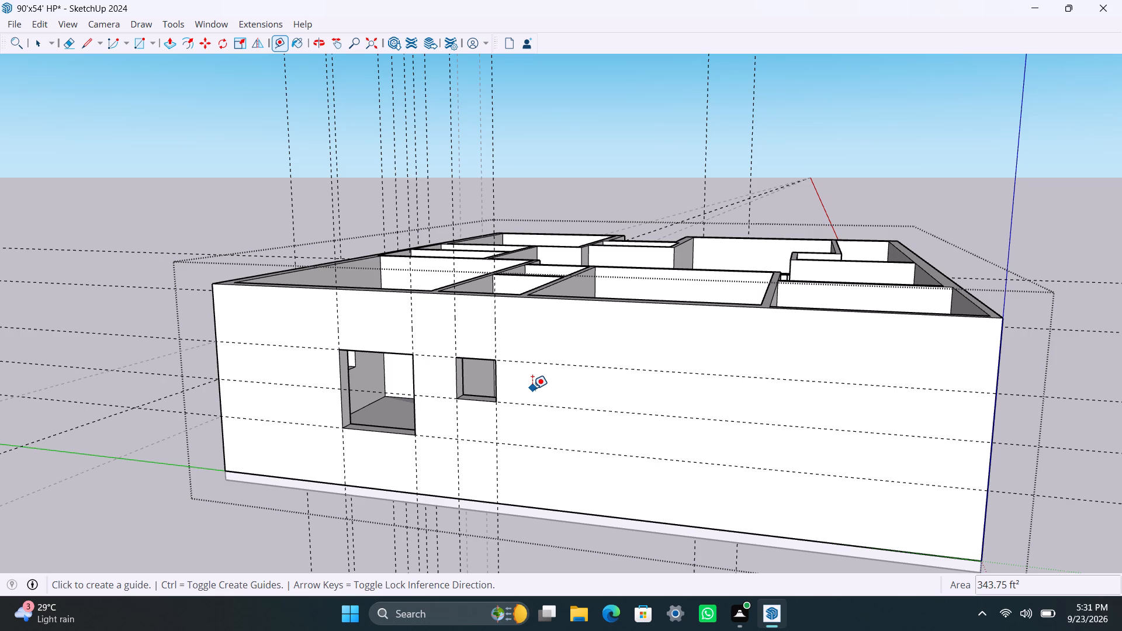
left_click(496, 324)
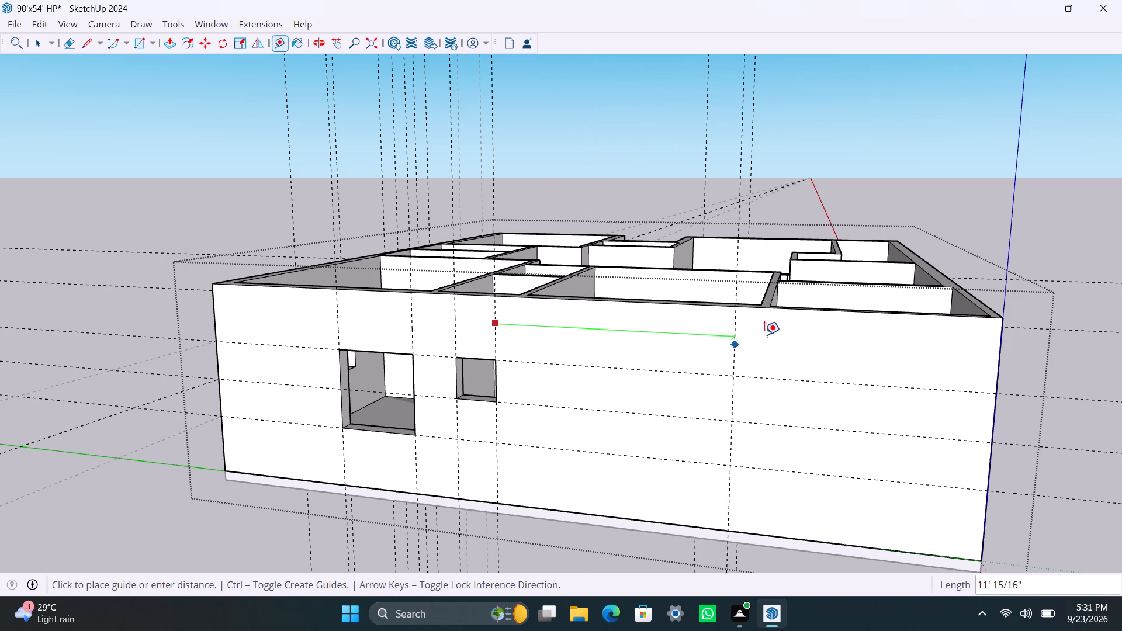
left_click(746, 335)
left_click(745, 338)
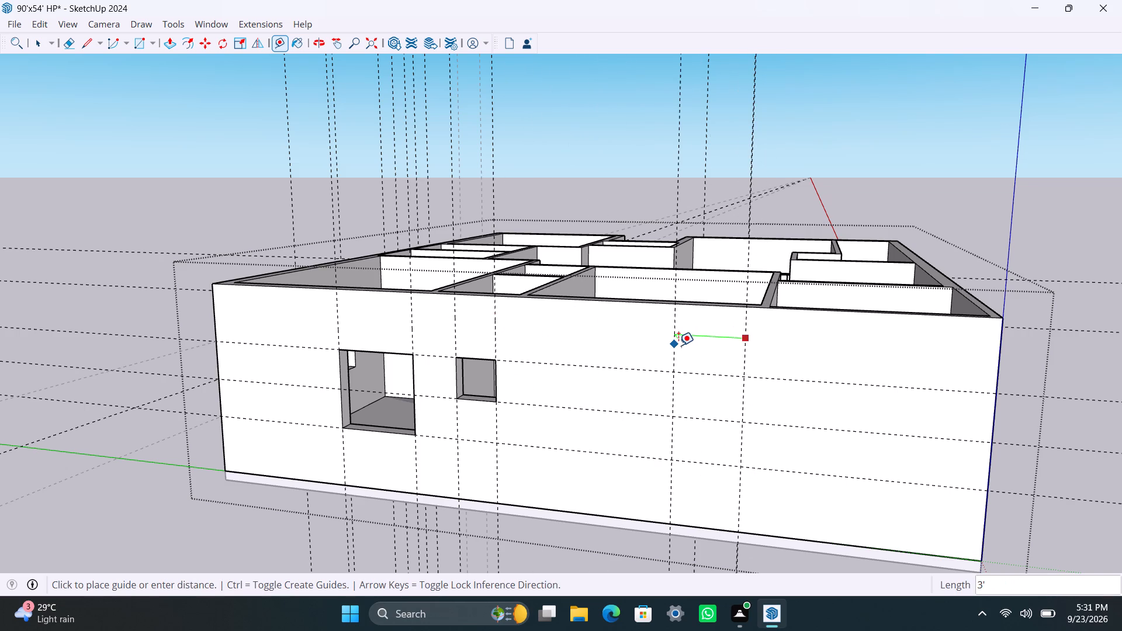
key("5")
key("apostrophe")
key("Return")
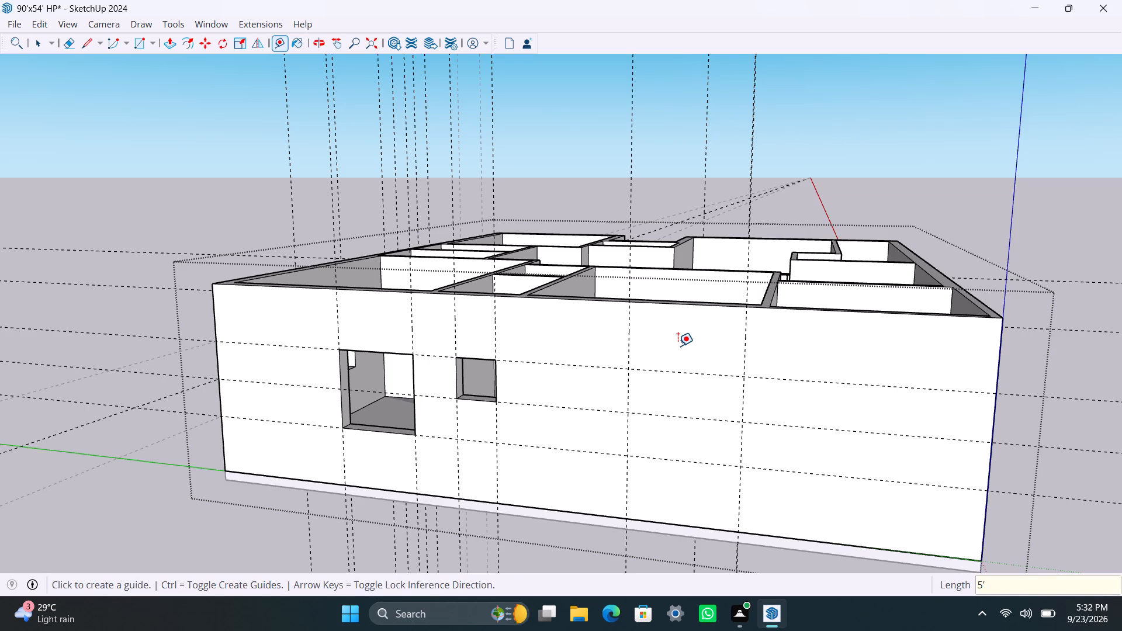
Draw a 5' wide by 4' high rectangle between the new vertical guides and push it 9" through the end wall.
key("space")
scroll(649, 378, "up", 2)
scroll(632, 410, "down", 1)
middle_click_drag(669, 432, 706, 430)
key("r")
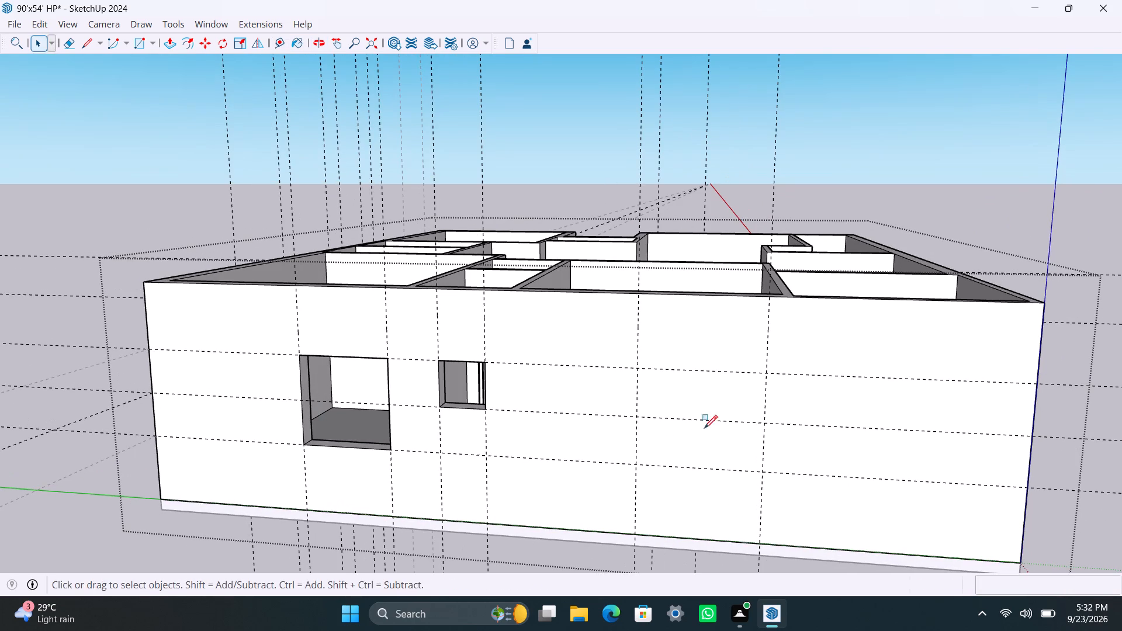
left_click(642, 369)
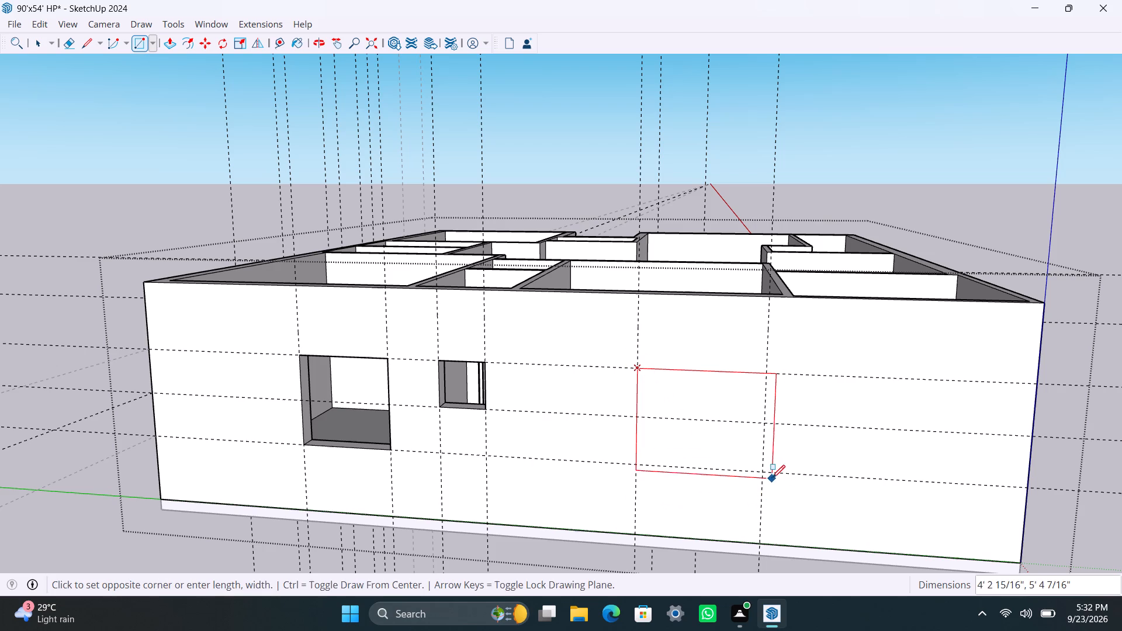
left_click(764, 471)
left_click(728, 451)
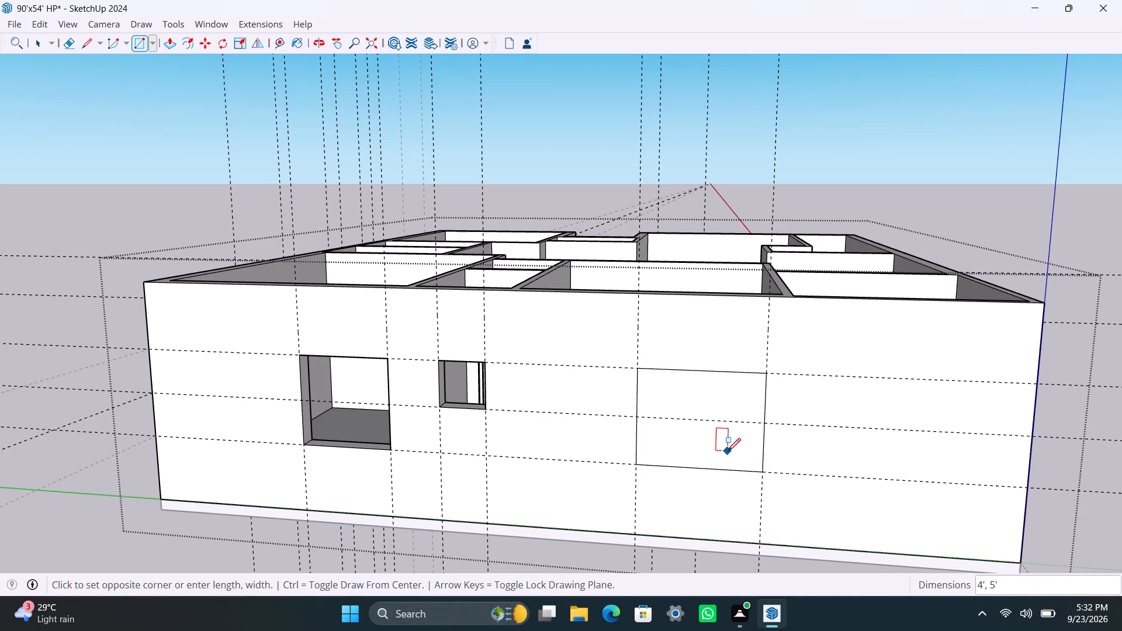
key("space")
left_click(725, 455)
key("p")
left_click(724, 455)
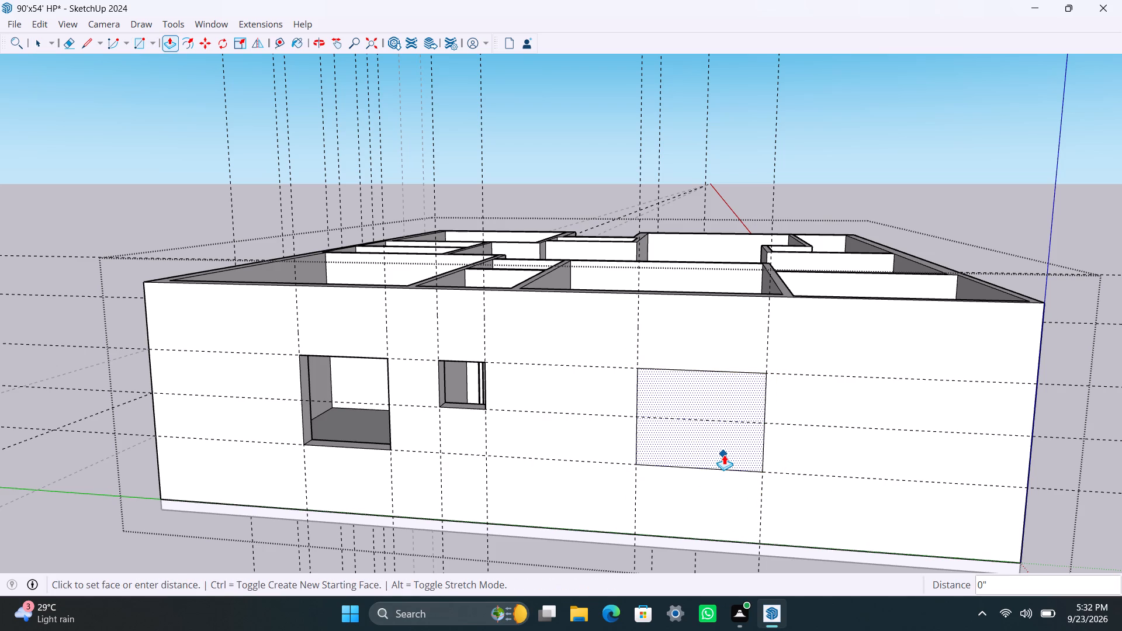
left_click(704, 427)
scroll(706, 438, "down", 9)
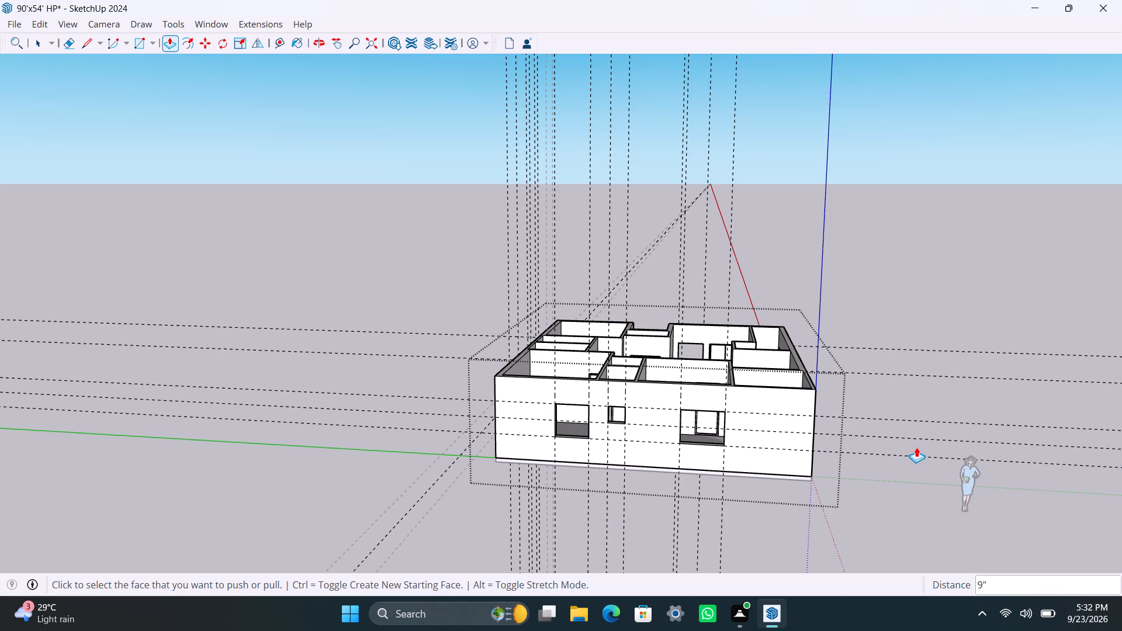
Delete all construction guides from the model.
scroll(843, 428, "down", 4)
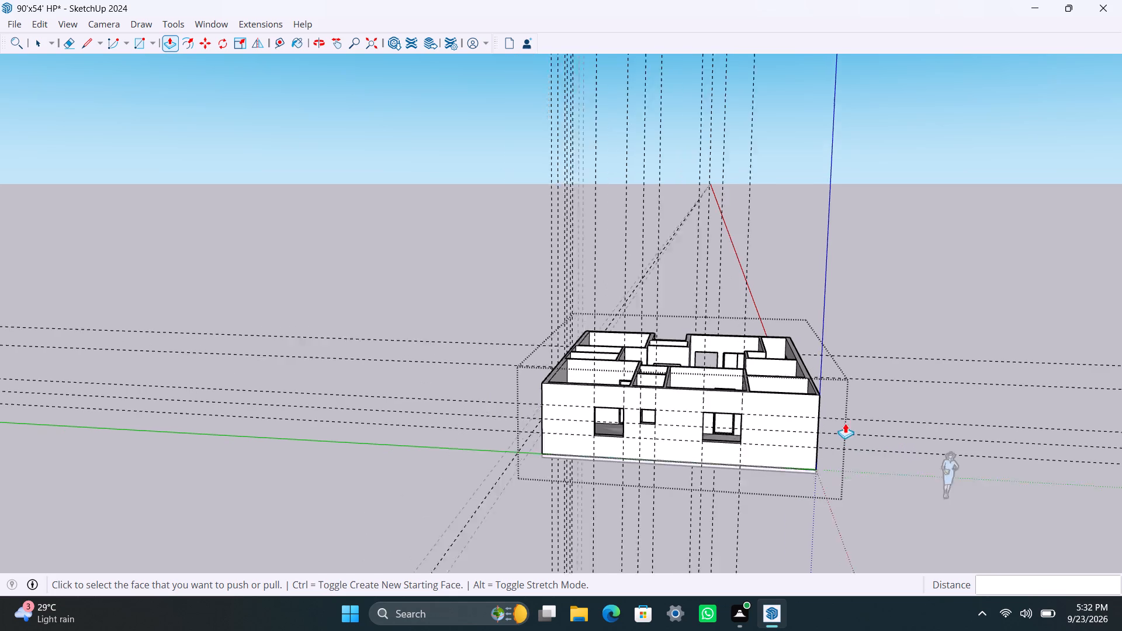
middle_click_drag(910, 414, 436, 411)
scroll(436, 411, "down", 4)
middle_click_drag(605, 473, 616, 404)
key("space")
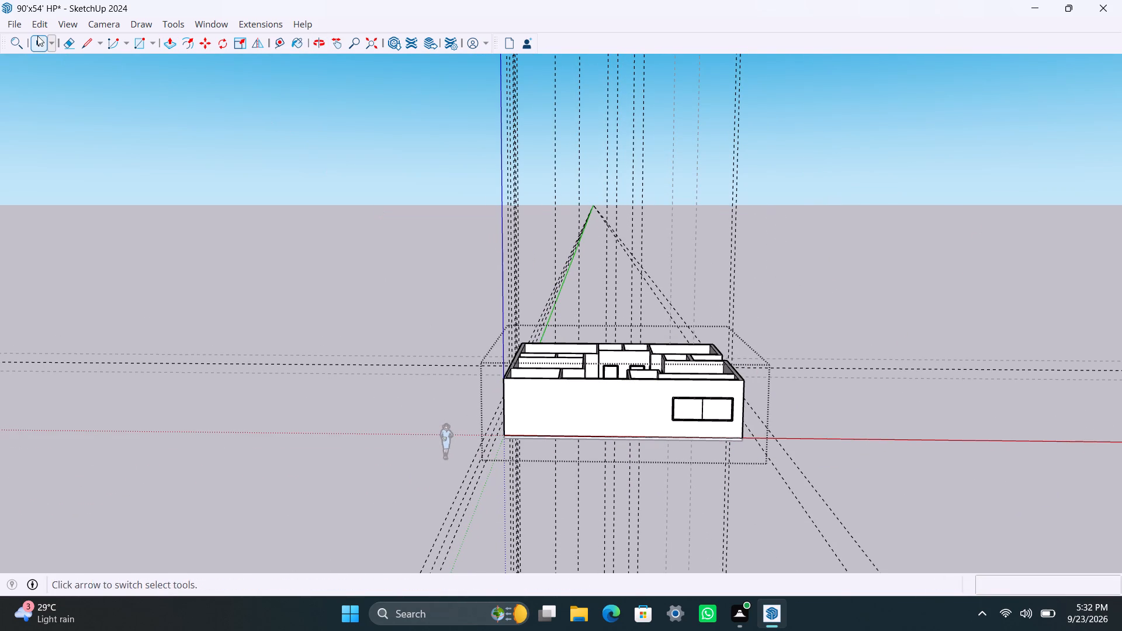
left_click(36, 26)
left_click(84, 168)
On the exterior wall with the two-pane window, place a vertical guide about 14' from the origin corner and another 5' toward that window.
scroll(576, 393, "up", 3)
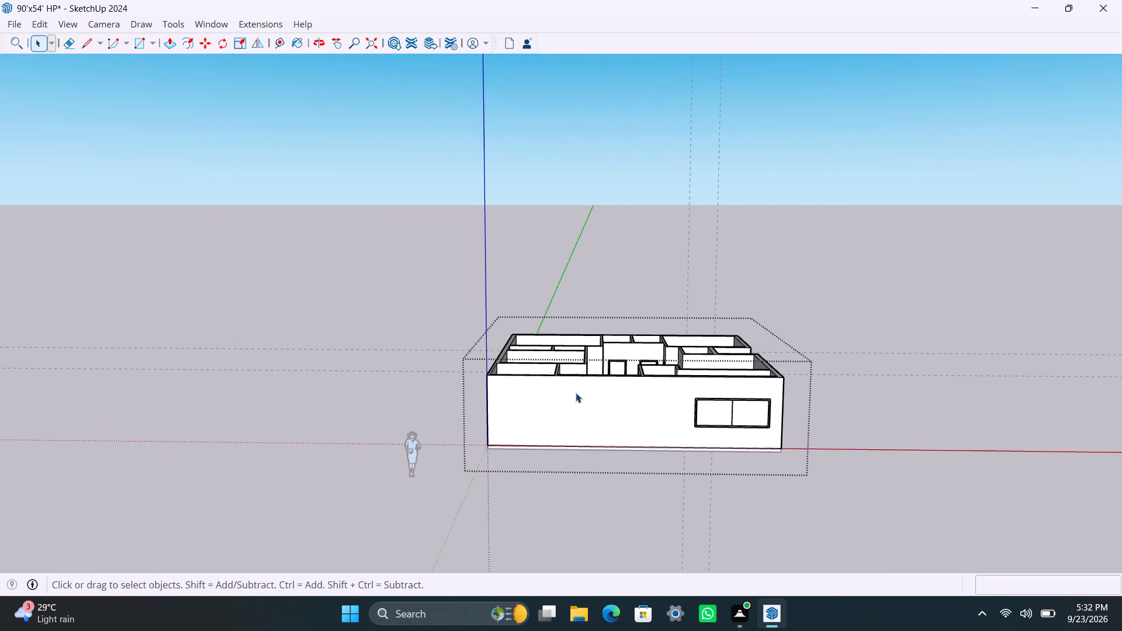
middle_click_drag(579, 393, 582, 515)
scroll(524, 454, "up", 7)
middle_click_drag(608, 372, 599, 326)
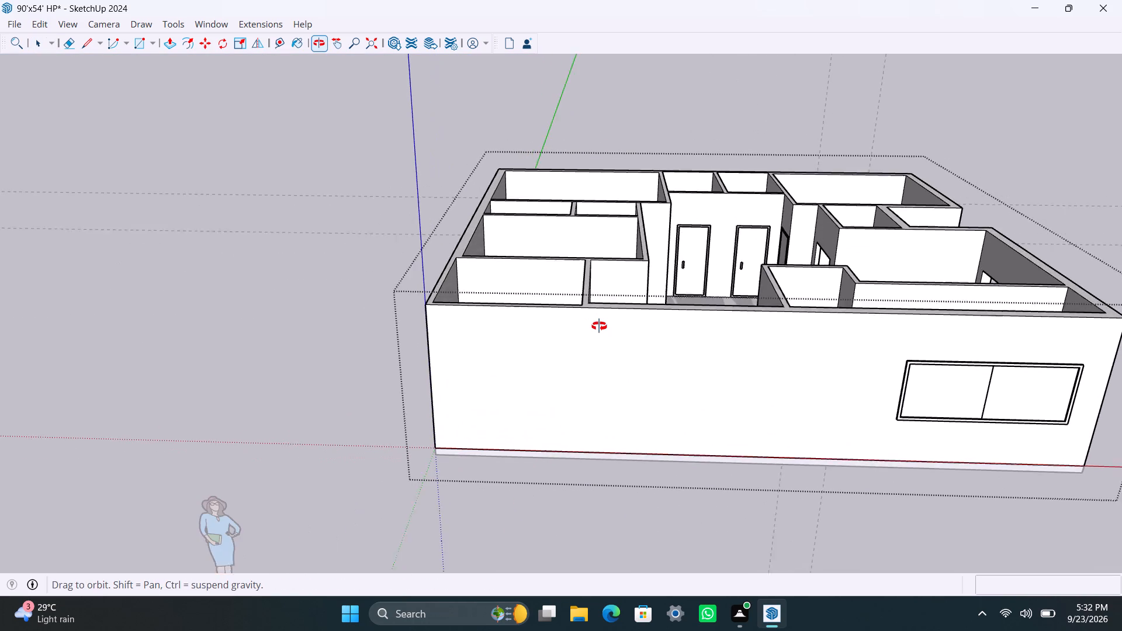
middle_click_drag(599, 326, 589, 328)
key("t")
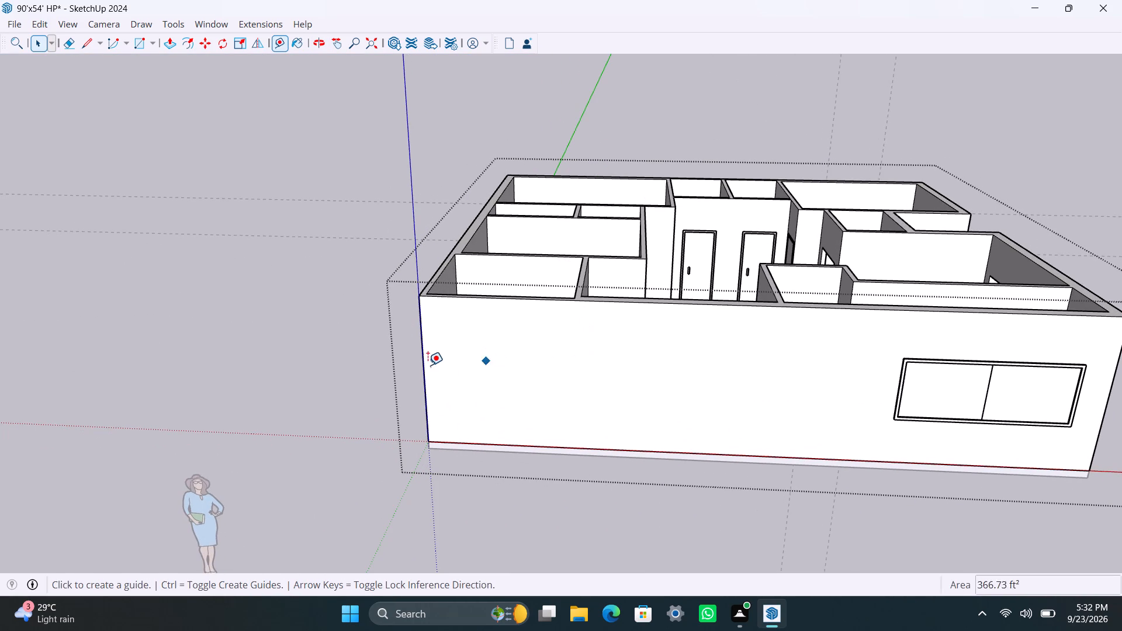
left_click(424, 366)
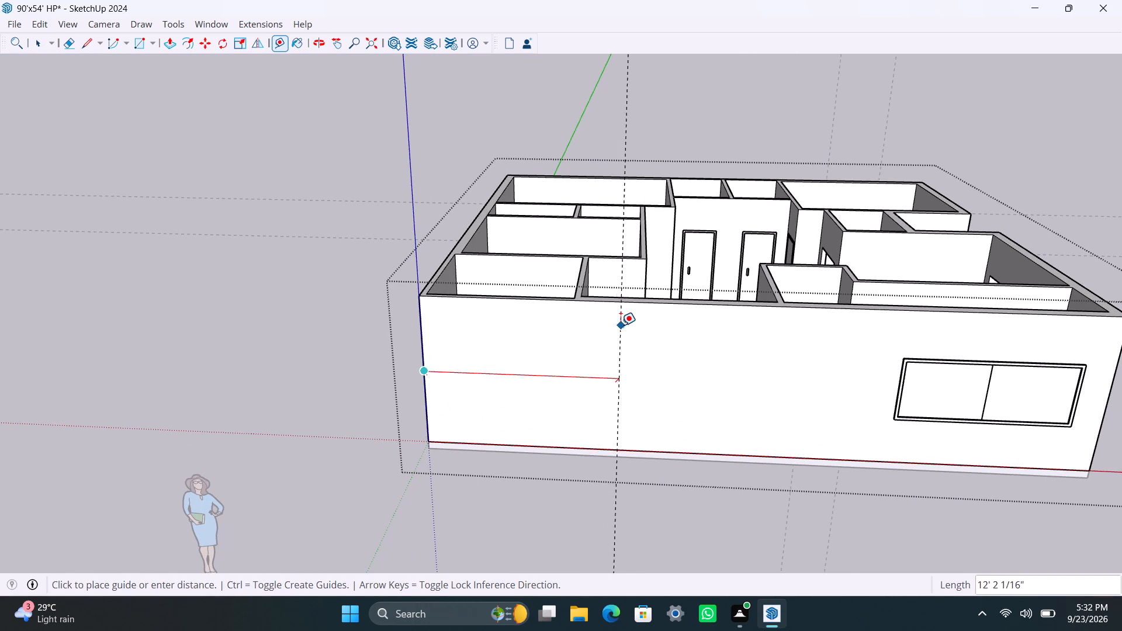
left_click(652, 335)
left_click(652, 338)
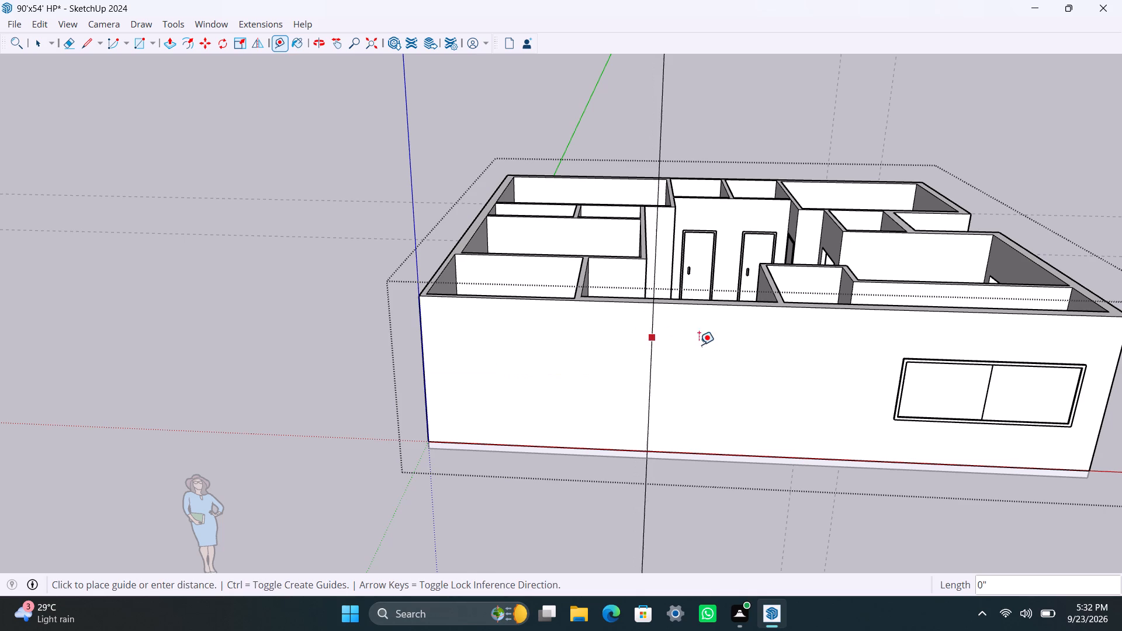
type("5'")
key("Return")
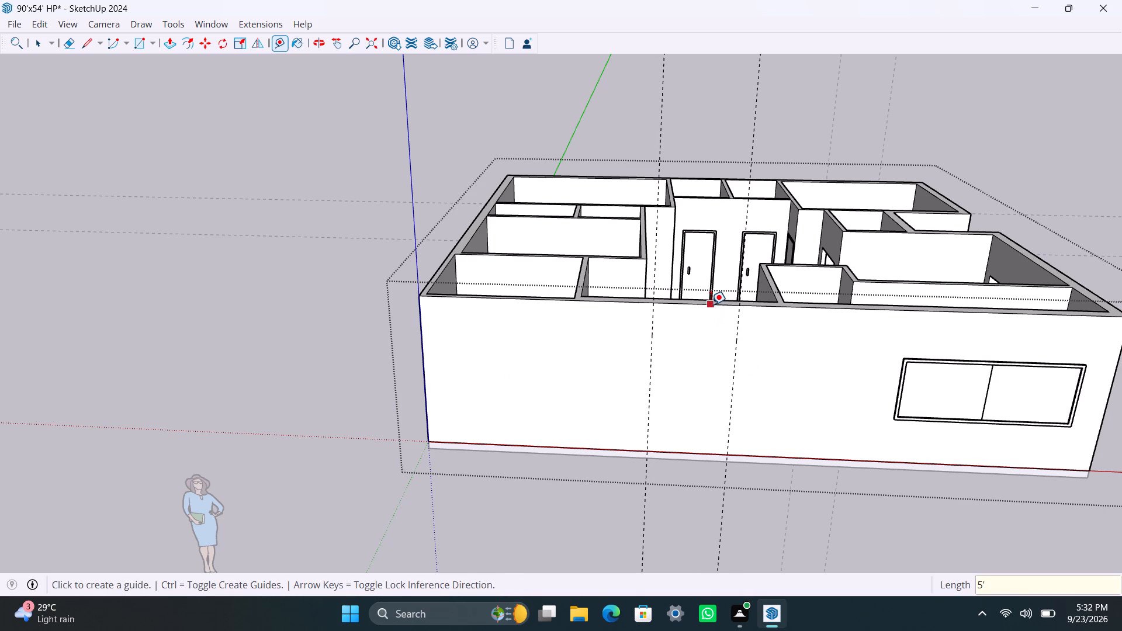
On the wall with the two-pane window, place a horizontal guide 3' below the top edge and another 4' below that.
left_click(711, 304)
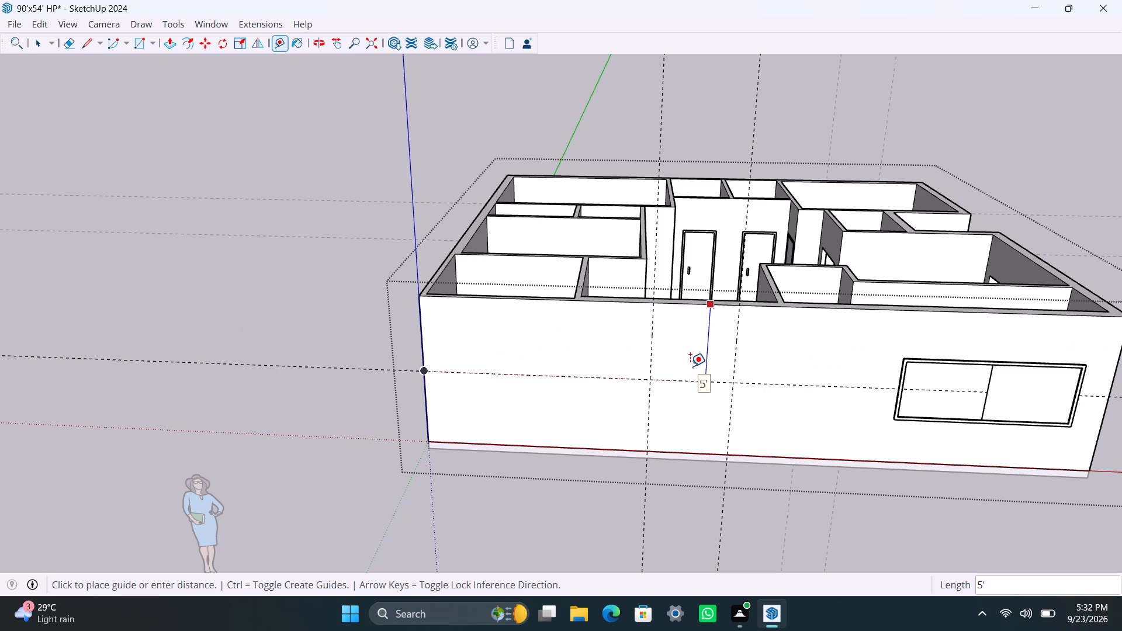
key("3")
key("apostrophe")
key("Return")
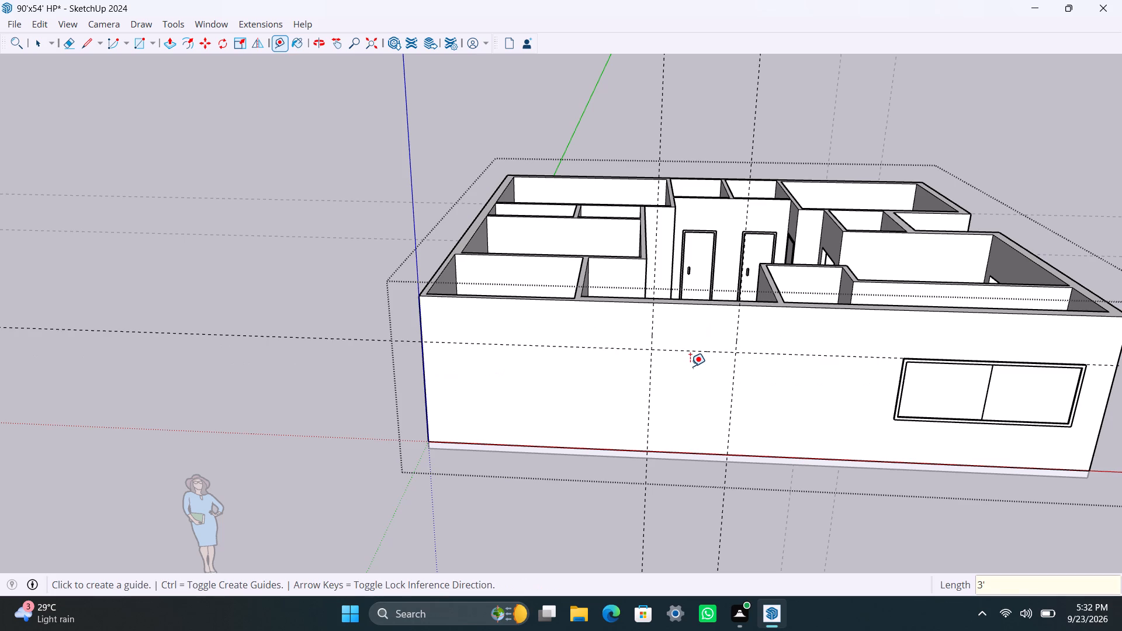
left_click(696, 353)
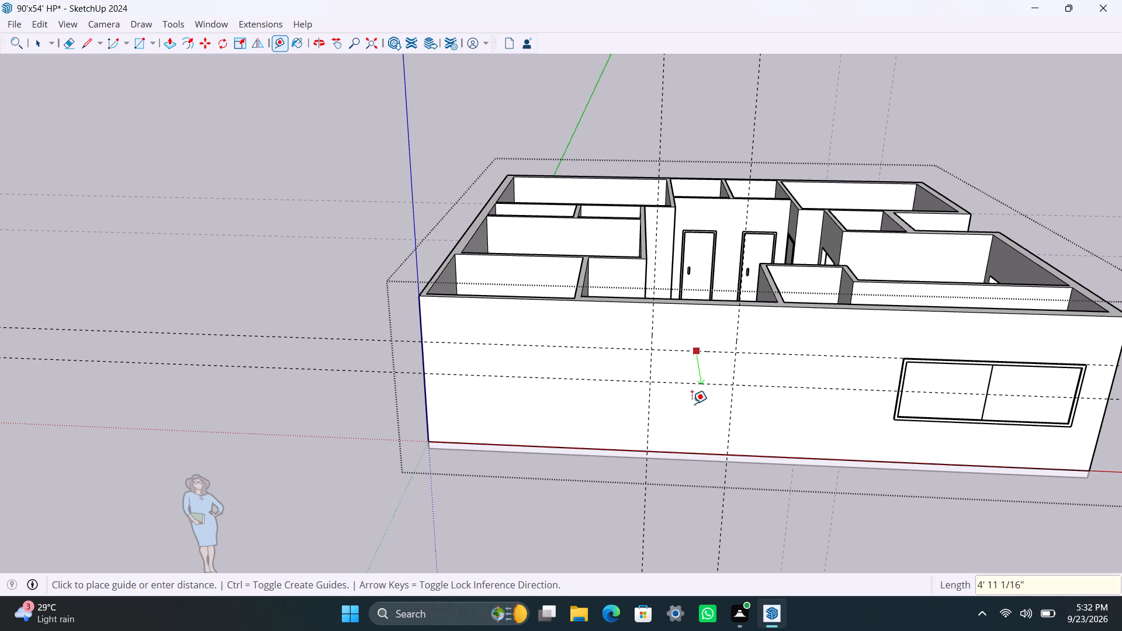
type("4'")
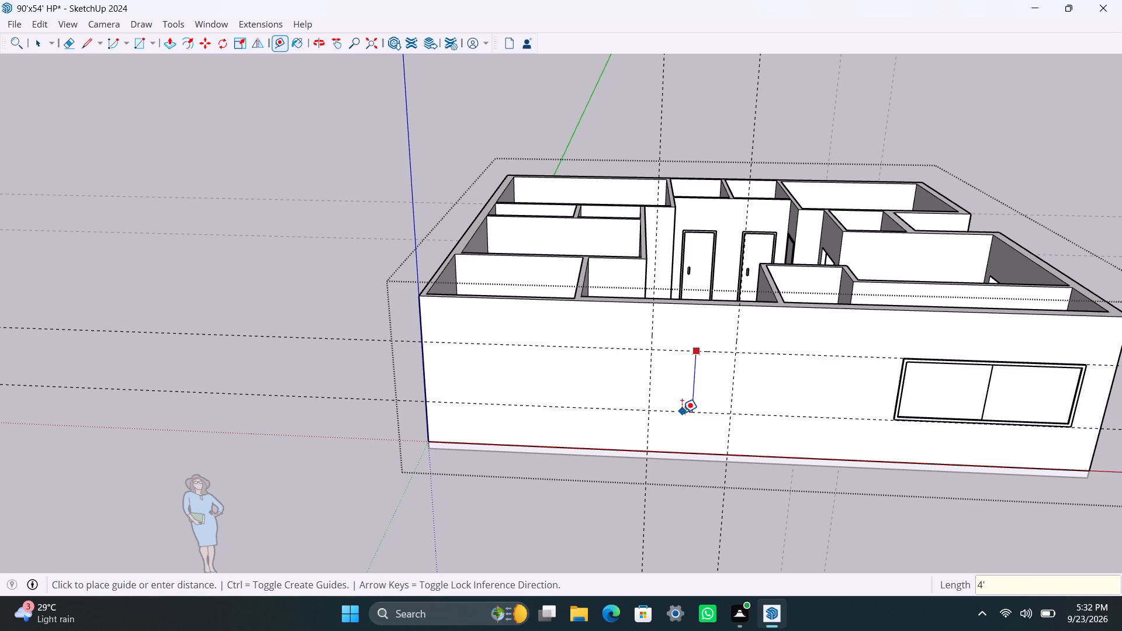
key("Return")
Draw a 5' wide by 4' high rectangle between the guides and push it 9" through the wall.
key("space")
key("r")
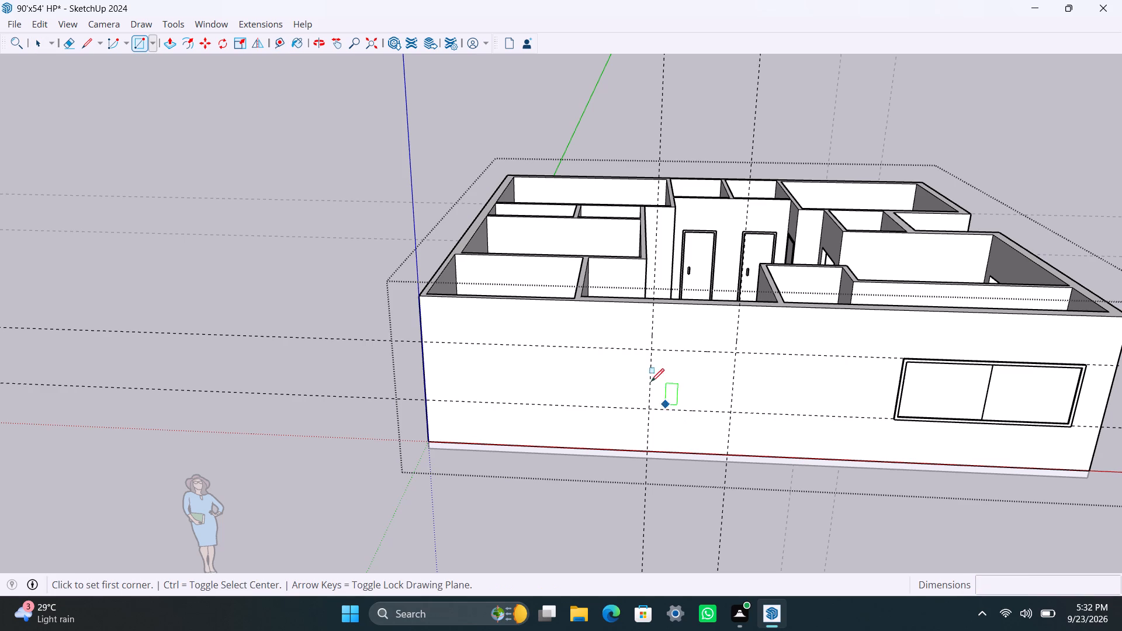
left_click_drag(649, 350, 657, 359)
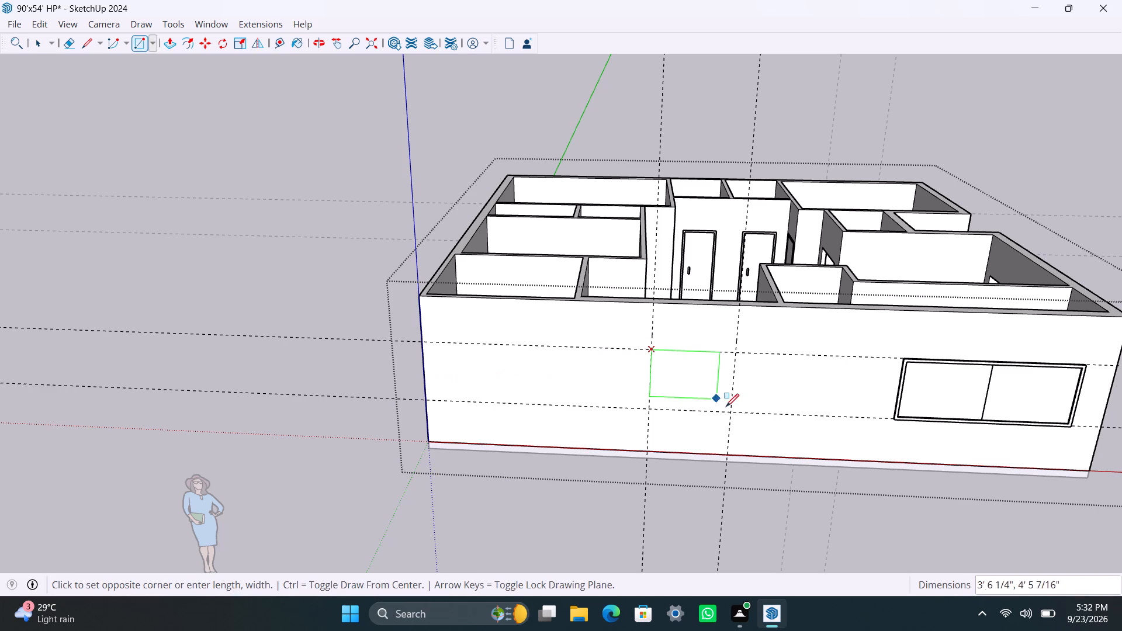
left_click(728, 408)
key("space")
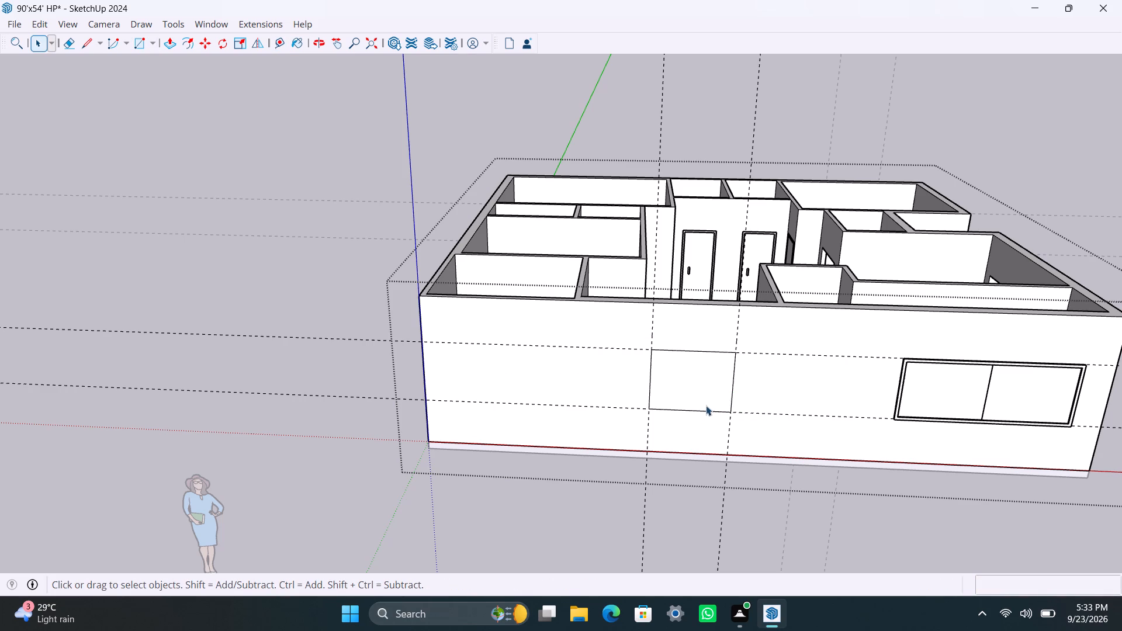
left_click(707, 403)
key("p")
left_click(697, 389)
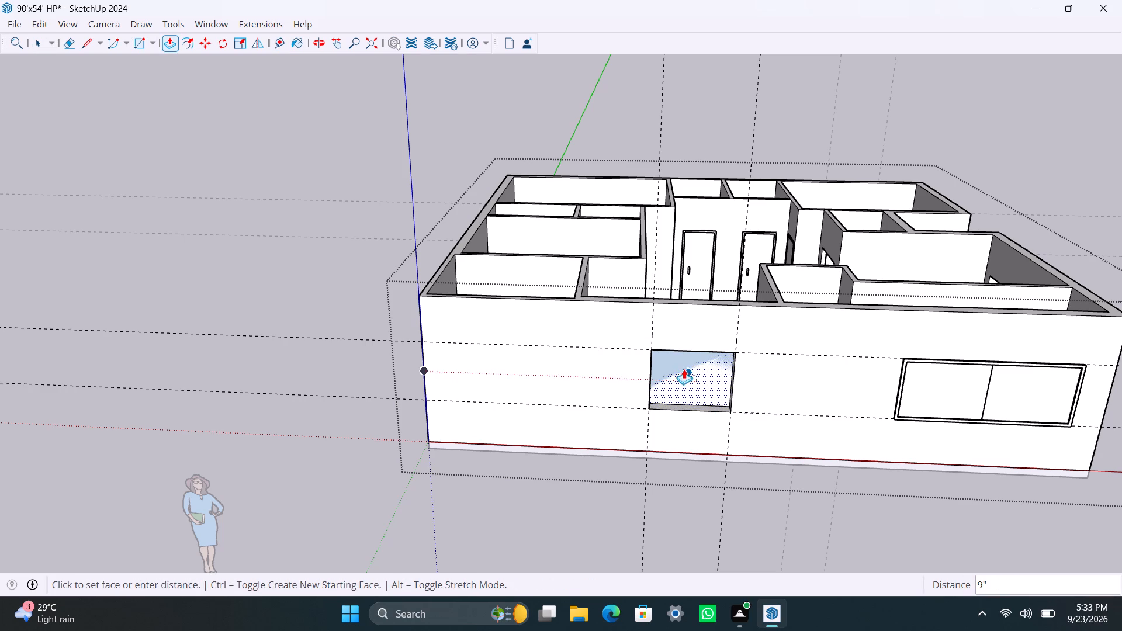
left_click(682, 367)
key("space")
Delete all construction guides from the model.
scroll(685, 388, "down", 8)
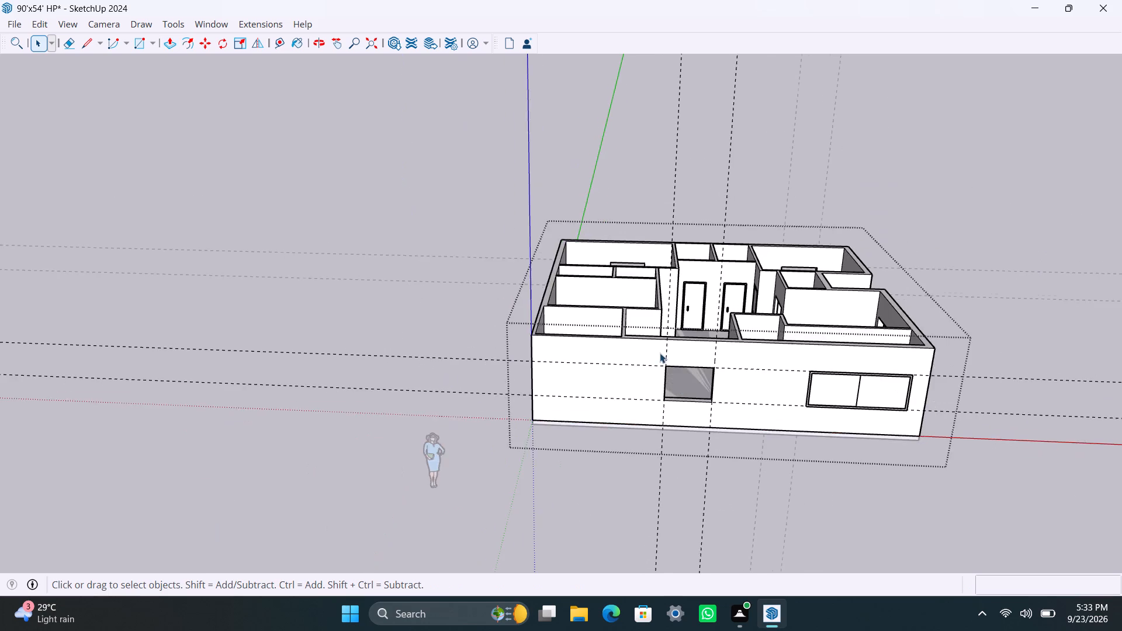
scroll(660, 353, "down", 2)
middle_click_drag(757, 430, 387, 489)
scroll(492, 406, "down", 5)
middle_click_drag(594, 419, 406, 414)
left_click(724, 452)
left_click(37, 27)
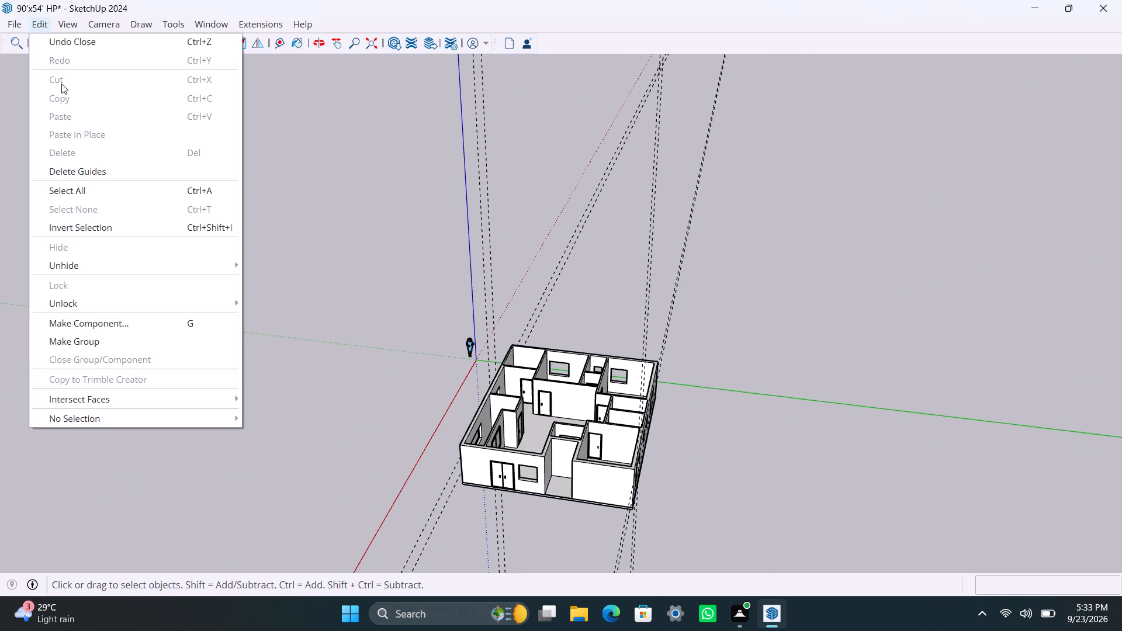
left_click(80, 166)
Examine the house from several sides to review the openings in the outer walls.
scroll(491, 311, "up", 5)
middle_click_drag(504, 478, 580, 483)
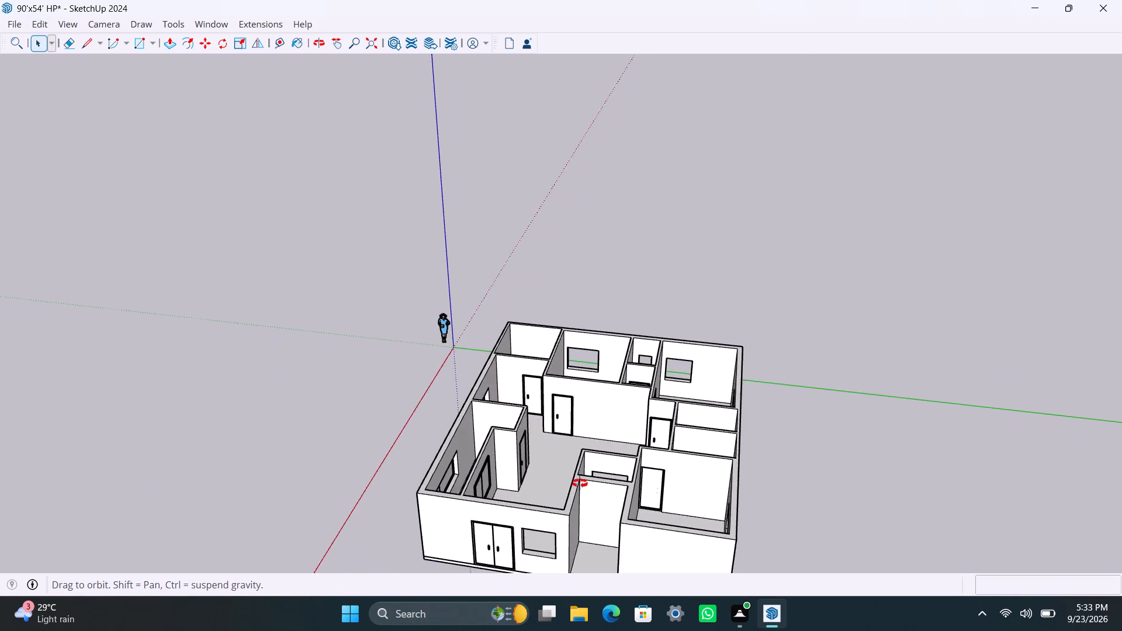
middle_click_drag(580, 483, 871, 351)
scroll(656, 387, "up", 4)
middle_click_drag(806, 469, 492, 467)
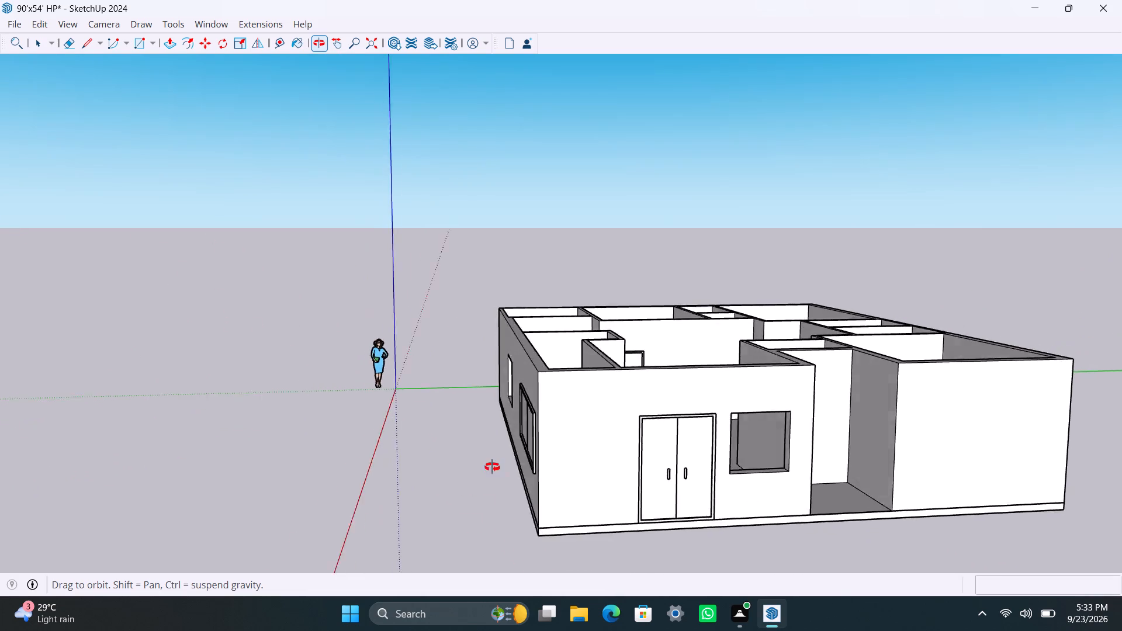
middle_click_drag(492, 467, 399, 488)
scroll(452, 470, "down", 9)
middle_click_drag(507, 460, 524, 330)
scroll(524, 330, "up", 3)
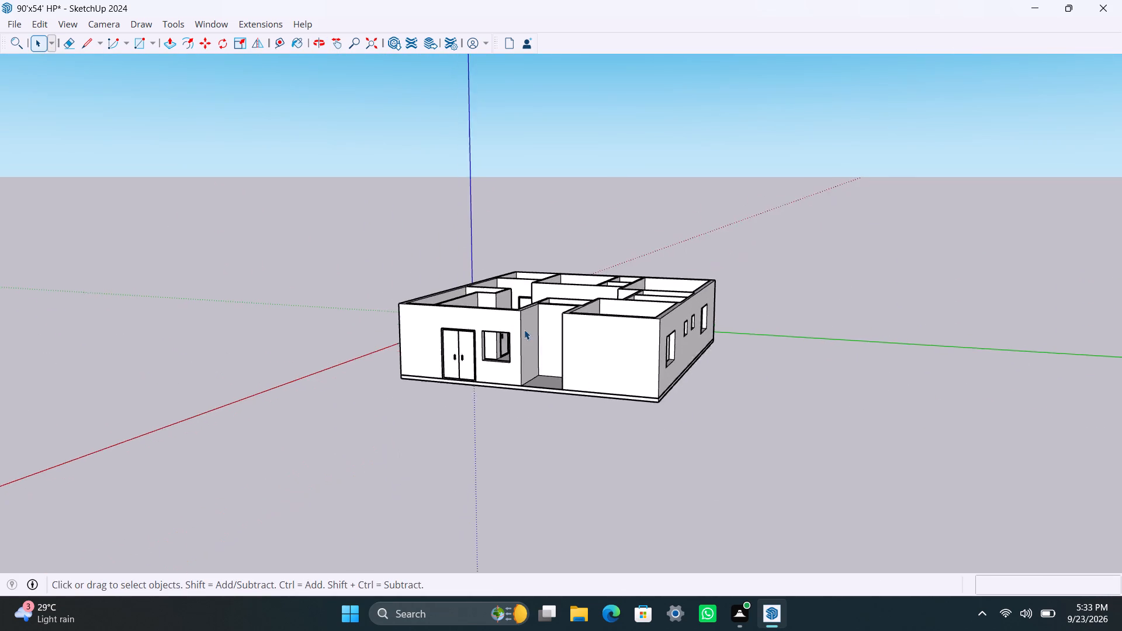
middle_click_drag(510, 353, 578, 390)
scroll(575, 391, "up", 2)
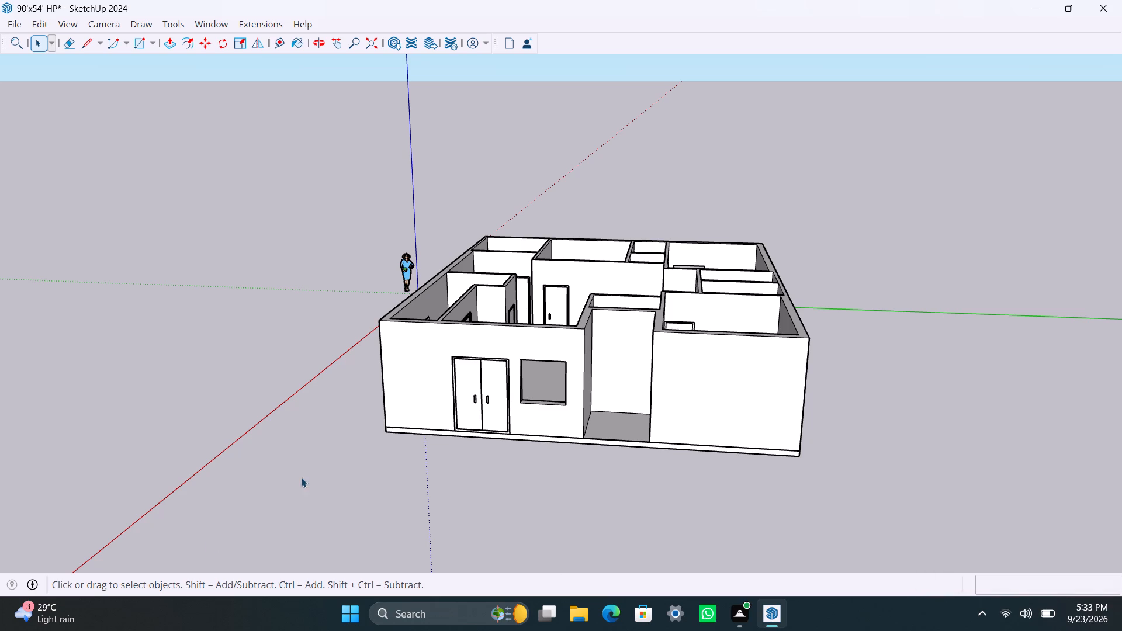
Draw a rectangle covering the window opening beside the double door and make it a group.
scroll(458, 552, "up", 2)
scroll(501, 402, "up", 3)
middle_click_drag(527, 404, 574, 523)
scroll(584, 432, "up", 2)
middle_click_drag(587, 384, 465, 308)
scroll(499, 359, "up", 2)
middle_click_drag(490, 379, 446, 326, "shift")
scroll(434, 320, "up", 2)
key("r")
key("space")
double_click(420, 273)
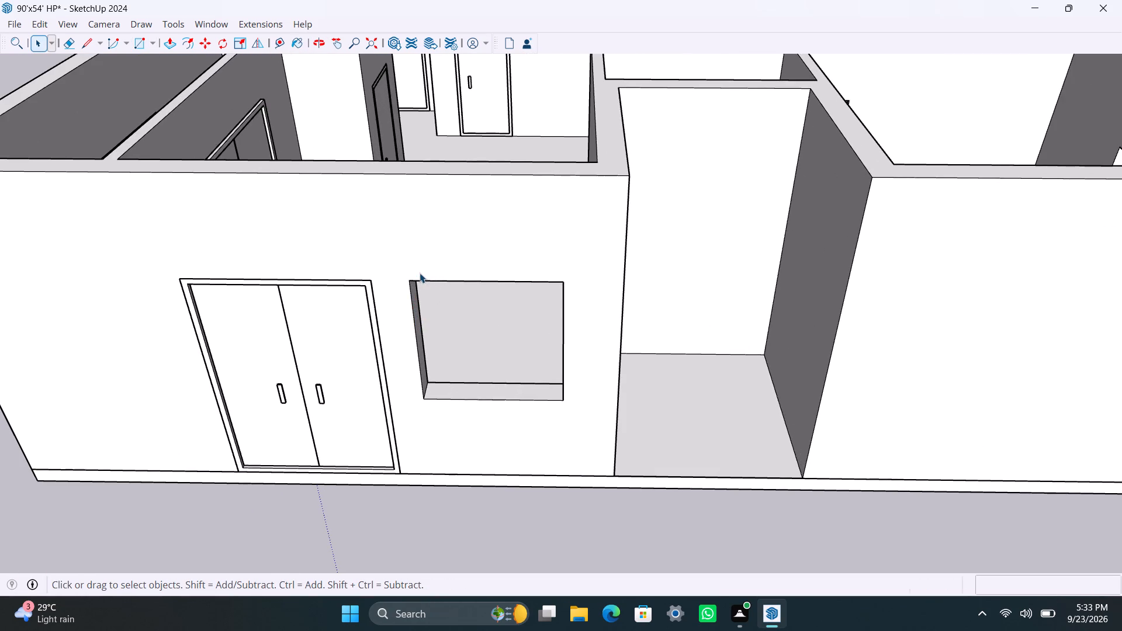
key("r")
left_click(417, 278)
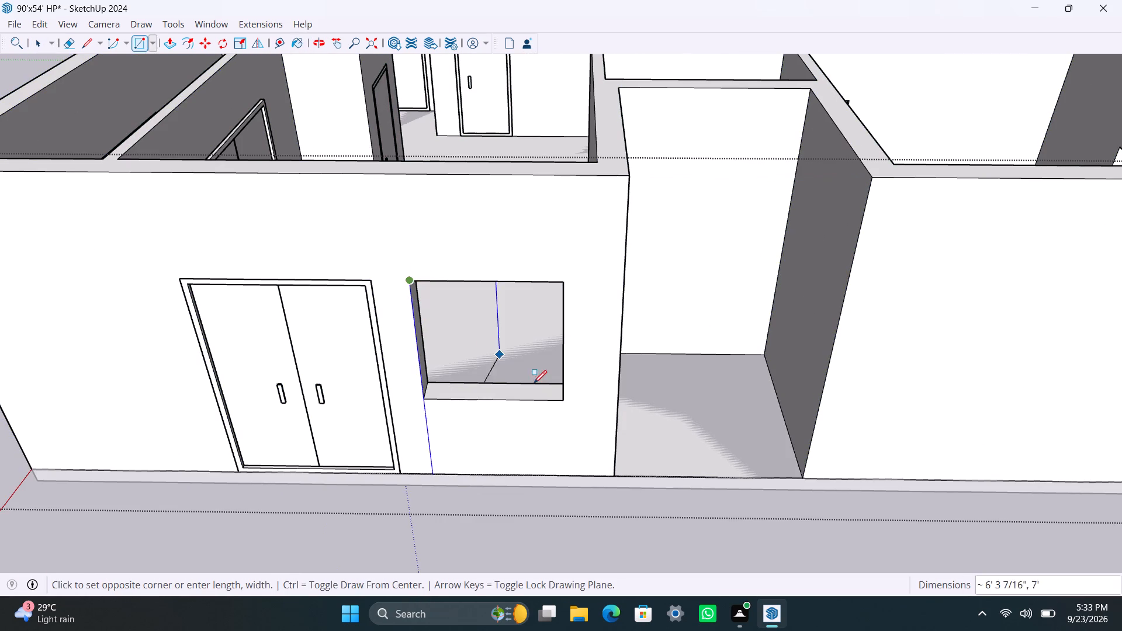
left_click(566, 400)
key("space")
double_click(533, 375)
right_click(533, 375)
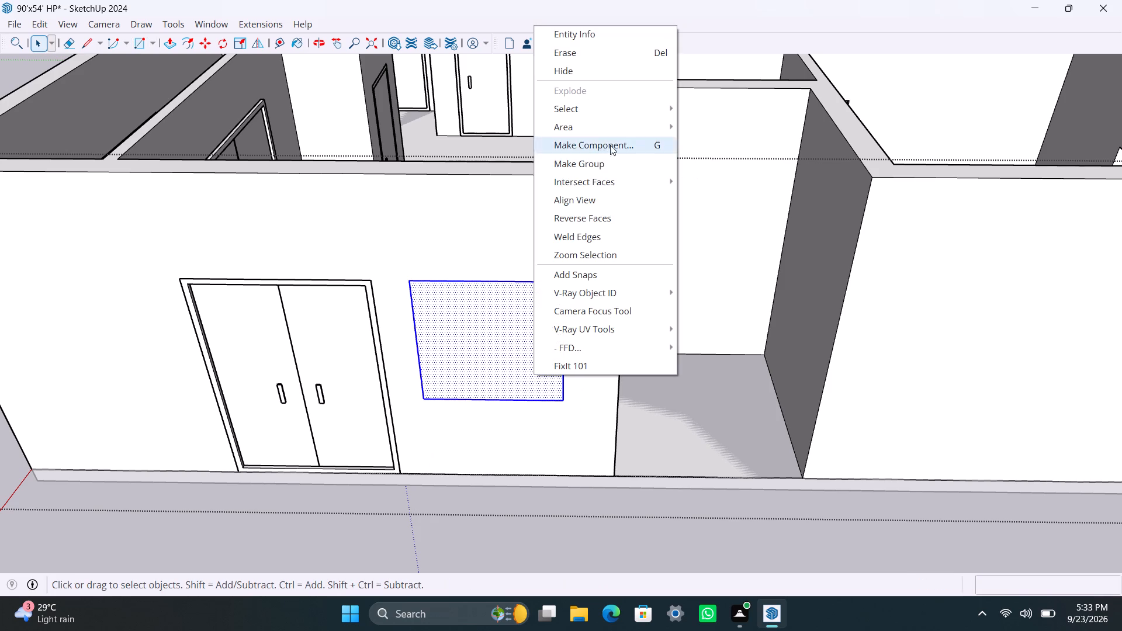
left_click(601, 155)
Inside the new group, offset the rectangle 2" inward and delete the inner face to leave a window frame.
scroll(456, 355, "up", 3)
triple_click(453, 344)
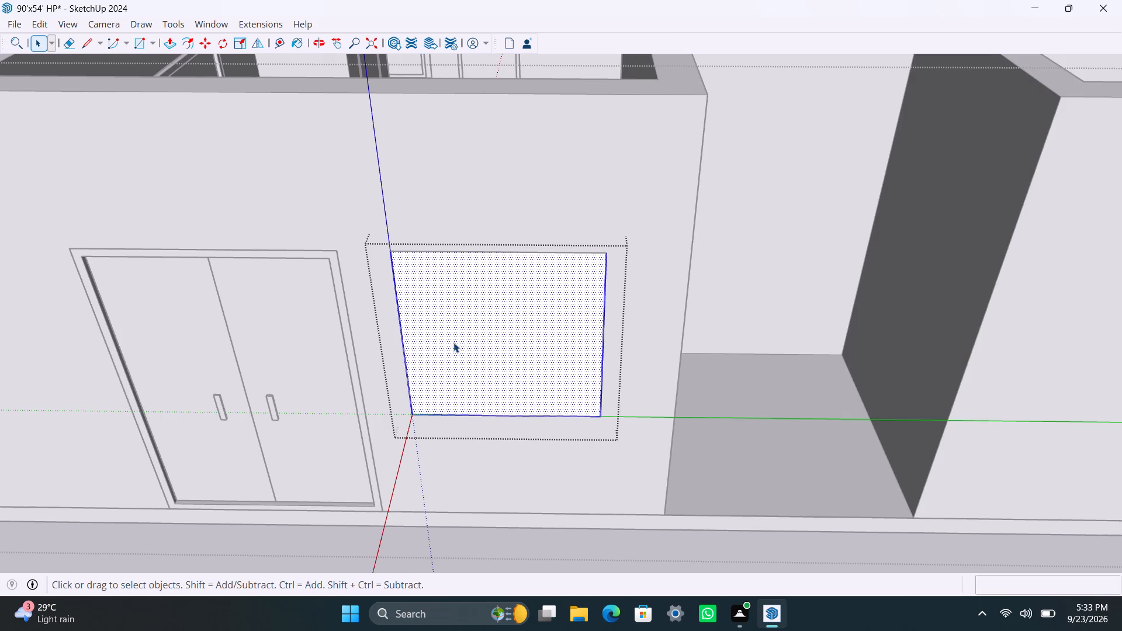
key("f")
left_click(446, 323)
type("2\"")
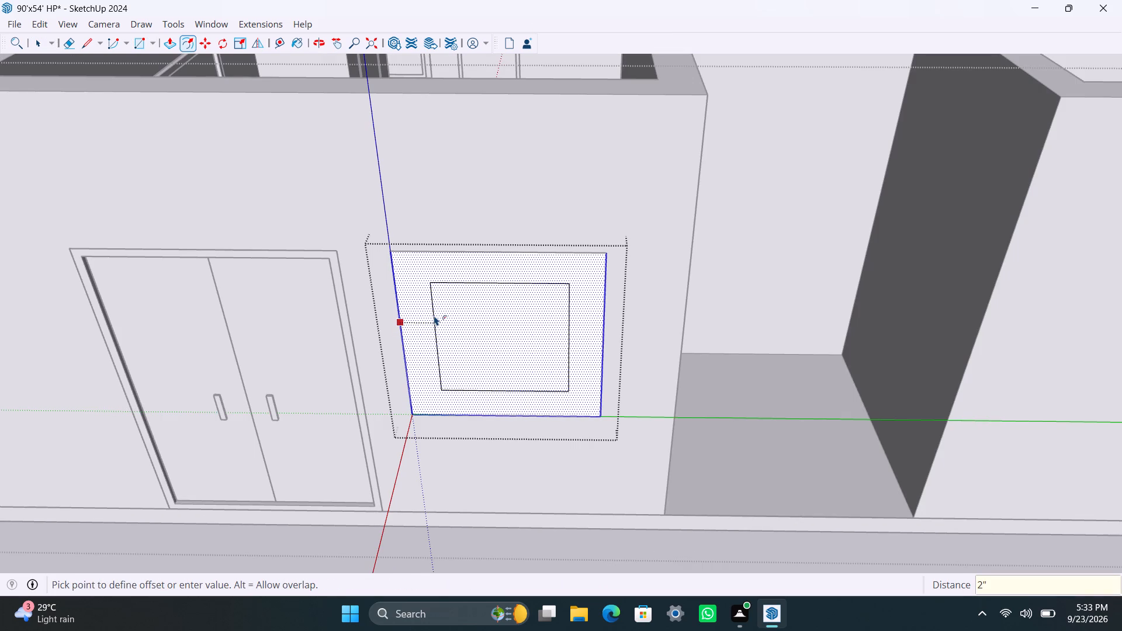
key("Return")
key("space")
left_click(454, 313)
key("Delete")
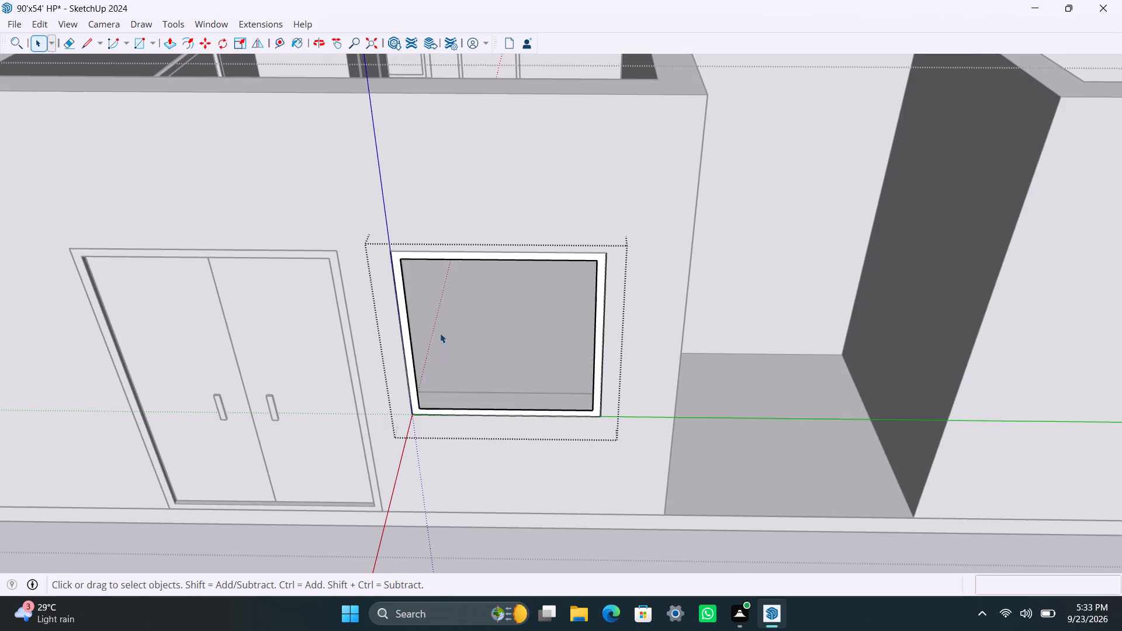
Push/Pull the window frame's face by 1.5" twice.
scroll(411, 435, "up", 5)
left_click(412, 367)
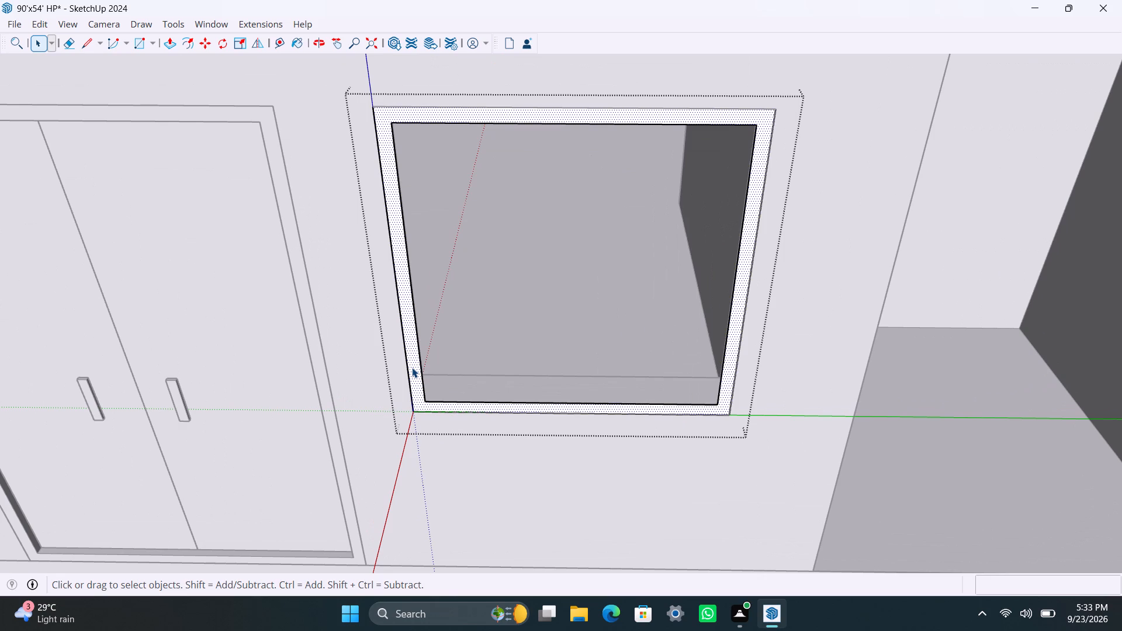
key("p")
left_click(413, 367)
type("1.5\"")
key("Return")
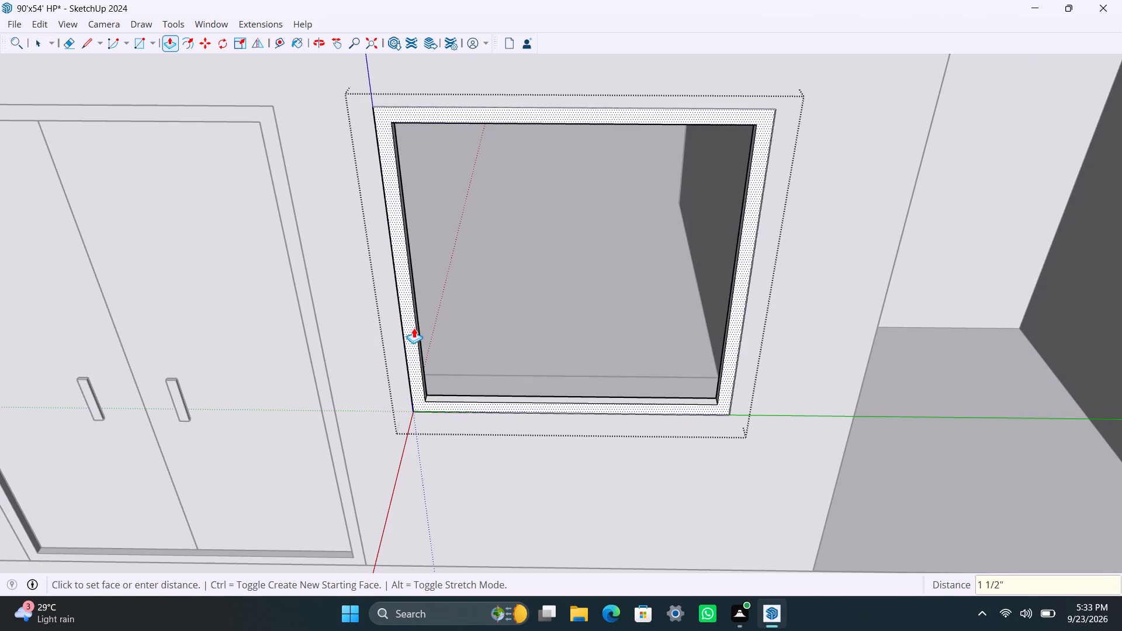
left_click(414, 328)
type("1.5\"")
key("Return")
key("space")
Draw a pane rectangle from the frame's upper inner corner to its bottom midpoint, and delete the face filling the other half.
scroll(413, 331, "down", 5)
middle_click_drag(415, 355, 354, 278, "shift")
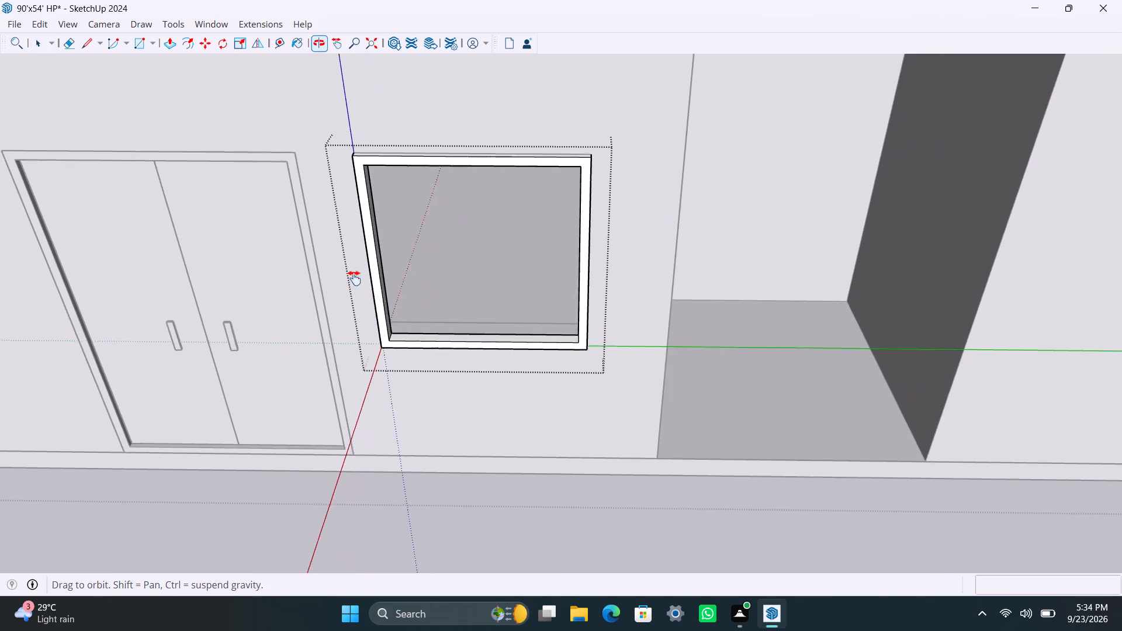
middle_click_drag(354, 278, 352, 278, "shift")
scroll(358, 276, "up", 1)
key("r")
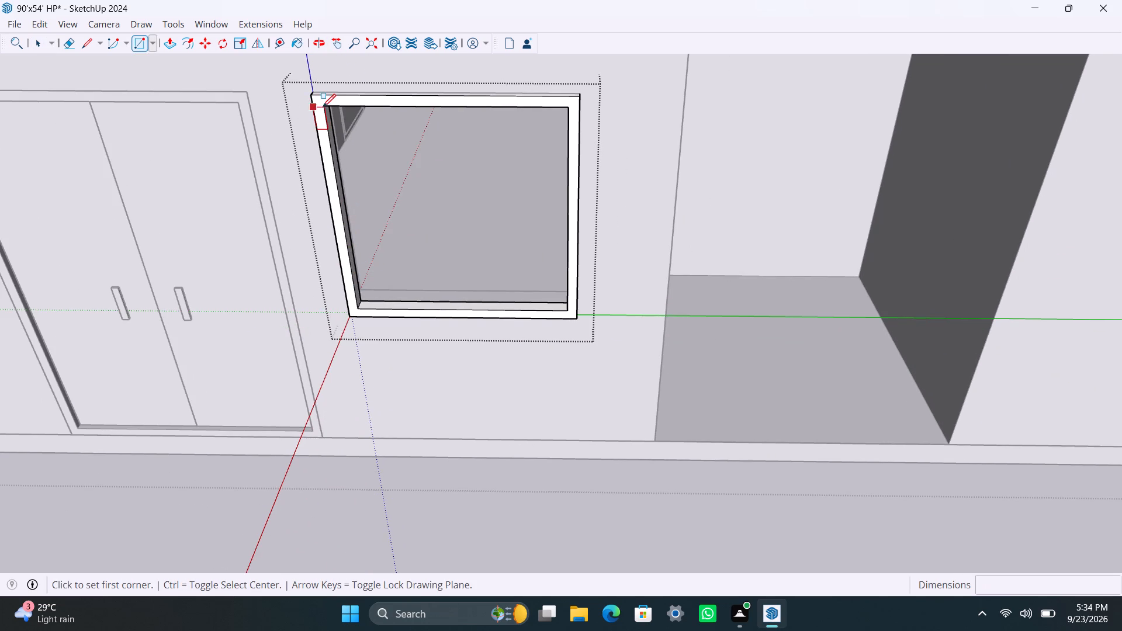
left_click_drag(324, 107, 328, 116)
left_click(463, 310)
key("space")
left_click(535, 268)
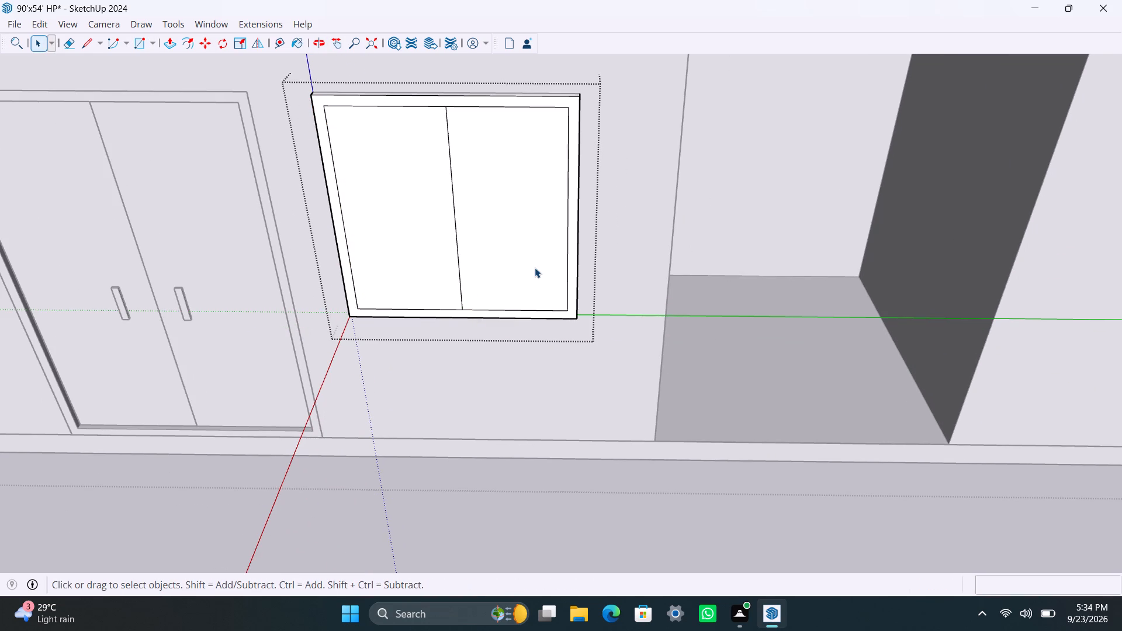
key("Delete")
Make the remaining half-width pane its own group and extrude it 8 mm thick.
double_click(430, 279)
right_click(430, 278)
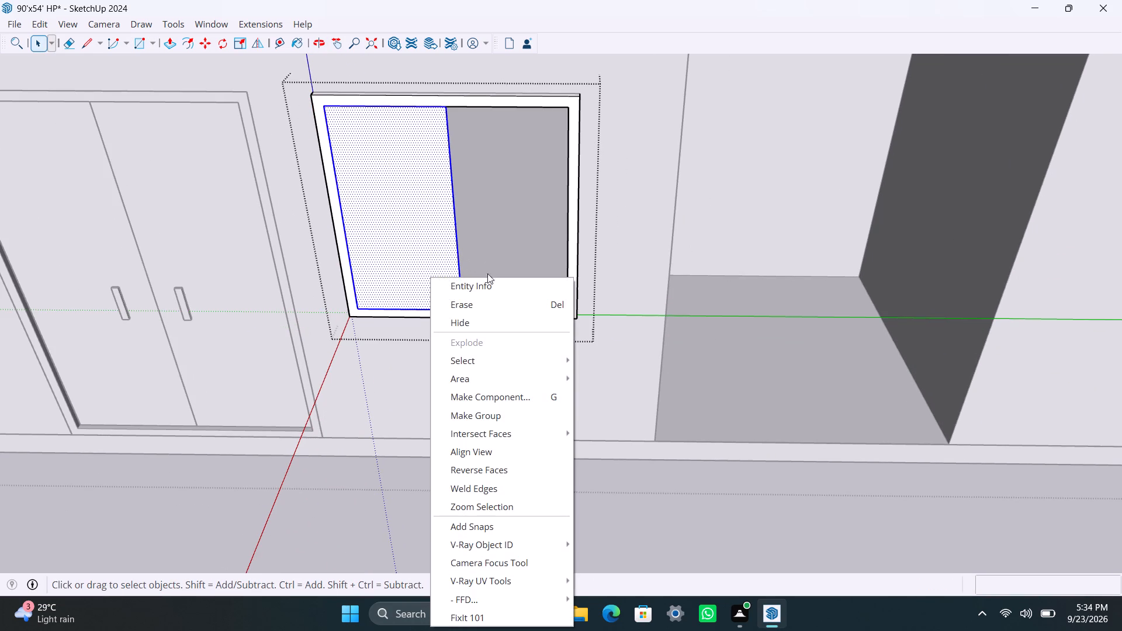
left_click(490, 410)
scroll(460, 279, "up", 2)
middle_click_drag(438, 287, 341, 351)
scroll(453, 264, "up", 3)
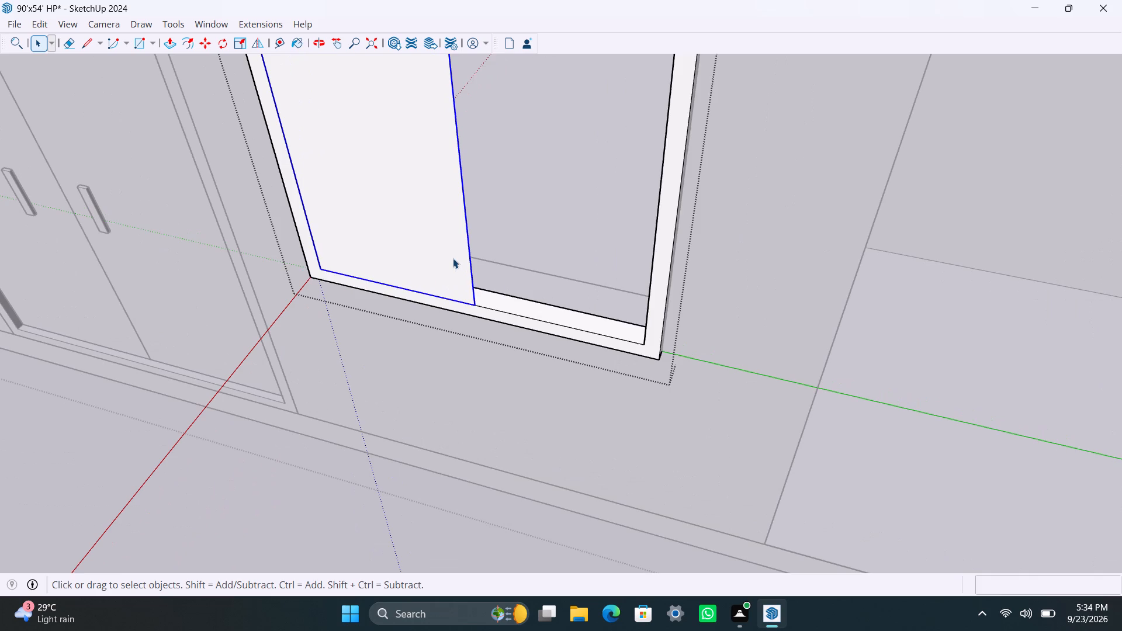
triple_click(453, 258)
key("p")
left_click(453, 258)
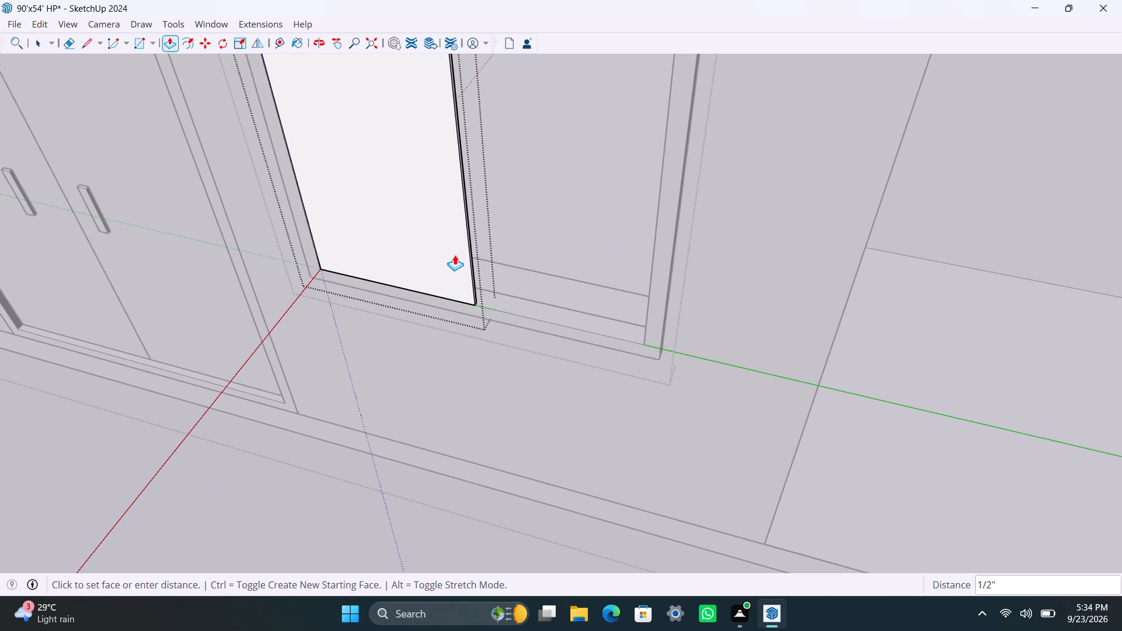
type("8mm")
key("Return")
key("space")
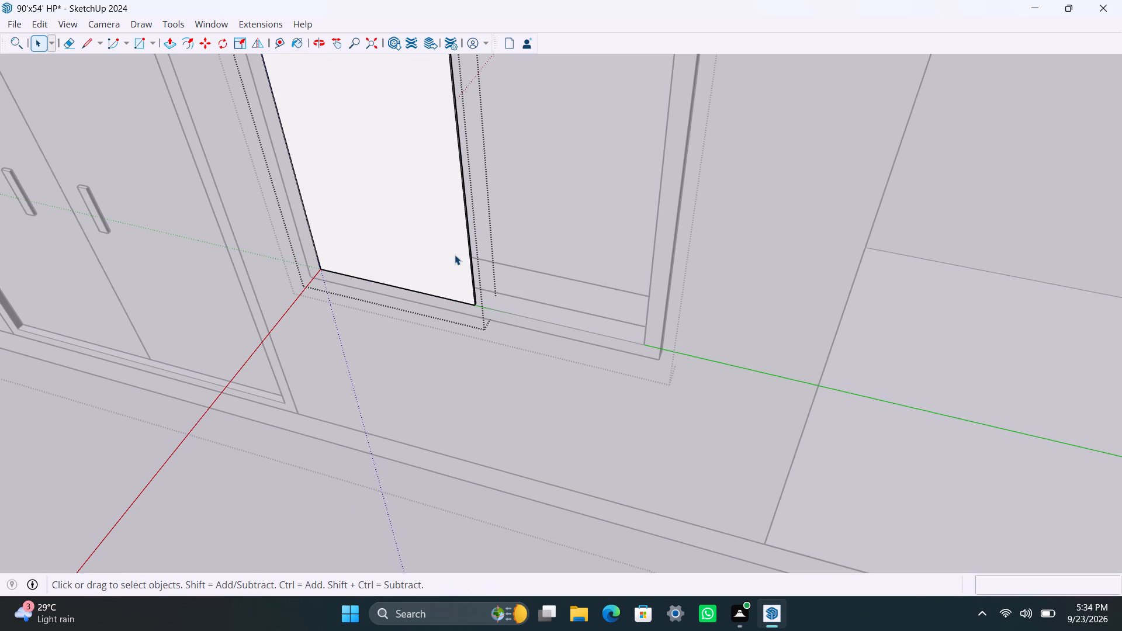
left_click(510, 412)
Move the pane about 1 7/16" back into the depth of the window frame.
scroll(469, 288, "up", 6)
left_click(477, 300)
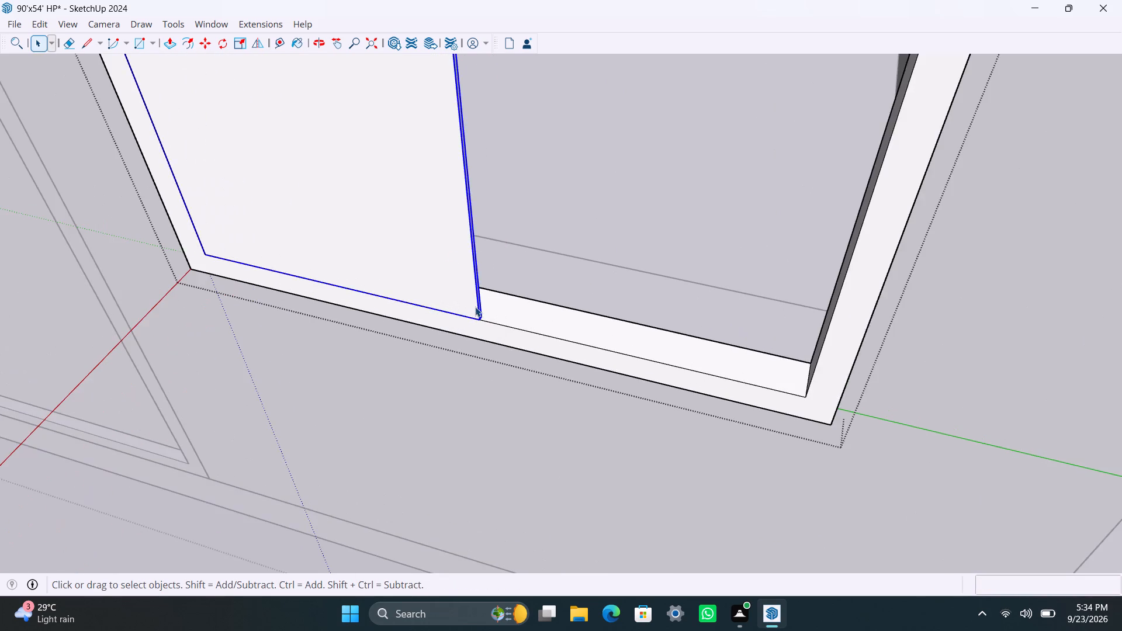
scroll(475, 307, "up", 7)
key("m")
left_click(482, 325)
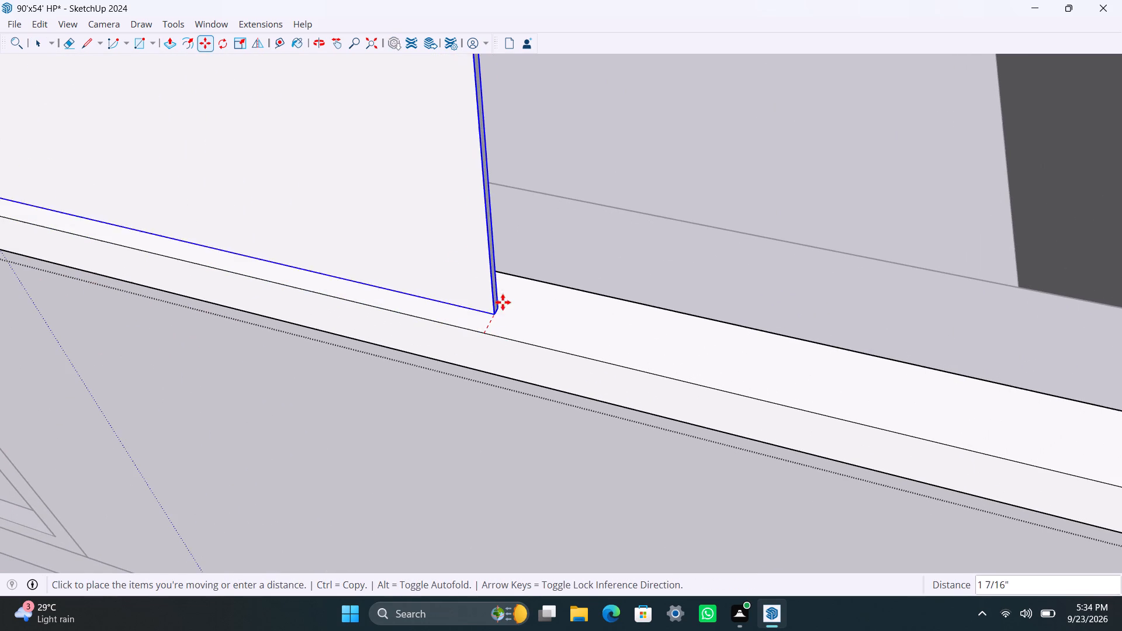
left_click(503, 301)
Copy the pane to the empty half of the window, aligning its lower corner with the frame's front inner corner.
scroll(504, 307, "down", 9)
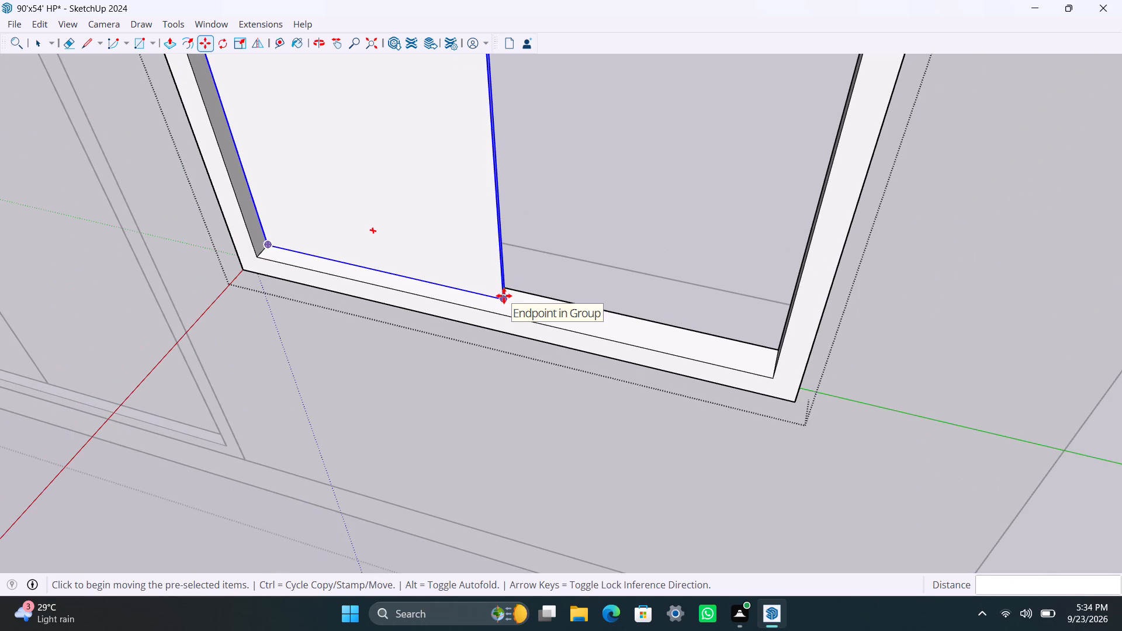
left_click(504, 296)
left_click(775, 373)
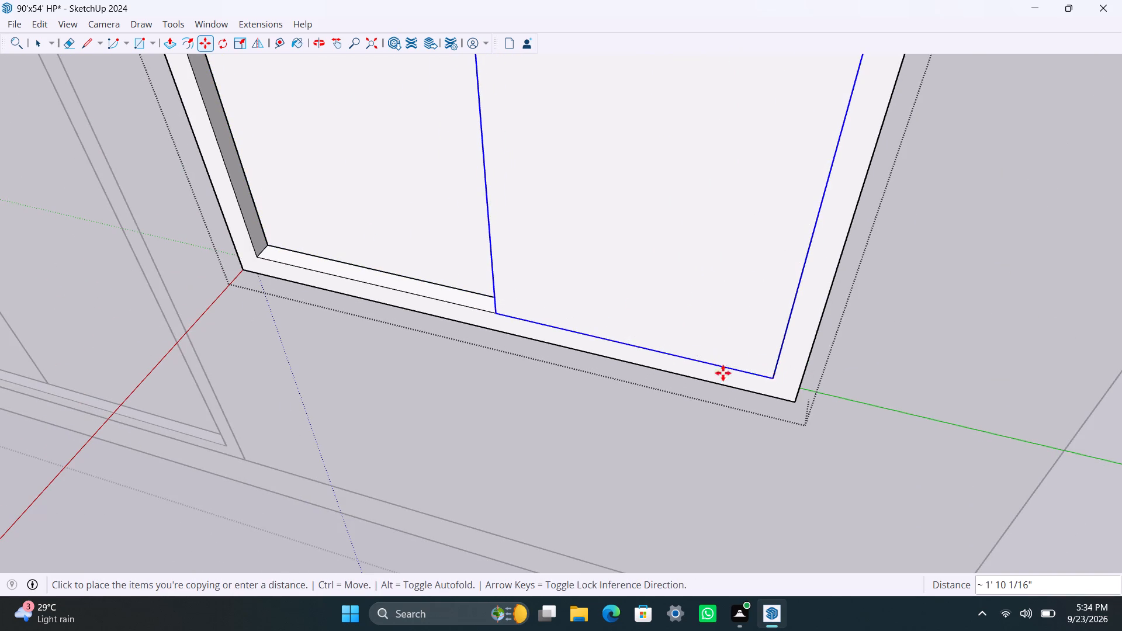
Move the copied pane about 1 3/8" back into the frame's depth and close the finished window group.
scroll(632, 359, "up", 4)
middle_click_drag(531, 359, 864, 404)
scroll(507, 363, "up", 3)
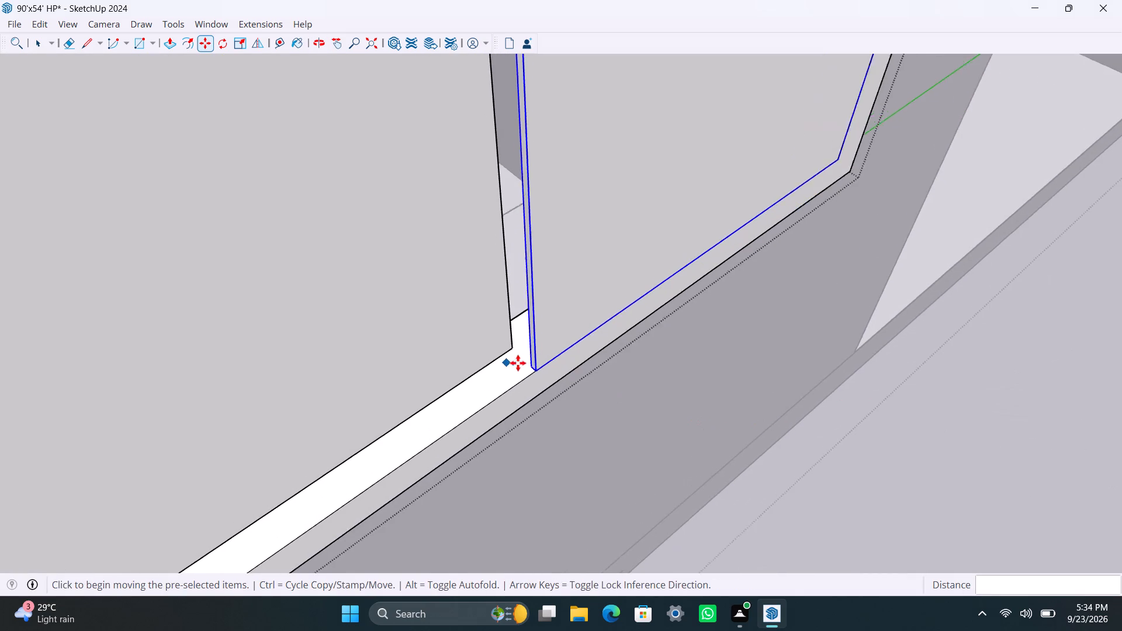
scroll(518, 363, "up", 10)
left_click(536, 367)
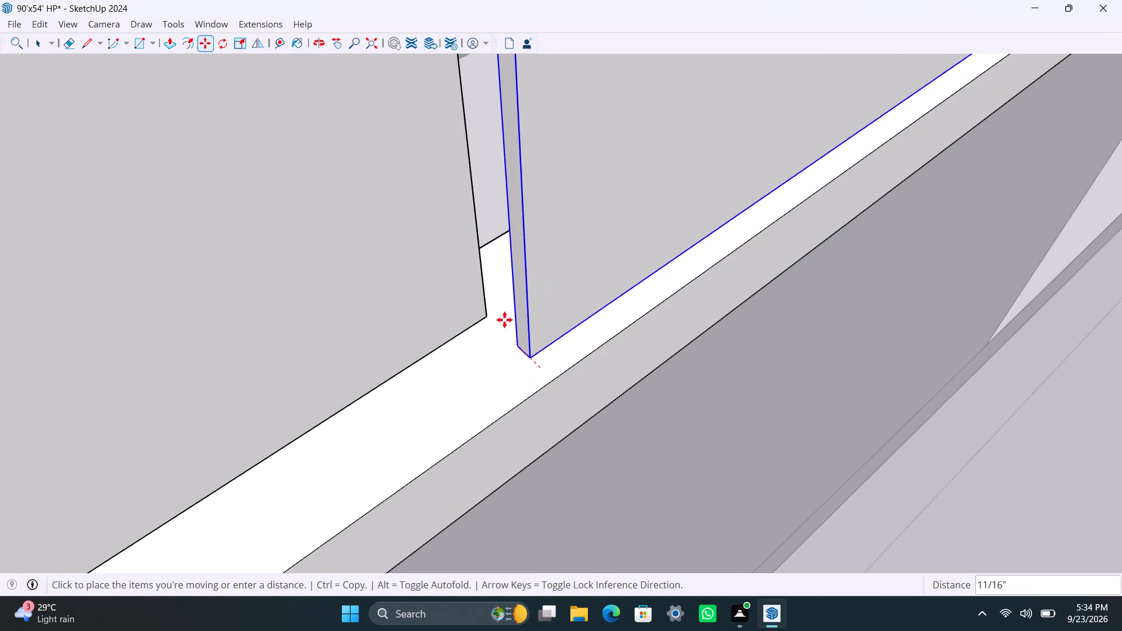
left_click(490, 312)
scroll(493, 321, "down", 3)
key("space")
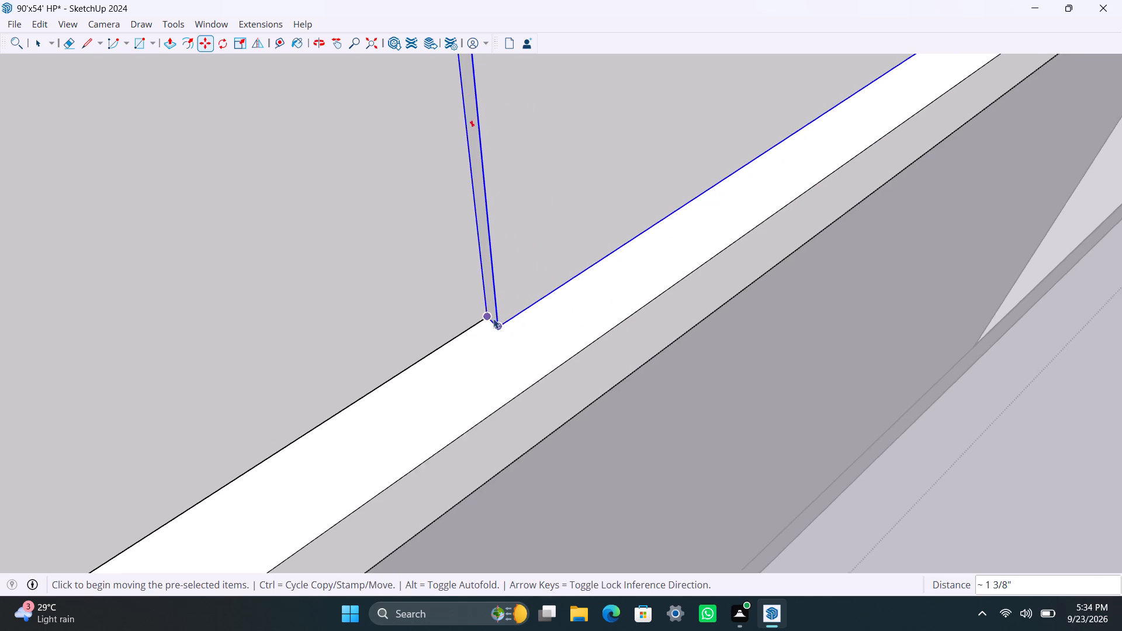
scroll(493, 318, "down", 20)
scroll(493, 318, "down", 20)
scroll(493, 318, "down", 1)
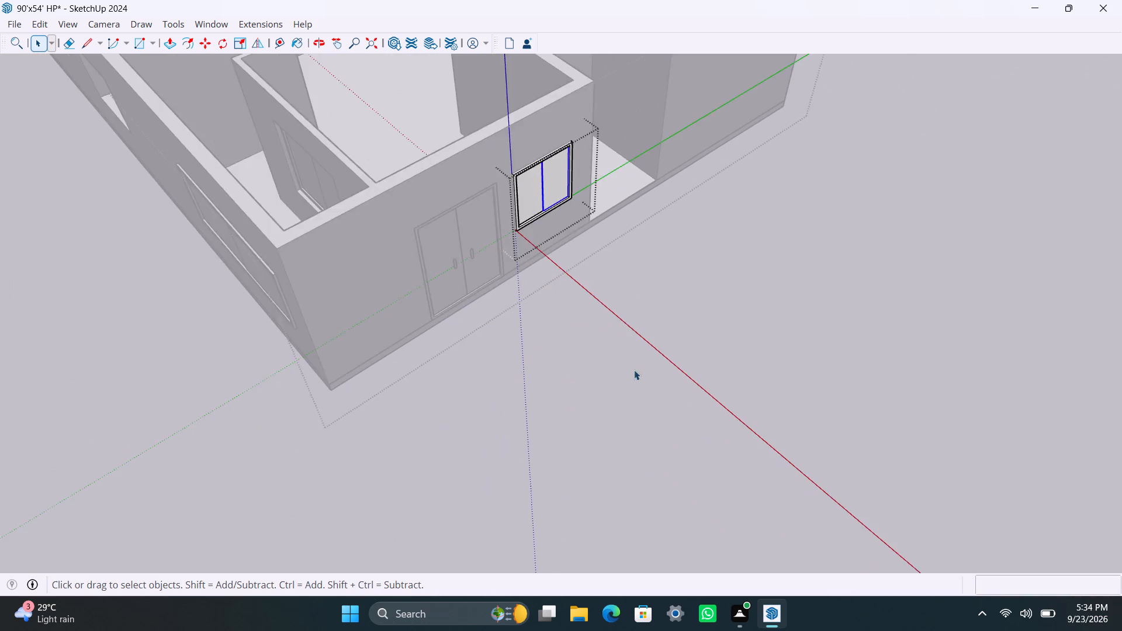
middle_click_drag(636, 369, 171, 275)
scroll(706, 376, "down", 6)
middle_click_drag(795, 382, 513, 320)
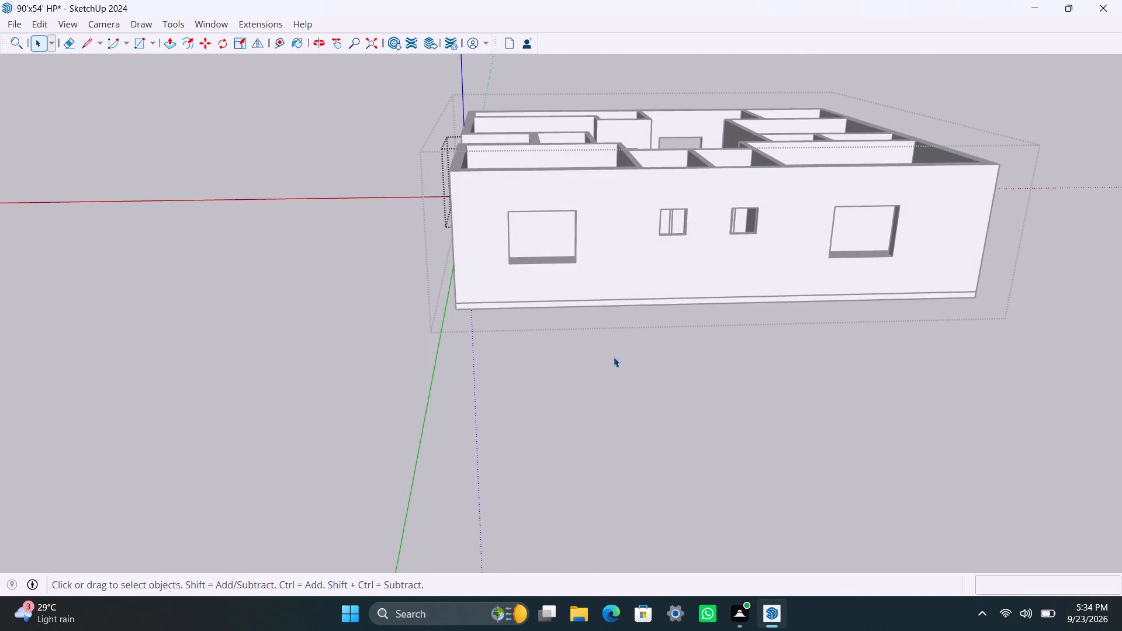
left_click(611, 359)
Draw a rectangle filling the large window opening near the corner of the side wall and make it a group.
scroll(505, 244, "up", 3)
middle_click_drag(504, 247, 477, 386, "shift")
scroll(509, 344, "up", 3)
middle_click_drag(435, 332, 434, 330)
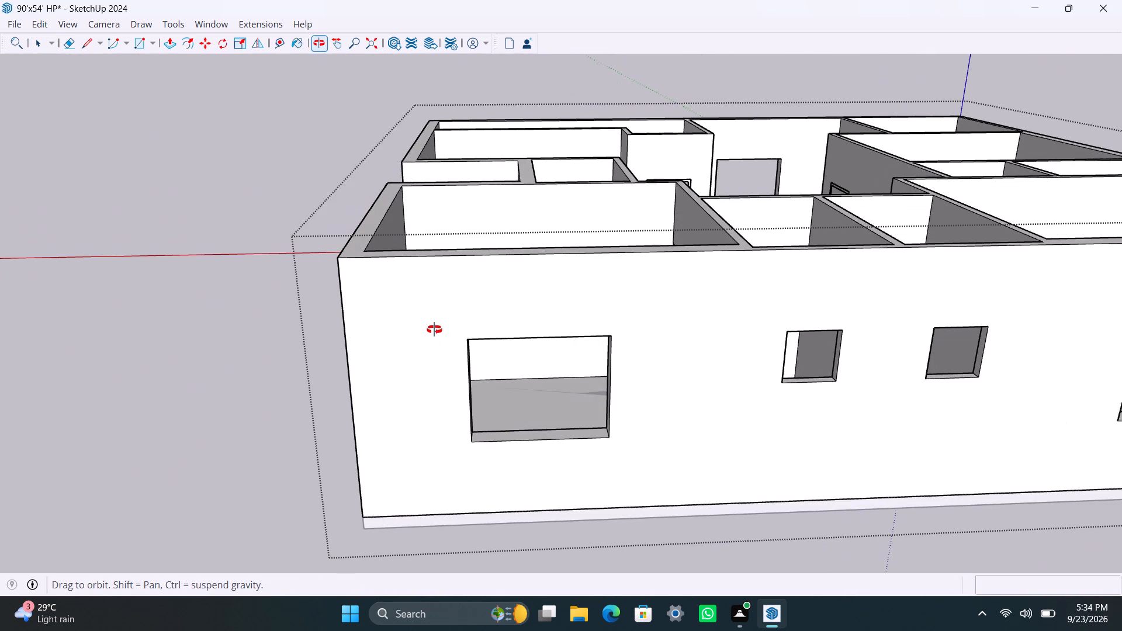
middle_click_drag(434, 330, 425, 316)
key("r")
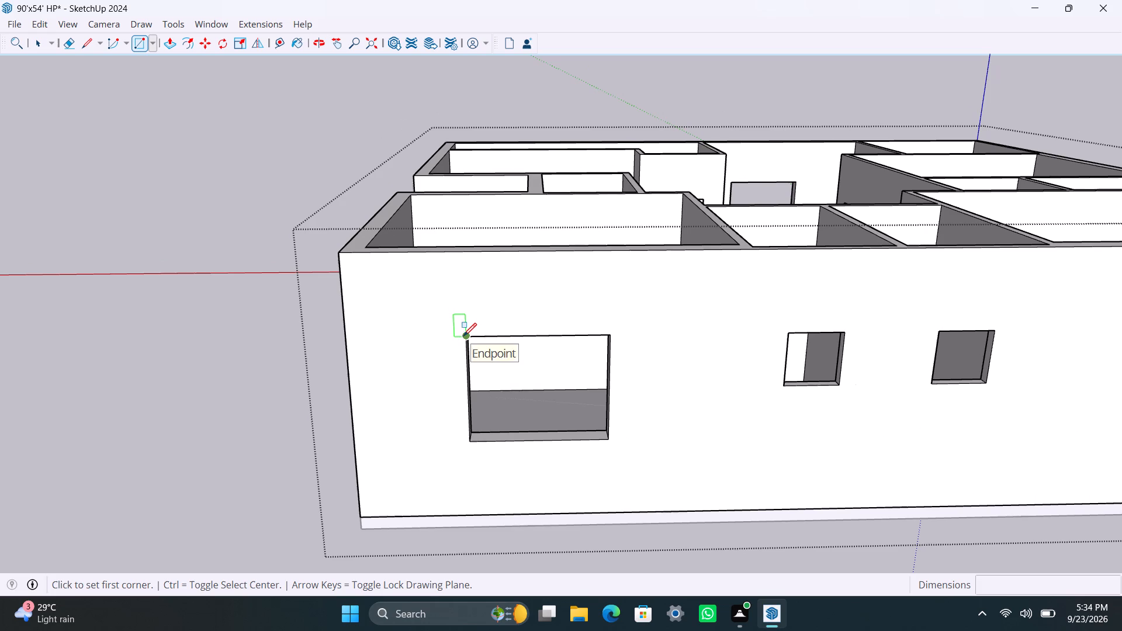
left_click(463, 336)
left_click(602, 436)
key("space")
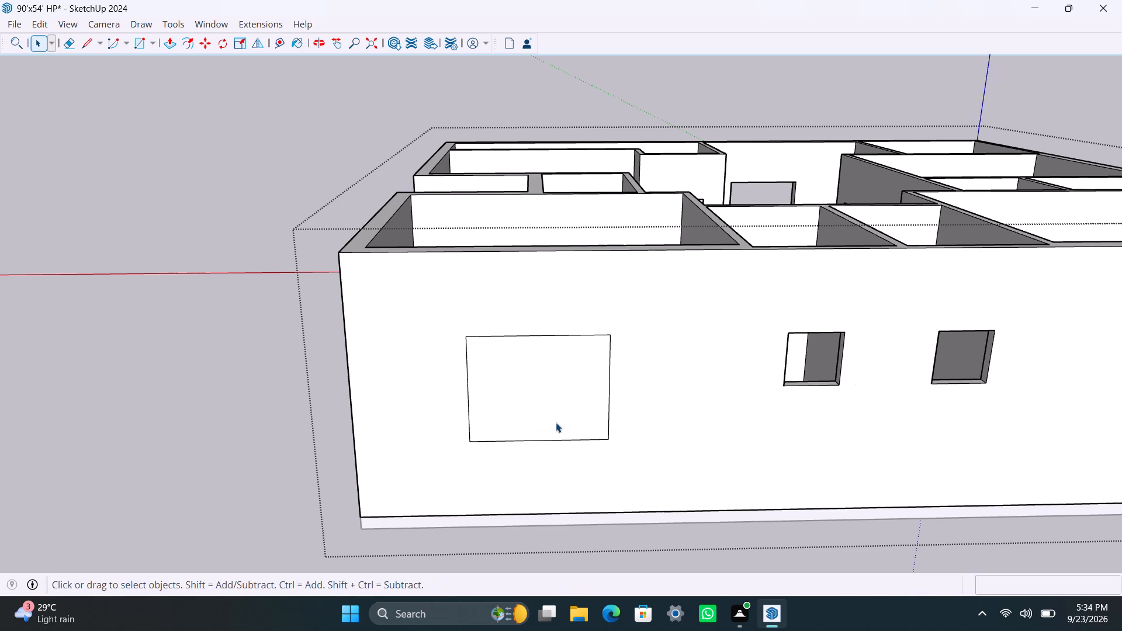
double_click(556, 422)
right_click(555, 422)
left_click(594, 215)
Offset the grouped rectangle 2" inward and delete its inner face to leave a window frame outline.
scroll(515, 411, "up", 2)
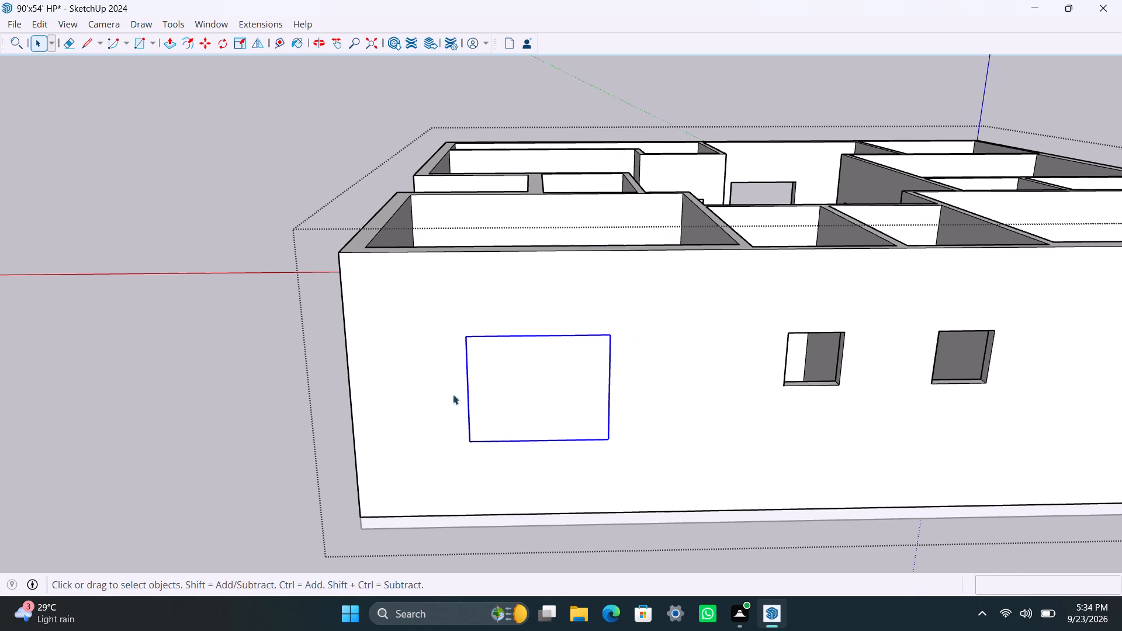
triple_click(486, 360)
key("f")
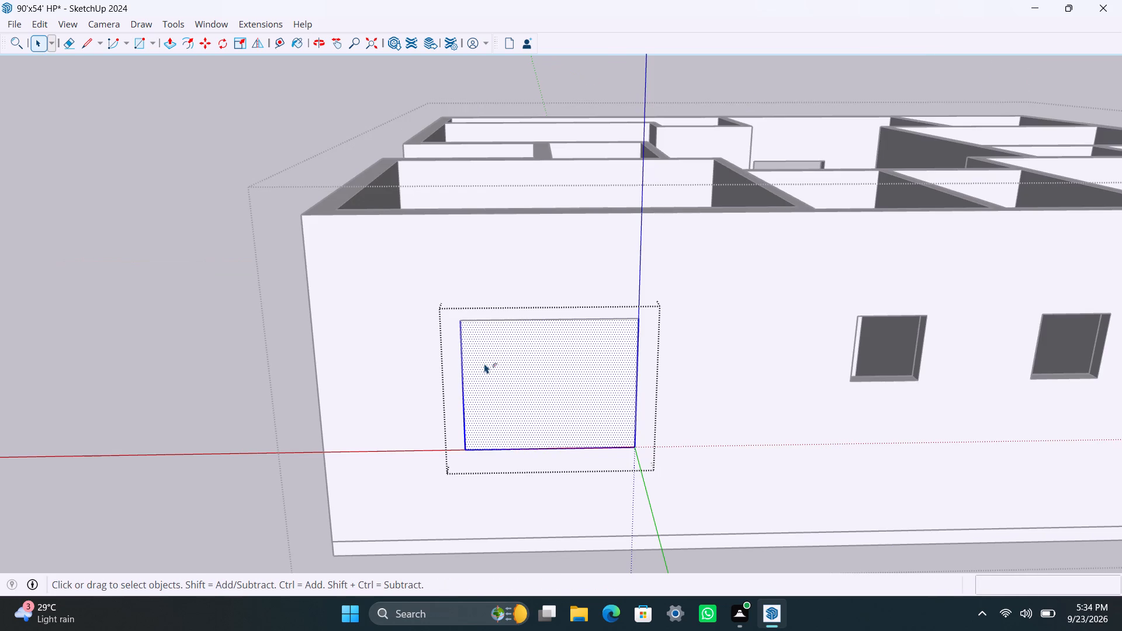
left_click(484, 363)
type("2\"")
key("Return")
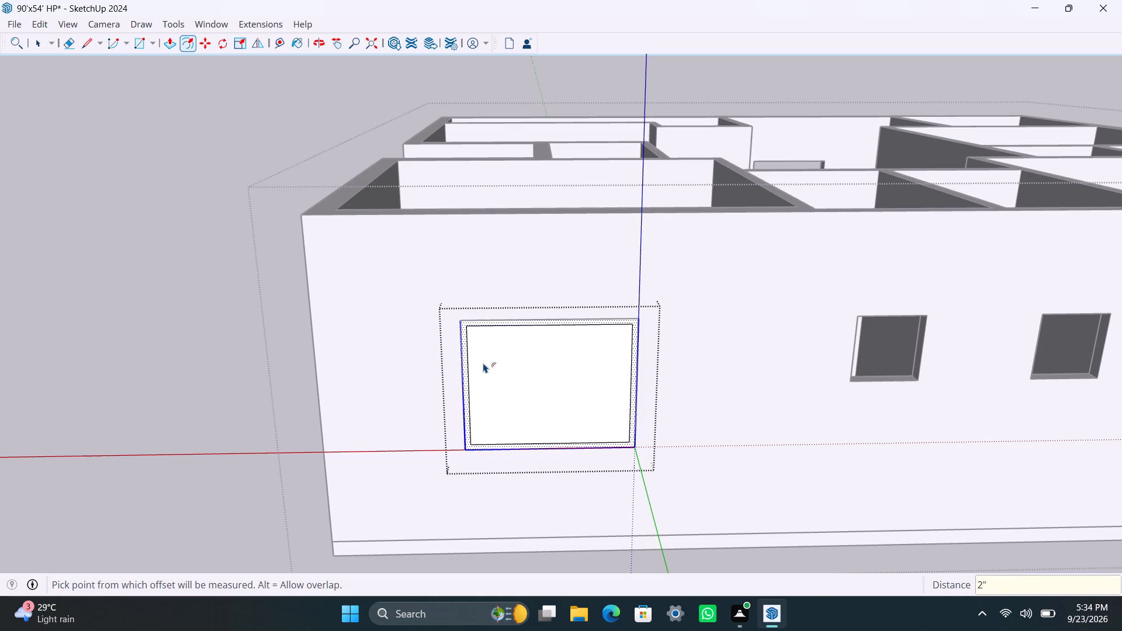
key("space")
left_click(494, 360)
key("Delete")
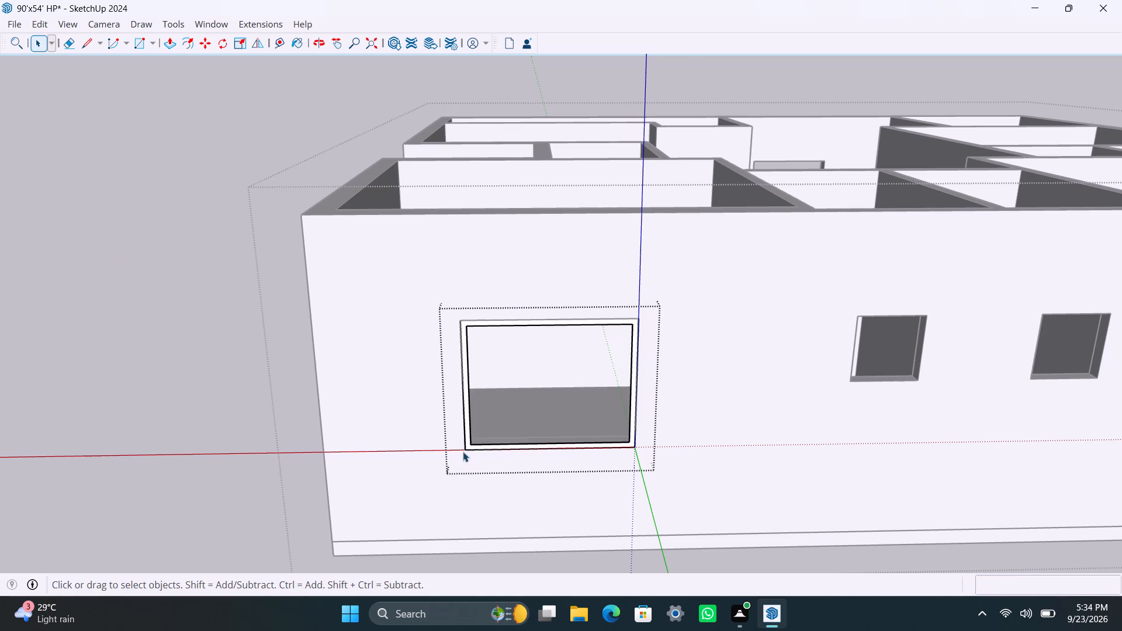
Extrude the window frame face 1.5", and extend its front face by another 1.5".
scroll(462, 451, "up", 7)
left_click(473, 384)
key("p")
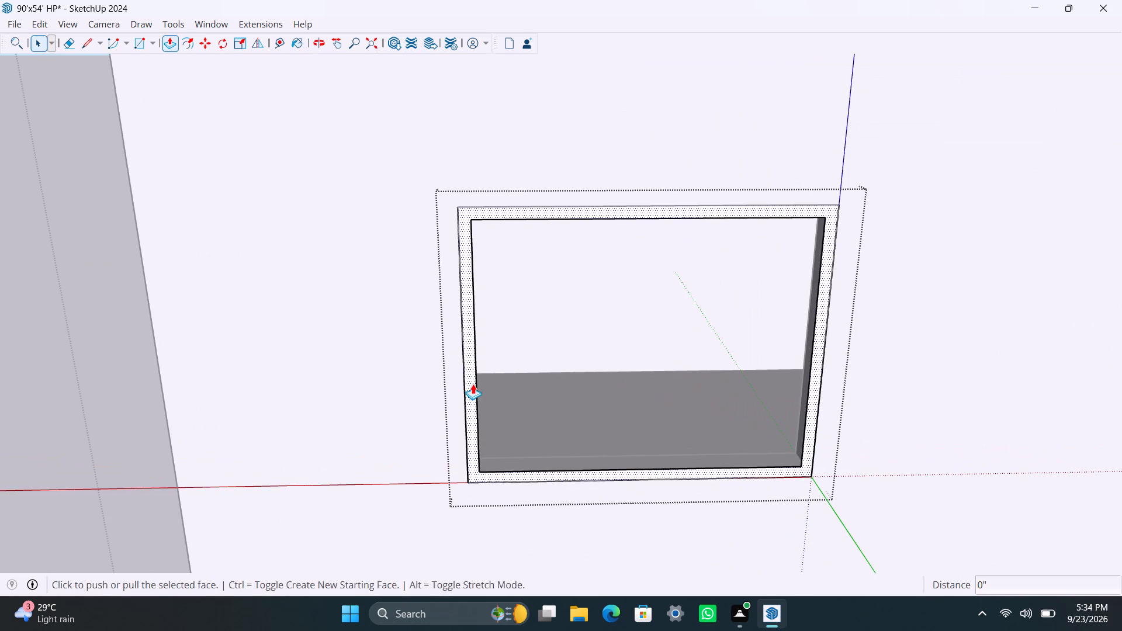
left_click(473, 384)
type("1.5\"")
key("Return")
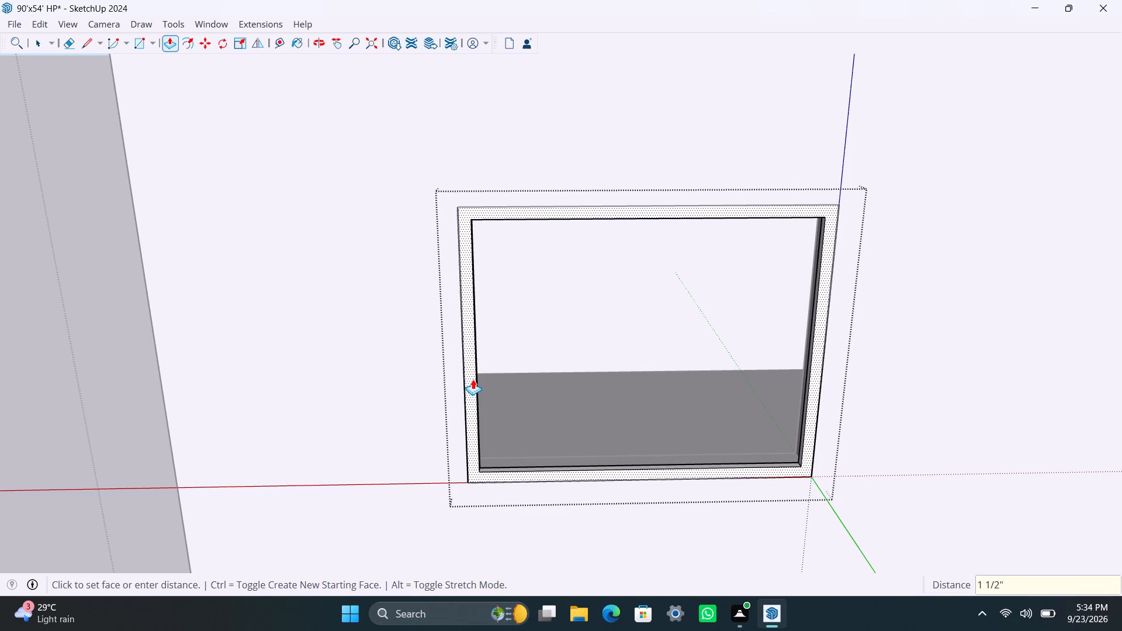
left_click(473, 379)
type("1.")
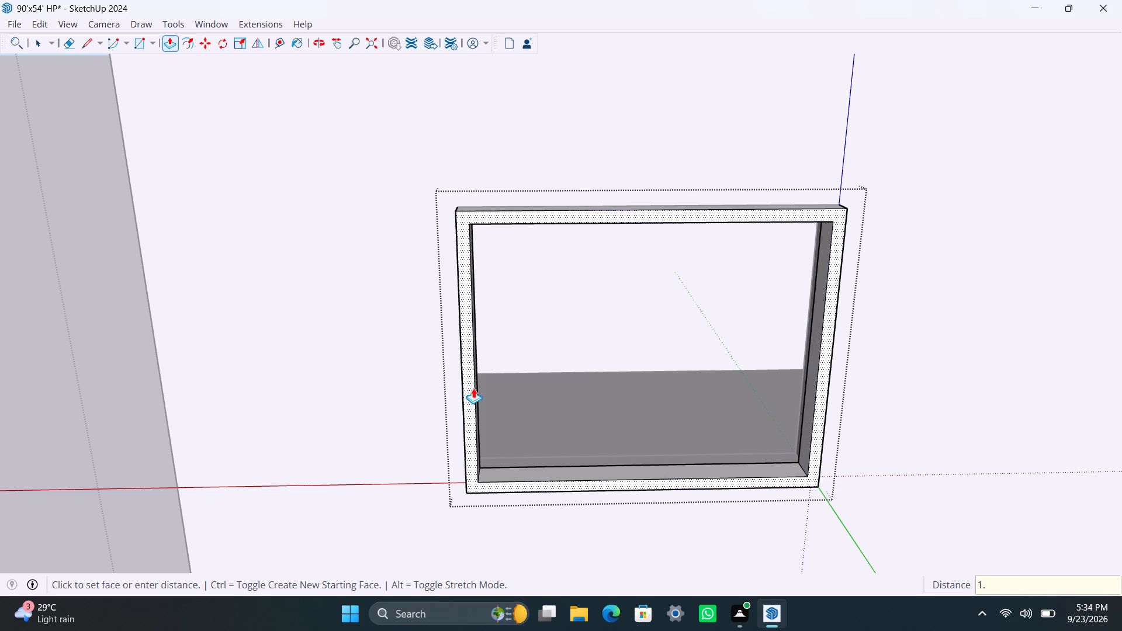
key("5")
key("shift+quotedbl")
key("Return")
key("space")
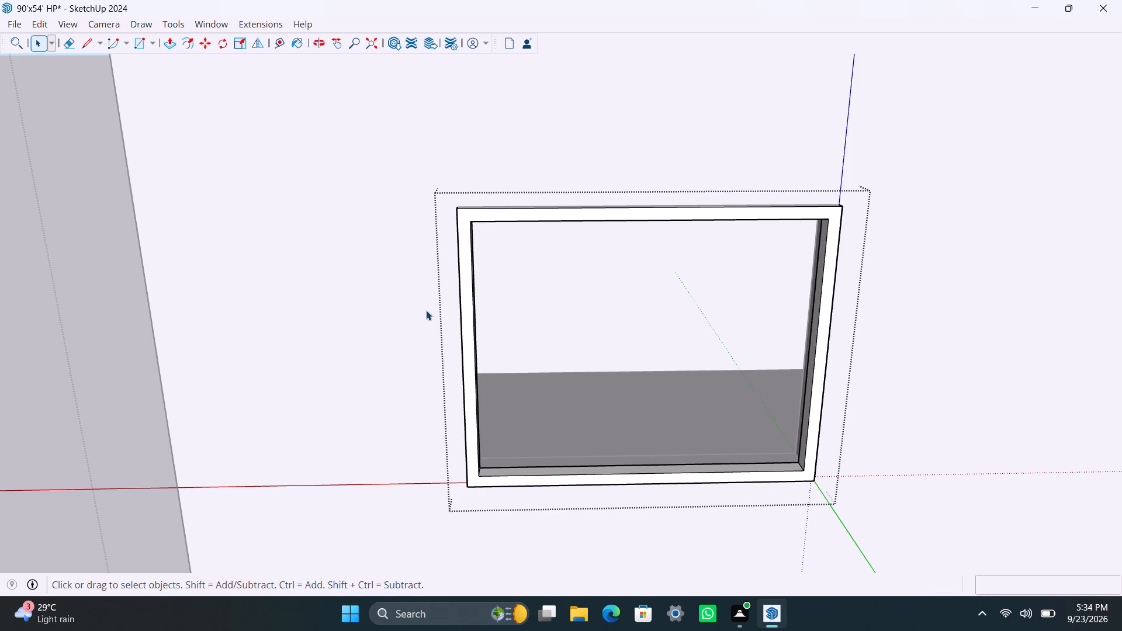
Draw a 2' 4" by 3' 8" pane rectangle from the frame's upper inner corner to its bottom midpoint, and delete the other half's face.
scroll(426, 310, "down", 9)
middle_click_drag(413, 242, 320, 398)
scroll(417, 301, "up", 2)
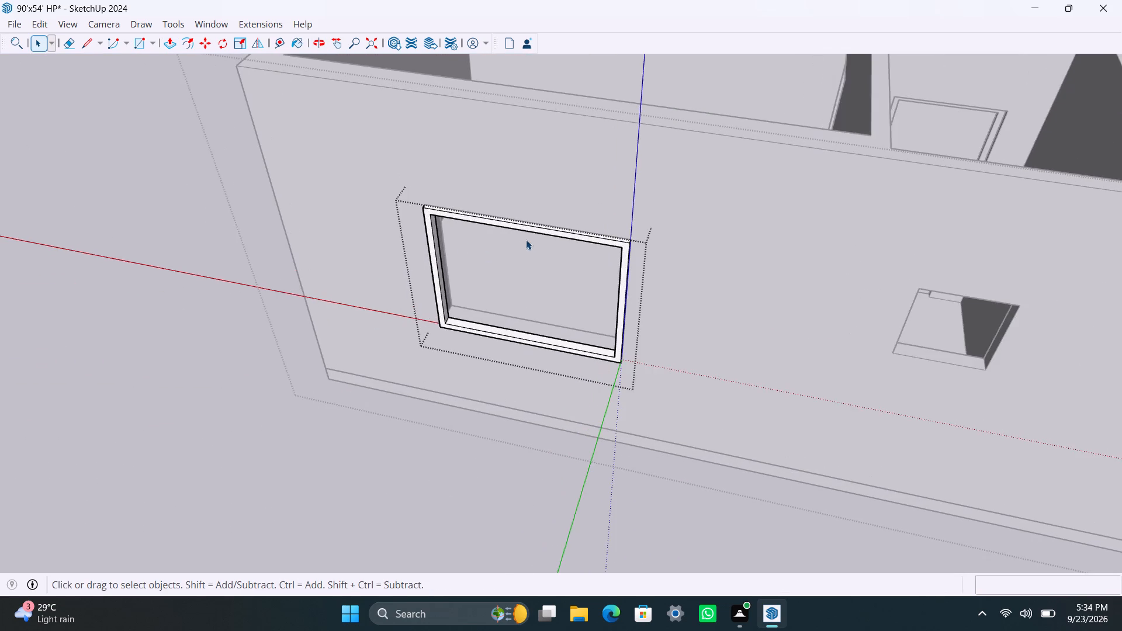
middle_click_drag(549, 230, 581, 164)
scroll(486, 234, "up", 2)
middle_click_drag(429, 234, 338, 415, "shift")
scroll(340, 366, "up", 2)
middle_click_drag(402, 317, 403, 317)
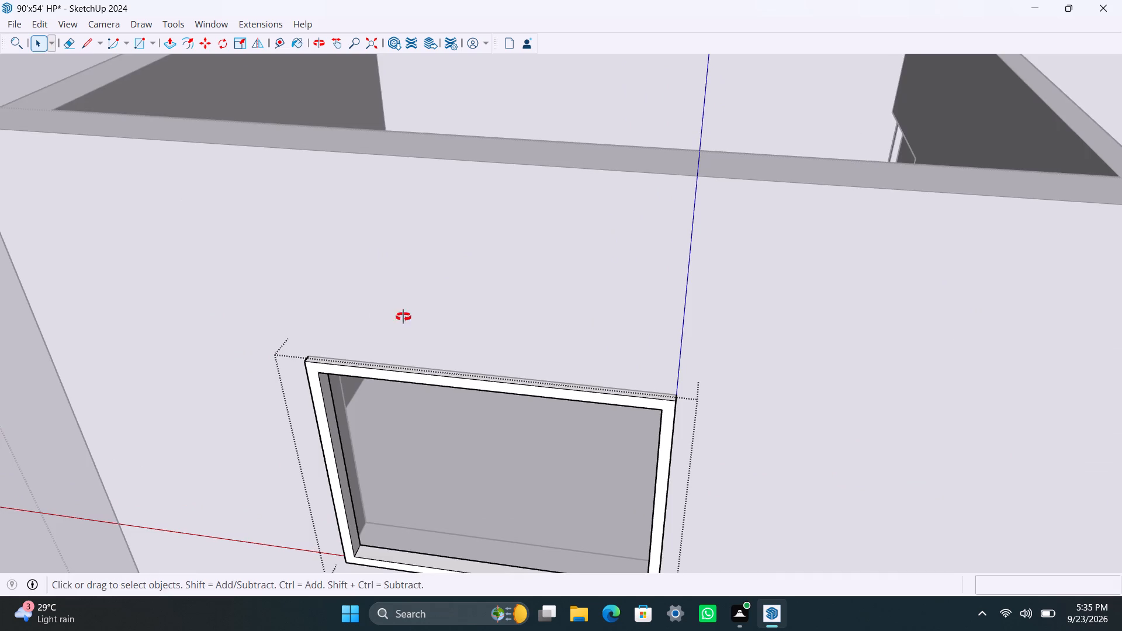
middle_click_drag(403, 317, 425, 287)
scroll(457, 401, "down", 3)
middle_click_drag(565, 348, 567, 283, "shift")
scroll(390, 353, "up", 2)
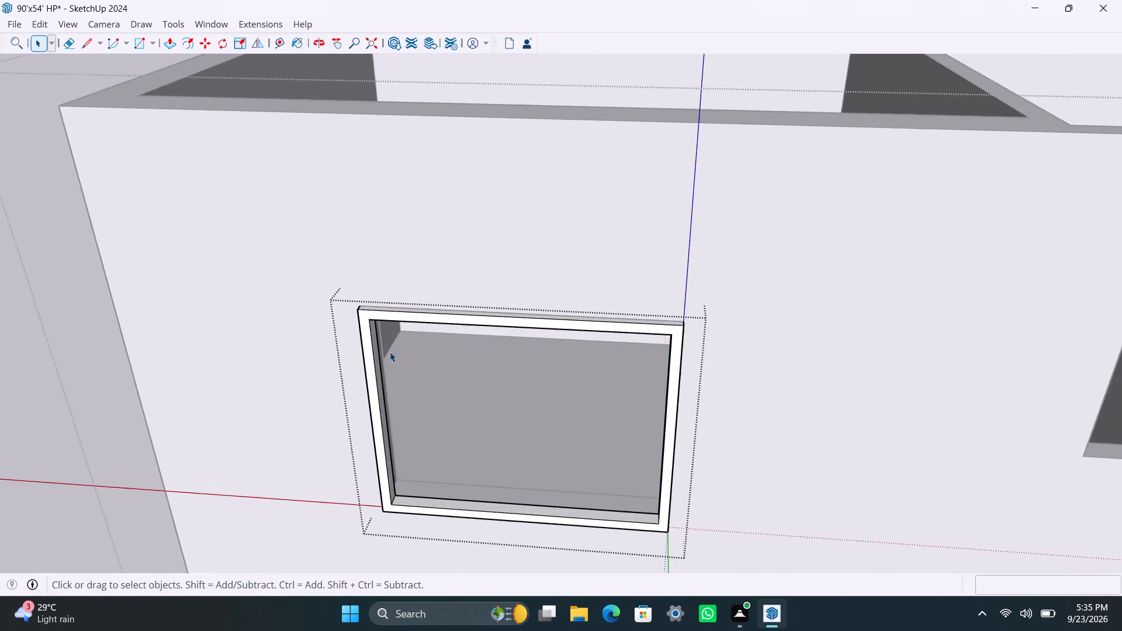
middle_click_drag(387, 348, 378, 294)
scroll(364, 276, "up", 2)
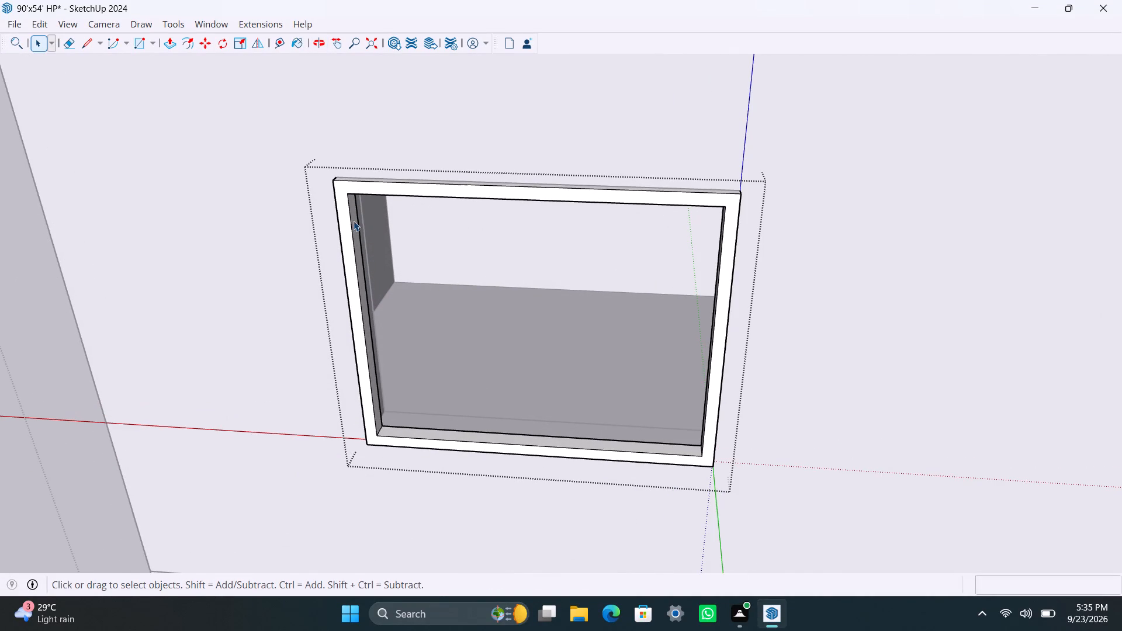
key("r")
left_click(355, 190)
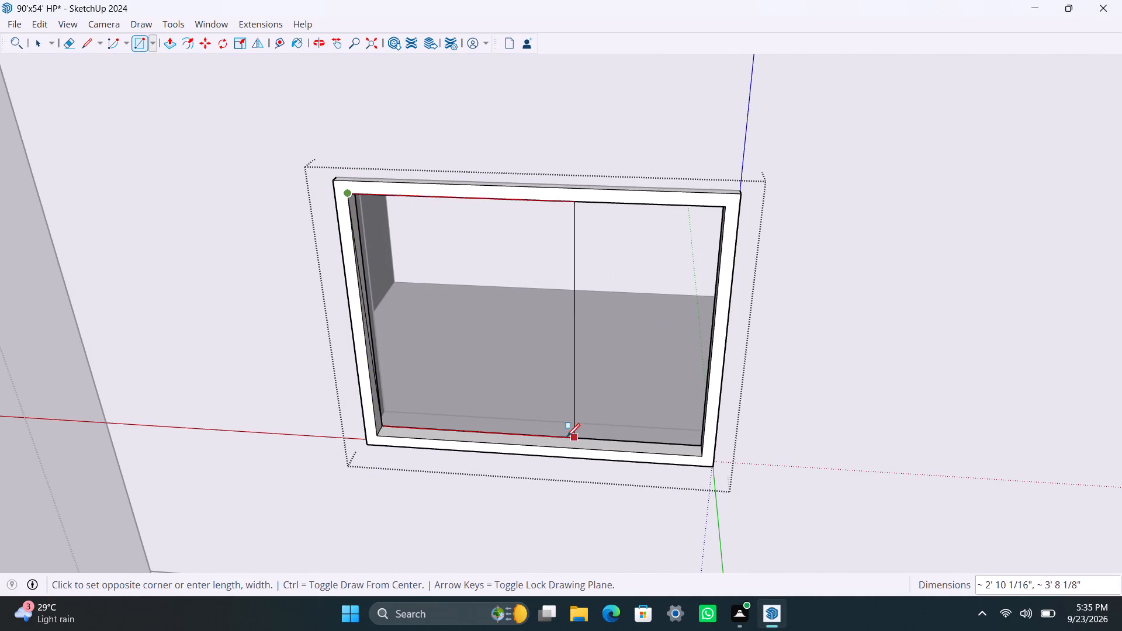
left_click(541, 443)
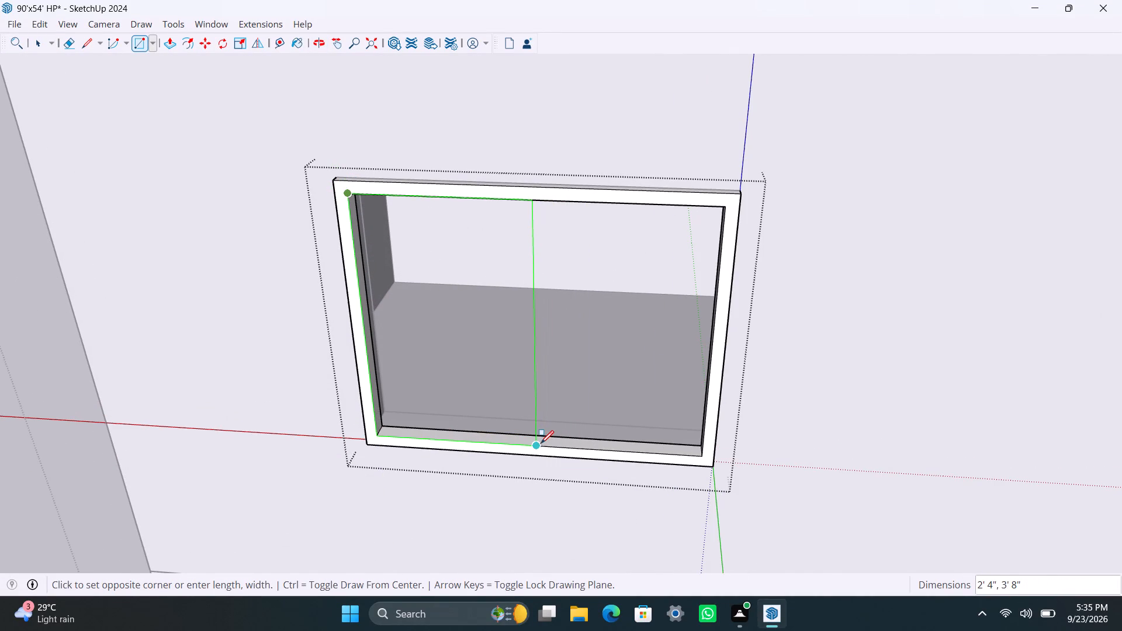
key("space")
left_click(553, 426)
key("Delete")
Make the remaining half-width pane its own group and extrude it 8 mm thick.
double_click(527, 428)
right_click(526, 427)
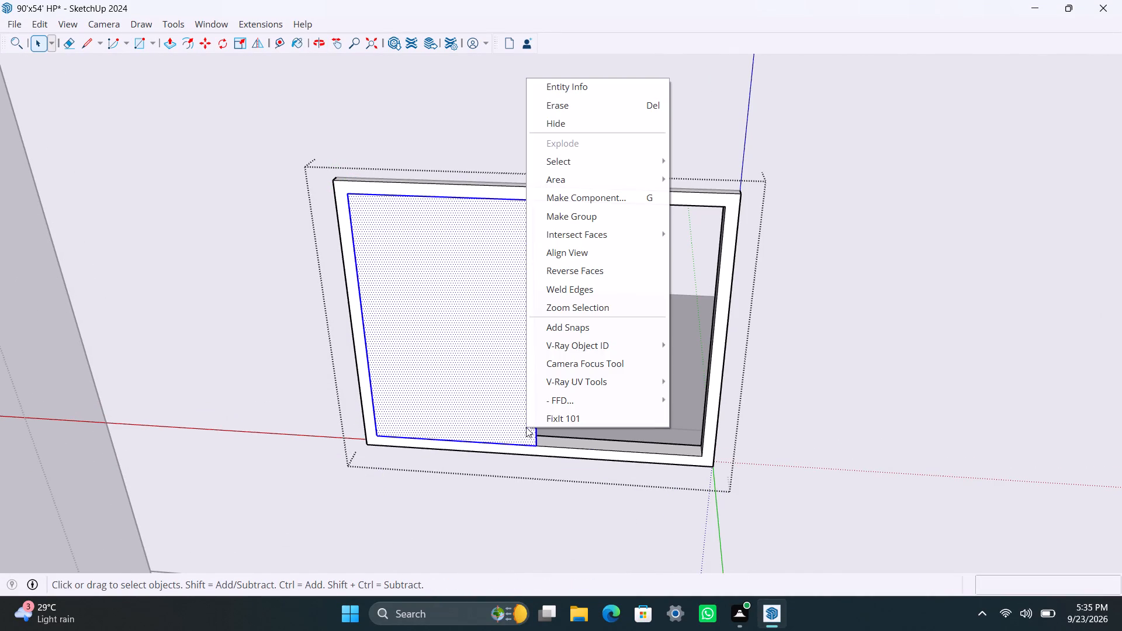
left_click(602, 223)
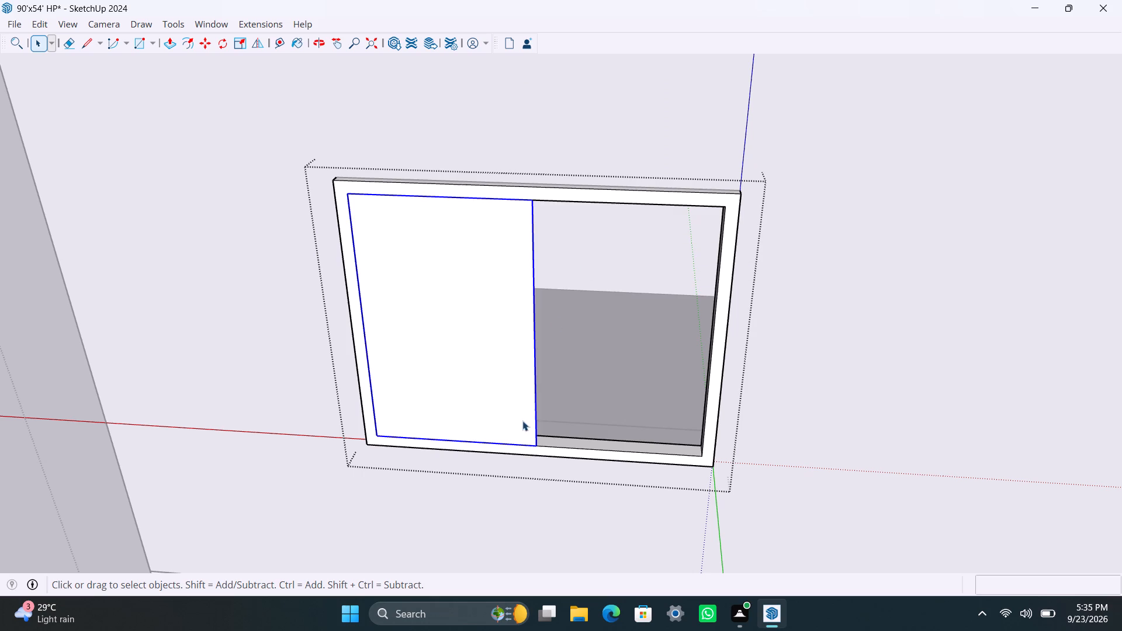
scroll(524, 422, "down", 4)
middle_click_drag(548, 466, 444, 483)
scroll(446, 401, "up", 2)
double_click(460, 371)
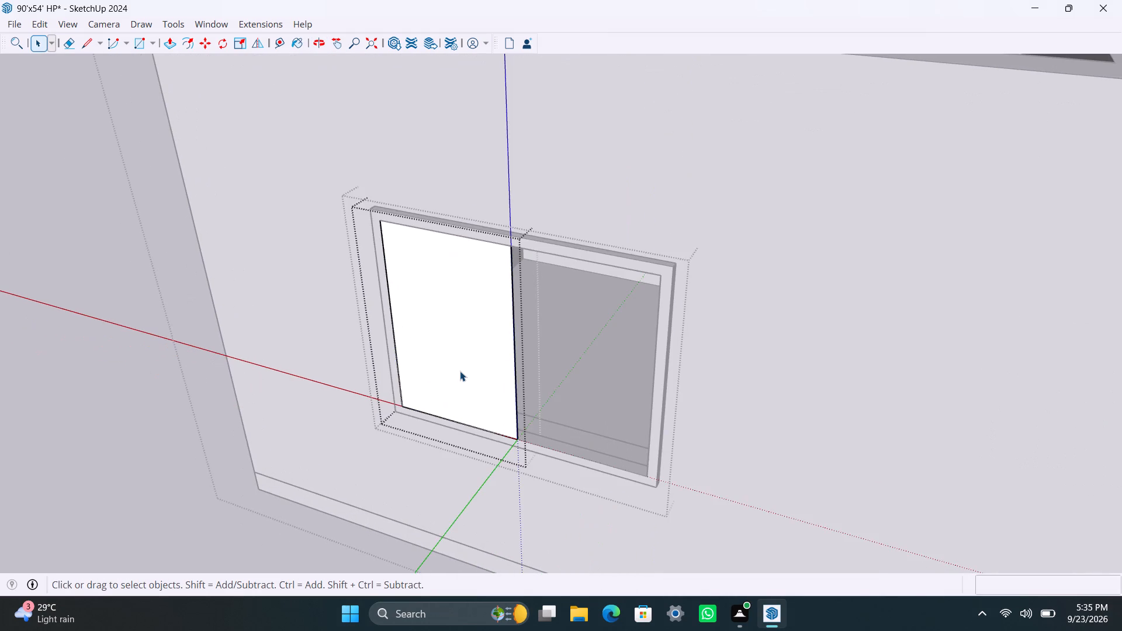
scroll(460, 371, "up", 3)
key("p")
left_click(464, 371)
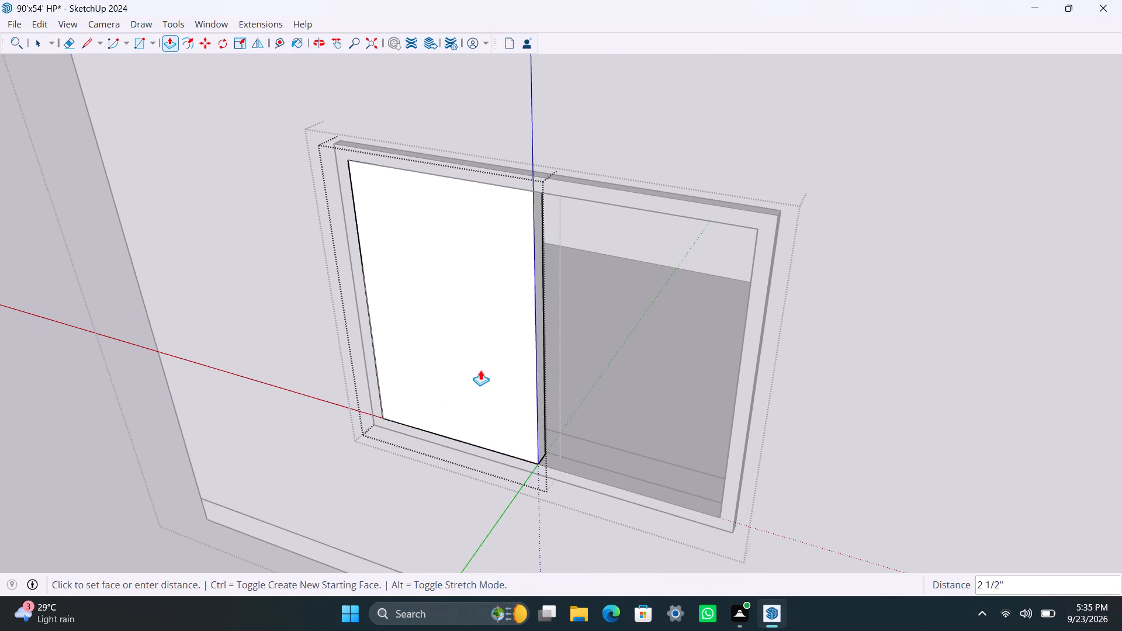
type("8mm")
key("Return")
key("space")
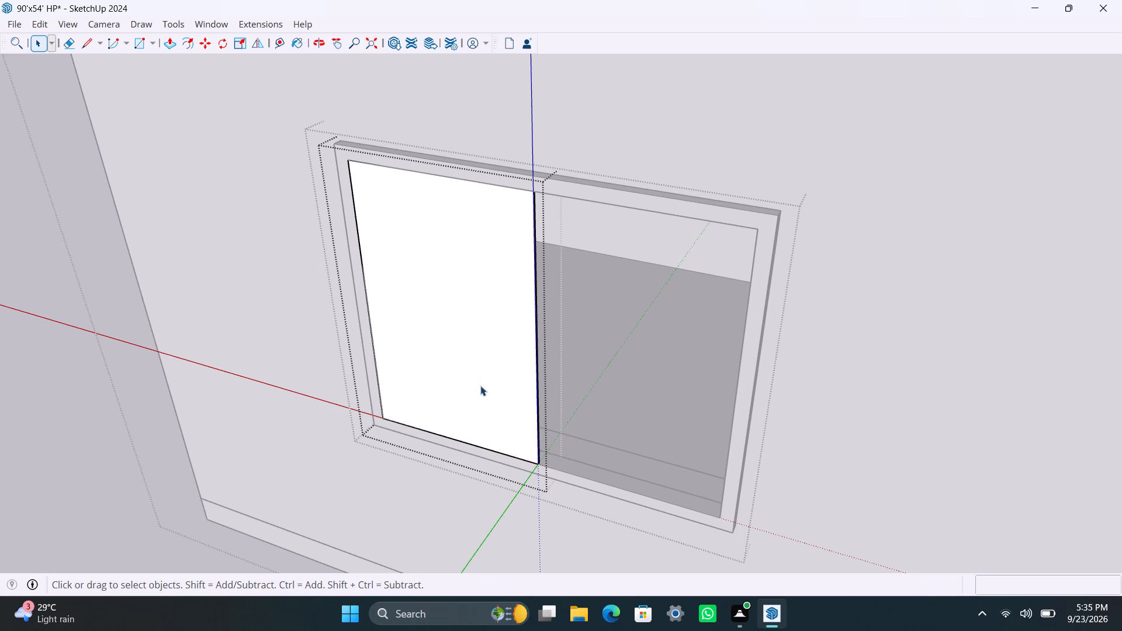
left_click(498, 515)
Move the pane back into the depth of the window frame from its lower corner.
scroll(516, 421, "up", 5)
scroll(543, 473, "up", 1)
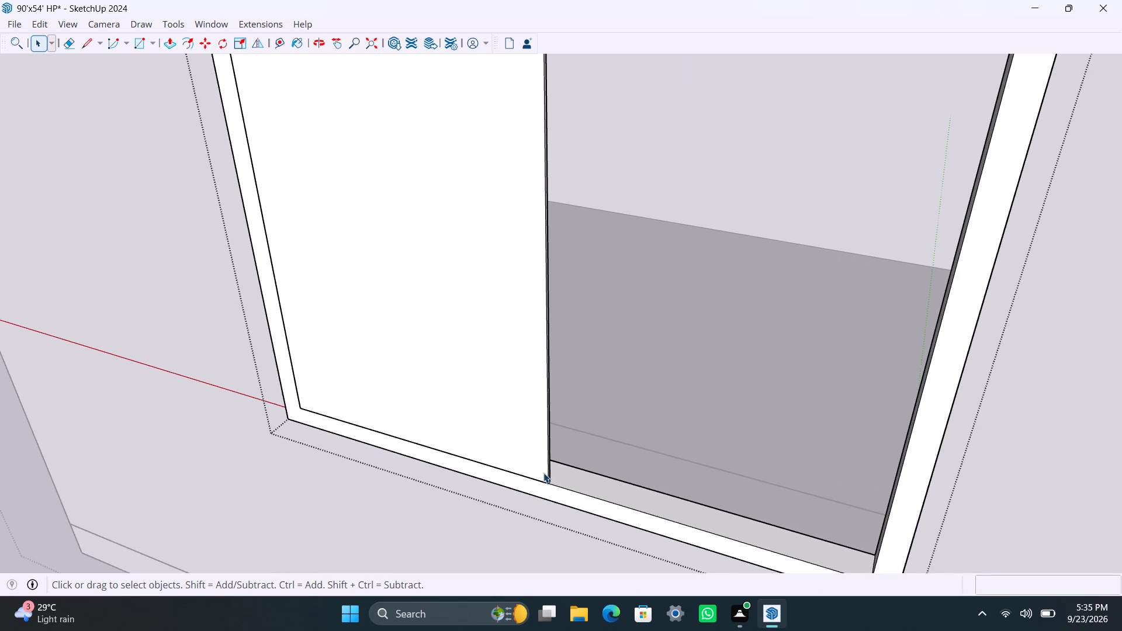
scroll(543, 473, "up", 2)
left_click(543, 472)
scroll(544, 486, "up", 6)
key("m")
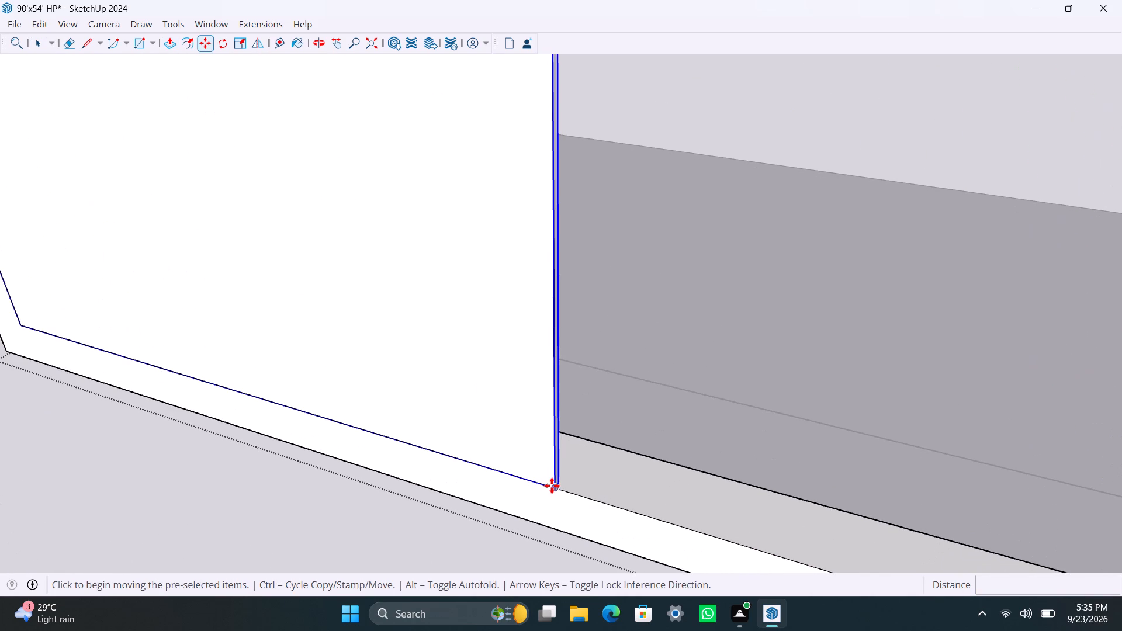
left_click(553, 486)
left_click(570, 459)
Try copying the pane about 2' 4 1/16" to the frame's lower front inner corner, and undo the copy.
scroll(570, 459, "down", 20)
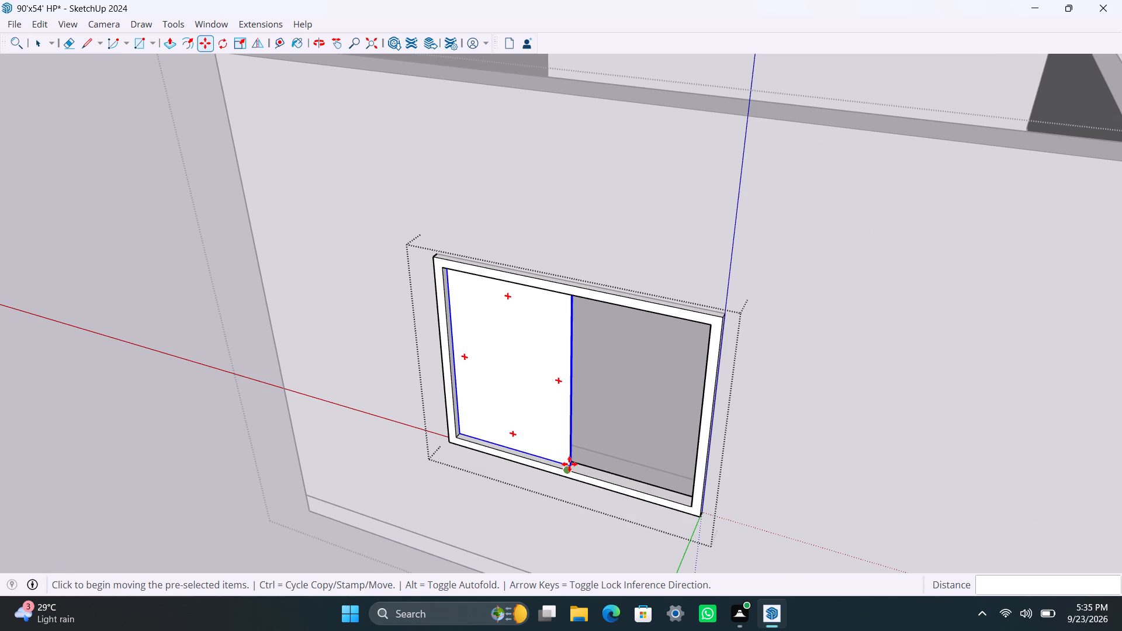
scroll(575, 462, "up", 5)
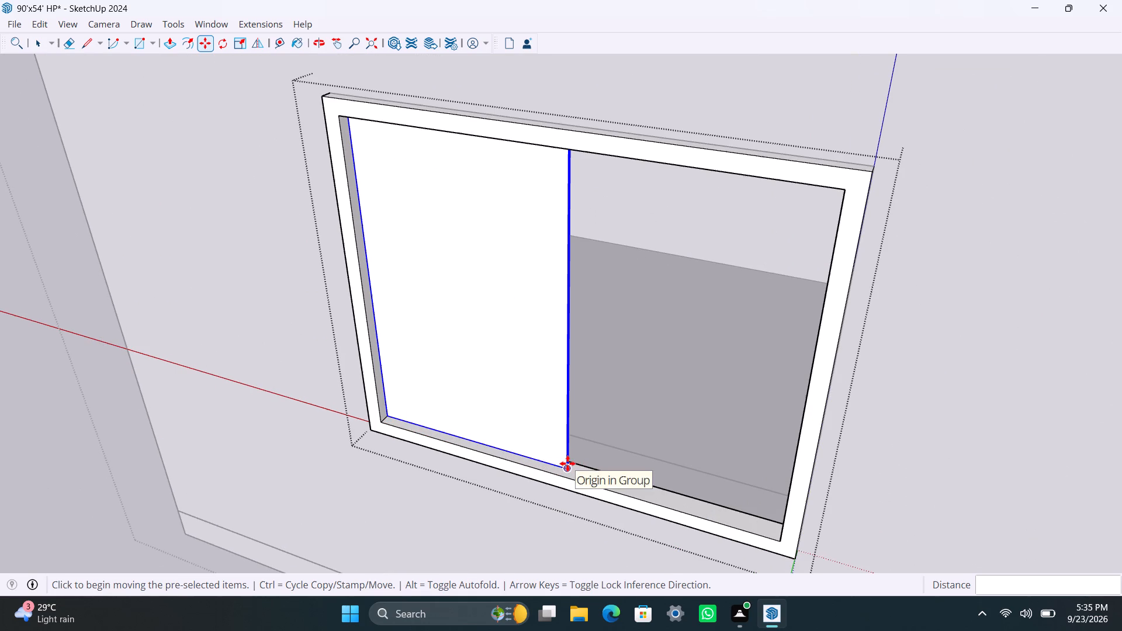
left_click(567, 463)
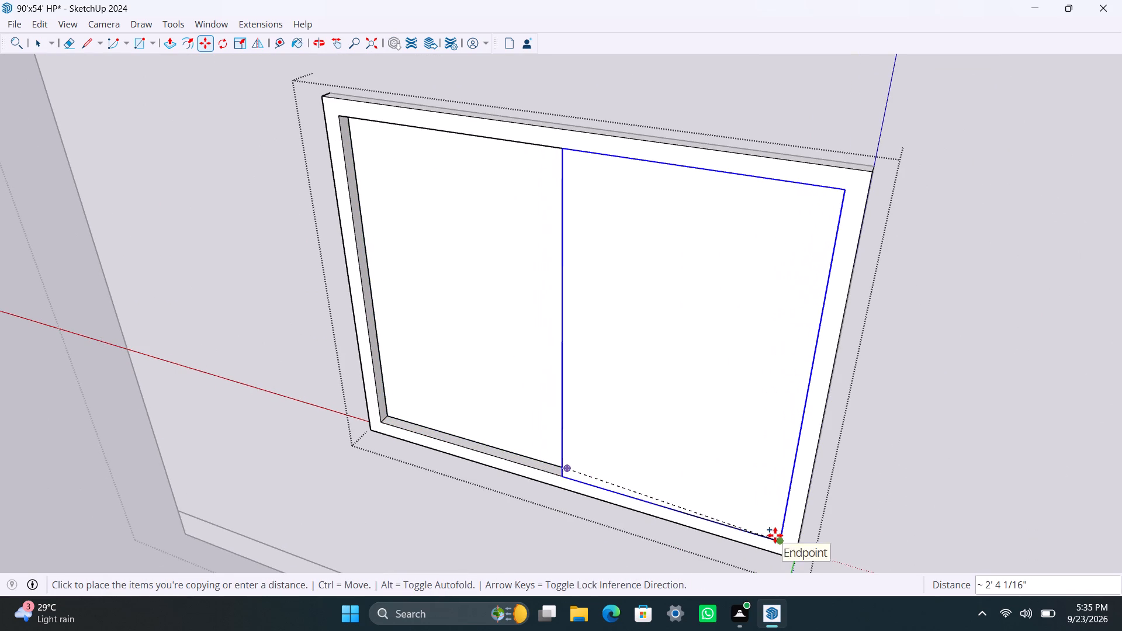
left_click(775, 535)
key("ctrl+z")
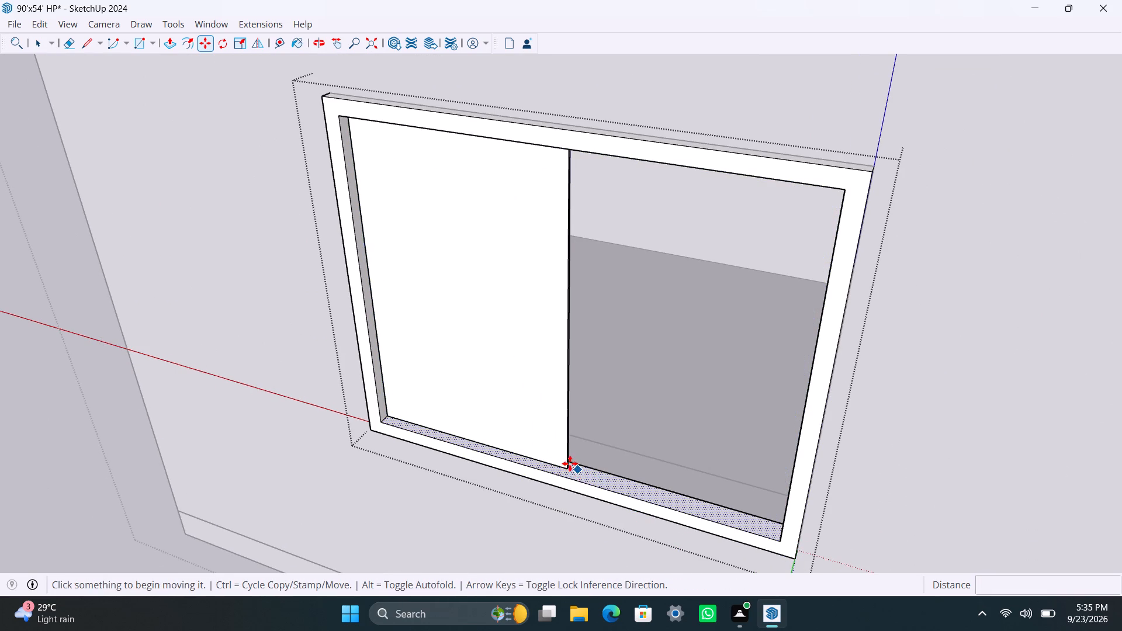
Copy the pane into the empty half of the window, aligning its lower corner with the frame's front inner corner.
left_click(567, 463)
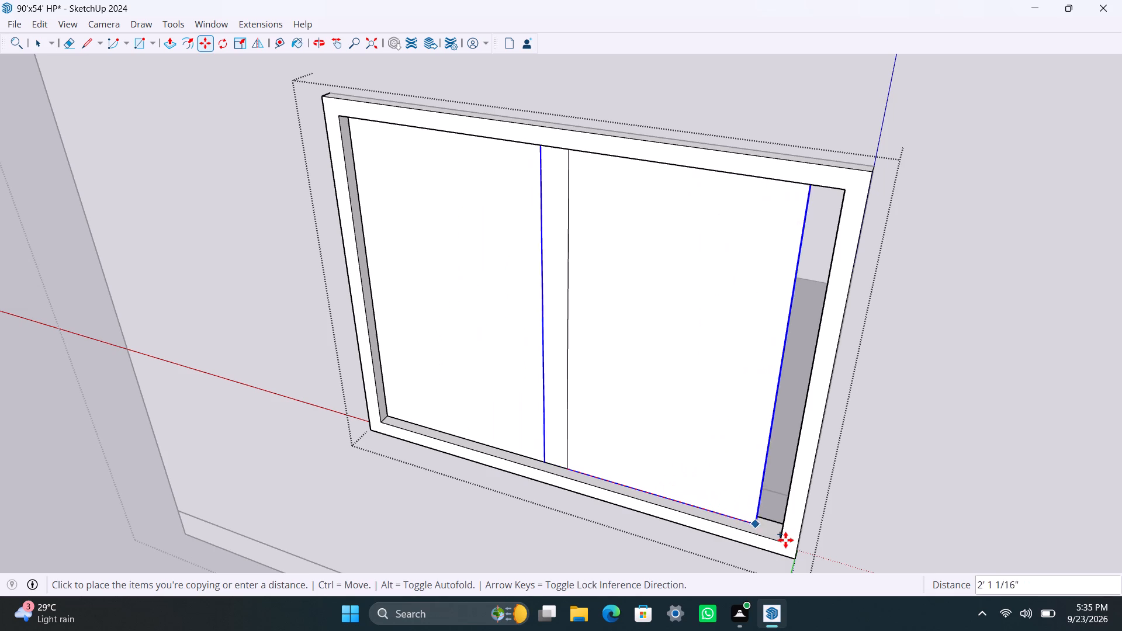
left_click(785, 539)
scroll(606, 435, "up", 7)
middle_click_drag(547, 455, 753, 411)
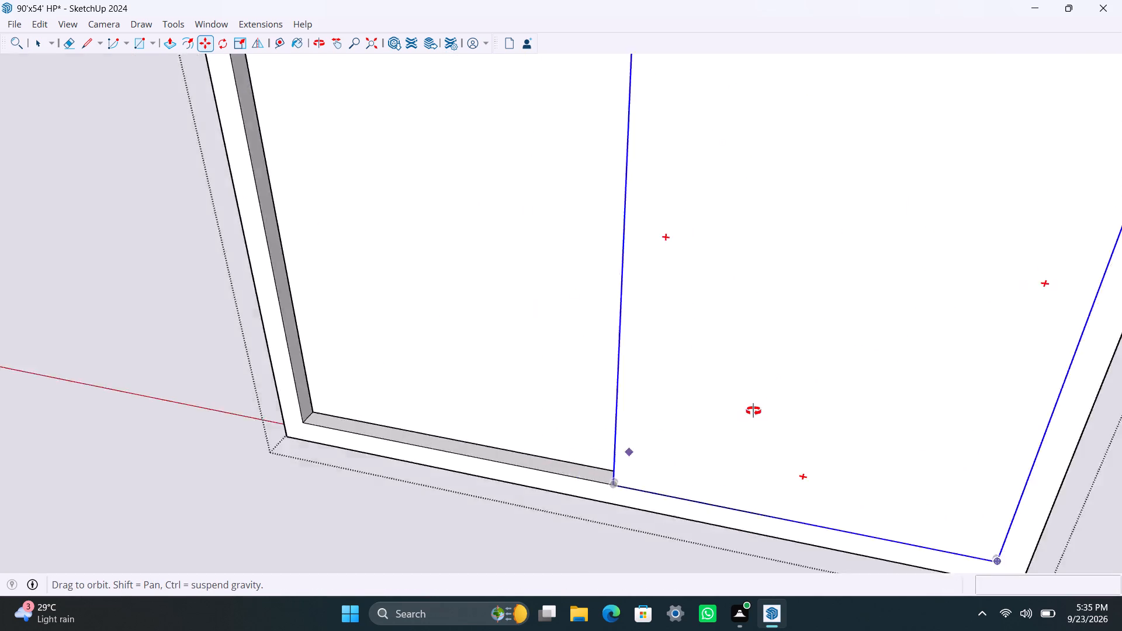
Move the copied pane about 1 5/16" back so its lower corner meets the neighbouring pane's corner, and leave the window group.
middle_click_drag(753, 411, 818, 396)
scroll(812, 394, "down", 4)
middle_click_drag(801, 392, 511, 508, "shift")
scroll(557, 468, "up", 4)
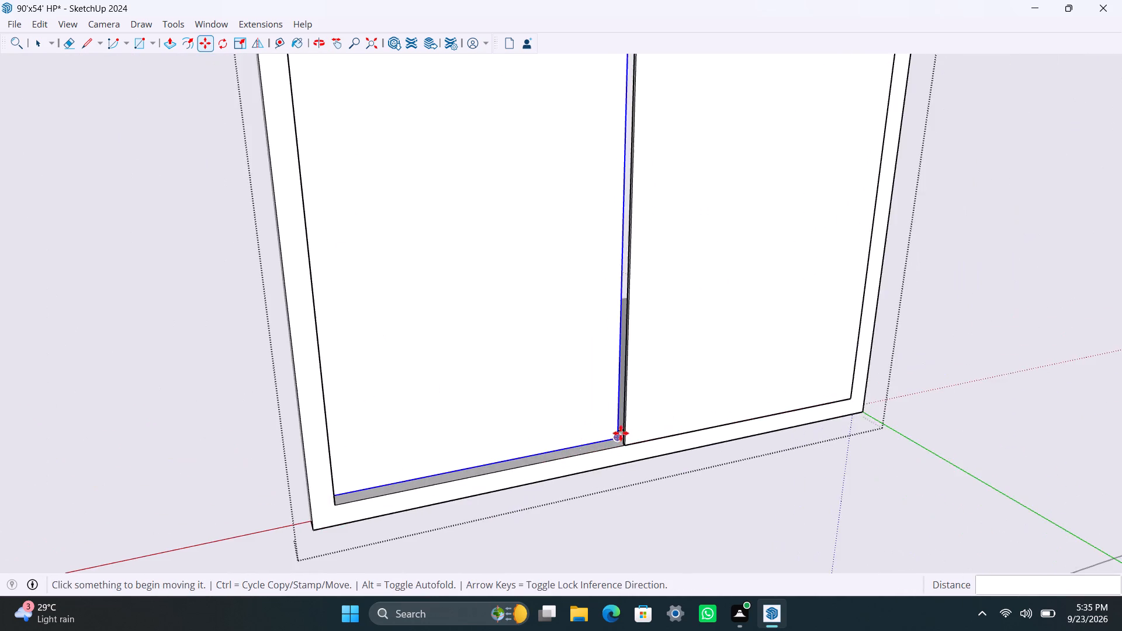
scroll(621, 433, "up", 5)
middle_click_drag(625, 446, 714, 473)
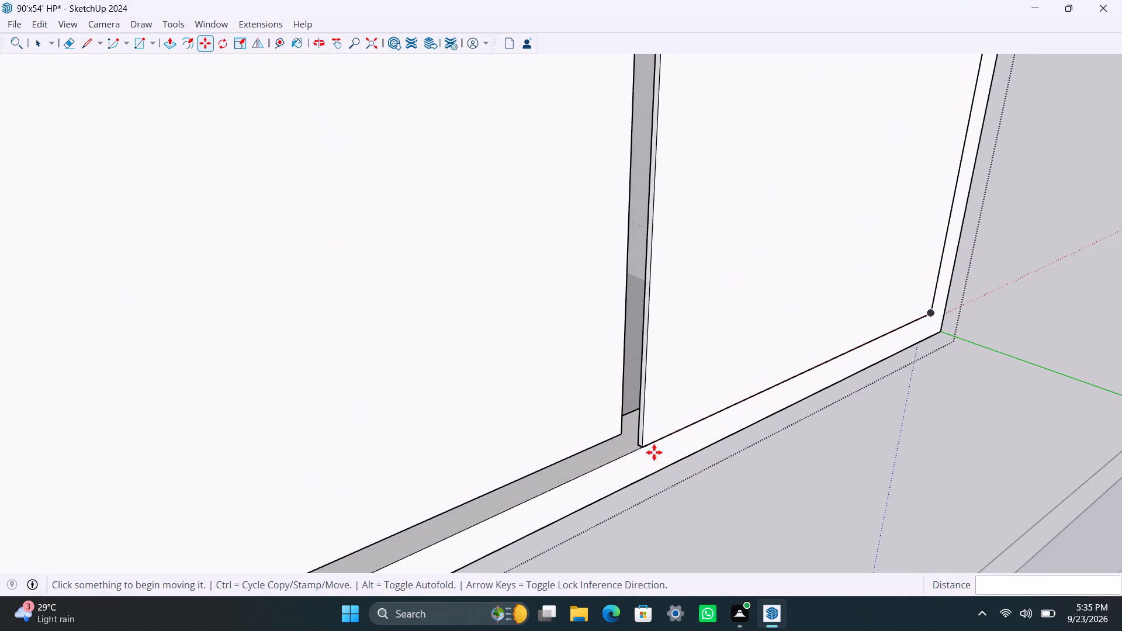
scroll(643, 447, "up", 11)
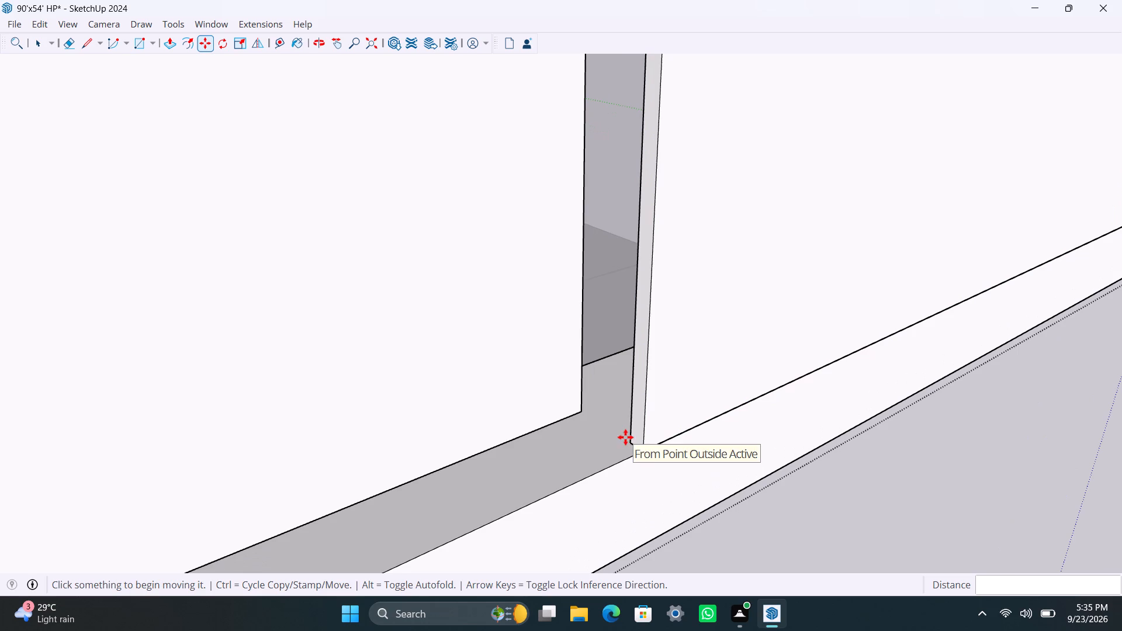
left_click(633, 439)
left_click(580, 405)
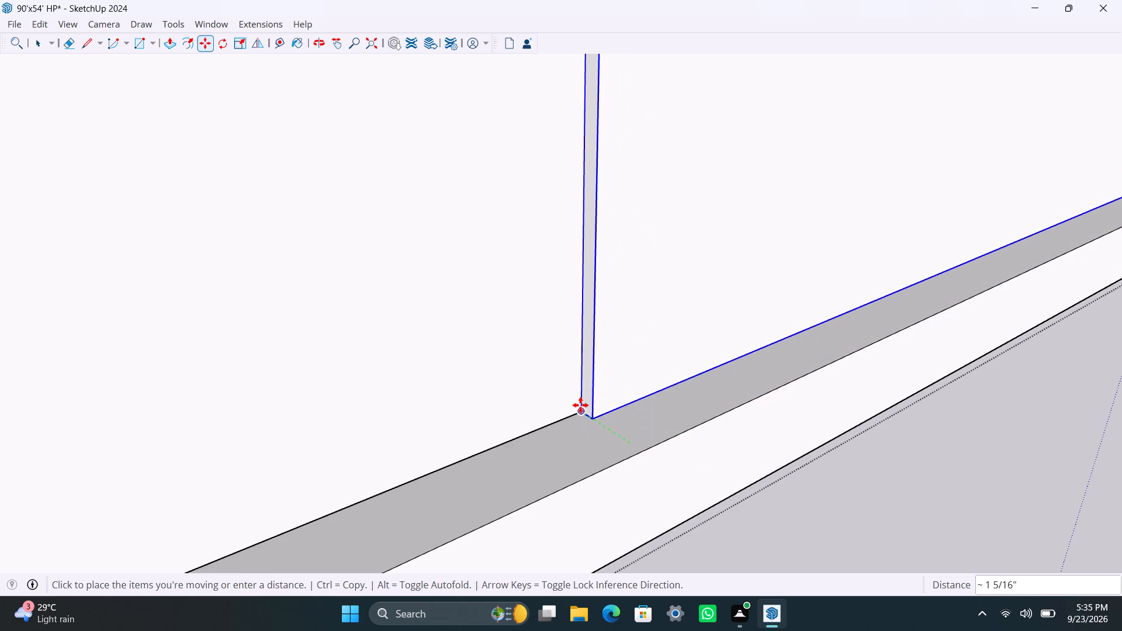
scroll(579, 404, "down", 20)
scroll(579, 404, "down", 11)
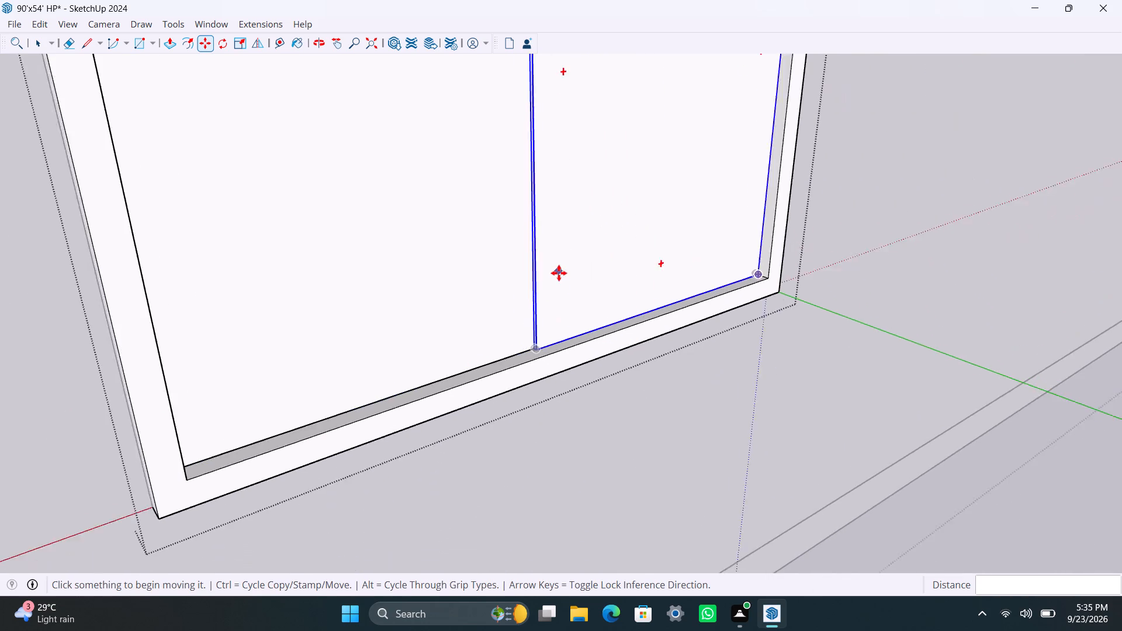
scroll(569, 253, "down", 11)
scroll(601, 275, "down", 10)
key("space")
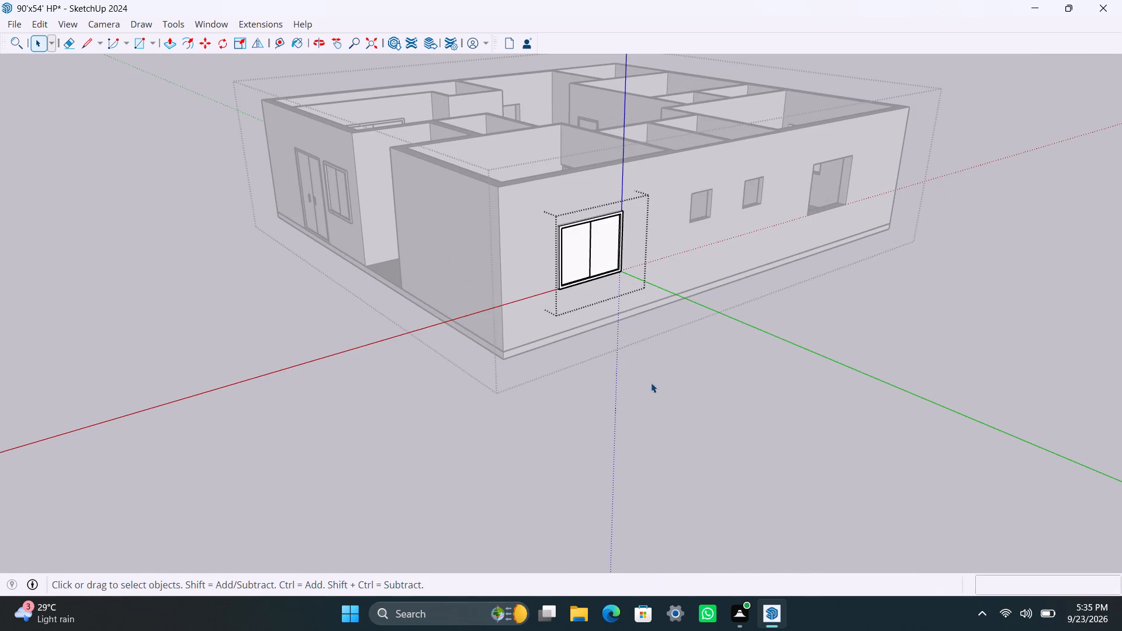
scroll(674, 311, "down", 5)
middle_click_drag(678, 320, 551, 328)
left_click(594, 342)
Draw a 2' x 2' rectangle over the small opening nearest the finished sliding window and make it a group.
scroll(590, 308, "up", 3)
middle_click_drag(593, 329, 502, 411)
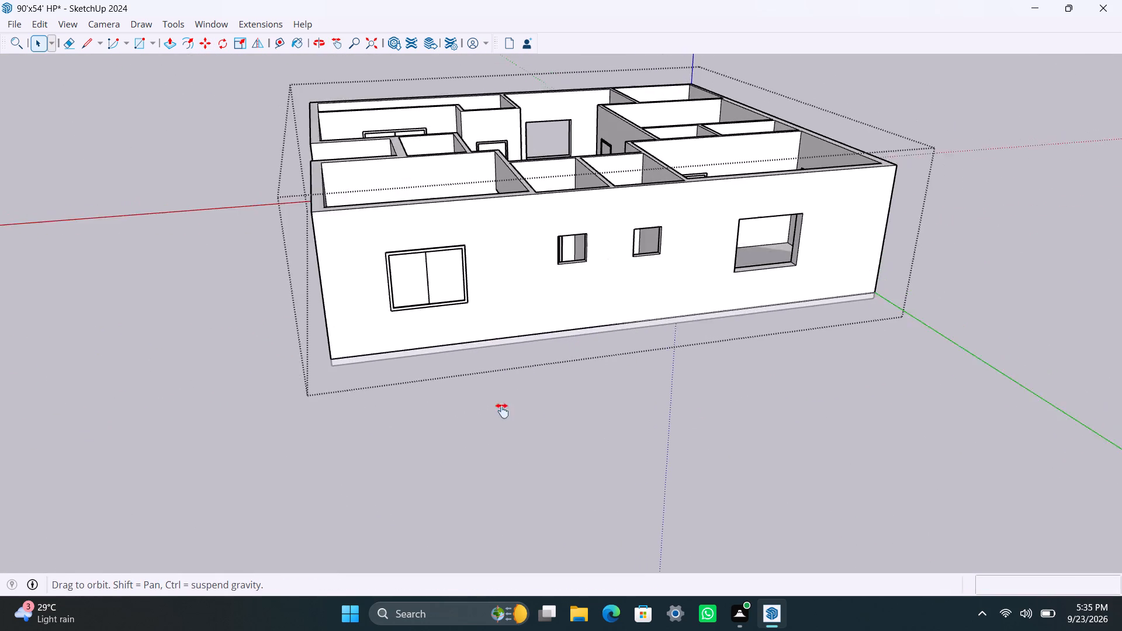
middle_click_drag(502, 411, 463, 438)
scroll(408, 382, "up", 3)
middle_click_drag(383, 336, 328, 292)
scroll(396, 279, "up", 3)
middle_click_drag(399, 284, 402, 335, "shift")
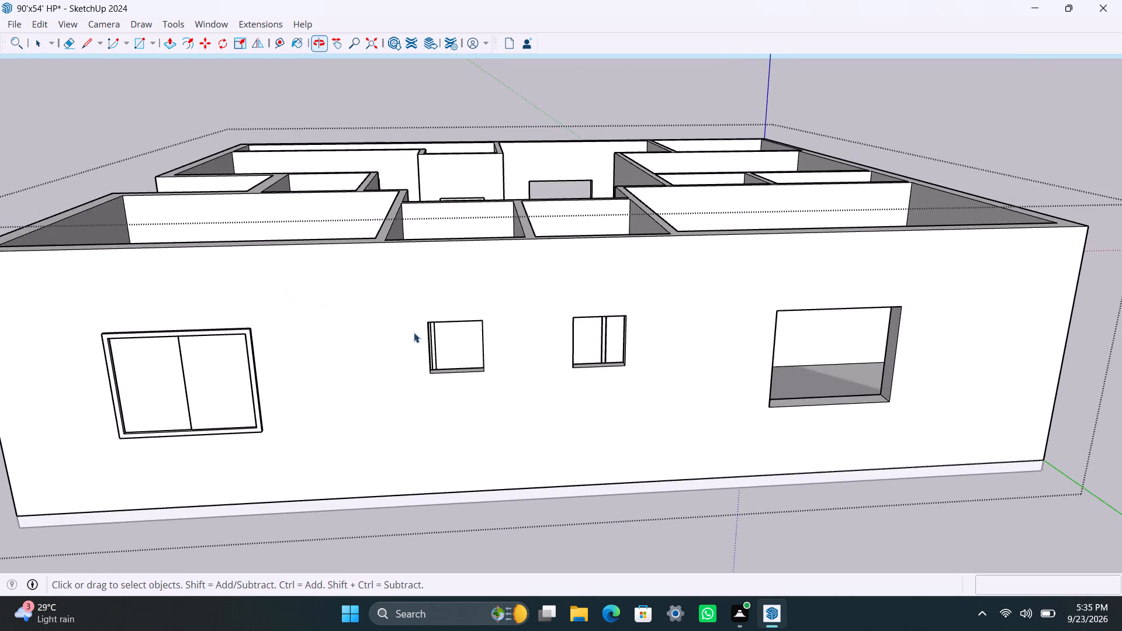
scroll(446, 315, "up", 4)
middle_click_drag(424, 325, 413, 318)
scroll(438, 327, "up", 1)
key("r")
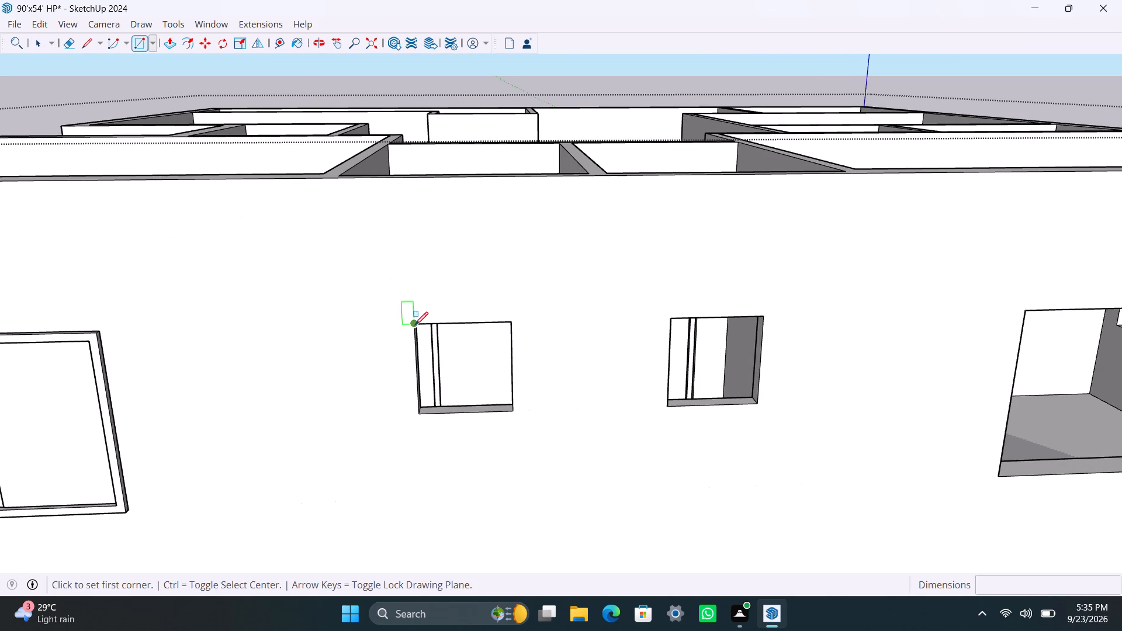
left_click(415, 325)
left_click(510, 405)
key("space")
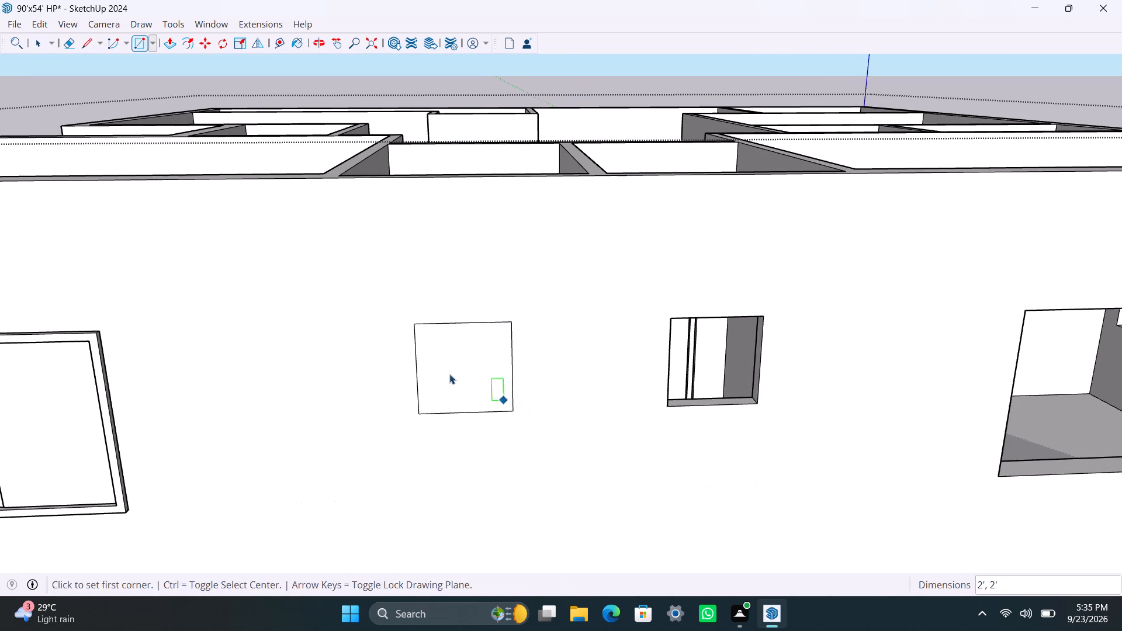
double_click(437, 368)
right_click(437, 368)
left_click(518, 158)
Inside the group, offset the square's outline inward 2" and delete the inner face to leave a frame.
scroll(451, 360, "up", 2)
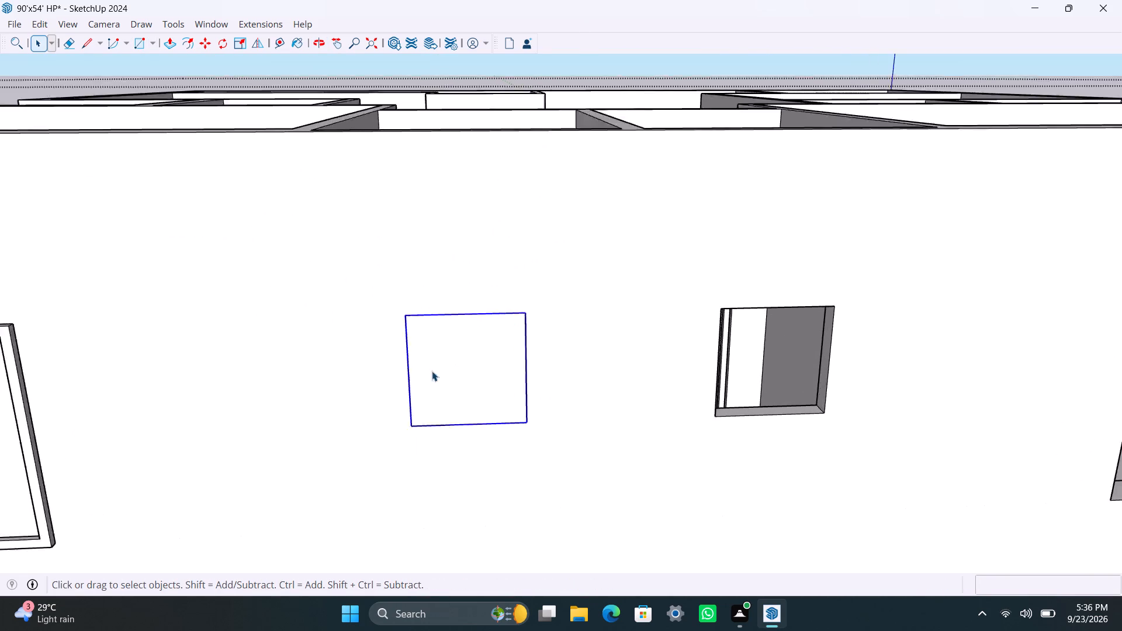
scroll(432, 371, "up", 3)
double_click(410, 367)
left_click(418, 366)
scroll(418, 366, "up", 1)
key("f")
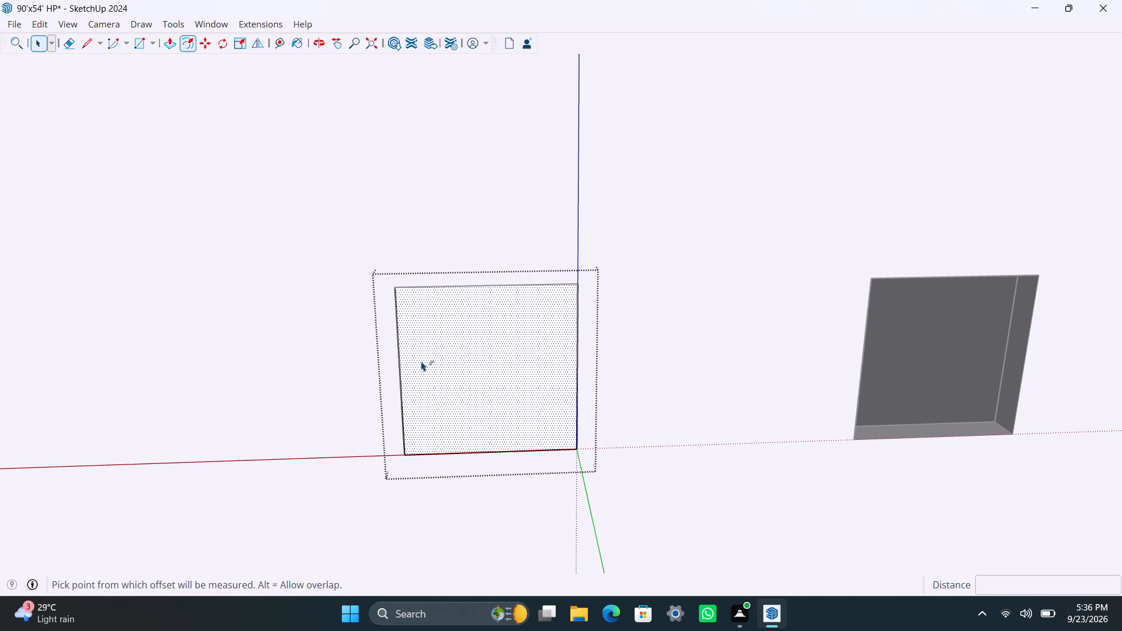
left_click(422, 360)
type("2\"")
key("Return")
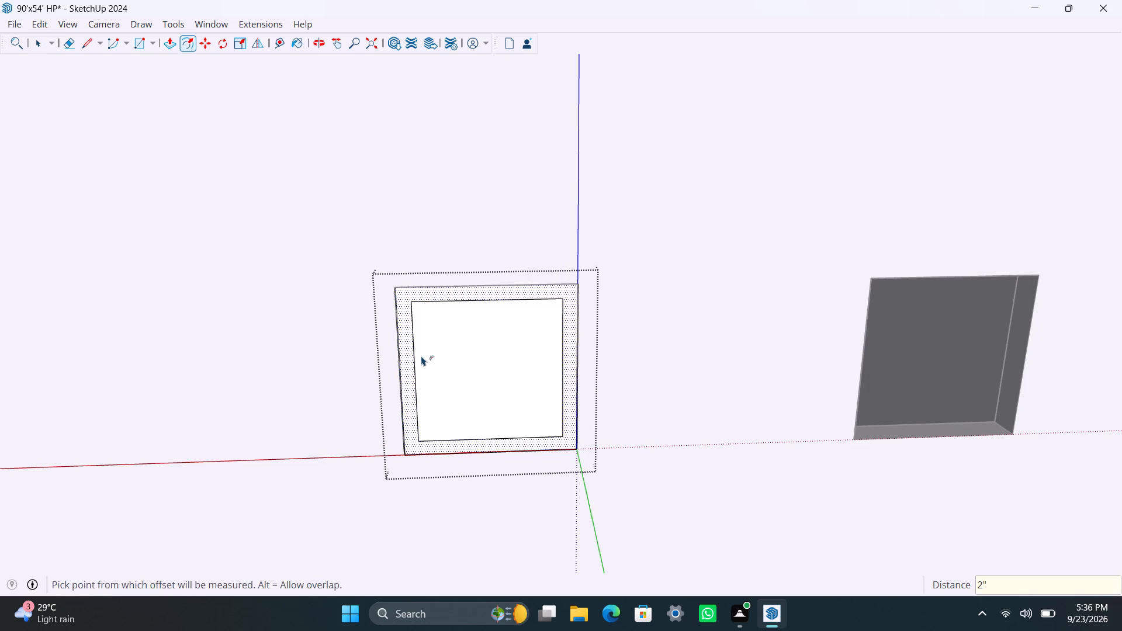
key("space")
left_click(437, 365)
key("Delete")
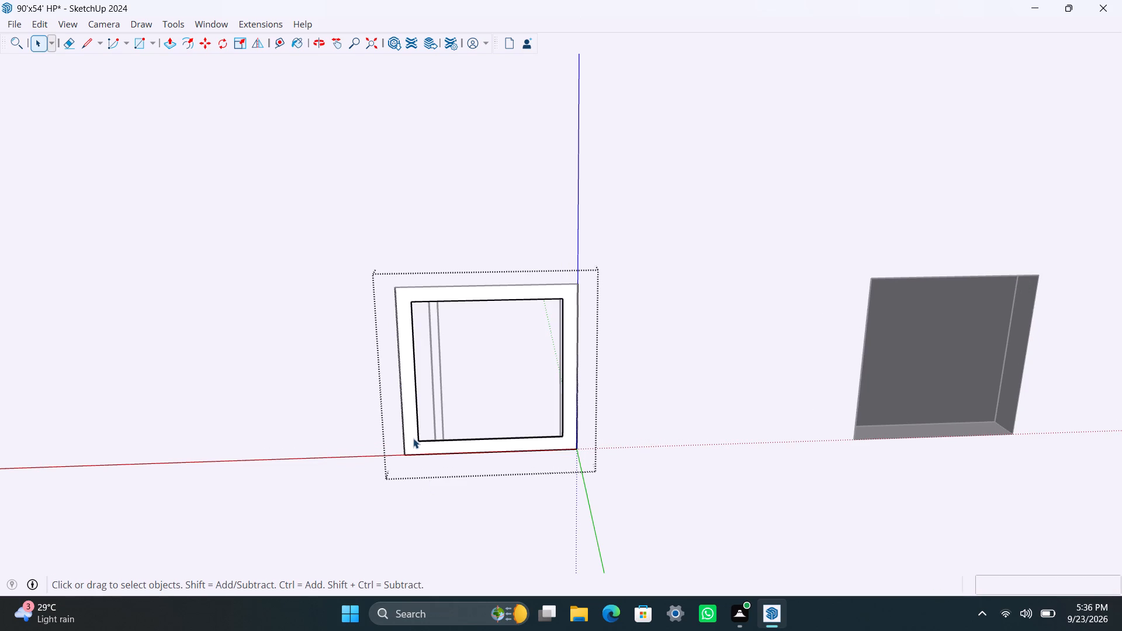
Extrude the small window's frame face 1.5", and extrude it by a further 1.5".
scroll(413, 438, "up", 3)
left_click(412, 437)
key("p")
left_click(412, 437)
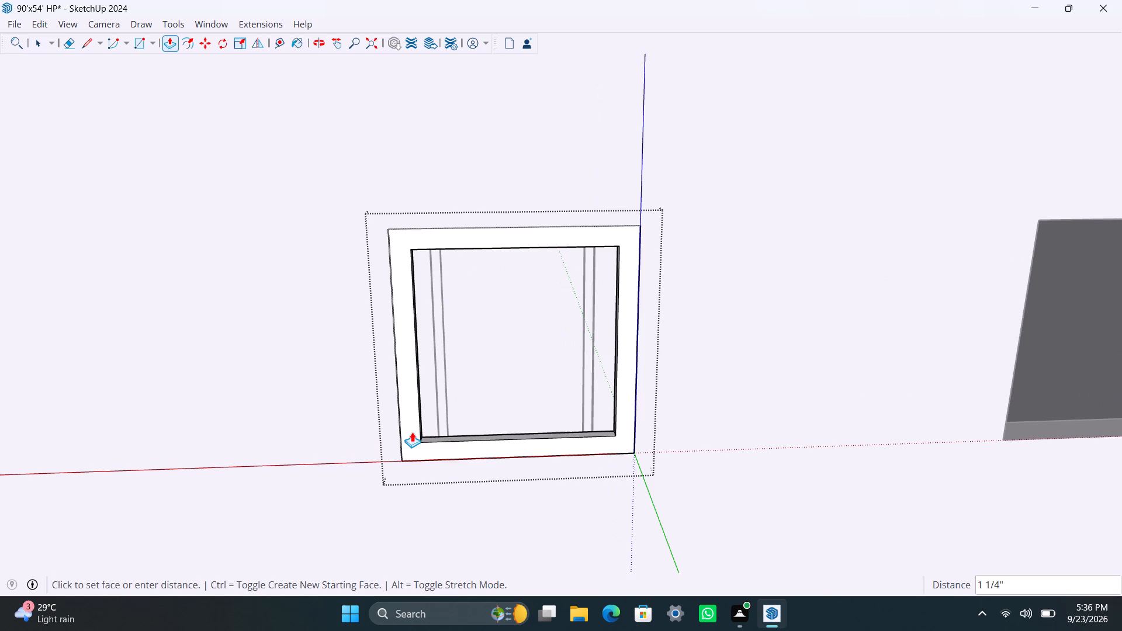
type("1.")
type("5\"")
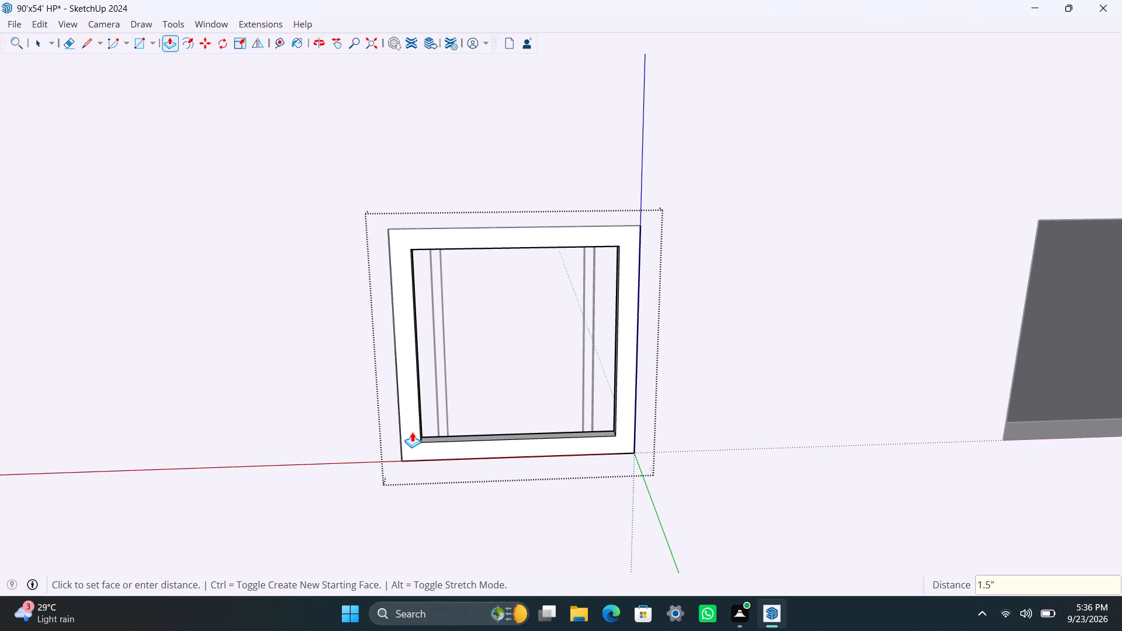
key("Return")
left_click(414, 434)
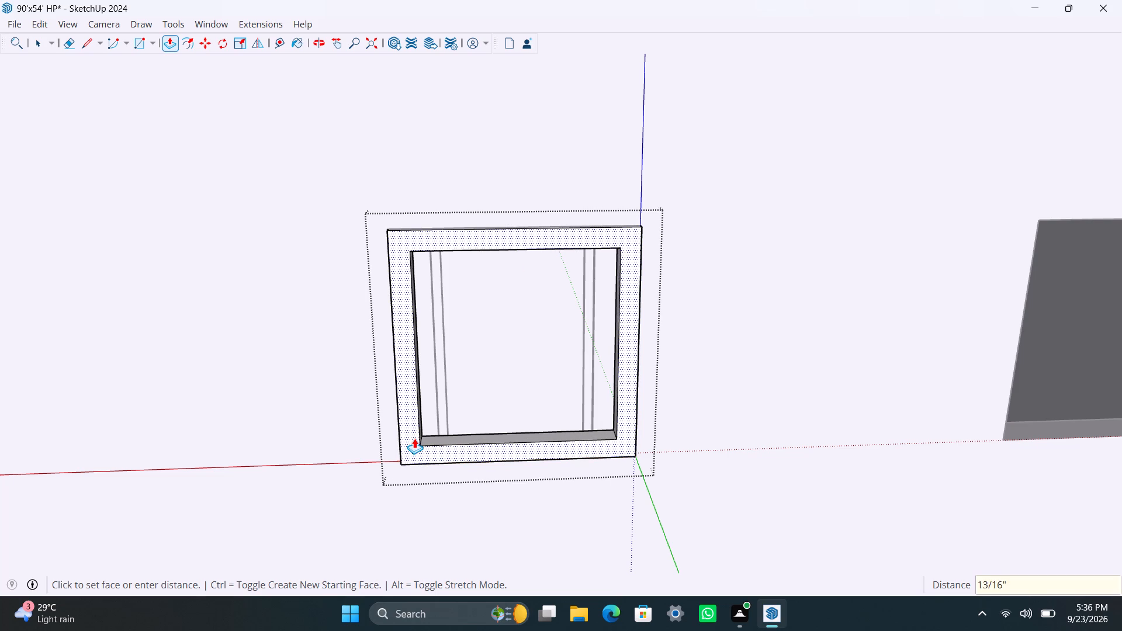
type("1.5\"")
key("Return")
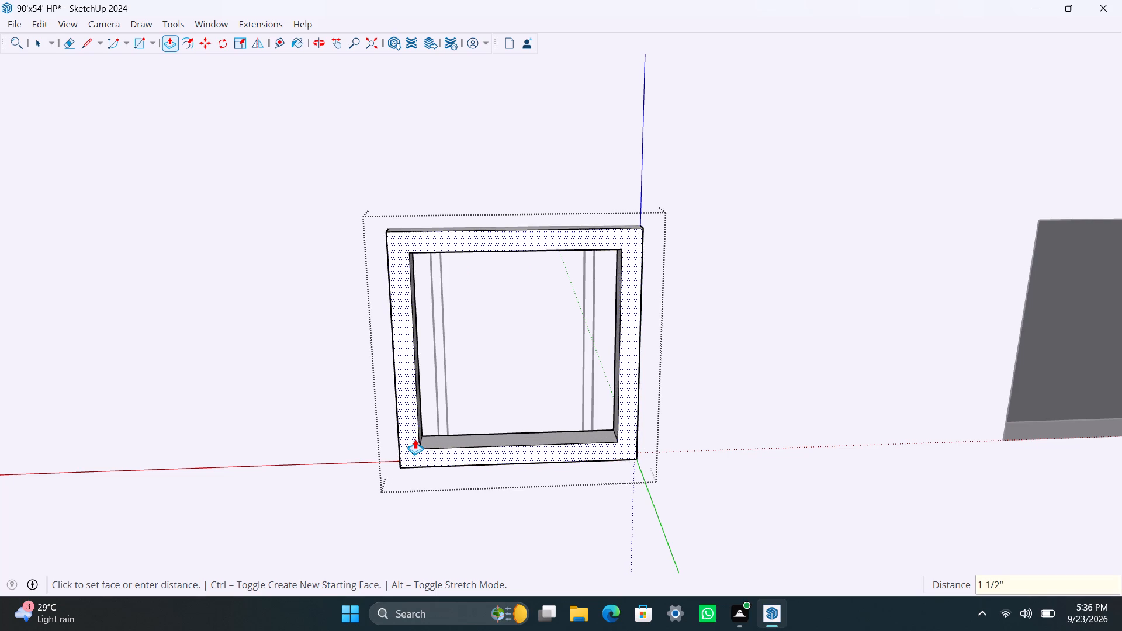
key("space")
Draw a 2" high rectangle across the top of the frame's inner opening and delete the face below it.
scroll(425, 327, "down", 3)
middle_click(389, 317)
key("r")
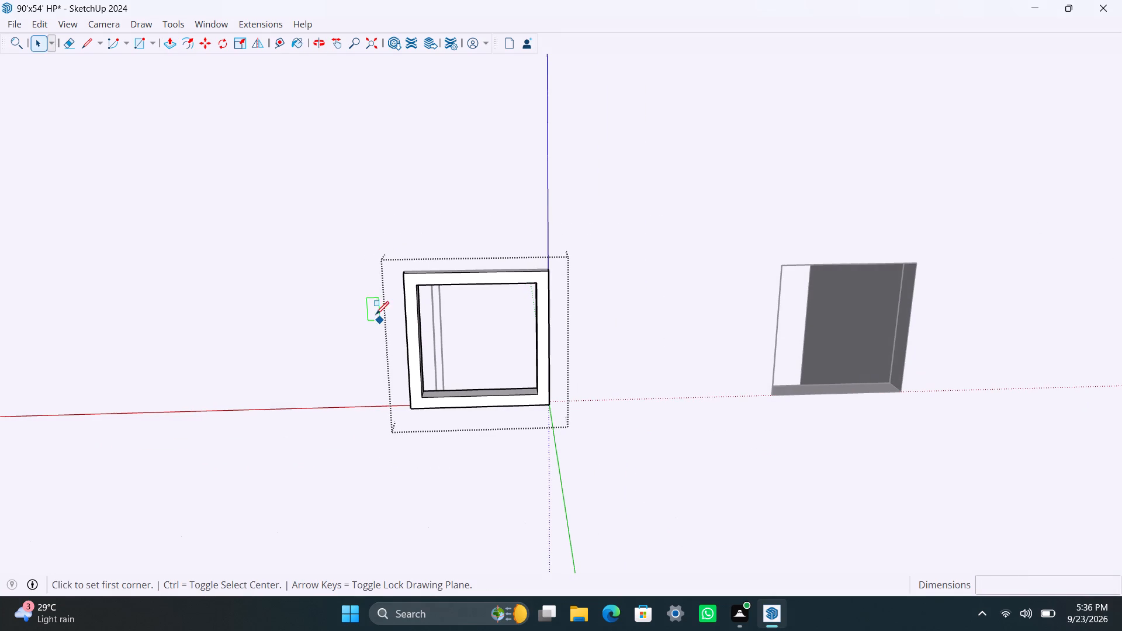
left_click(420, 283)
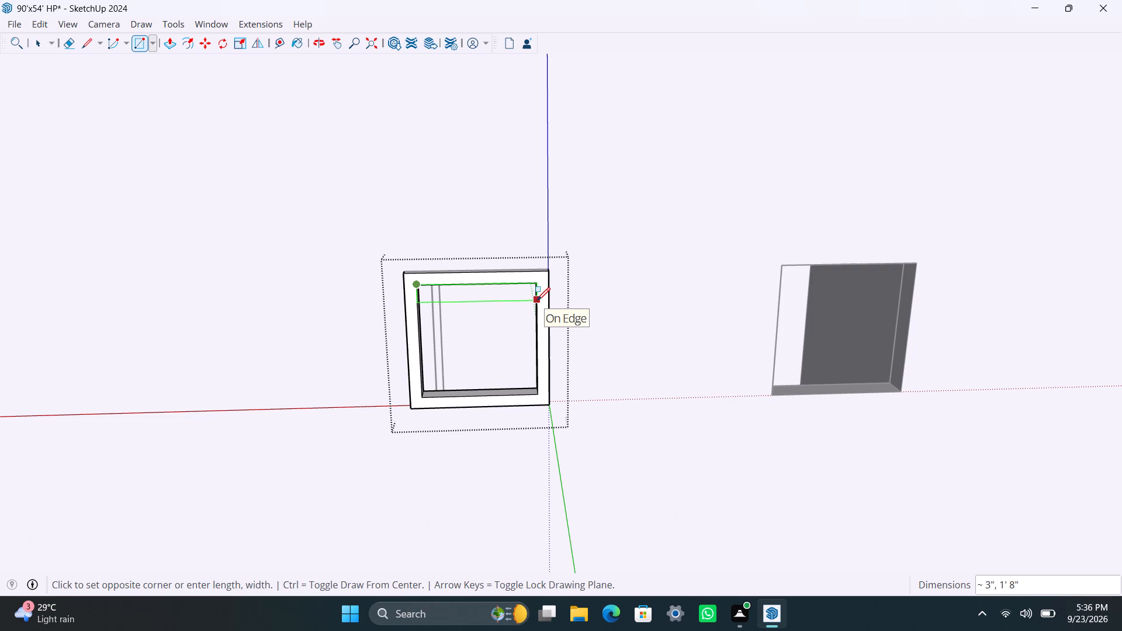
type("2\"")
key("Return")
key("space")
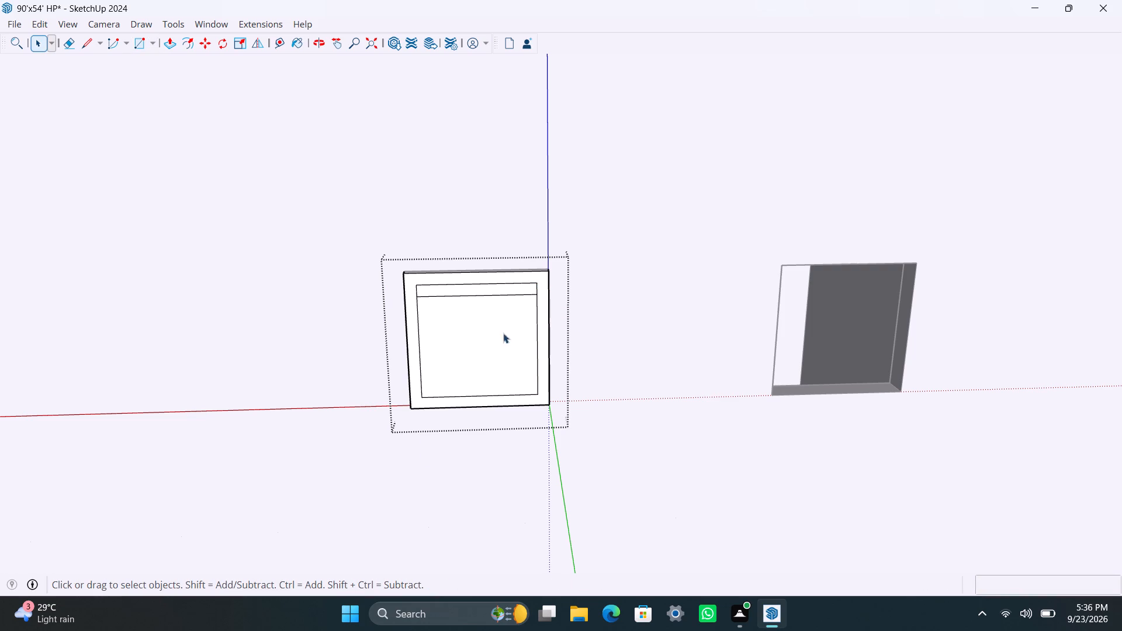
left_click(491, 345)
key("Delete")
Make the strip at the top of the frame its own group and extrude it 8 mm thick.
scroll(475, 286, "up", 6)
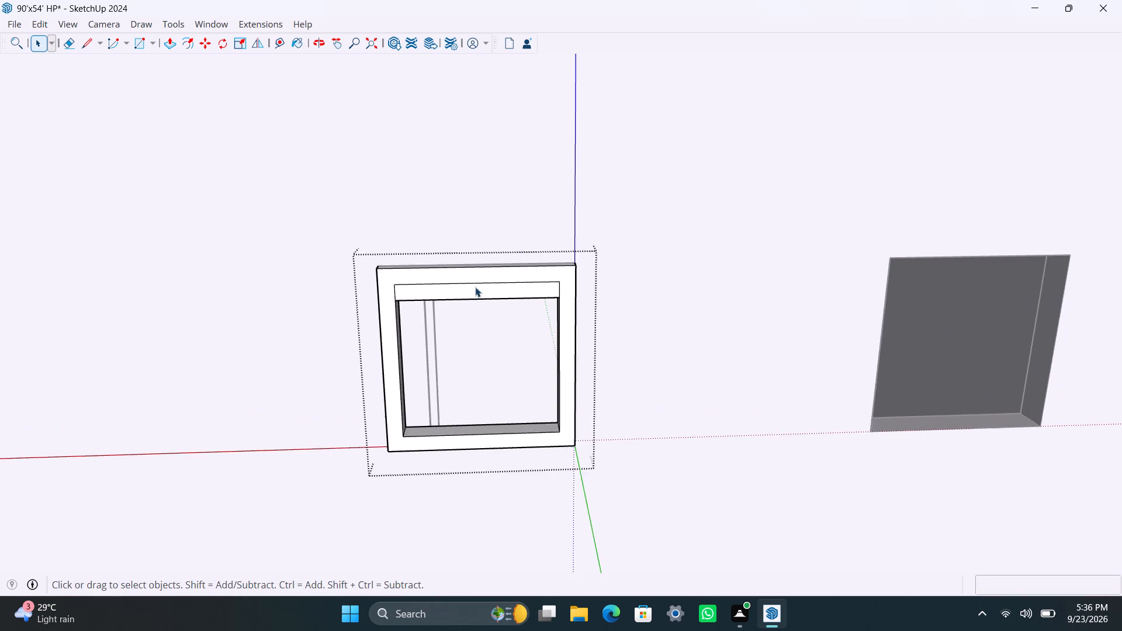
middle_click_drag(469, 341, 468, 387)
scroll(458, 448, "down", 3)
middle_click_drag(427, 450, 376, 292, "shift")
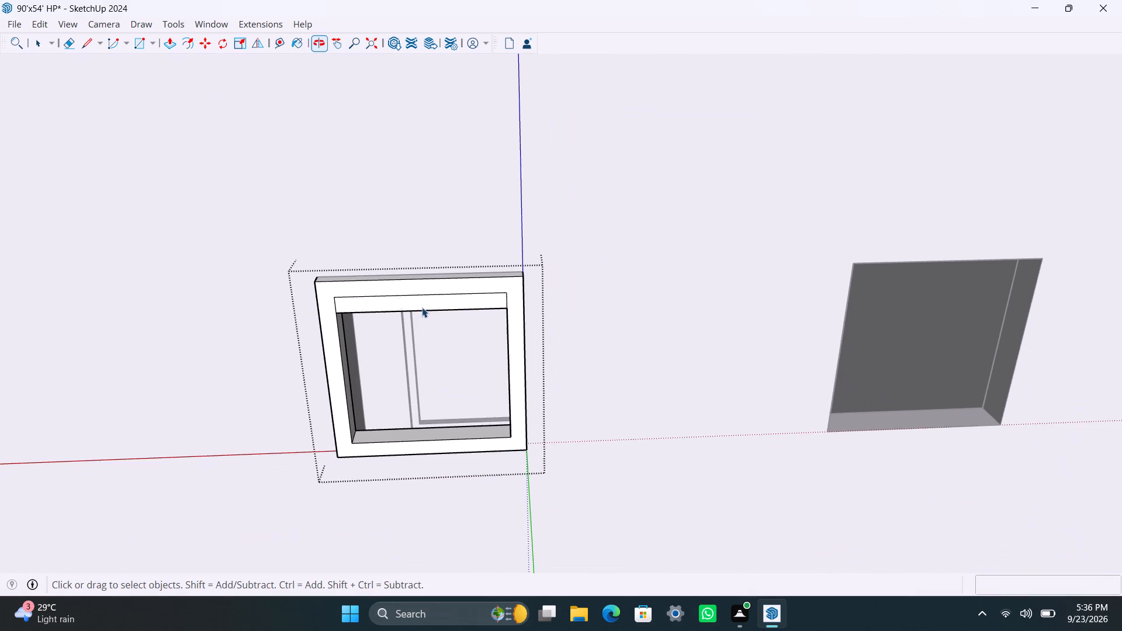
scroll(423, 307, "up", 2)
double_click(421, 306)
right_click(421, 306)
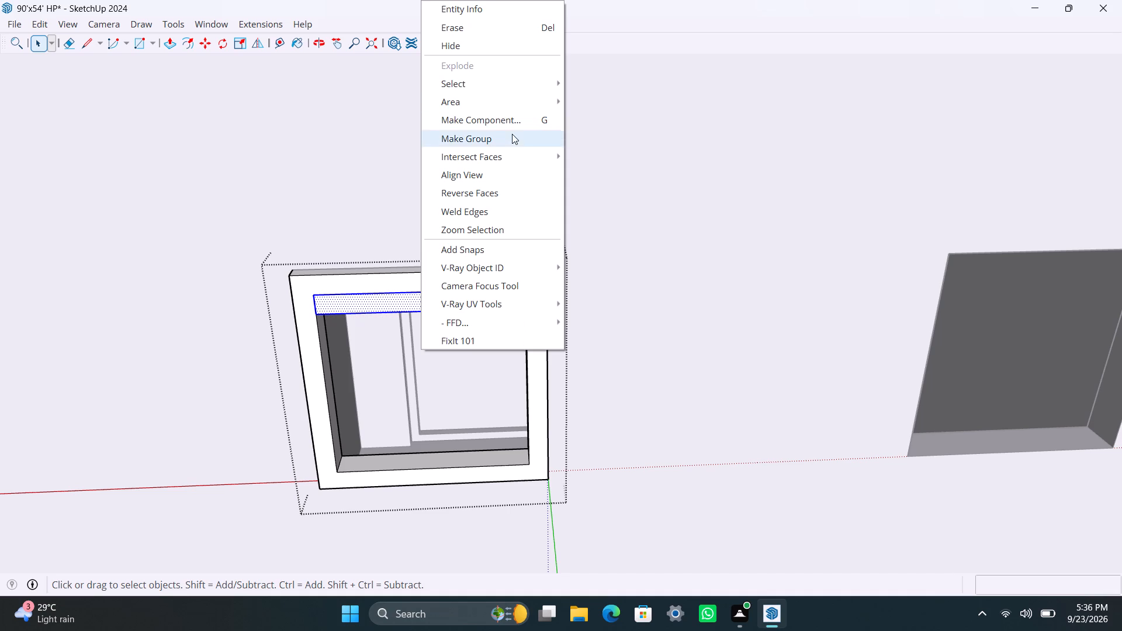
left_click(512, 134)
scroll(451, 335, "up", 3)
triple_click(473, 240)
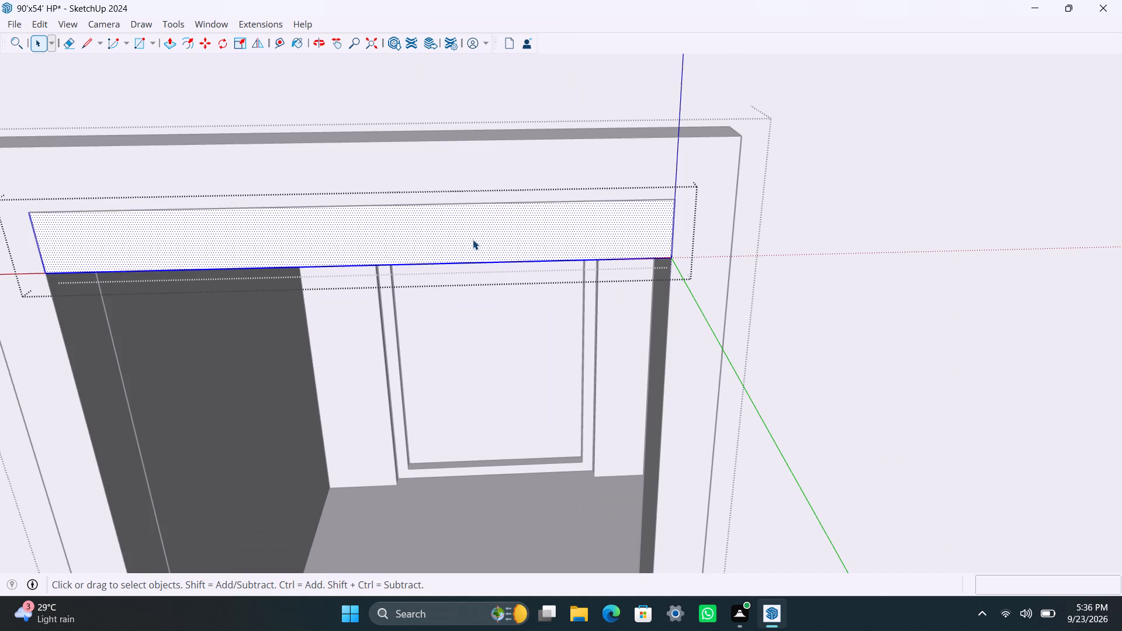
key("p")
left_click(473, 240)
type("8mm")
key("Return")
key("space")
left_click(974, 262)
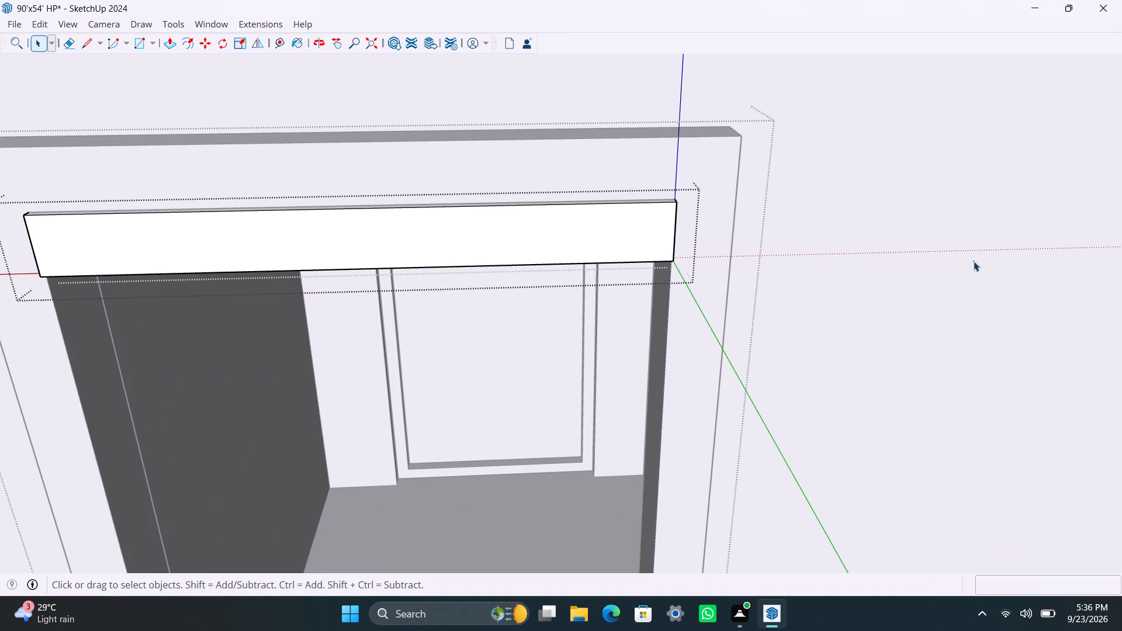
Copy the slat 1' 6" down to the frame's bottom inner corner, divide the copies into 6 intervals, and leave the window group.
scroll(286, 204, "down", 9)
middle_click_drag(288, 256, 303, 204, "shift")
scroll(372, 181, "down", 3)
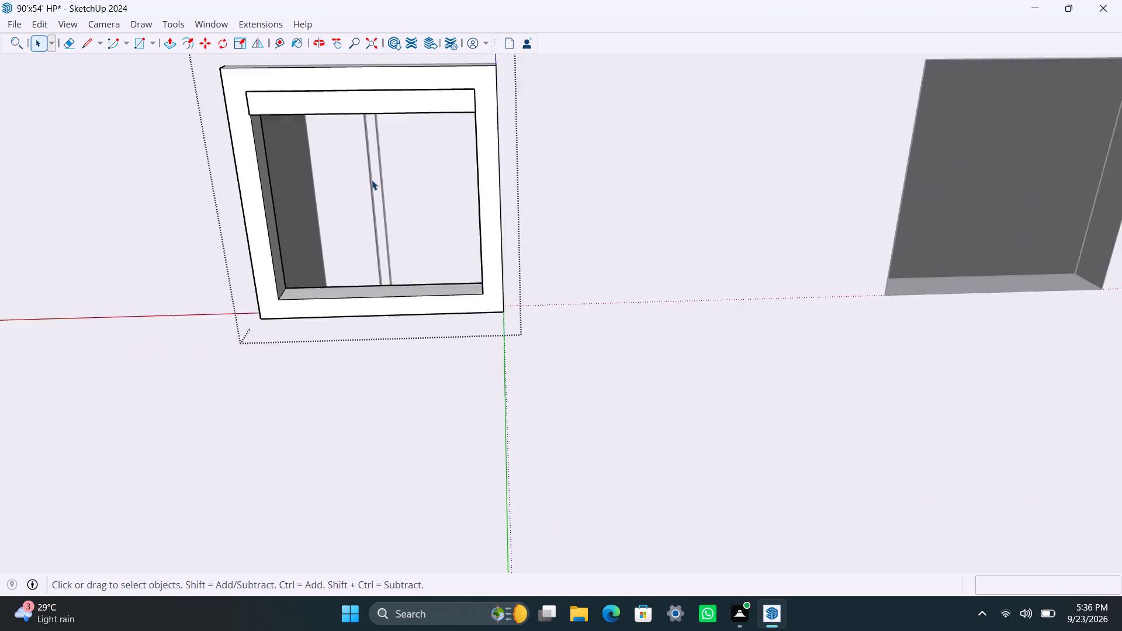
middle_click_drag(370, 191, 390, 293, "shift")
scroll(449, 348, "up", 2)
middle_click_drag(410, 338, 385, 283, "shift")
left_click(368, 162)
key("m")
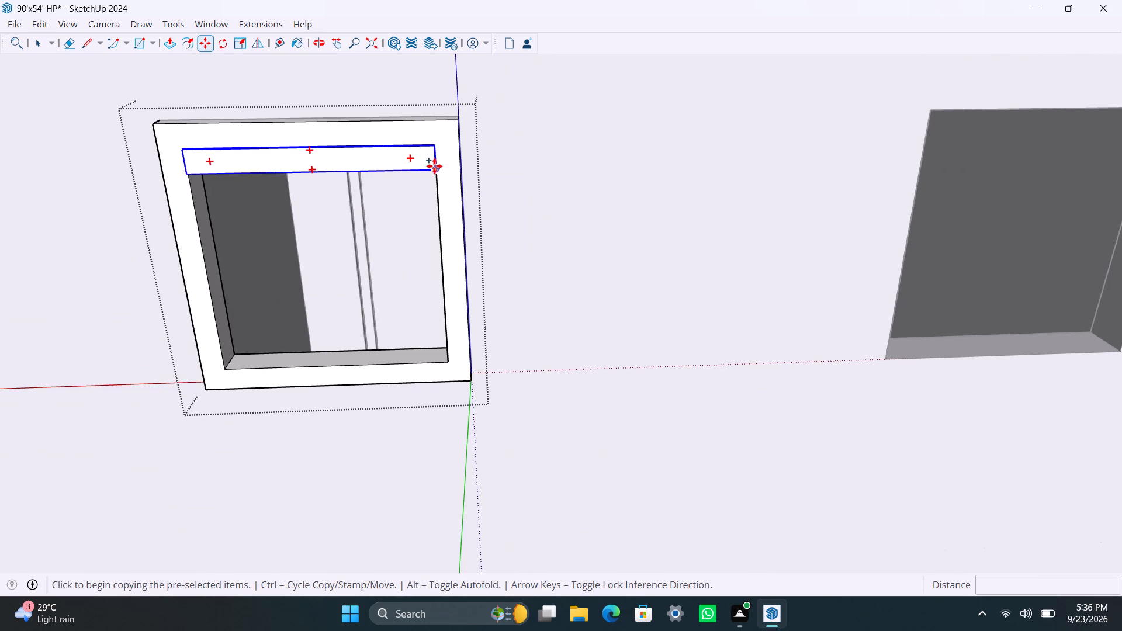
left_click(435, 167)
left_click(450, 362)
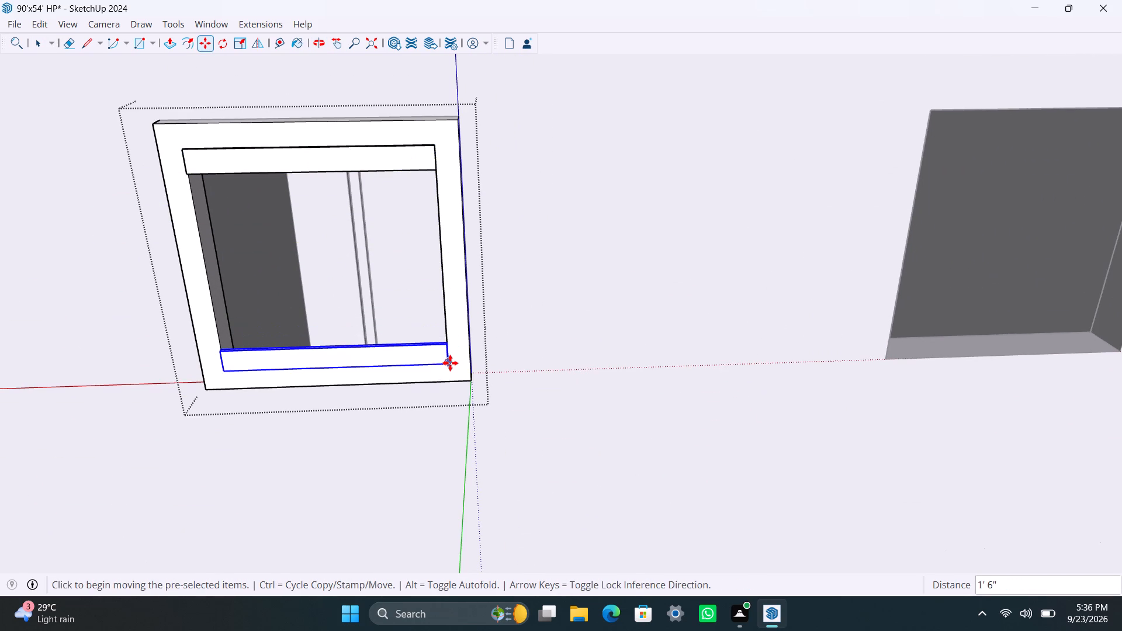
type("/6")
key("Return")
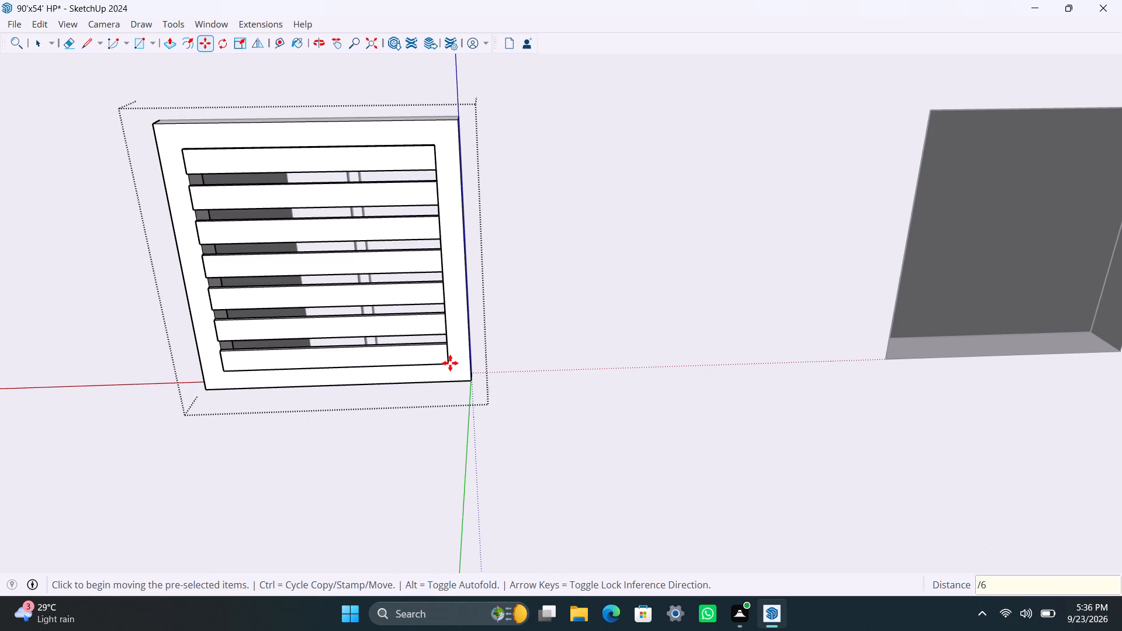
key("space")
scroll(278, 226, "down", 12)
middle_click_drag(313, 310, 154, 465, "shift")
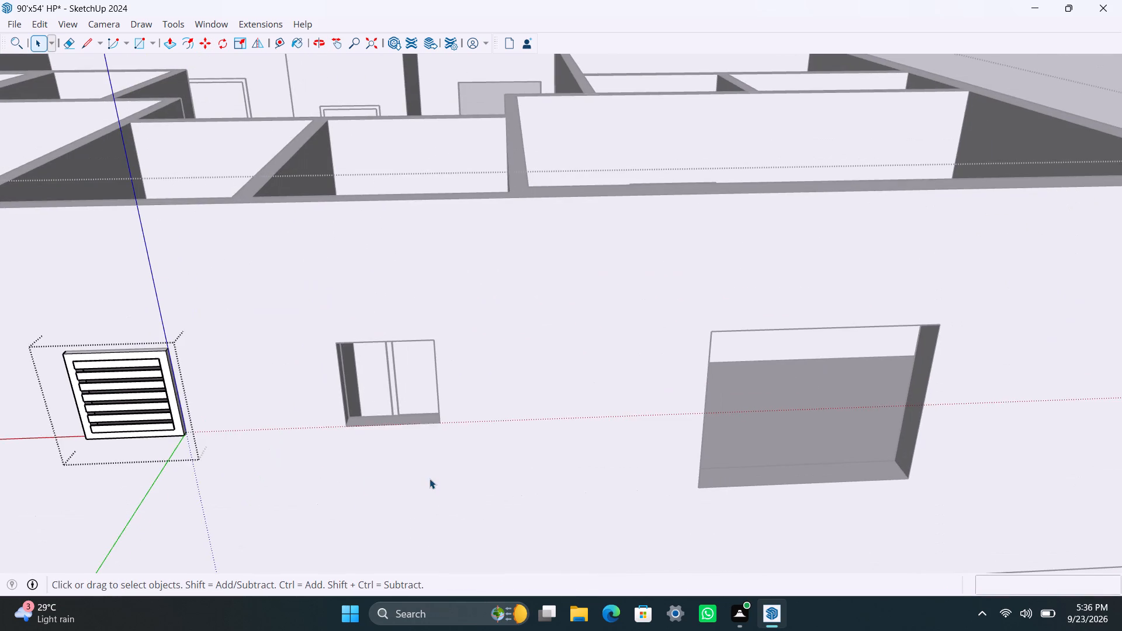
left_click(430, 479)
Draw a 2' x 2' rectangle over the second small opening in the side wall and make it a group.
scroll(385, 424, "up", 2)
middle_click_drag(348, 410, 363, 390)
key("r")
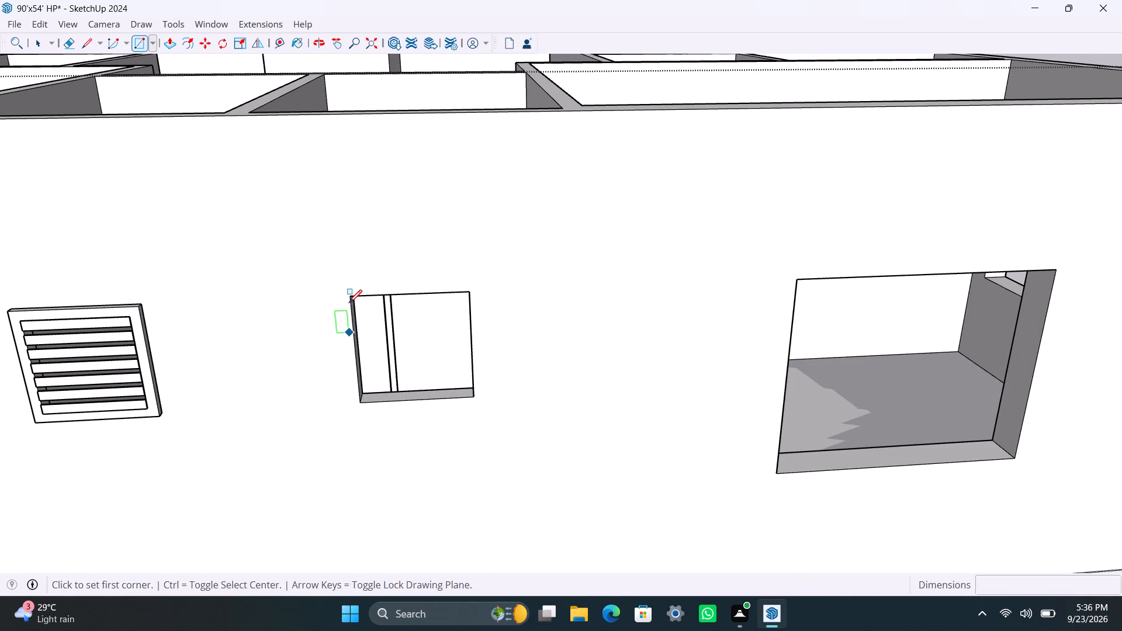
left_click(349, 301)
left_click(476, 398)
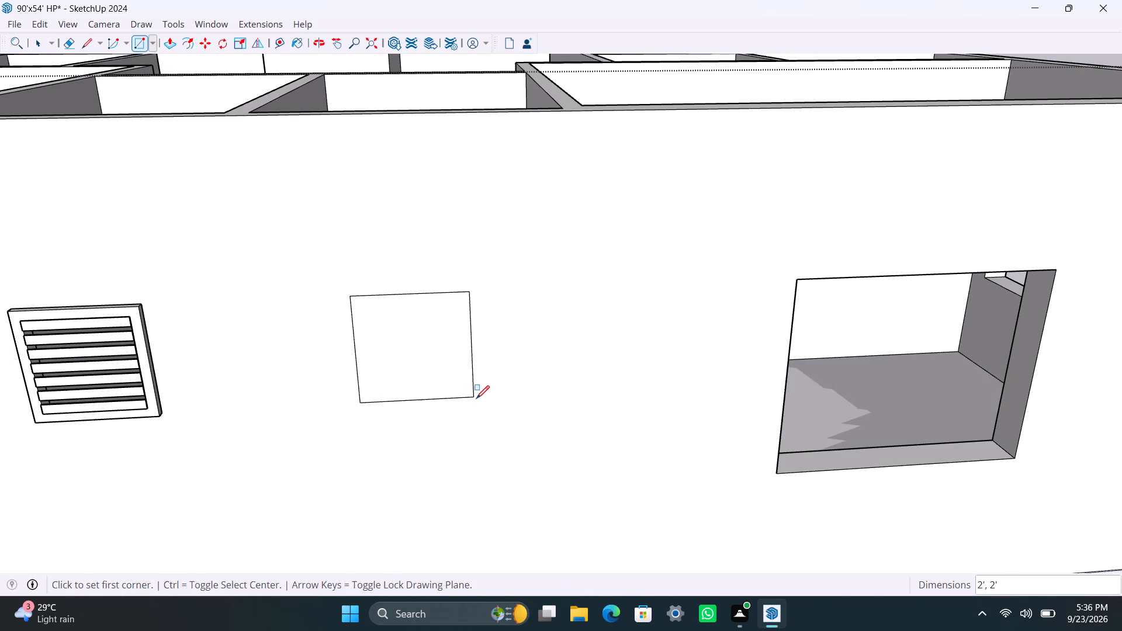
key("space")
double_click(408, 370)
right_click(408, 370)
left_click(471, 165)
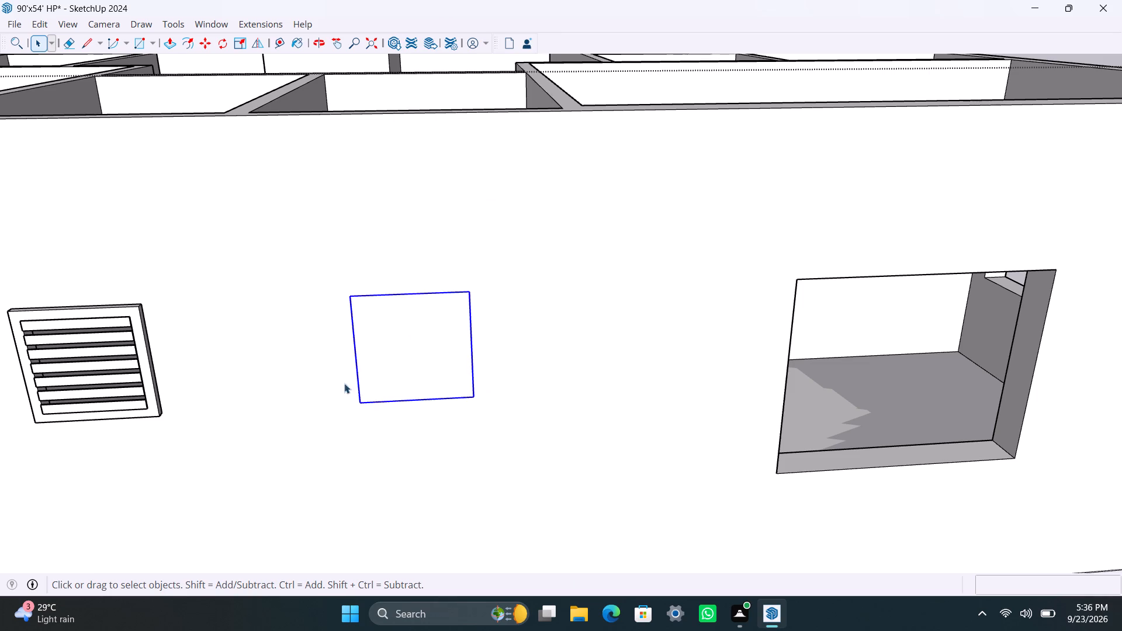
Inside the new 2' x 2' group, offset the rectangle 2" inward and delete the inner face to leave a frame.
scroll(344, 383, "up", 3)
triple_click(394, 320)
key("f")
left_click(381, 317)
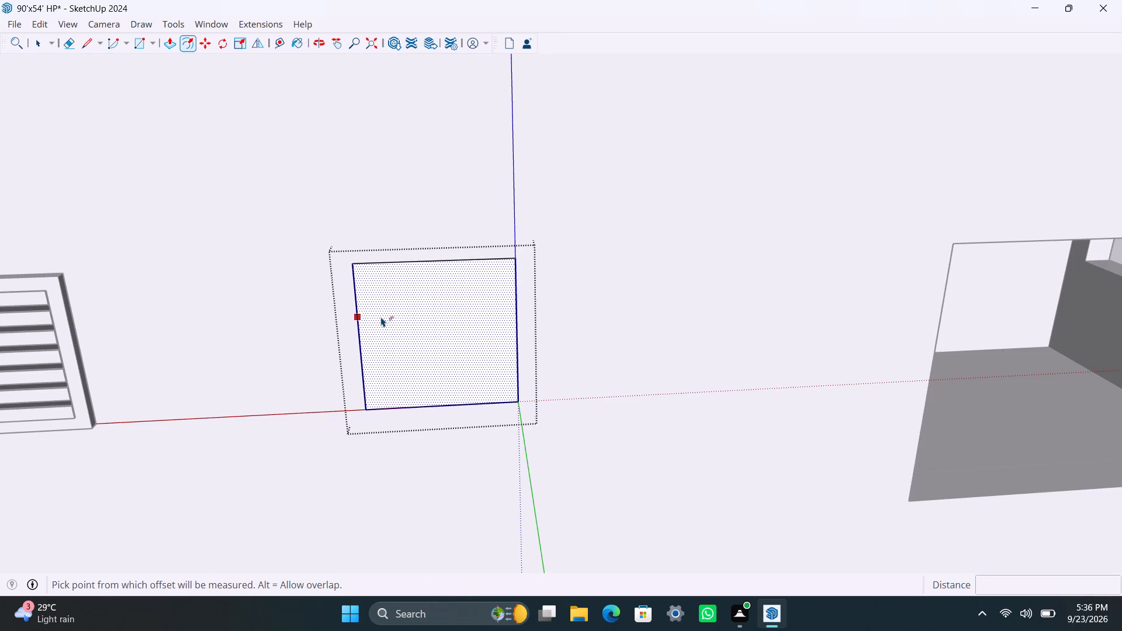
type("2\"")
key("Return")
key("space")
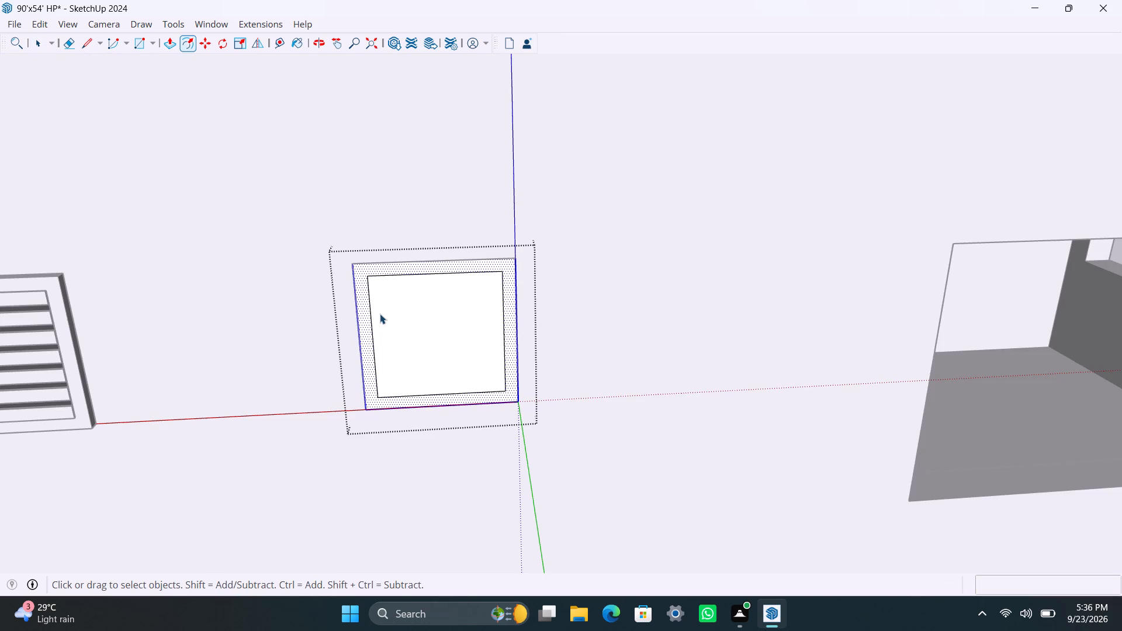
left_click(423, 362)
key("Delete")
Extrude the small window frame 1.5" into the opening and another 1.5" outward from its front face.
scroll(365, 380, "up", 5)
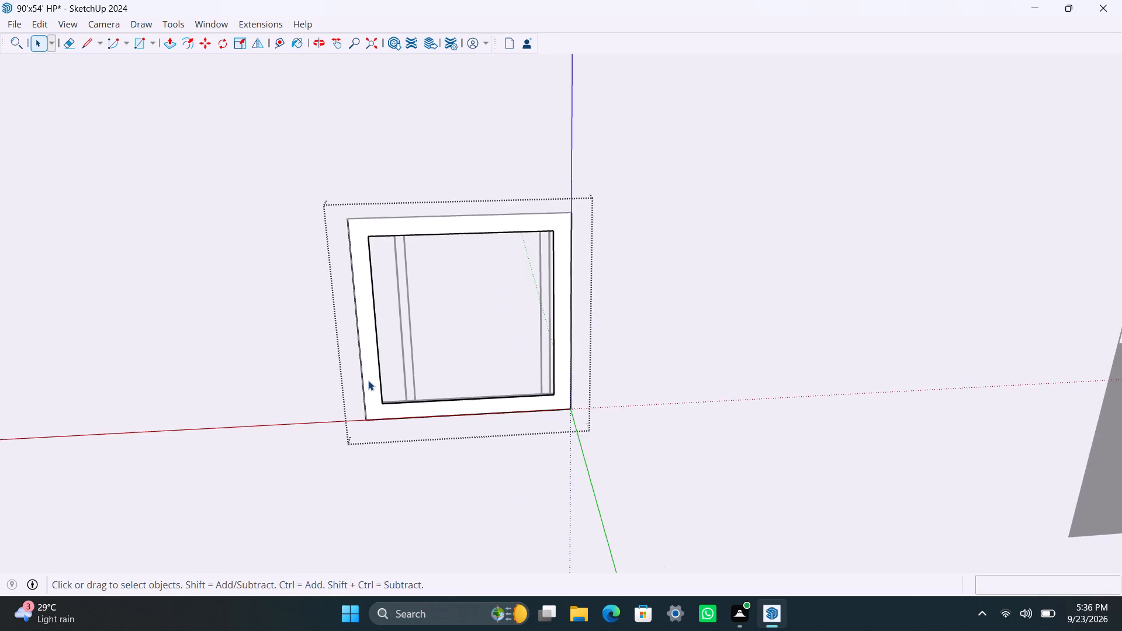
scroll(368, 380, "up", 1)
left_click(368, 380)
key("p")
left_click(369, 379)
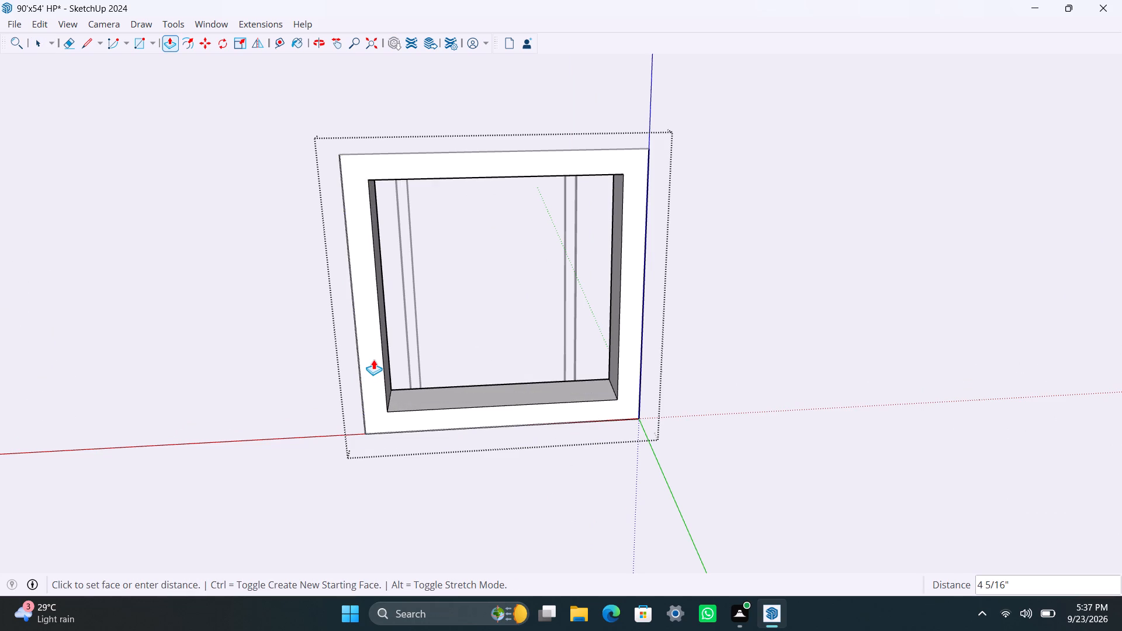
type("1.5\"")
key("Return")
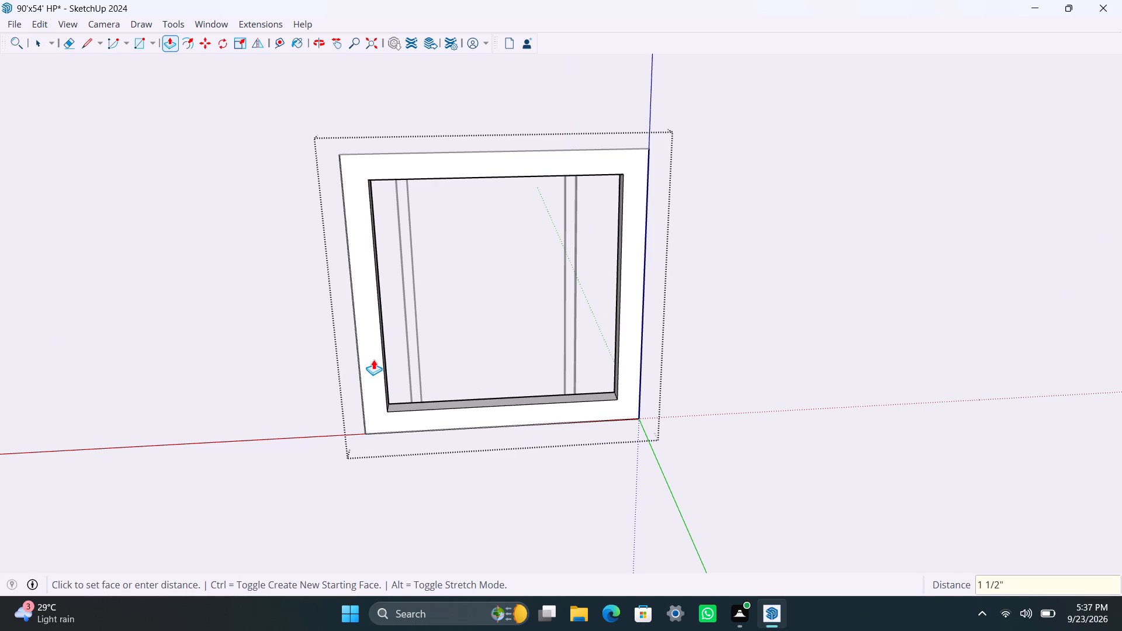
left_click(375, 364)
type("1.5\"")
key("Return")
key("space")
Draw a 2" high rectangle across the top of the frame's inner opening and delete the face below it.
scroll(375, 334, "down", 3)
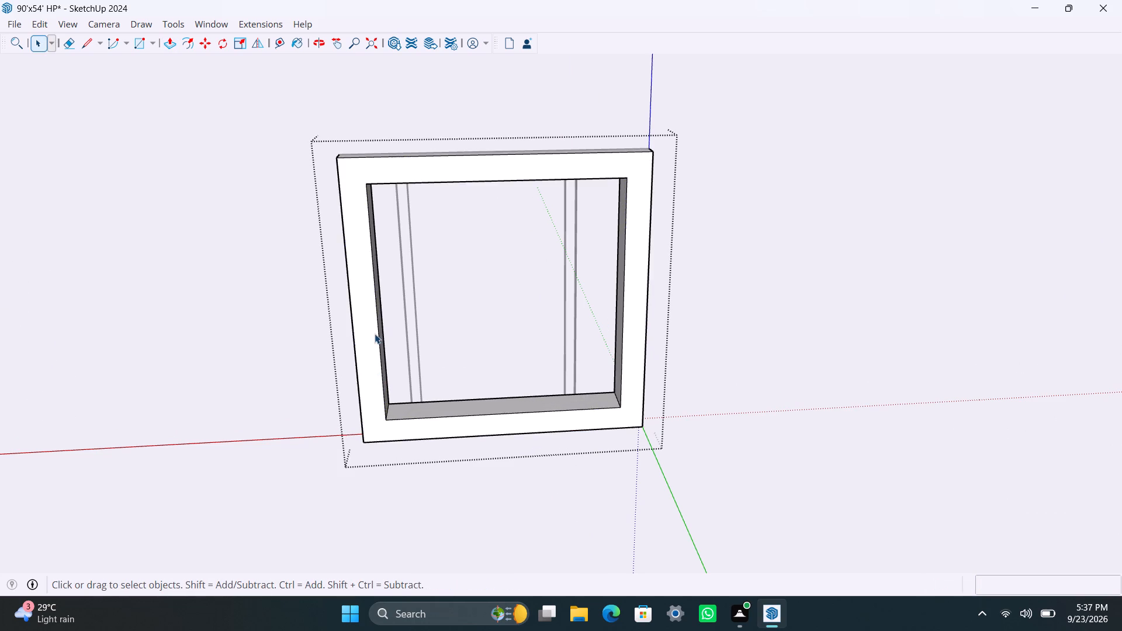
middle_click_drag(366, 331, 294, 319)
key("r")
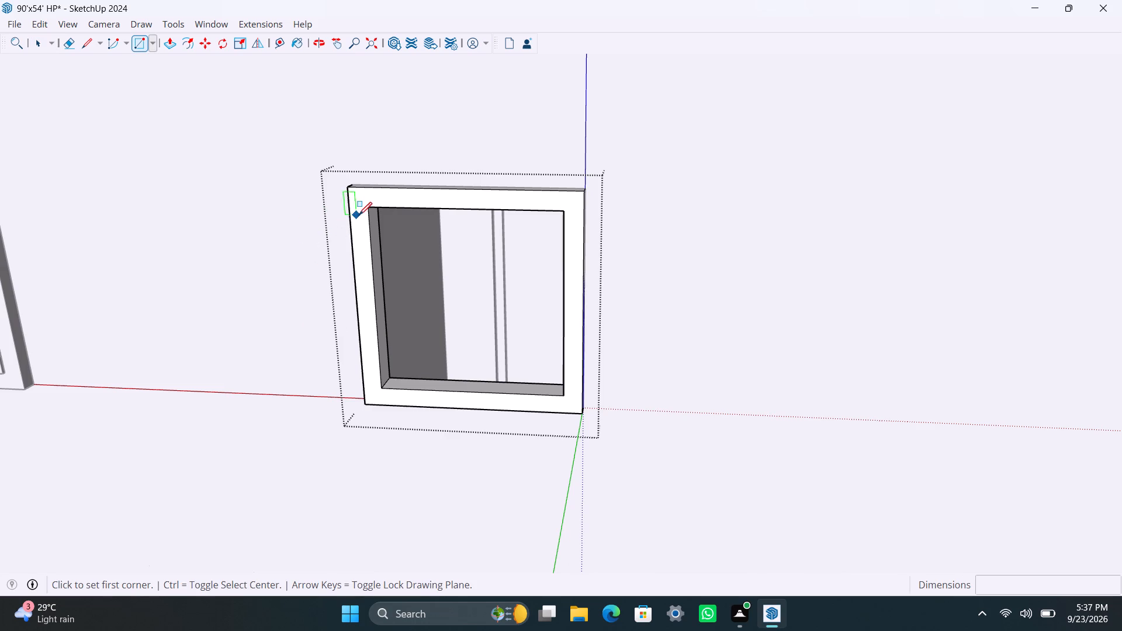
left_click(372, 209)
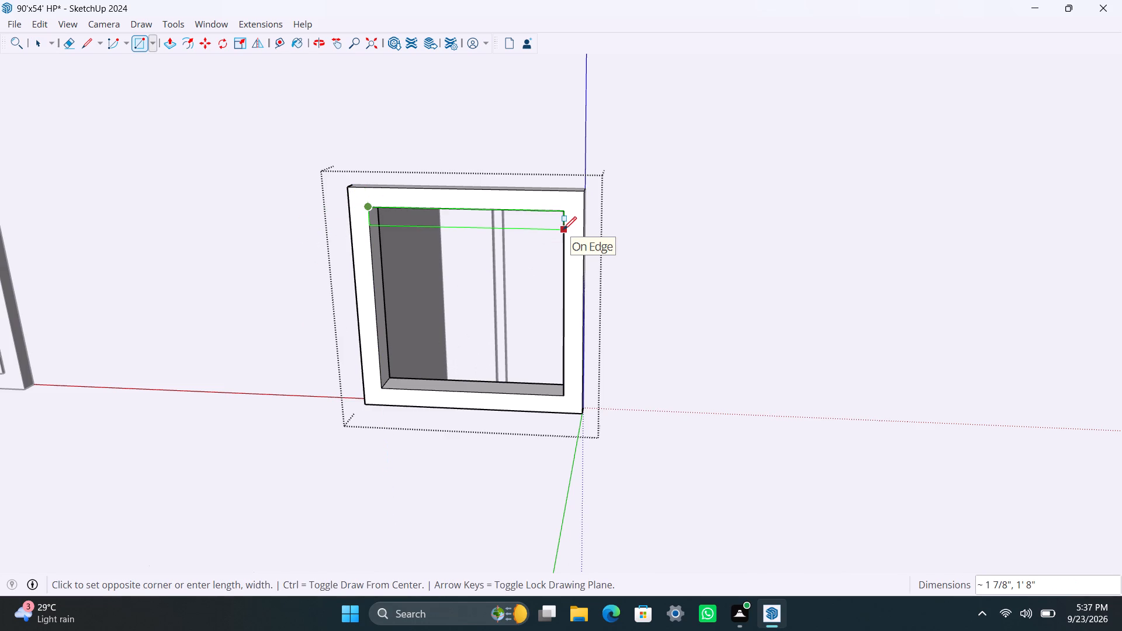
type("2\"")
key("Return")
key("space")
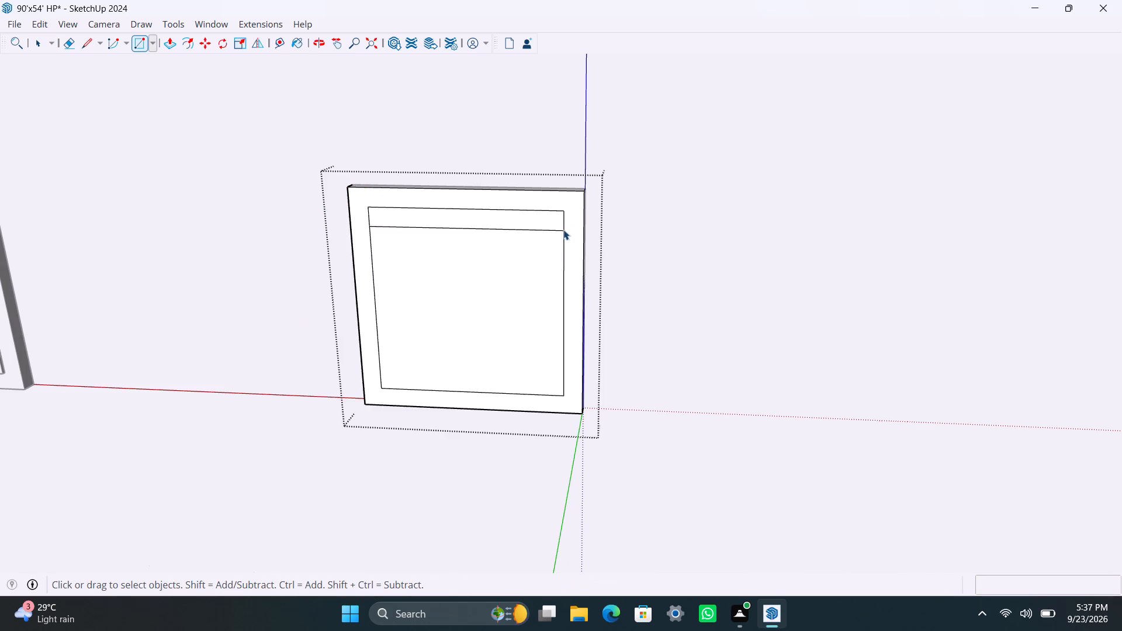
left_click(509, 274)
key("Delete")
Make the strip at the top of the frame its own group and extrude it 8 mm thick.
scroll(469, 316, "down", 3)
middle_click_drag(533, 333, 612, 331)
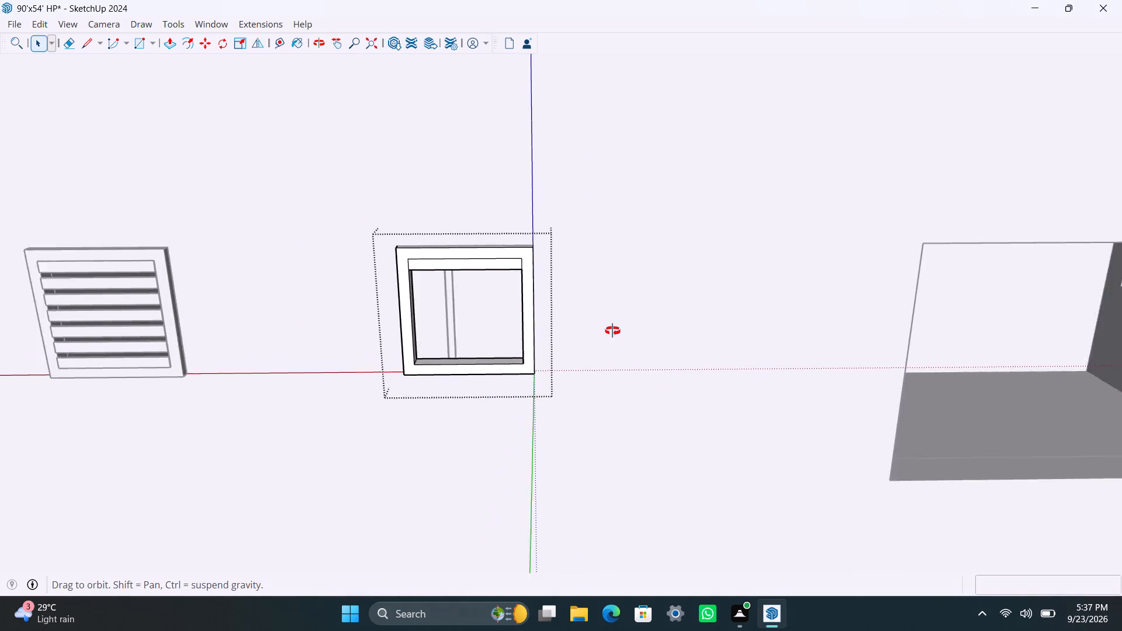
middle_click_drag(612, 331, 602, 322)
scroll(508, 275, "up", 5)
double_click(491, 261)
right_click(490, 261)
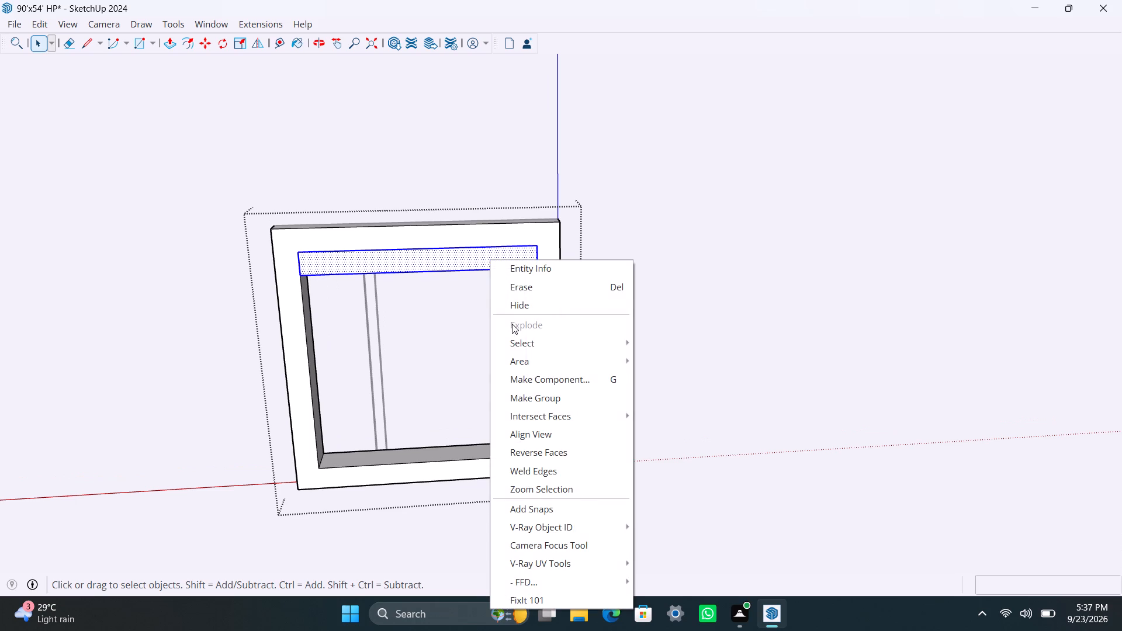
left_click(543, 397)
scroll(501, 269, "up", 3)
triple_click(503, 251)
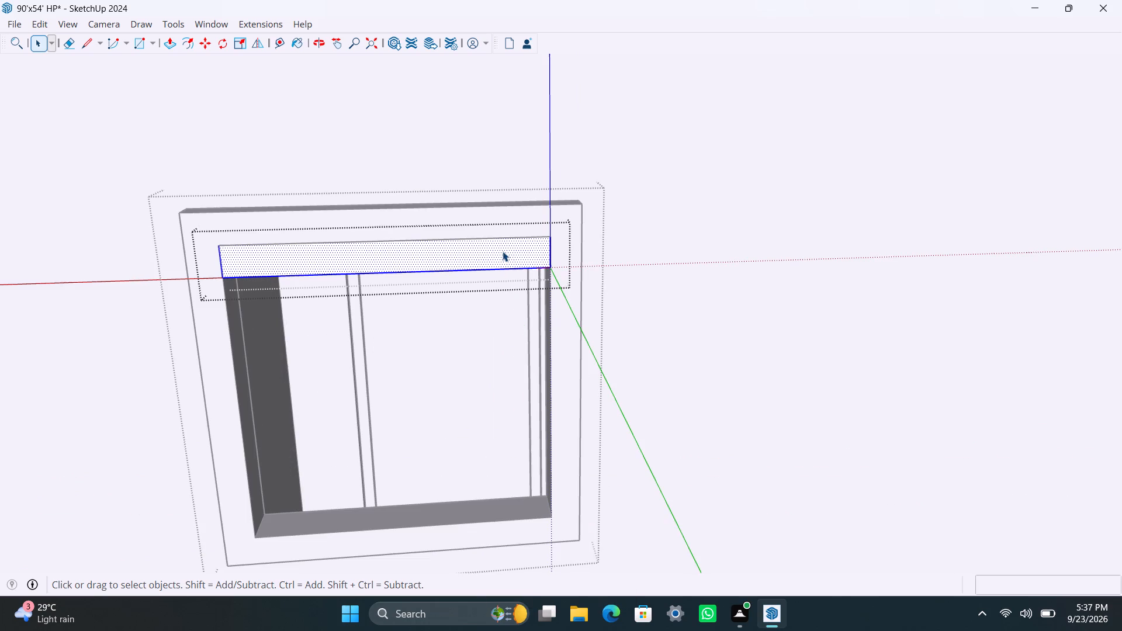
key("p")
left_click(503, 251)
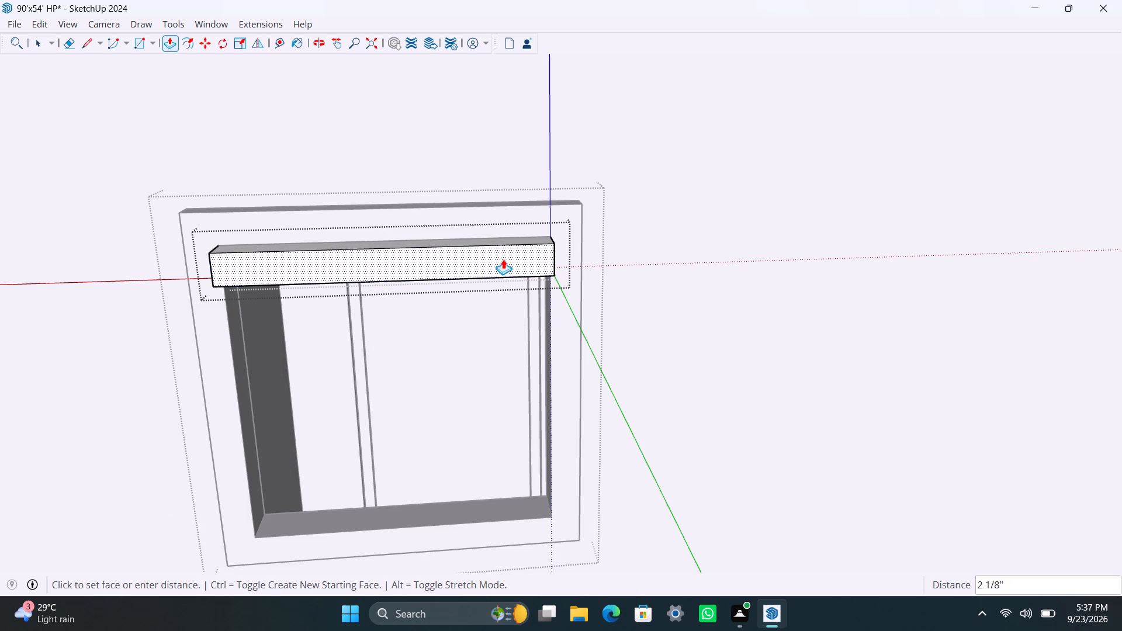
type("8mm")
key("Return")
key("space")
left_click(624, 266)
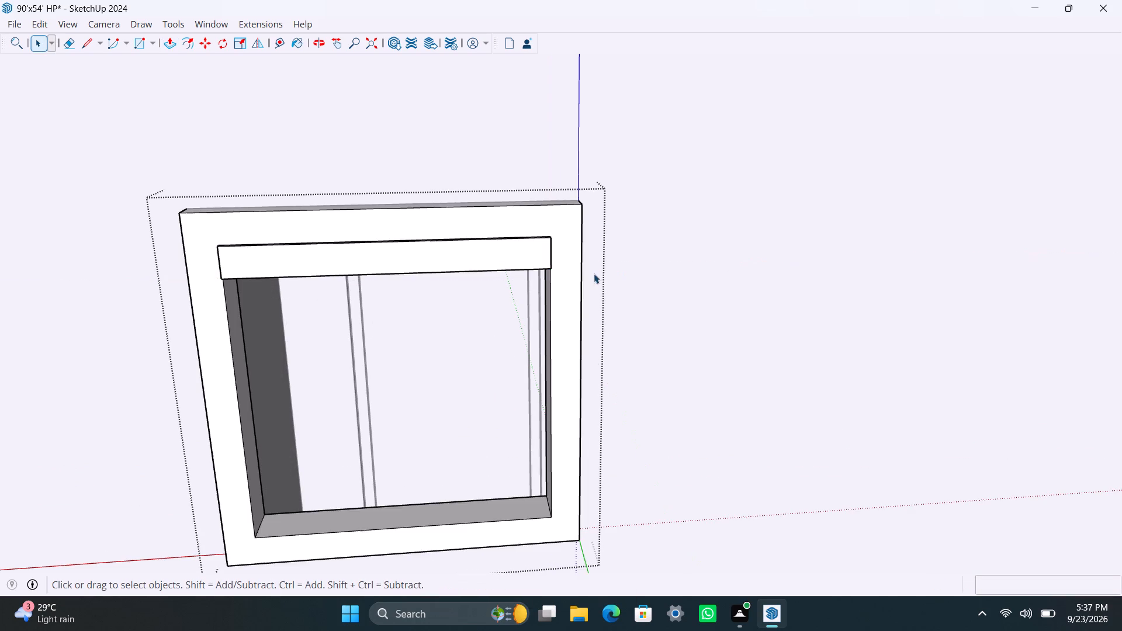
Copy the slat 1' 6" down to the frame's bottom inner corner and divide the copies into 6 intervals.
scroll(542, 269, "up", 2)
scroll(469, 301, "down", 7)
middle_click_drag(462, 301, 459, 283, "shift")
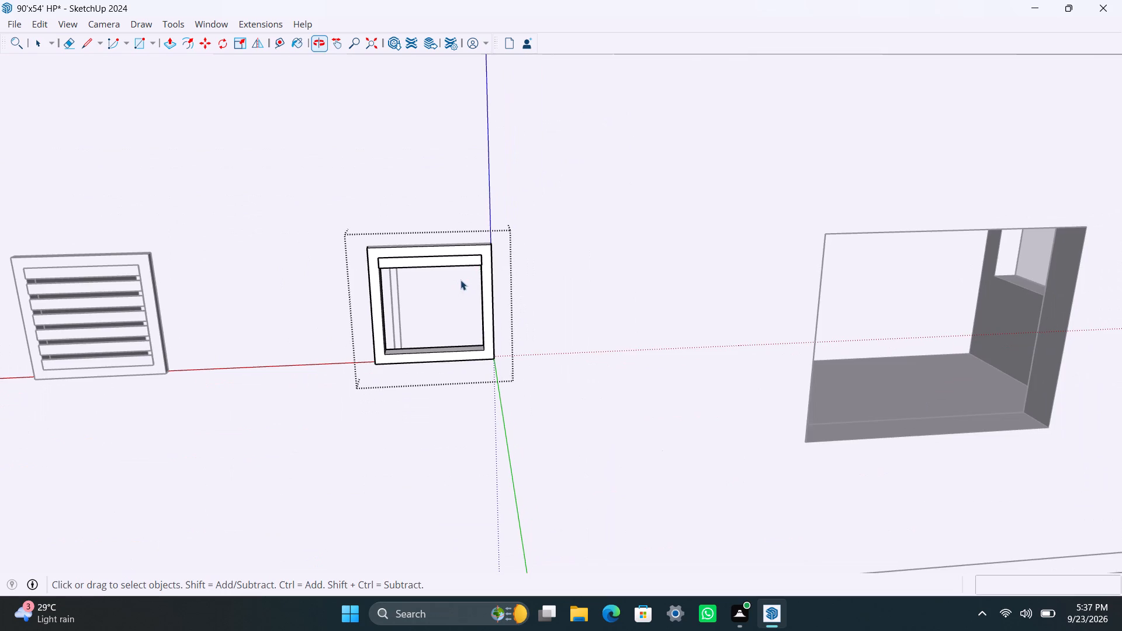
scroll(460, 279, "up", 2)
left_click(473, 241)
left_click(476, 246)
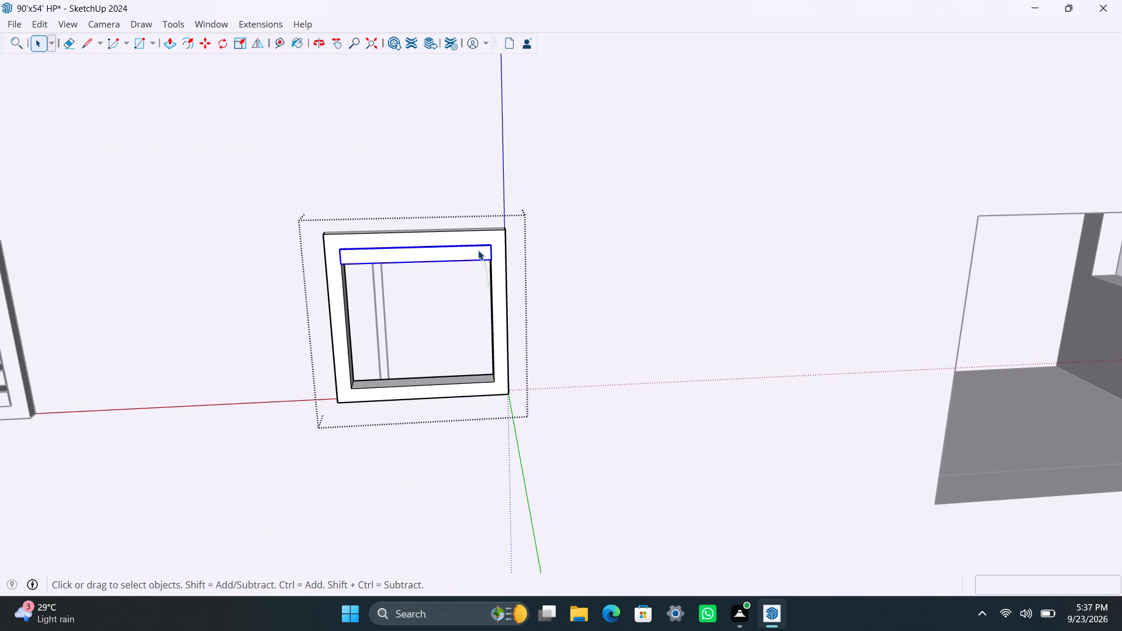
key("m")
left_click(491, 264)
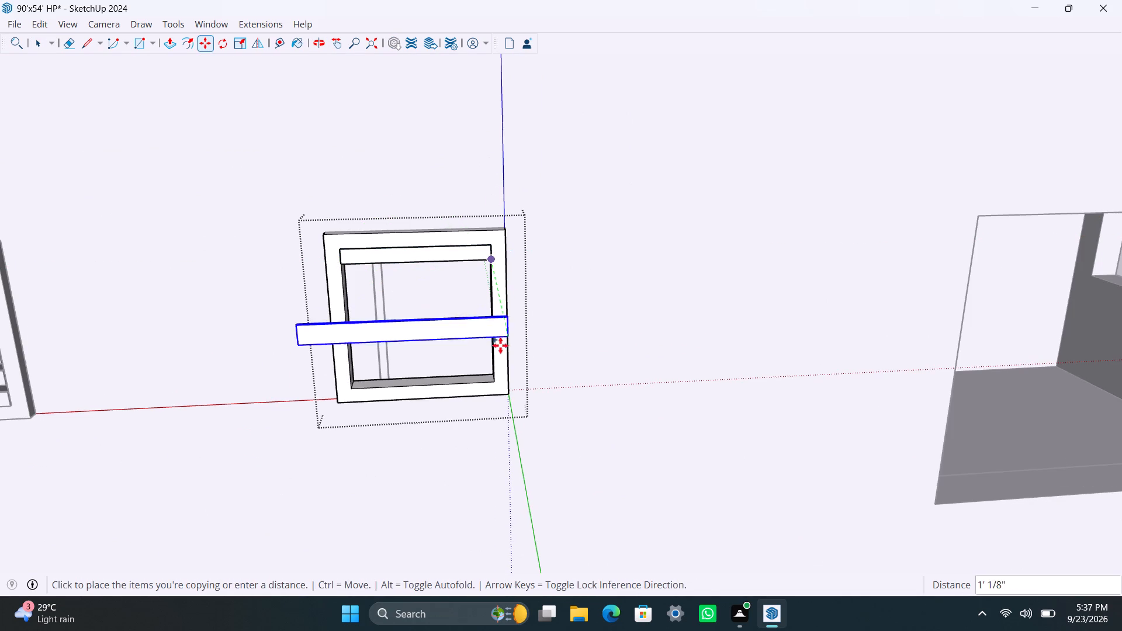
left_click(494, 378)
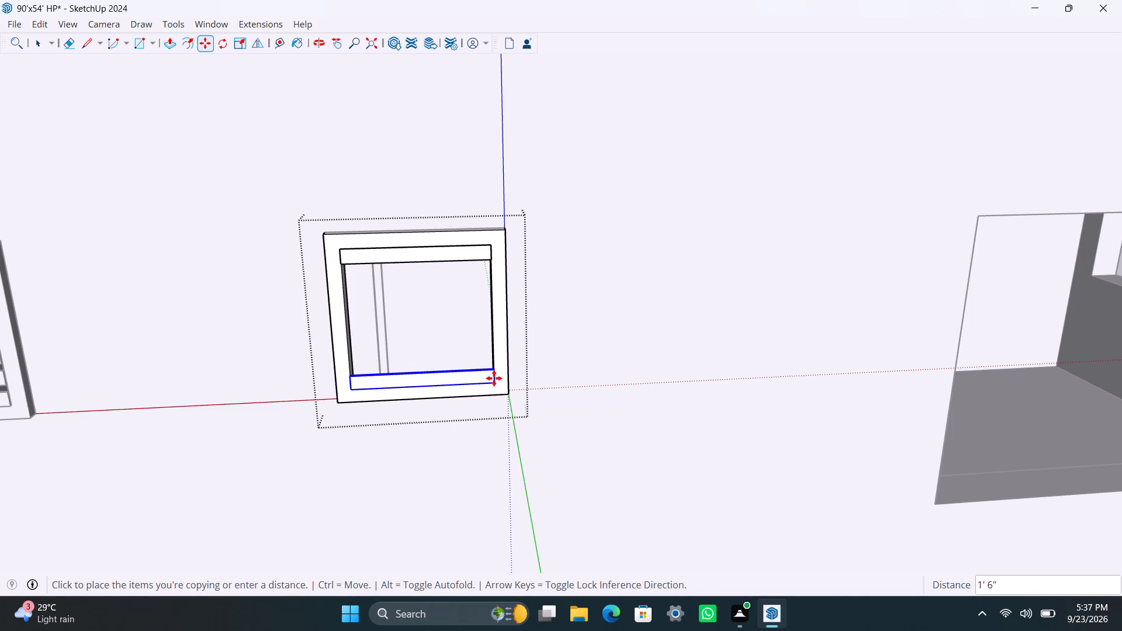
type("/6")
key("Return")
scroll(499, 369, "down", 10)
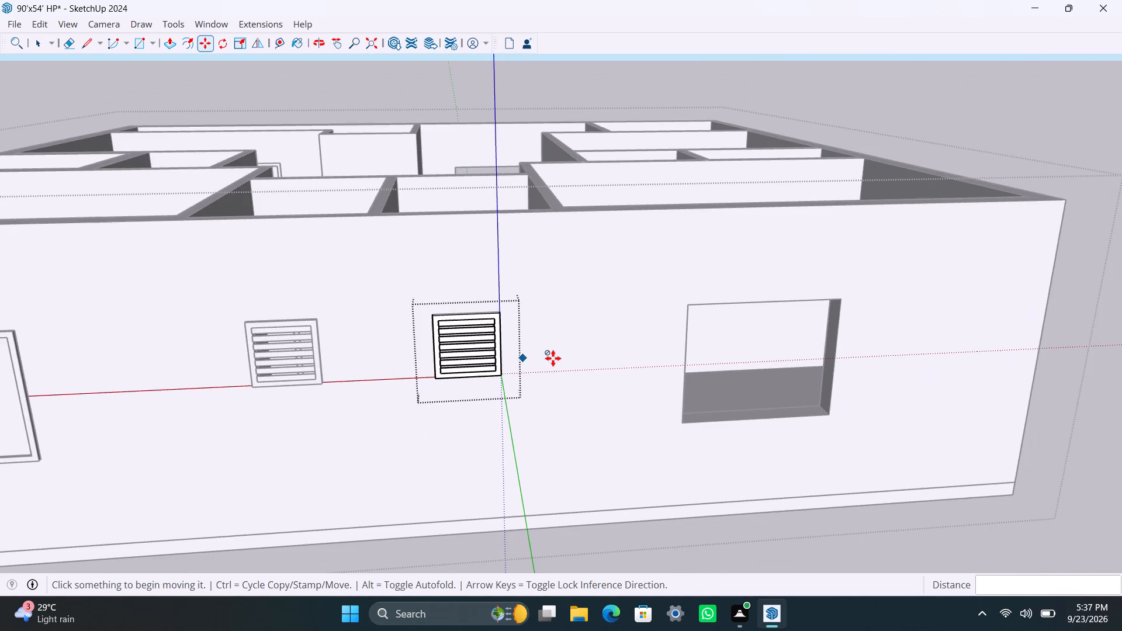
middle_click_drag(555, 357, 296, 355, "shift")
key("space")
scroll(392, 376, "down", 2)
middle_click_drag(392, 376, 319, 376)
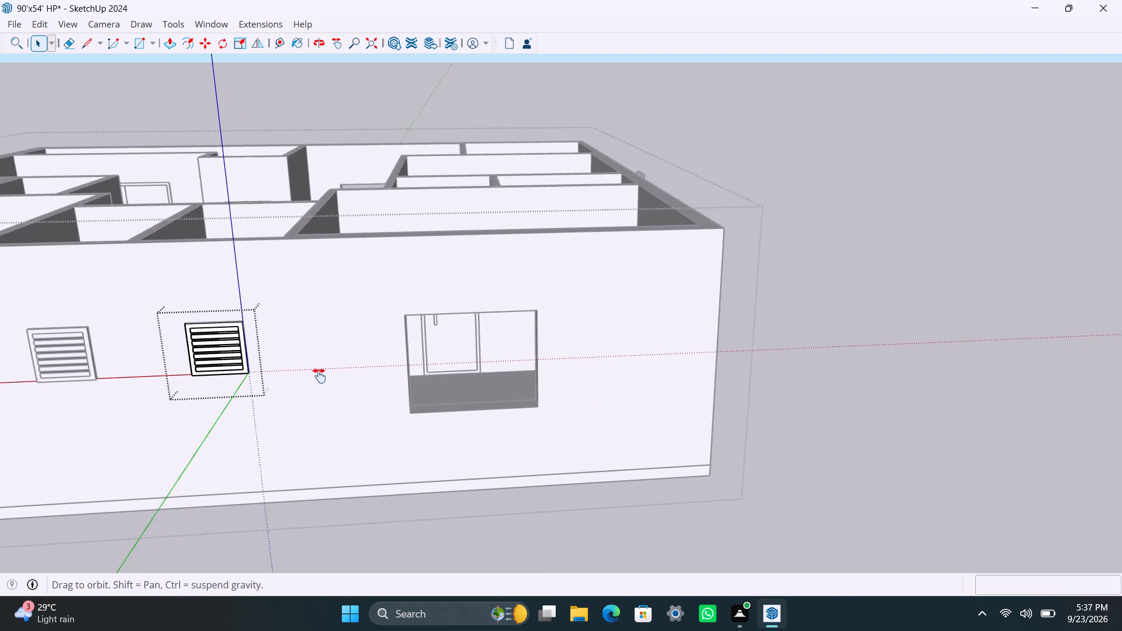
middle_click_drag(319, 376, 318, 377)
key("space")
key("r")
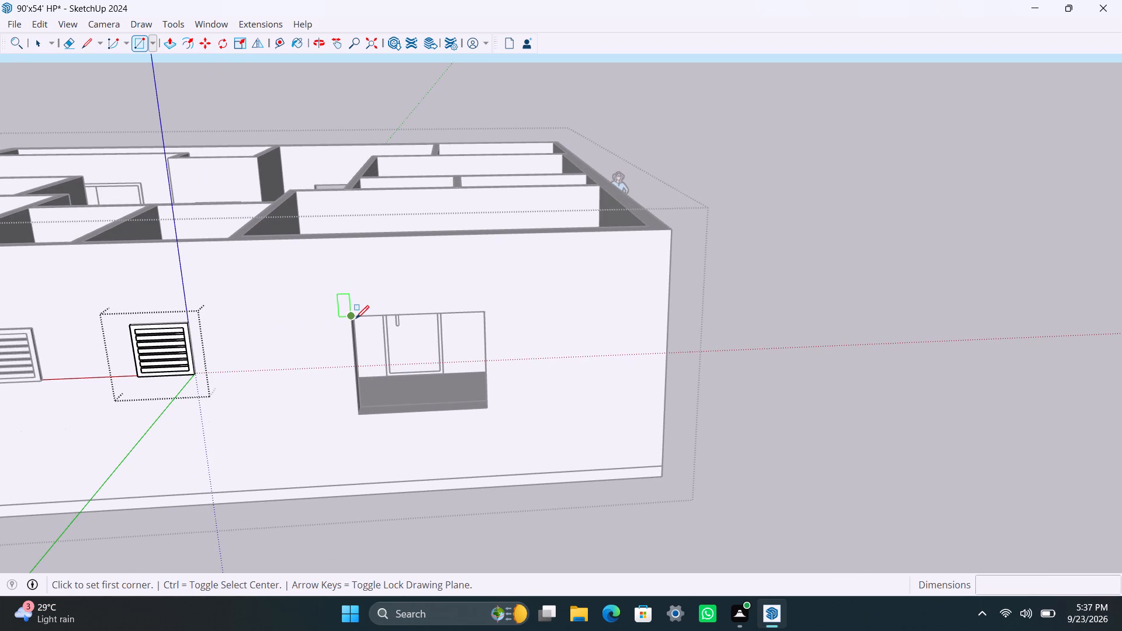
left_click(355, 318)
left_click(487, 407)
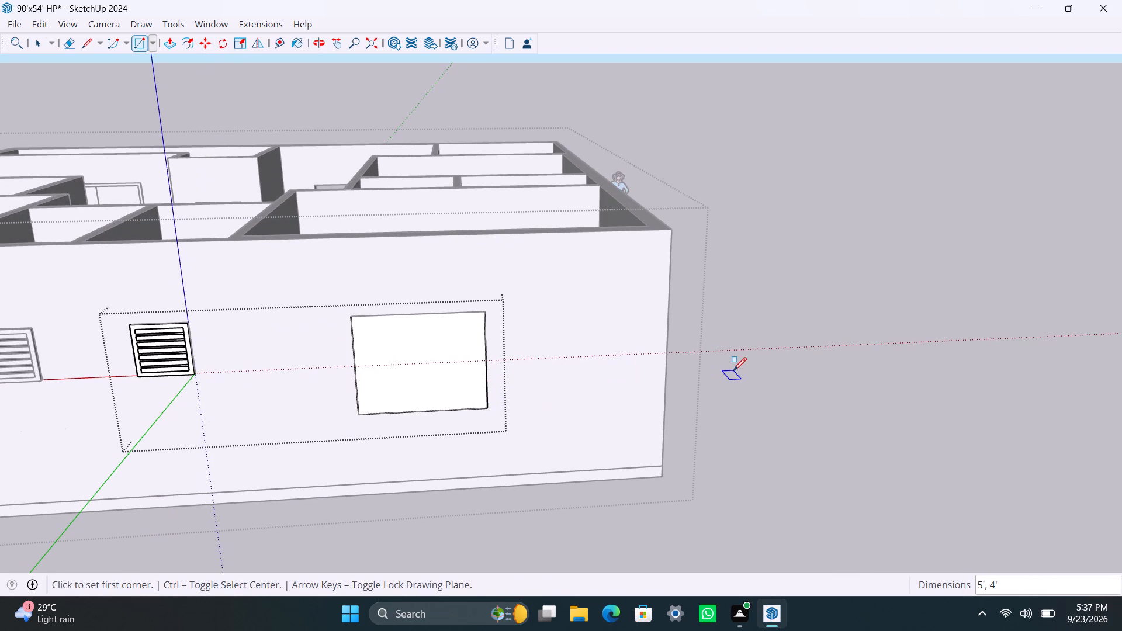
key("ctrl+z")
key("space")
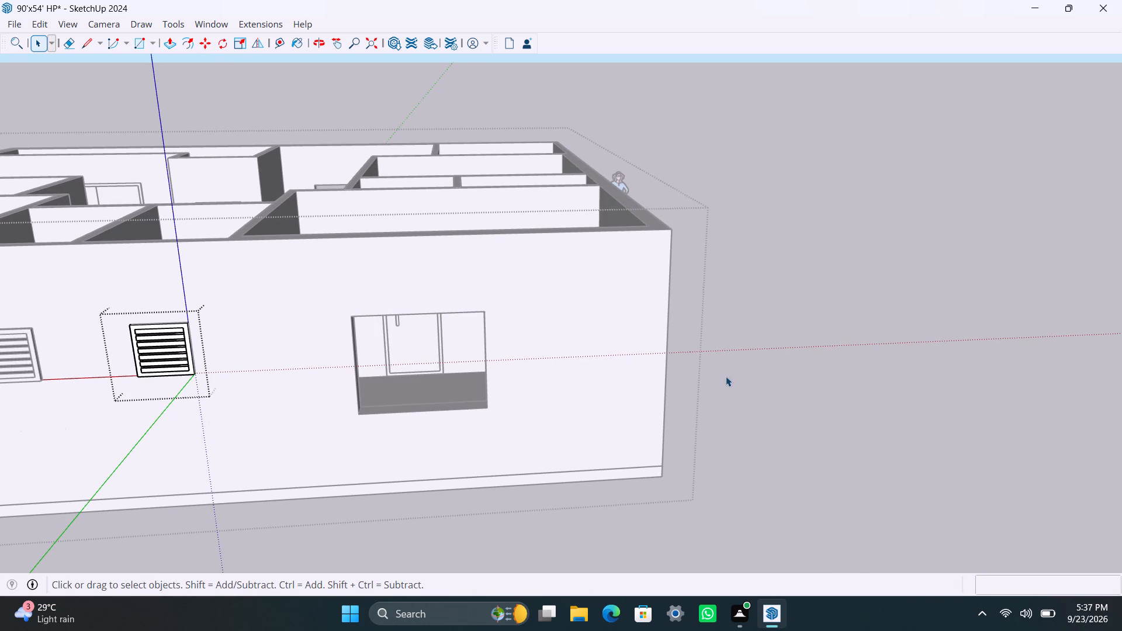
Leave the louvre group, draw a 5' x 4' rectangle over the large side-wall opening, and make it a group.
left_click(726, 376)
key("r")
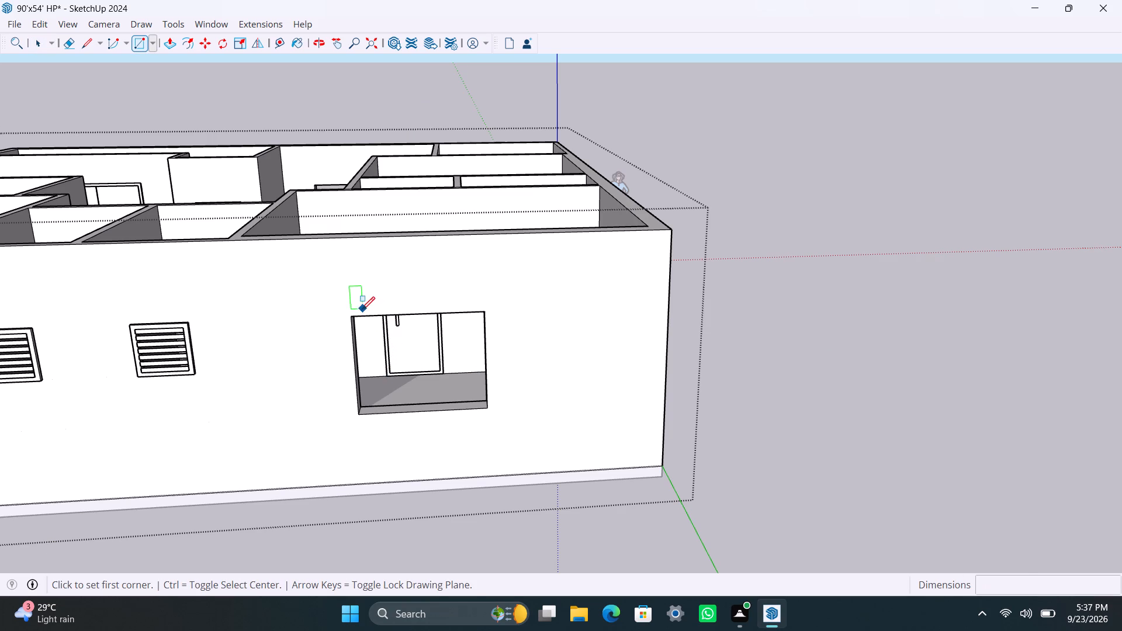
left_click(358, 316)
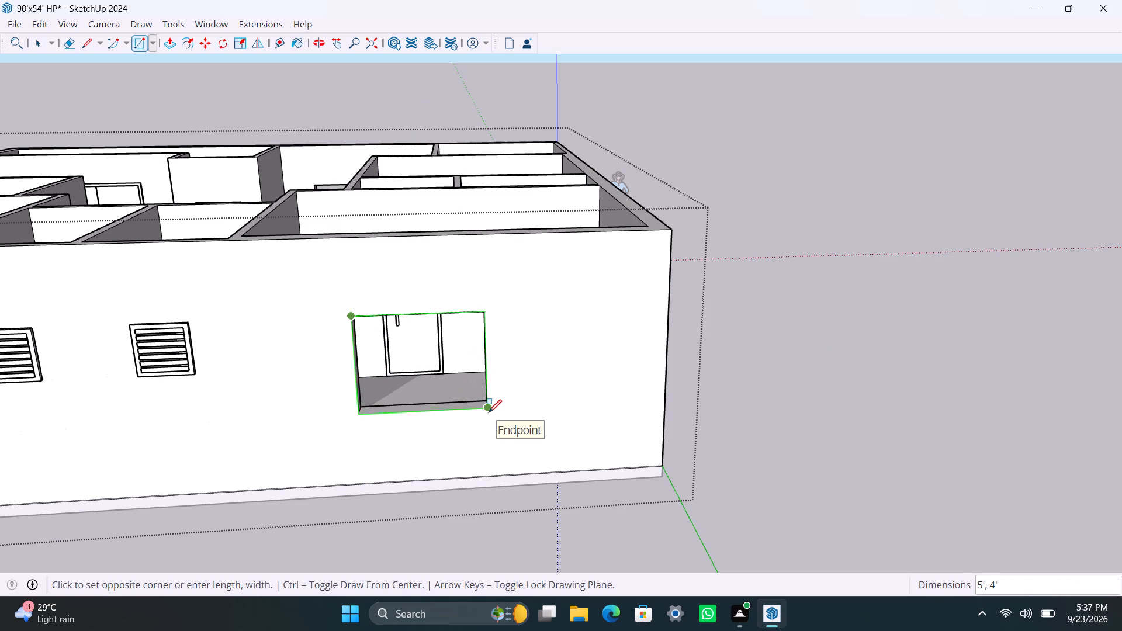
left_click(489, 412)
key("space")
double_click(427, 384)
right_click(425, 383)
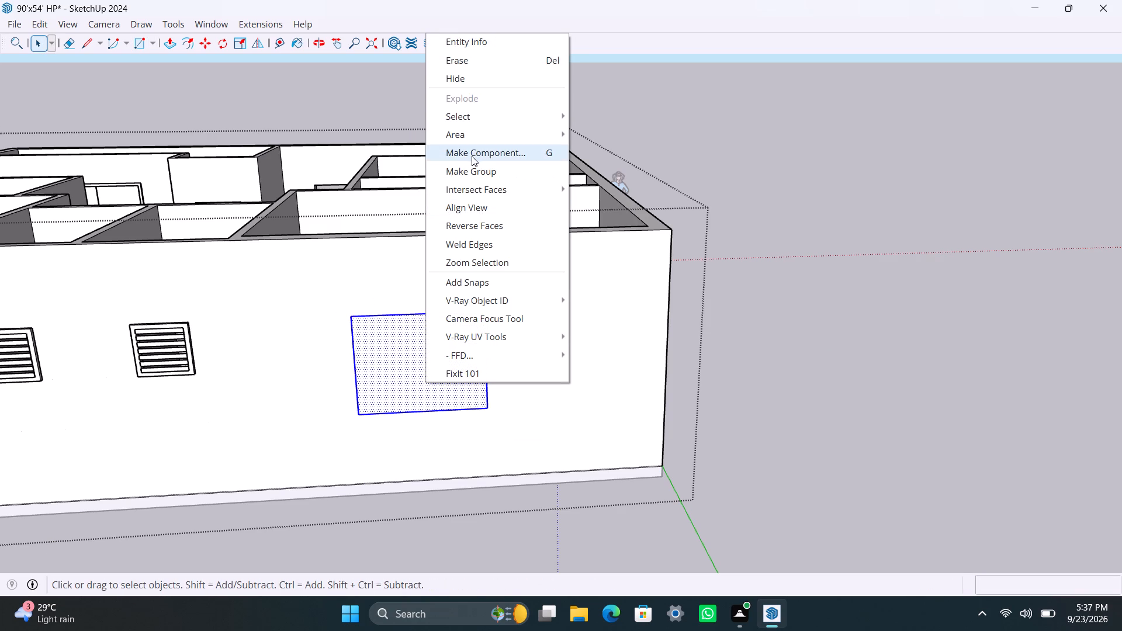
left_click(472, 164)
Inside the 5' x 4' group, offset the rectangle 2" inward and delete the inner face to leave a frame.
scroll(366, 355, "up", 2)
triple_click(366, 355)
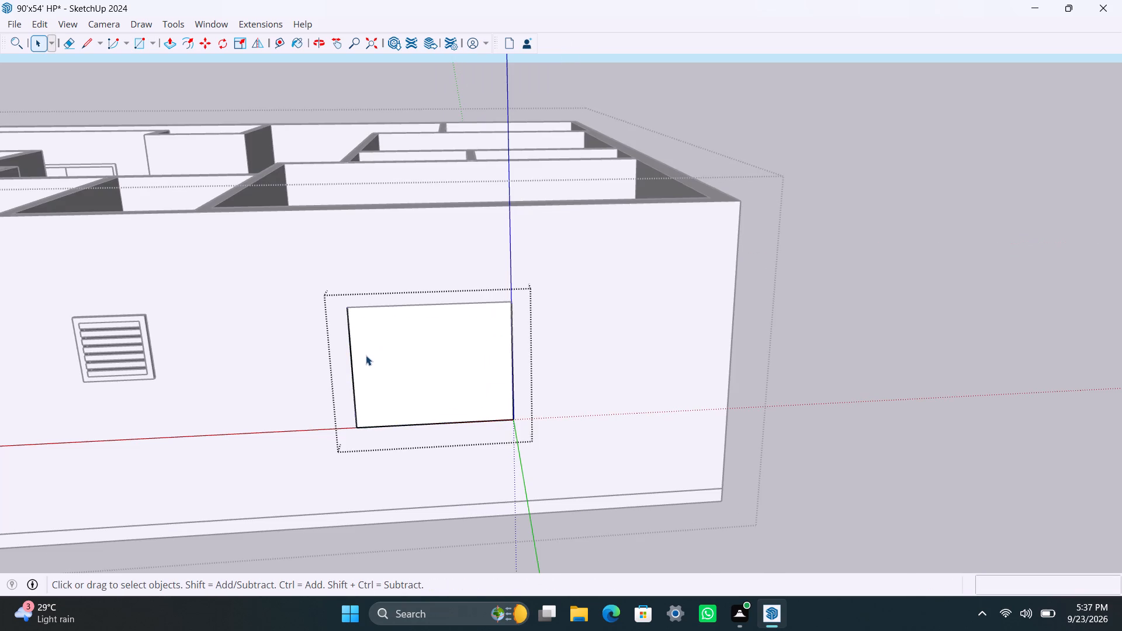
key("f")
left_click(366, 355)
type("2\"")
key("Return")
key("space")
left_click(411, 376)
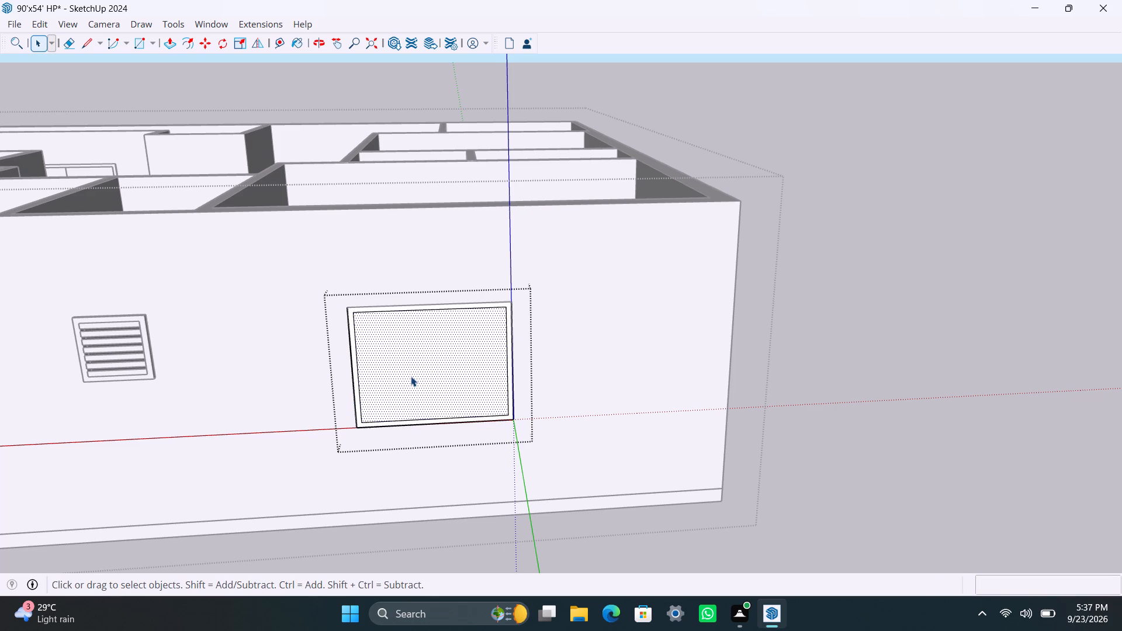
key("Delete")
Extrude the large window frame 1.5" into the opening and another 1.5" outward from its front face.
scroll(375, 425, "up", 10)
left_click(339, 404)
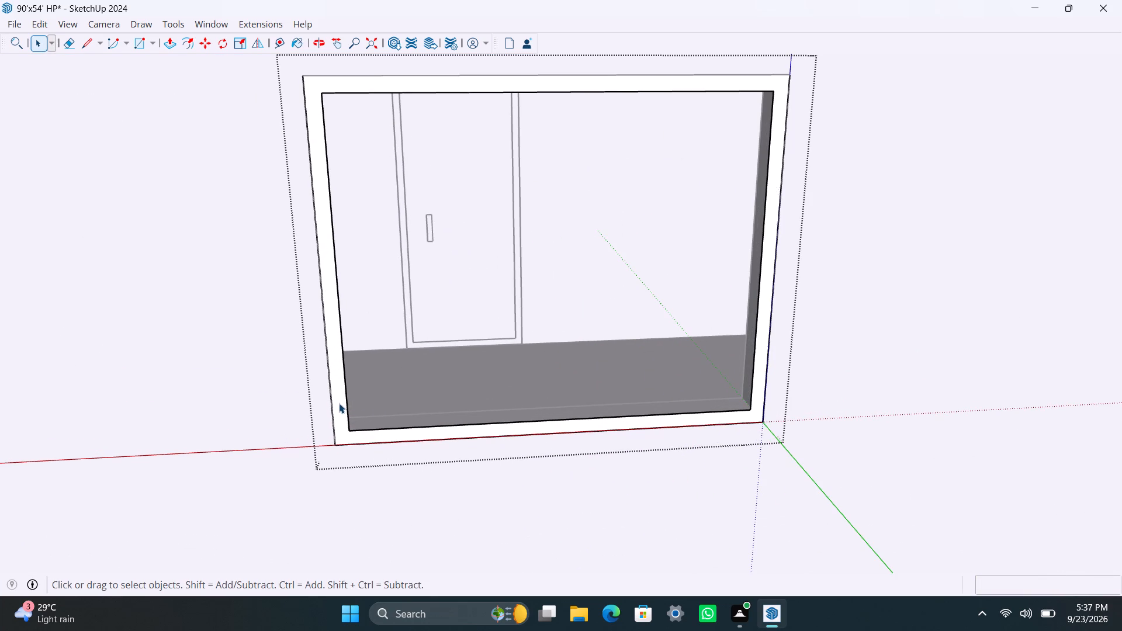
key("p")
left_click(339, 403)
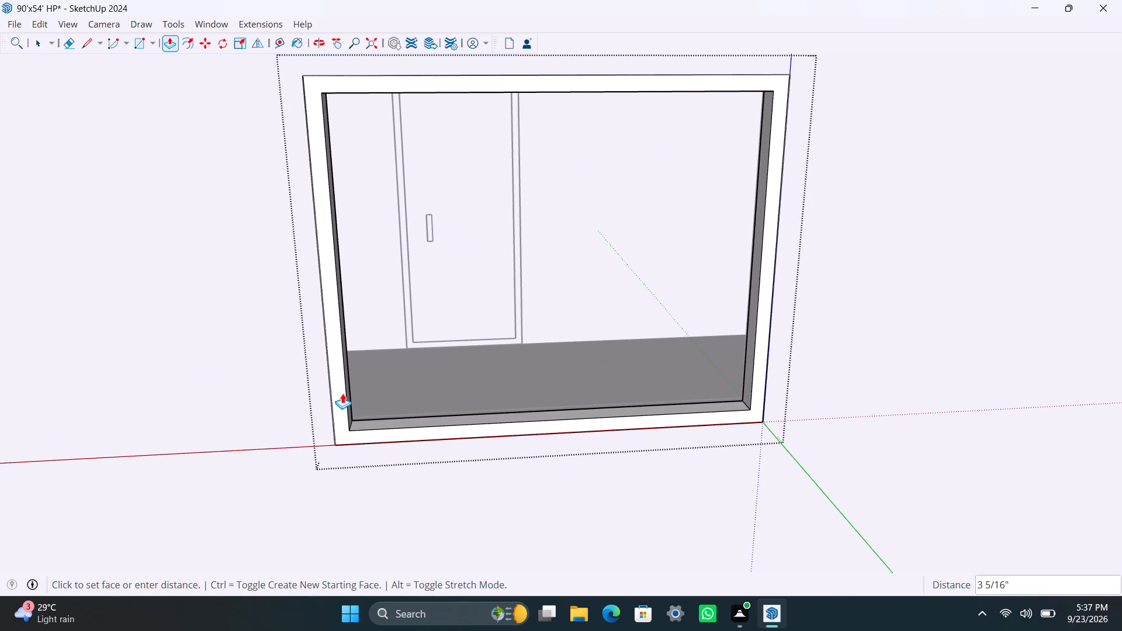
type("1.5\"")
key("Return")
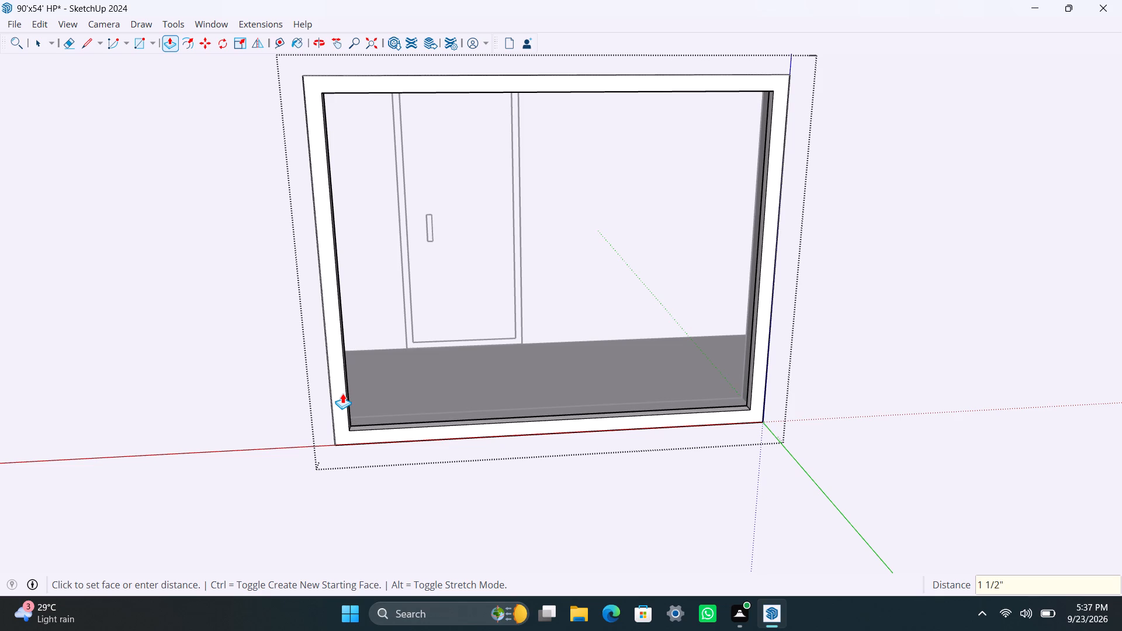
left_click(342, 403)
type("1.5\"")
key("Return")
key("space")
Draw a rectangle over half the width of the frame's inner opening at full height, and delete the face filling the other half.
scroll(344, 407, "down", 5)
scroll(296, 250, "down", 3)
middle_click_drag(342, 310, 296, 336, "shift")
scroll(262, 307, "up", 2)
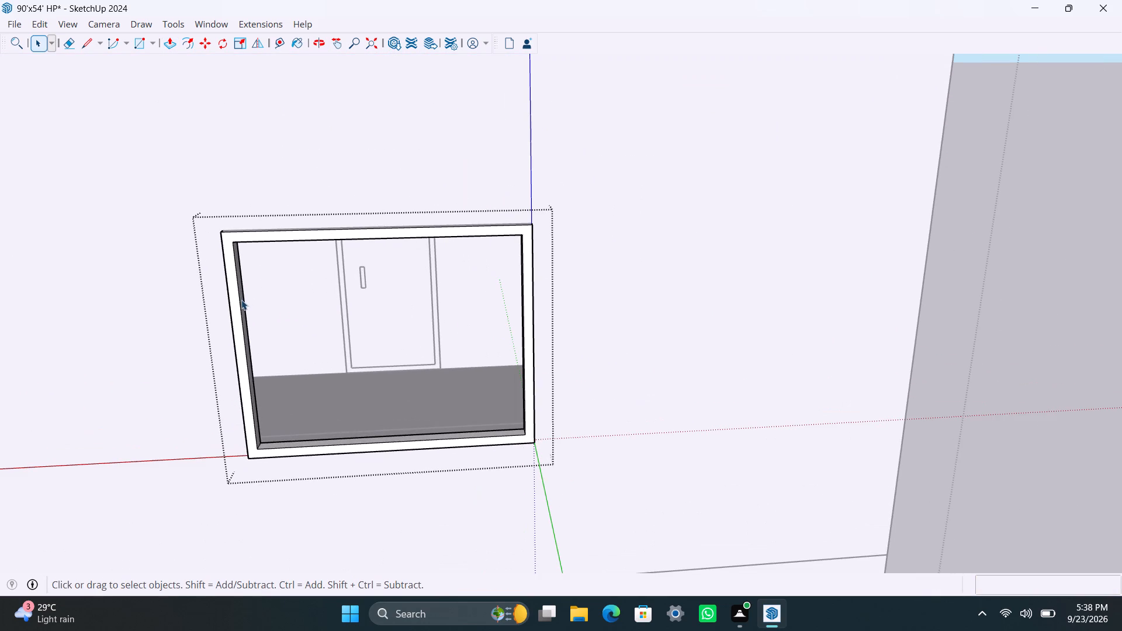
key("r")
left_click(237, 246)
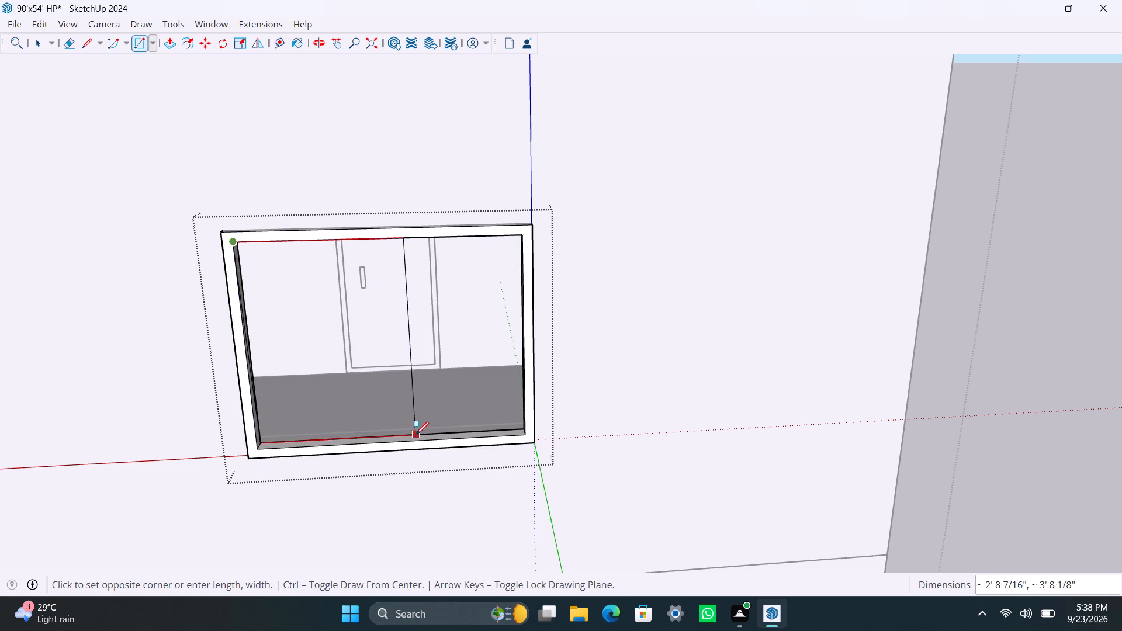
left_click(397, 439)
key("space")
left_click(424, 417)
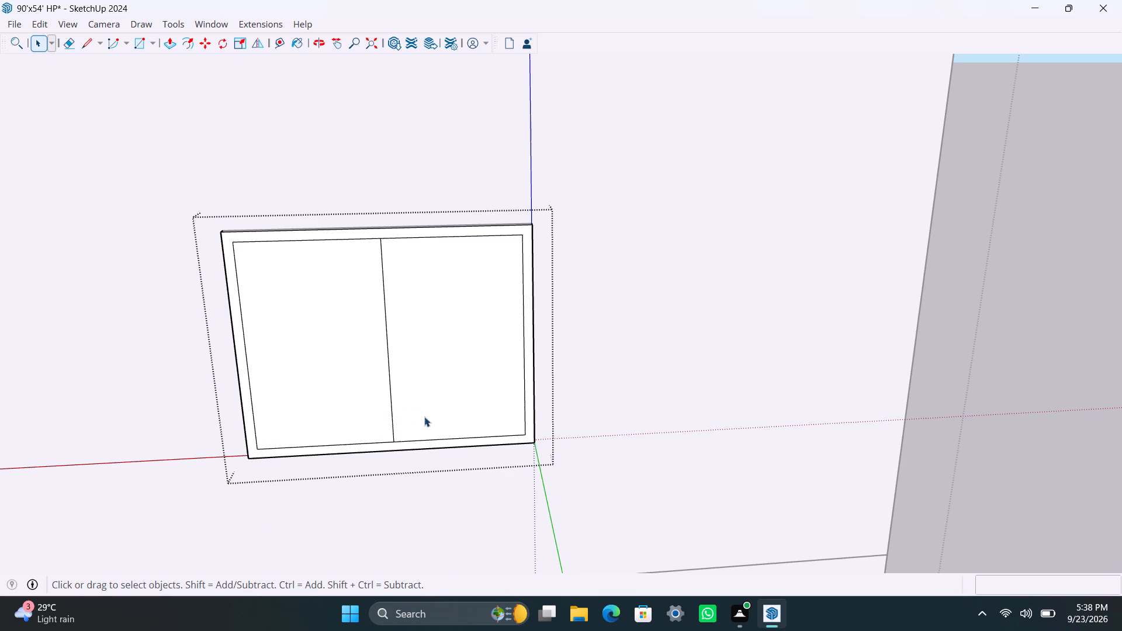
key("Delete")
Make the remaining half-width face inside the window frame a group and extrude it about 1/4" into a pane.
double_click(356, 419)
right_click(356, 416)
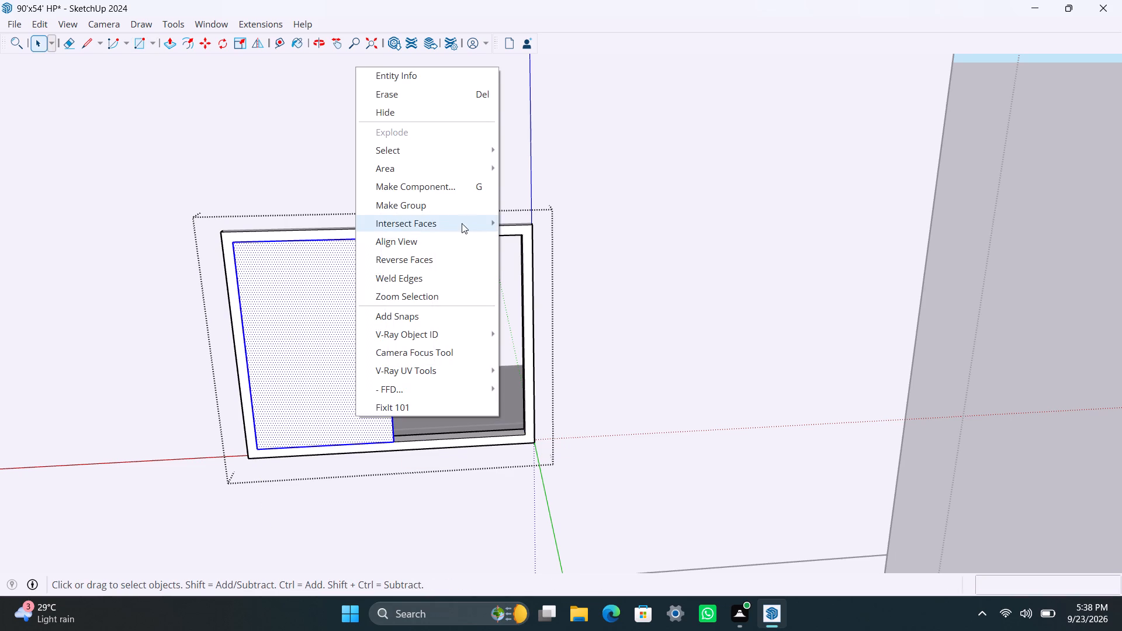
left_click(451, 209)
scroll(365, 438, "up", 3)
middle_click_drag(366, 442, 242, 505)
scroll(335, 339, "up", 1)
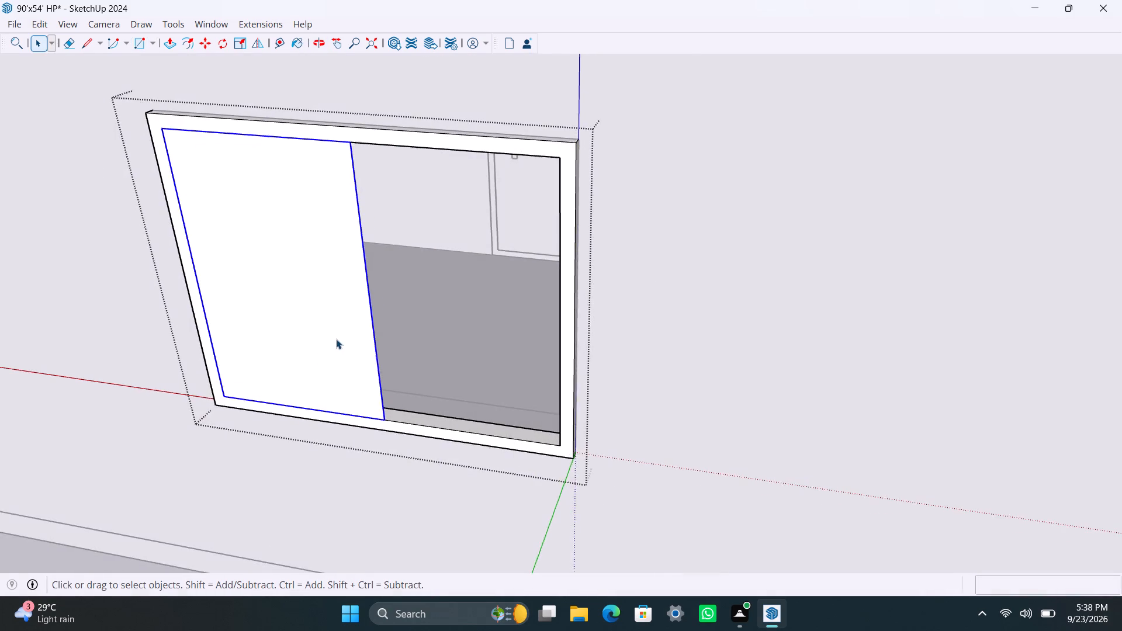
scroll(336, 339, "up", 2)
triple_click(341, 346)
key("p")
left_click(341, 346)
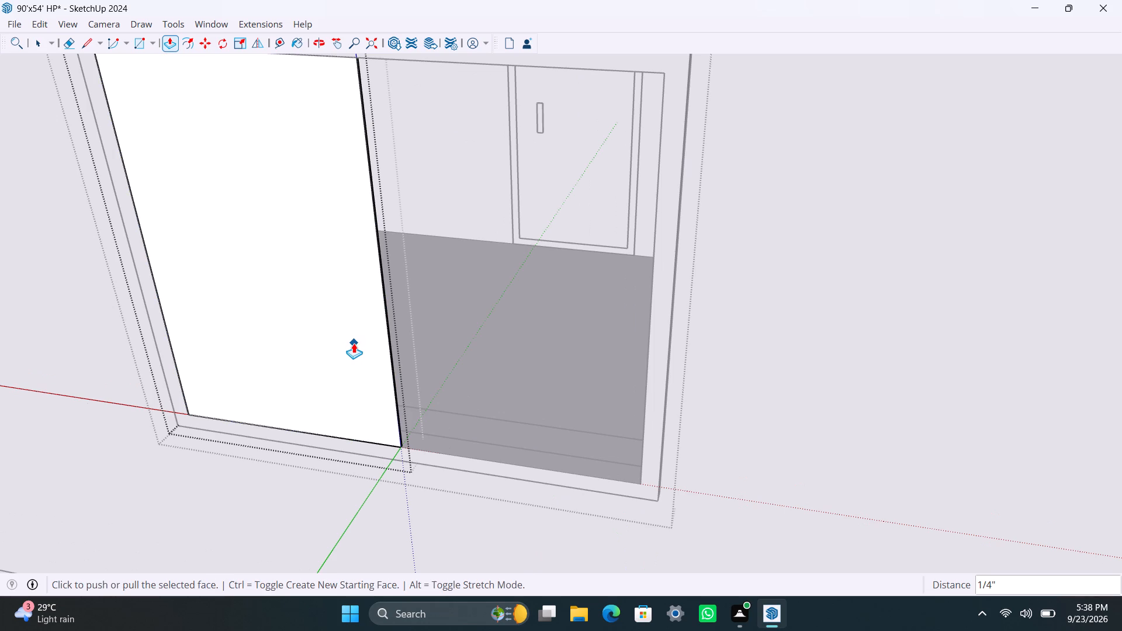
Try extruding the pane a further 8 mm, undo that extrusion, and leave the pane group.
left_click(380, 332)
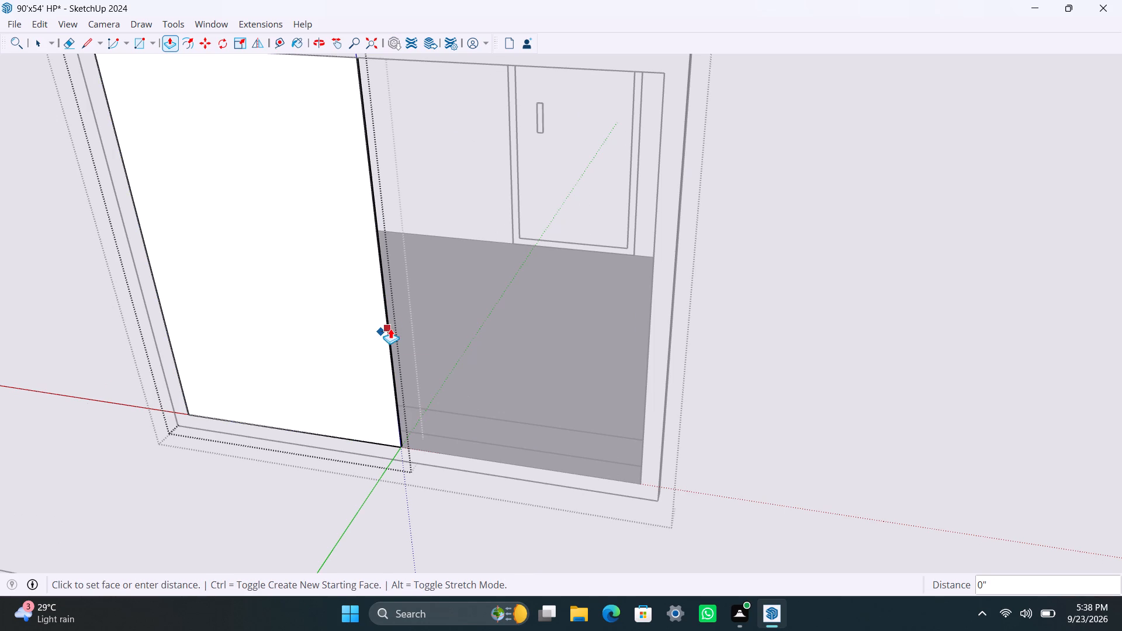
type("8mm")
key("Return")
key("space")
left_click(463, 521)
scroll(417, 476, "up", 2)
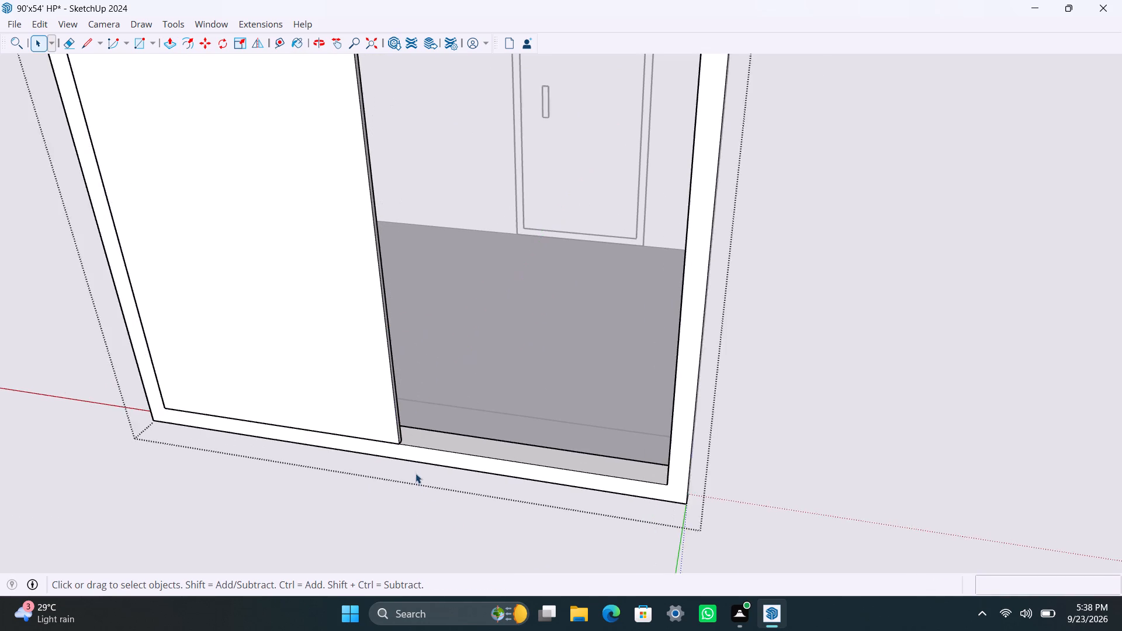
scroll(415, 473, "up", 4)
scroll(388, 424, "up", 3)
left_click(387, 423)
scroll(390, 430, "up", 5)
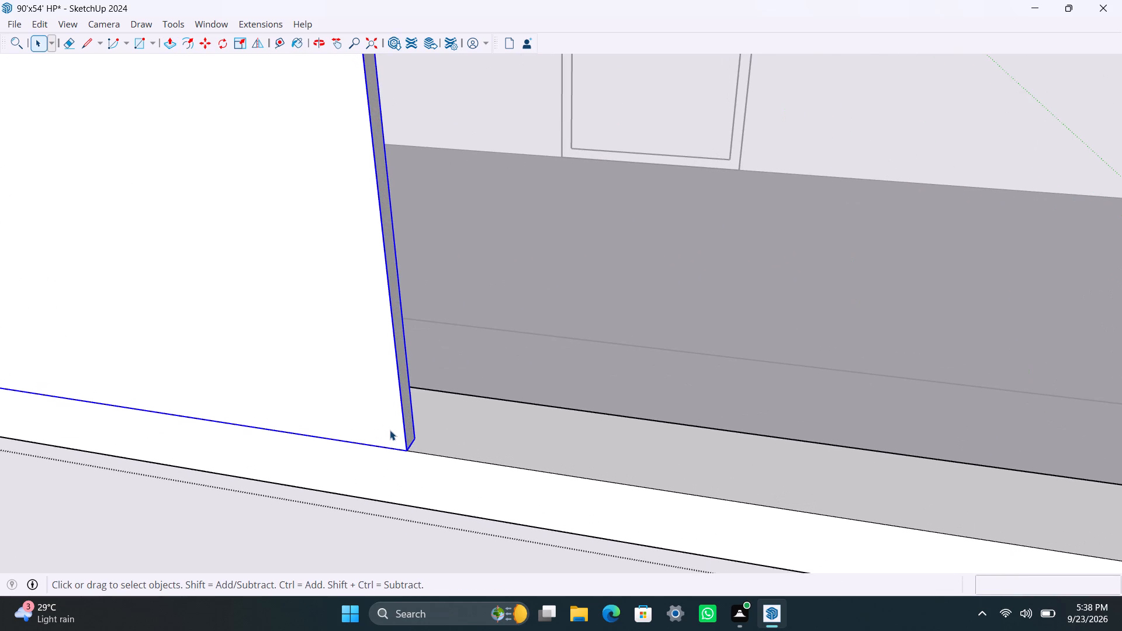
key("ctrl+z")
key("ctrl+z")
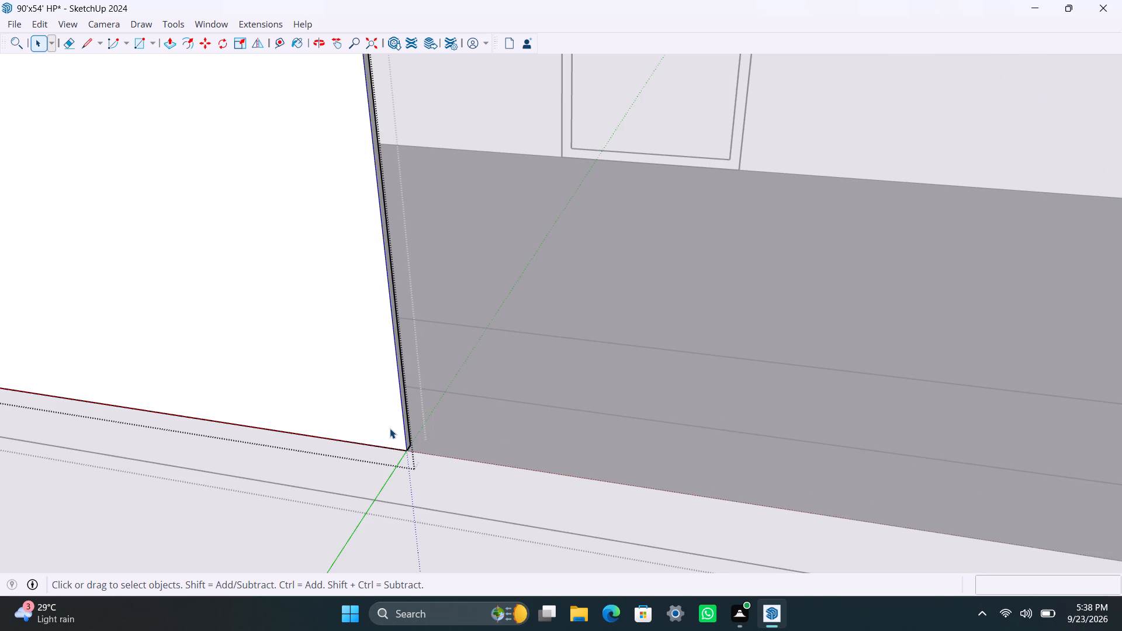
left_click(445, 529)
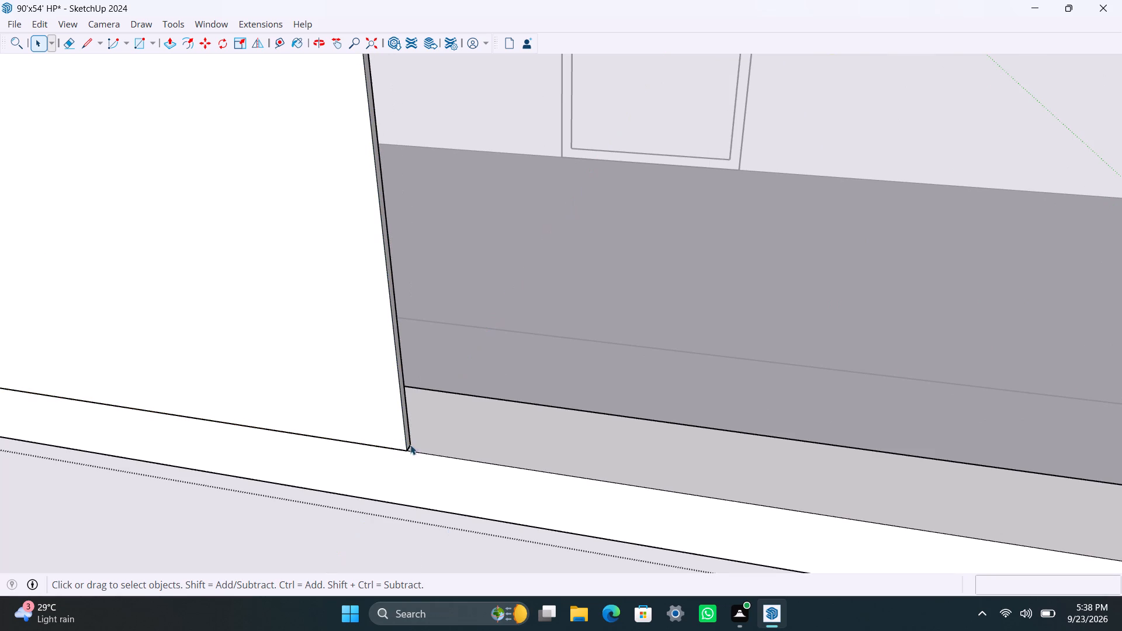
Move the pane about 1 3/8" back into the depth of the window frame.
left_click(401, 429)
scroll(416, 450, "up", 4)
middle_click_drag(416, 446, 386, 462)
key("m")
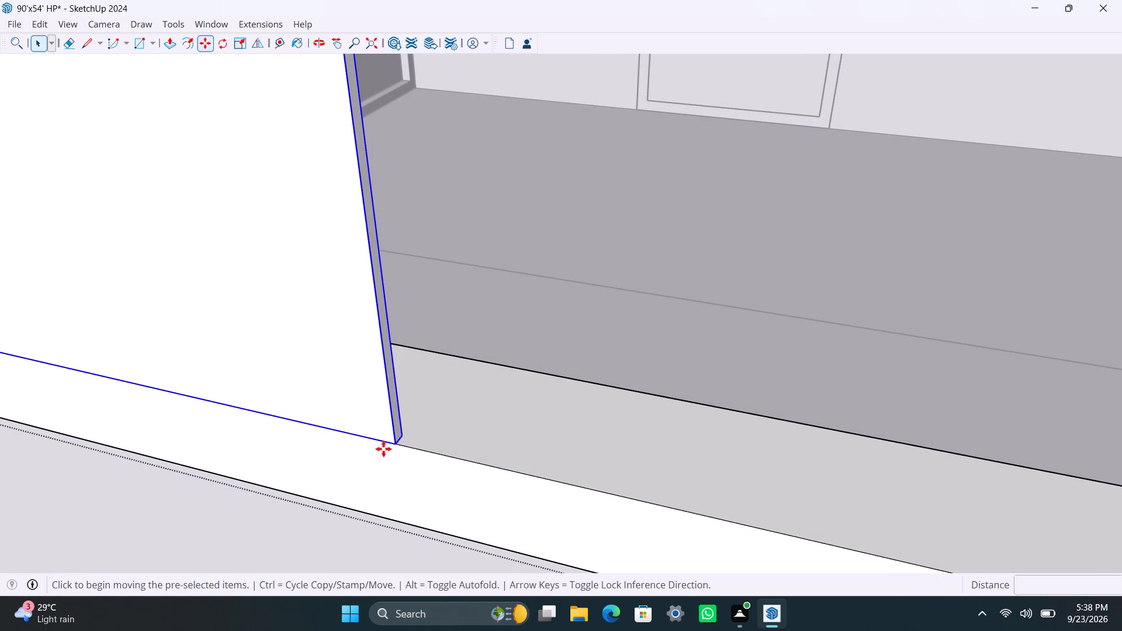
left_click(393, 441)
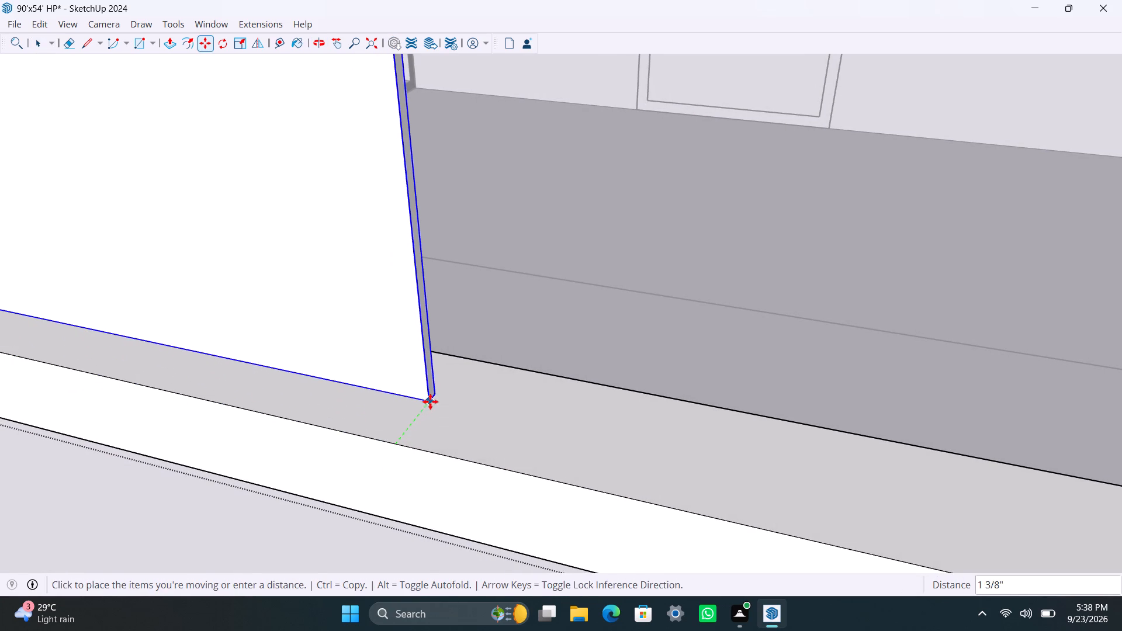
left_click(430, 400)
scroll(431, 408, "down", 20)
scroll(431, 408, "down", 1)
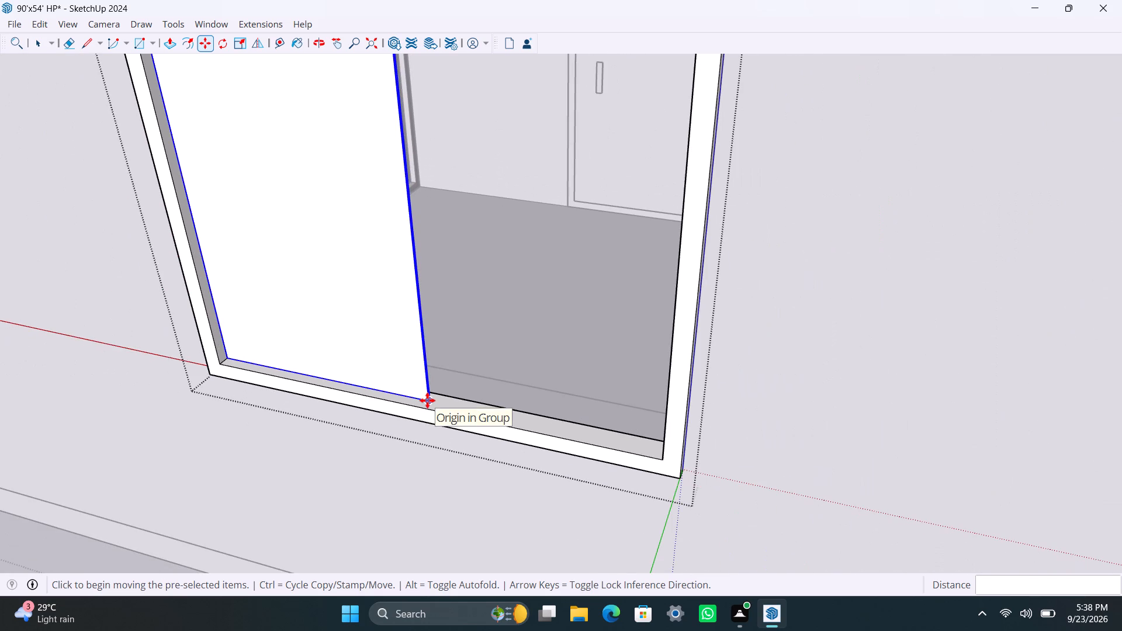
Copy the pane to the empty half of the frame, set its back against the first pane's front plane, and leave the window group.
left_click(427, 400, "ctrl")
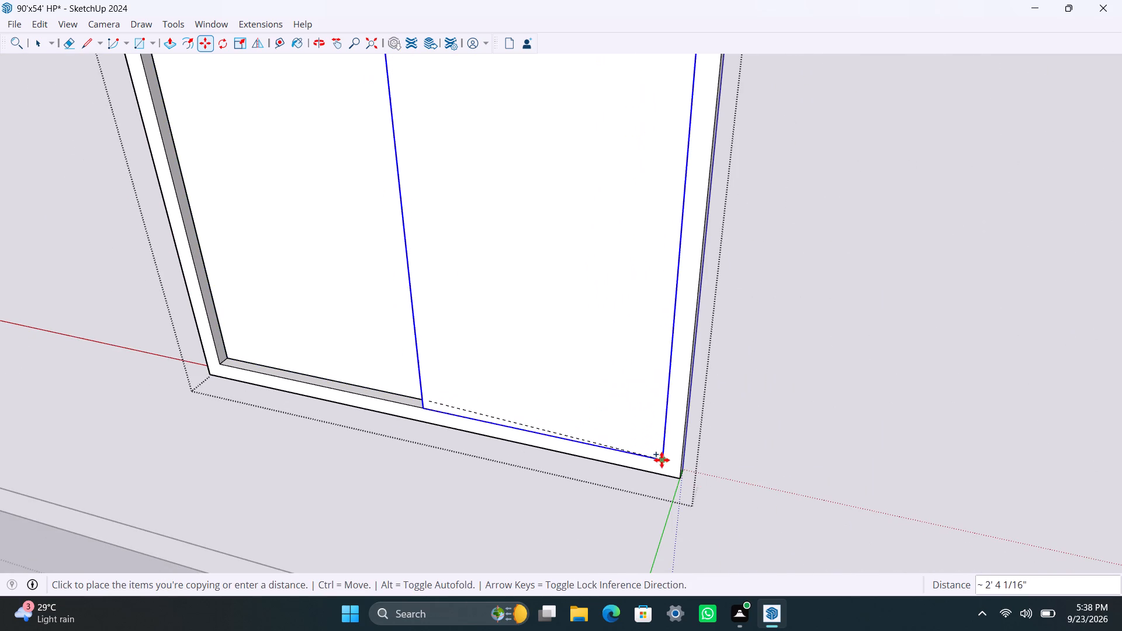
left_click(662, 460)
scroll(509, 440, "up", 8)
middle_click_drag(440, 408, 785, 386)
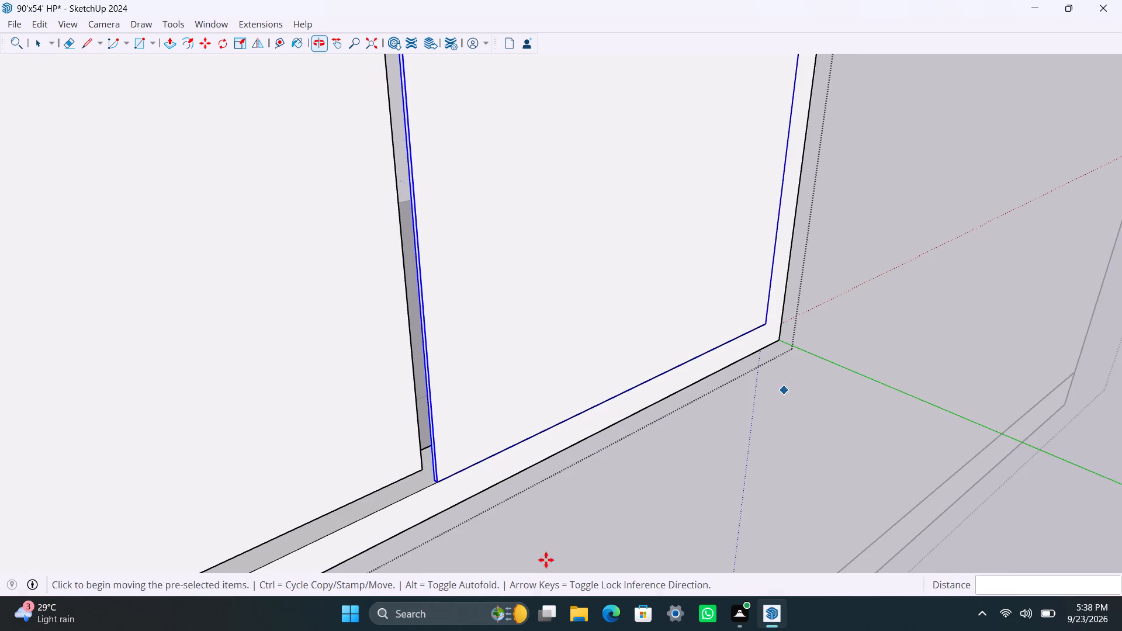
scroll(435, 501, "up", 2)
middle_click_drag(435, 499, 503, 457, "shift")
scroll(490, 440, "up", 7)
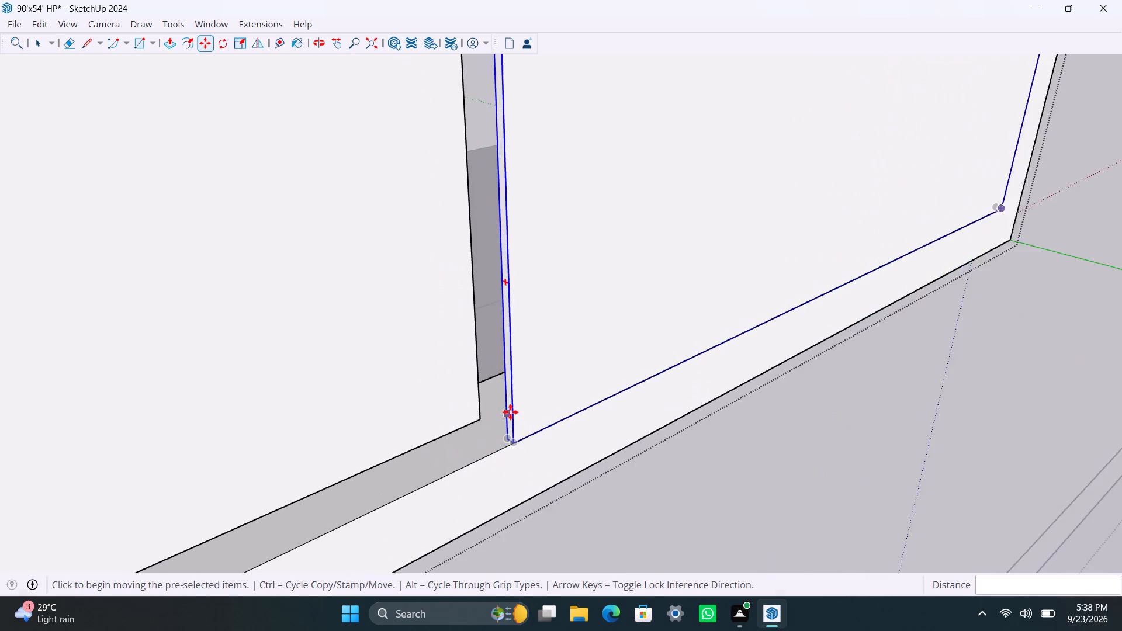
scroll(510, 412, "up", 3)
scroll(487, 463, "up", 6)
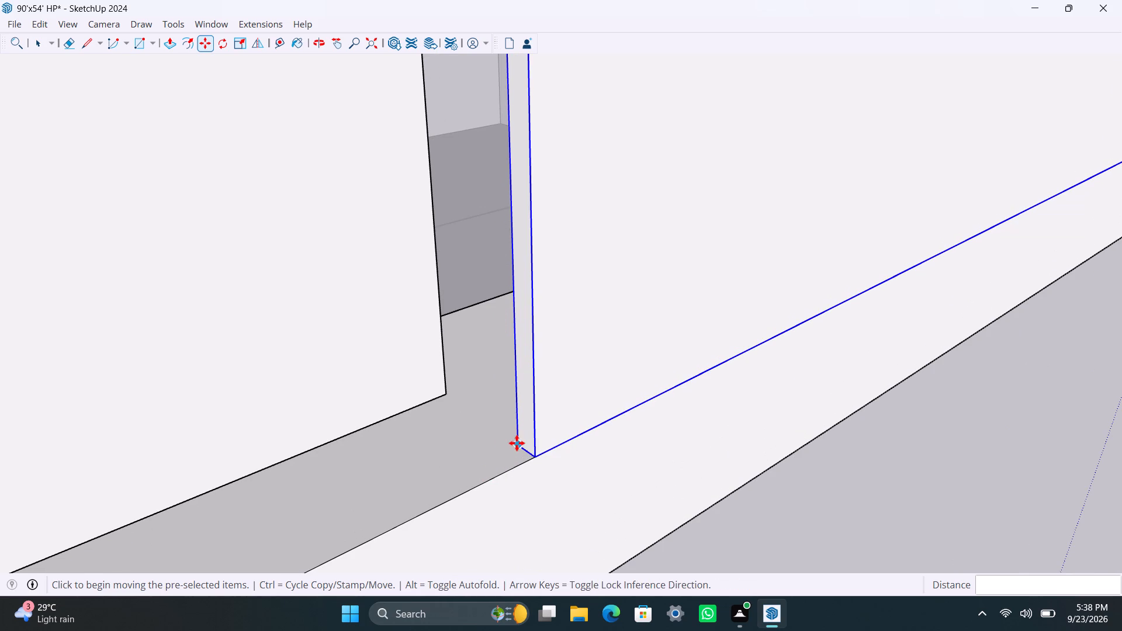
left_click(517, 443)
left_click(450, 391)
scroll(423, 400, "down", 9)
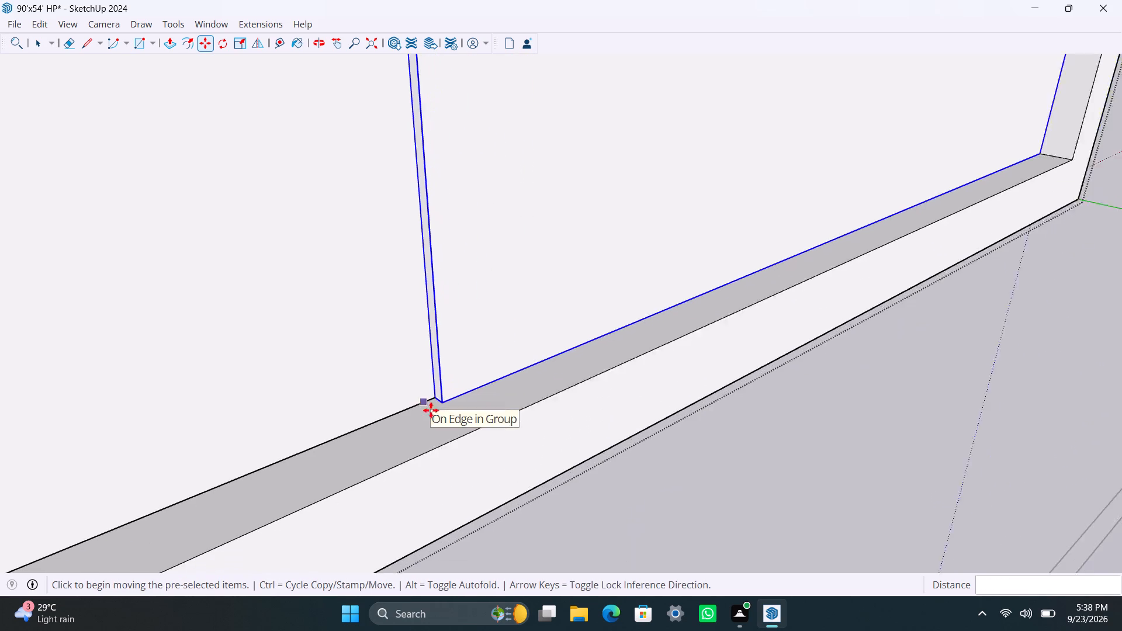
scroll(431, 410, "down", 20)
scroll(431, 410, "down", 19)
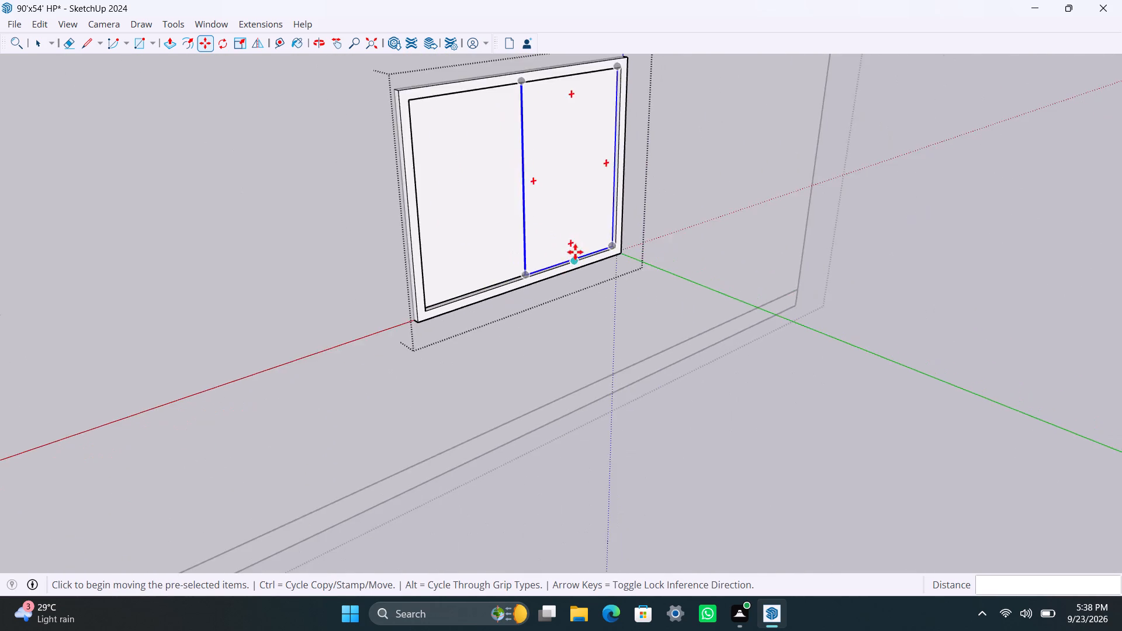
scroll(575, 252, "down", 11)
key("space")
left_click(766, 450)
On the adjacent exterior wall, draw a rectangle over the large opening beside the small one, near the wall's end, and make it a group.
scroll(784, 339, "down", 4)
middle_click_drag(797, 334, 296, 353)
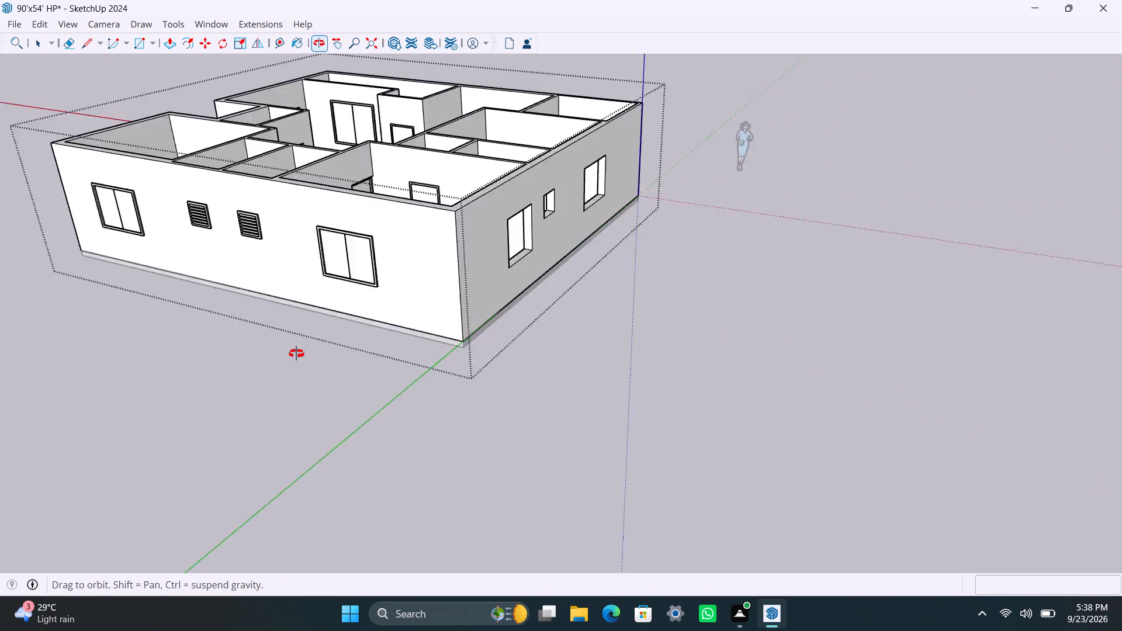
middle_click_drag(296, 353, 84, 363)
scroll(244, 320, "down", 3)
middle_click_drag(397, 384, 445, 540, "shift")
scroll(449, 411, "up", 4)
middle_click_drag(406, 298, 363, 213)
scroll(401, 223, "up", 3)
middle_click_drag(407, 287, 386, 311, "shift")
scroll(402, 314, "up", 3)
middle_click_drag(510, 280, 521, 266)
scroll(358, 310, "up", 4)
scroll(376, 301, "down", 2)
key("r")
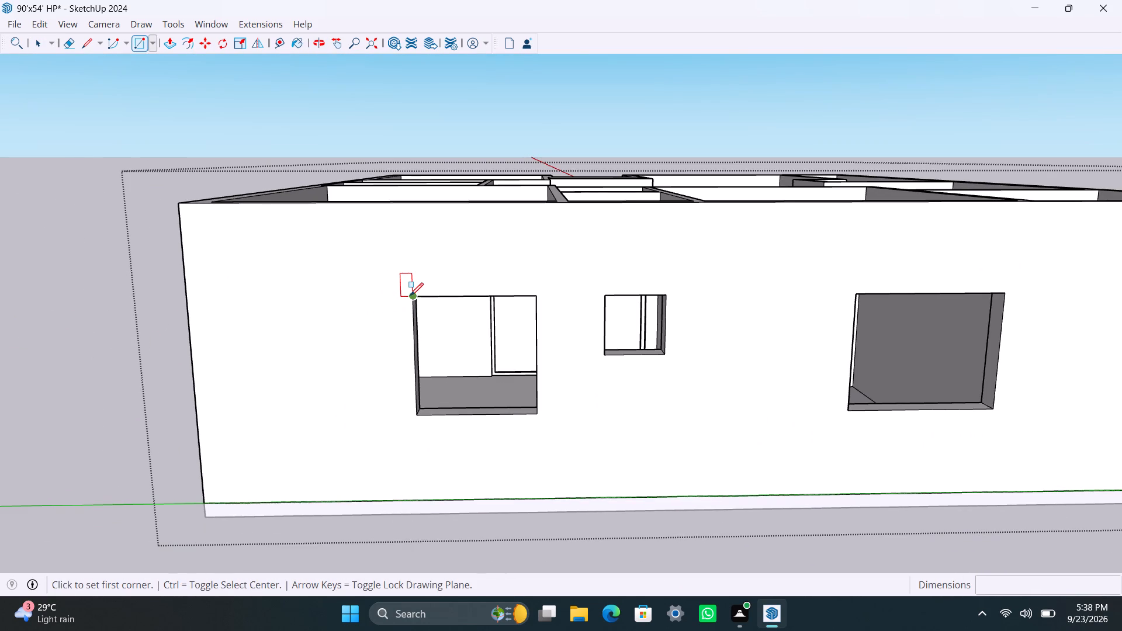
left_click_drag(411, 296, 412, 301)
left_click(539, 411)
key("space")
double_click(515, 386)
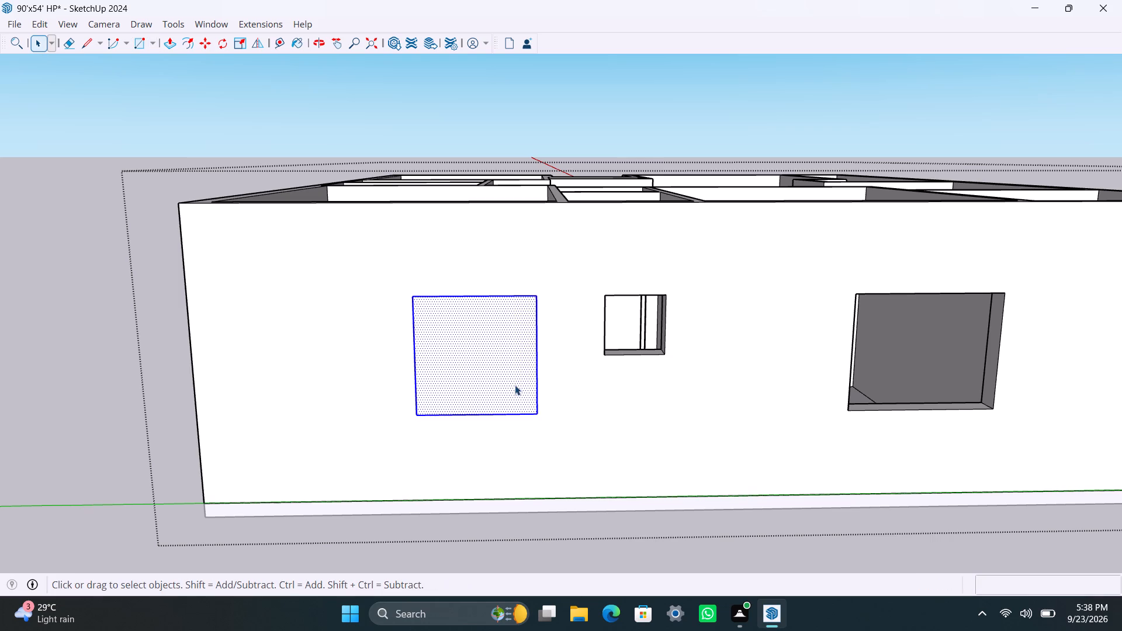
right_click(515, 385)
left_click(536, 175)
Inside the new group, offset the rectangle 2" inward and delete the inner face to leave a frame.
scroll(431, 345, "up", 3)
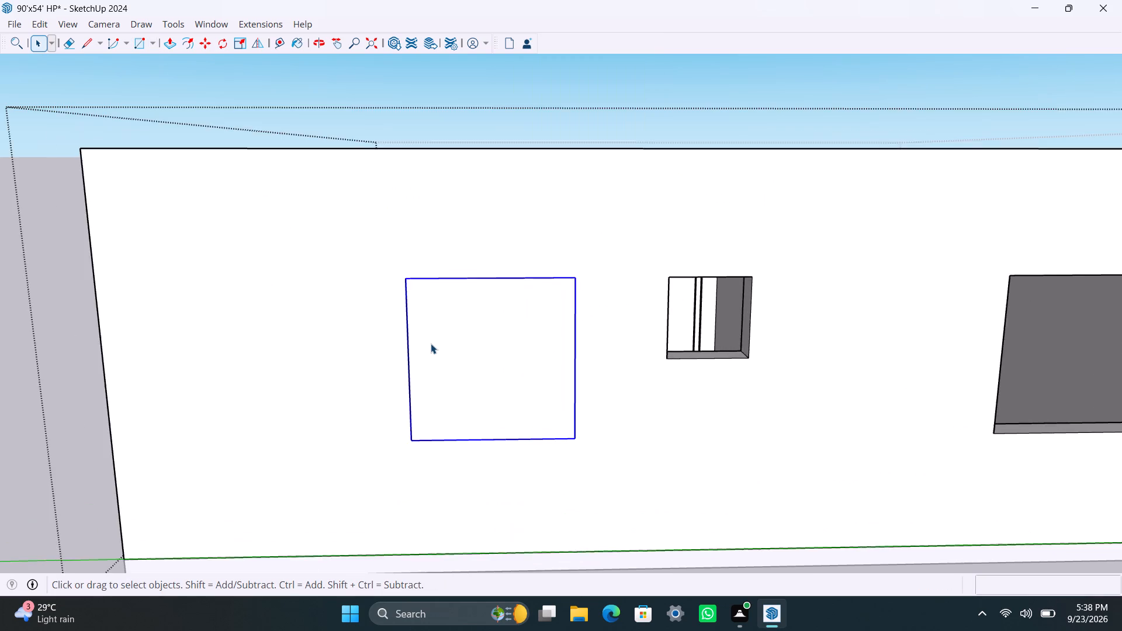
triple_click(431, 344)
key("f")
left_click(431, 344)
type("2\"")
key("Return")
key("space")
left_click(494, 376)
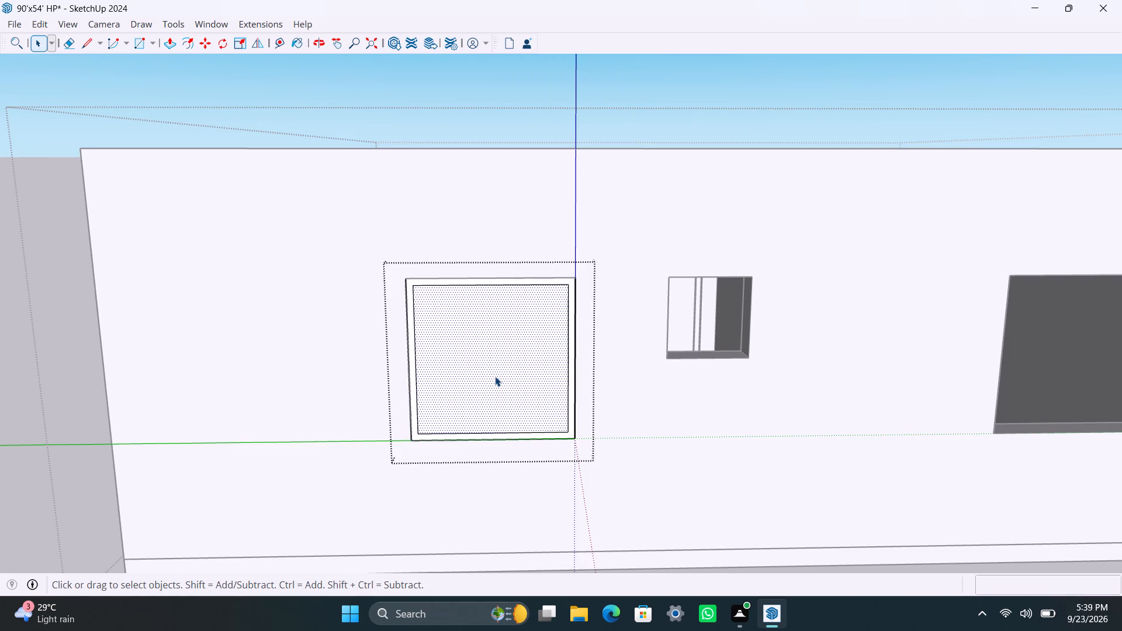
key("Delete")
Extrude the new window frame 1.5", and extrude its front face another 1.5".
scroll(406, 411, "up", 4)
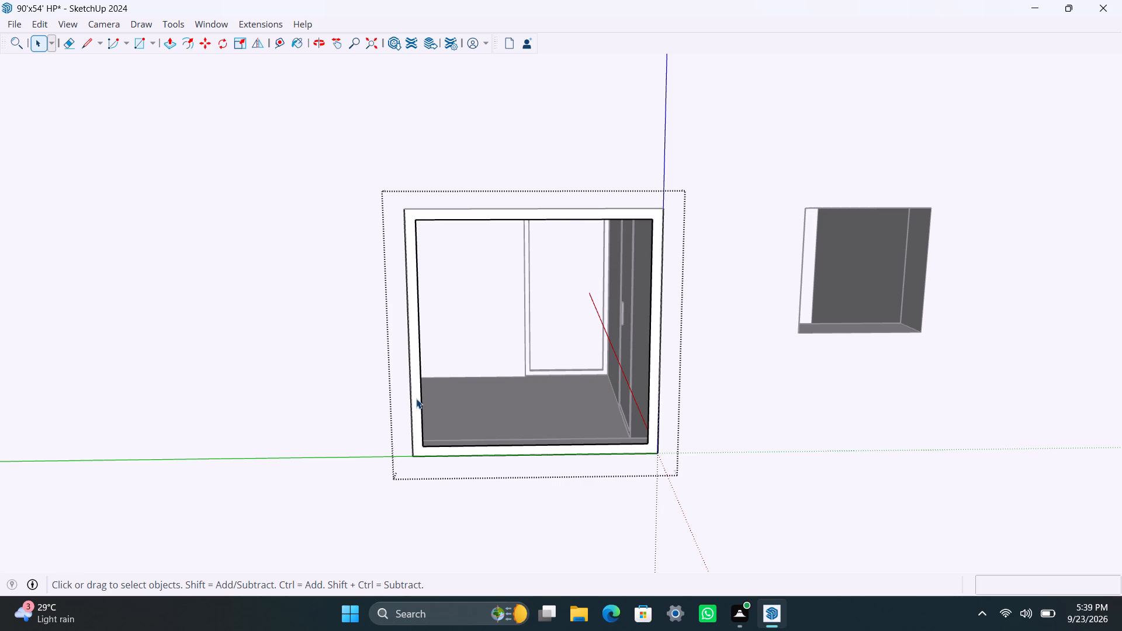
left_click(416, 398)
key("p")
left_click(416, 398)
type("1.5\"")
key("Return")
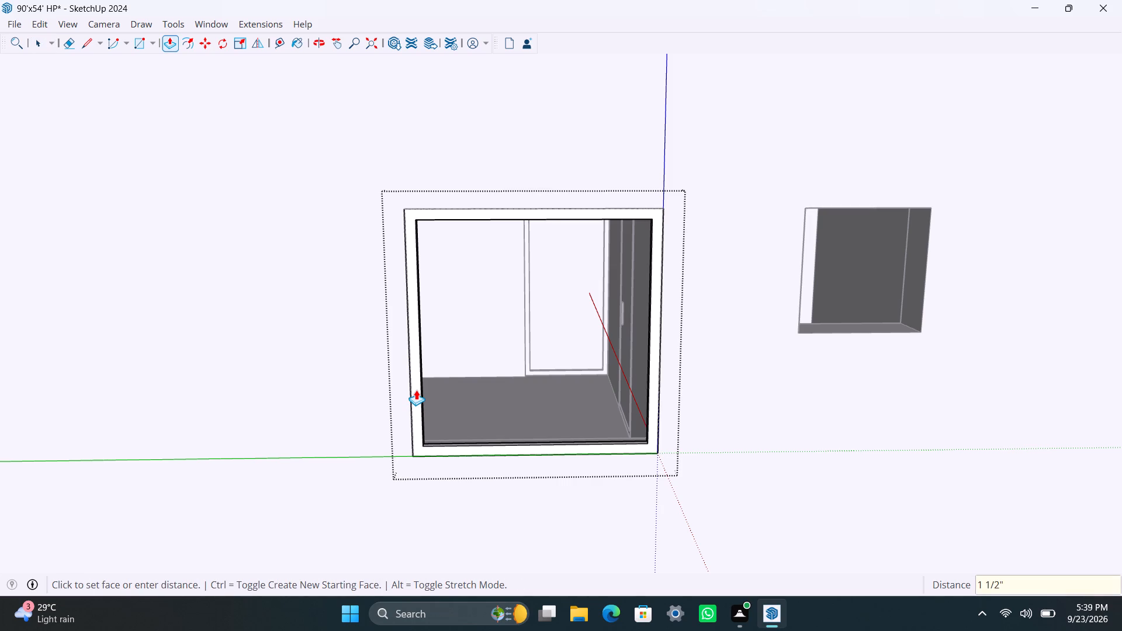
left_click(418, 397)
type("1.5\"")
key("Return")
key("space")
Draw a 1' 10" by 3' 8" rectangle over half of the frame's inner opening and delete the face filling the other half.
scroll(427, 311, "down", 5)
middle_click_drag(424, 234, 321, 406)
scroll(374, 364, "up", 5)
middle_click_drag(369, 356, 306, 440, "shift")
scroll(467, 487, "up", 3)
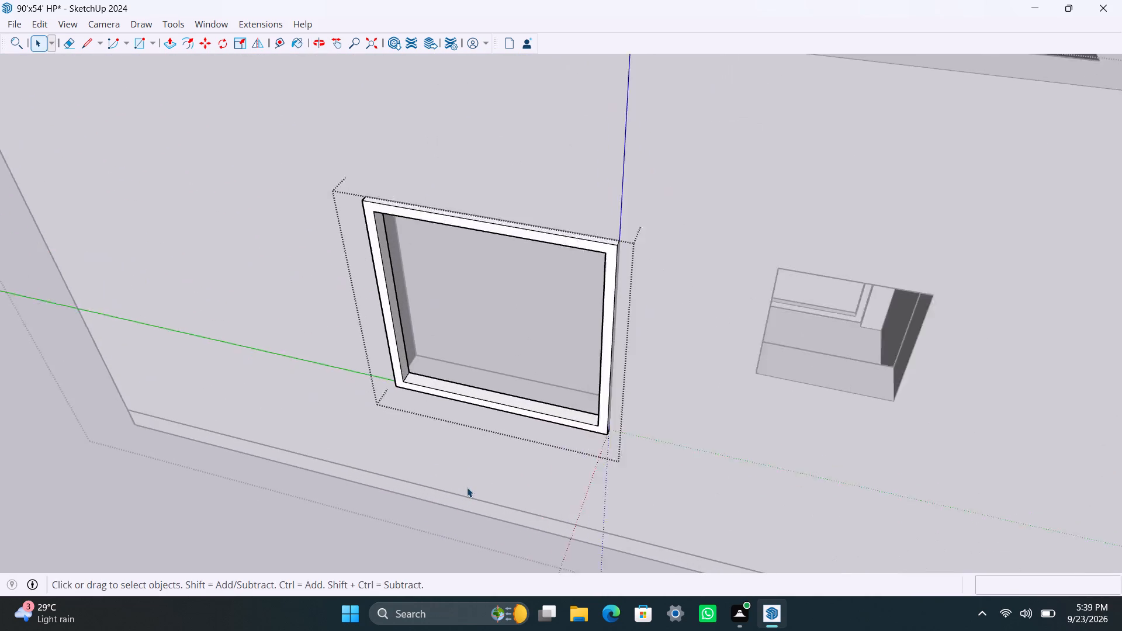
middle_click_drag(515, 491, 563, 487)
key("r")
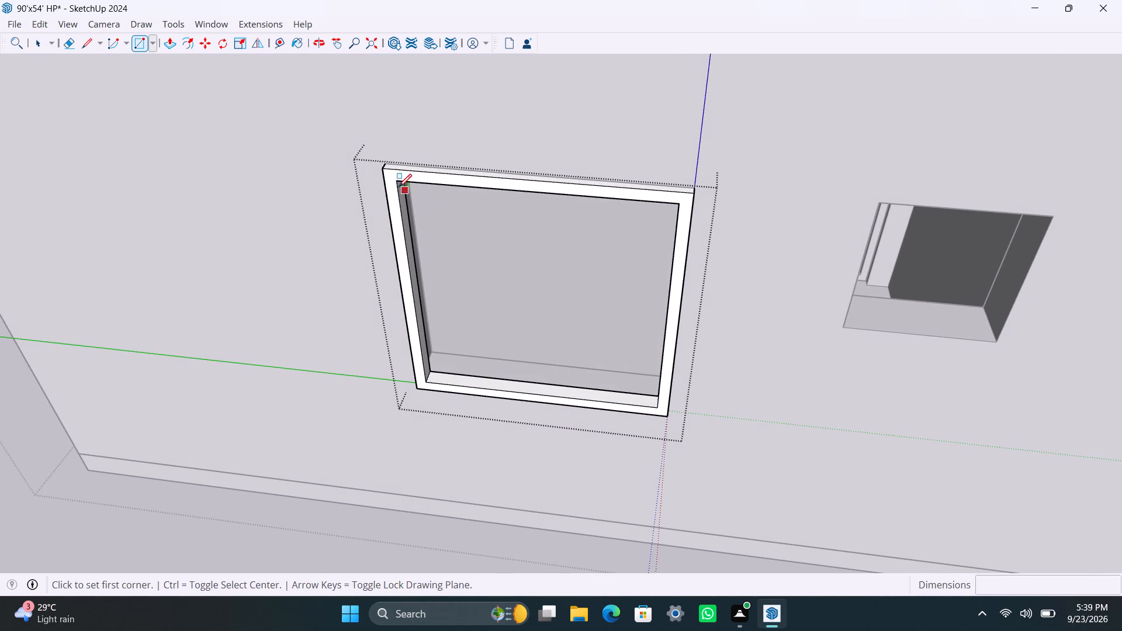
left_click(399, 186)
left_click(536, 391)
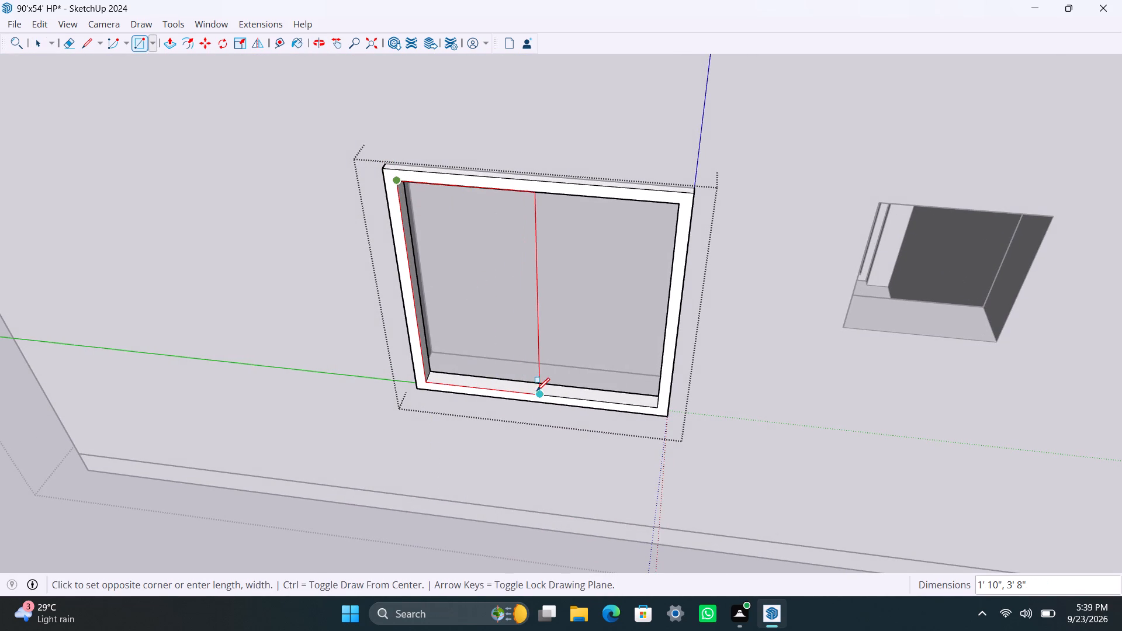
key("space")
left_click(594, 363)
key("Delete")
Make the remaining half face a group, extrude it 8 mm into a pane, and leave the pane and window groups.
double_click(501, 339)
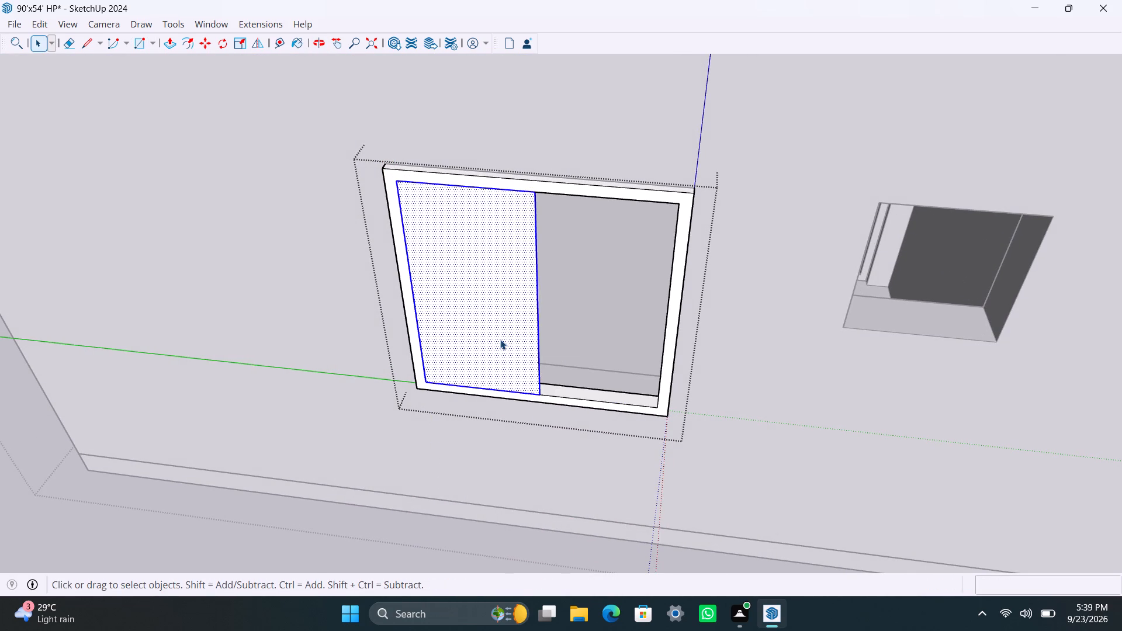
right_click(500, 339)
left_click(553, 145)
triple_click(515, 272)
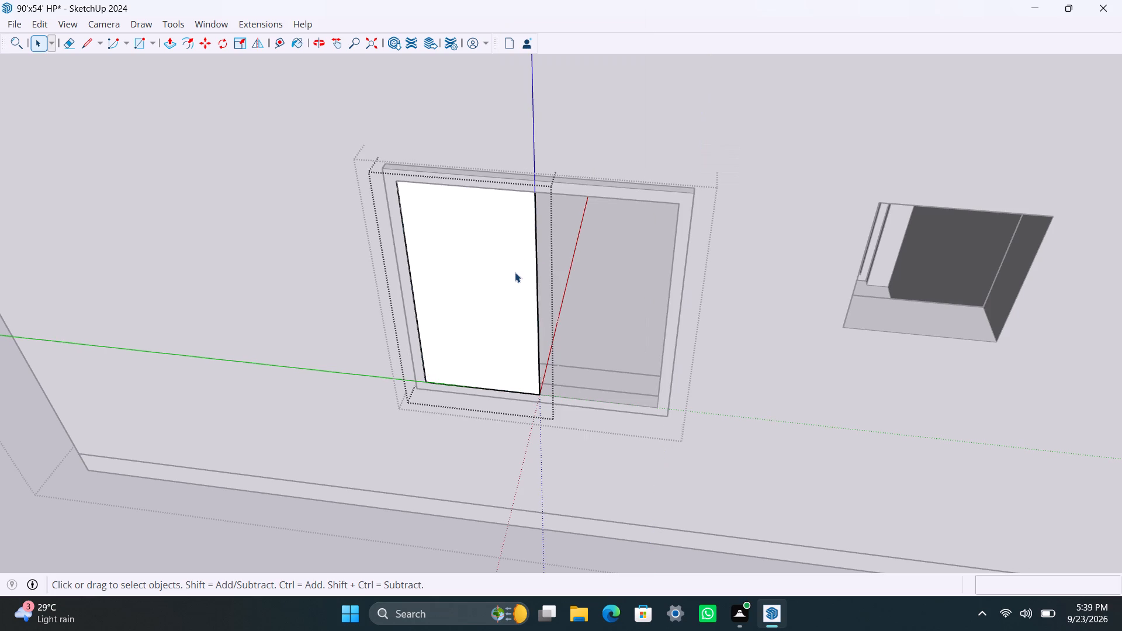
key("p")
left_click(515, 272)
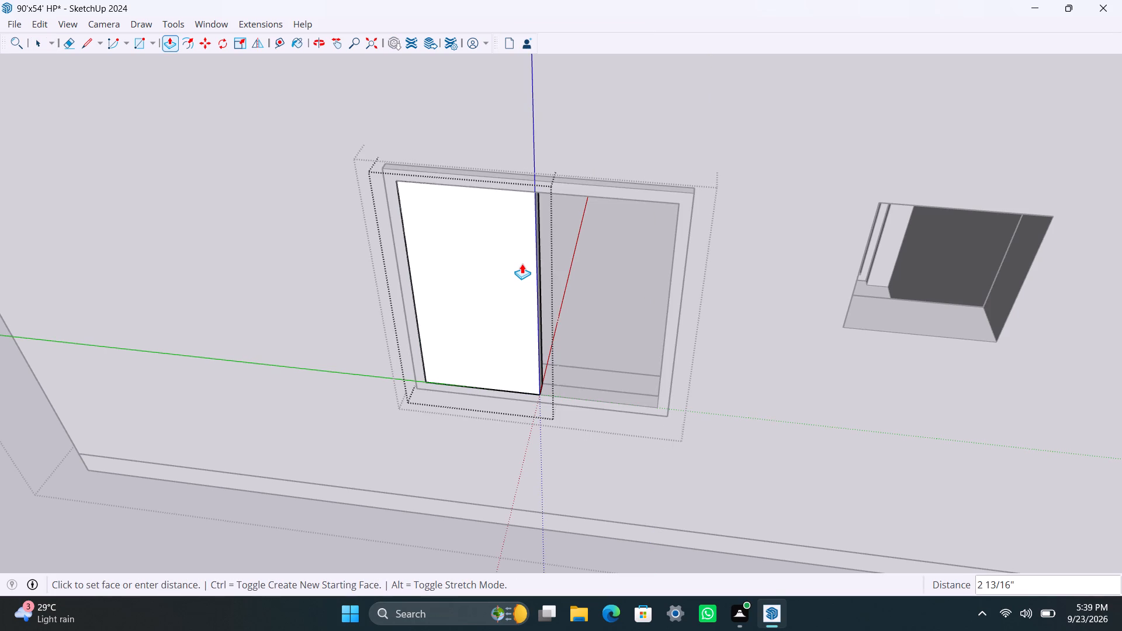
type("8mm")
key("Return")
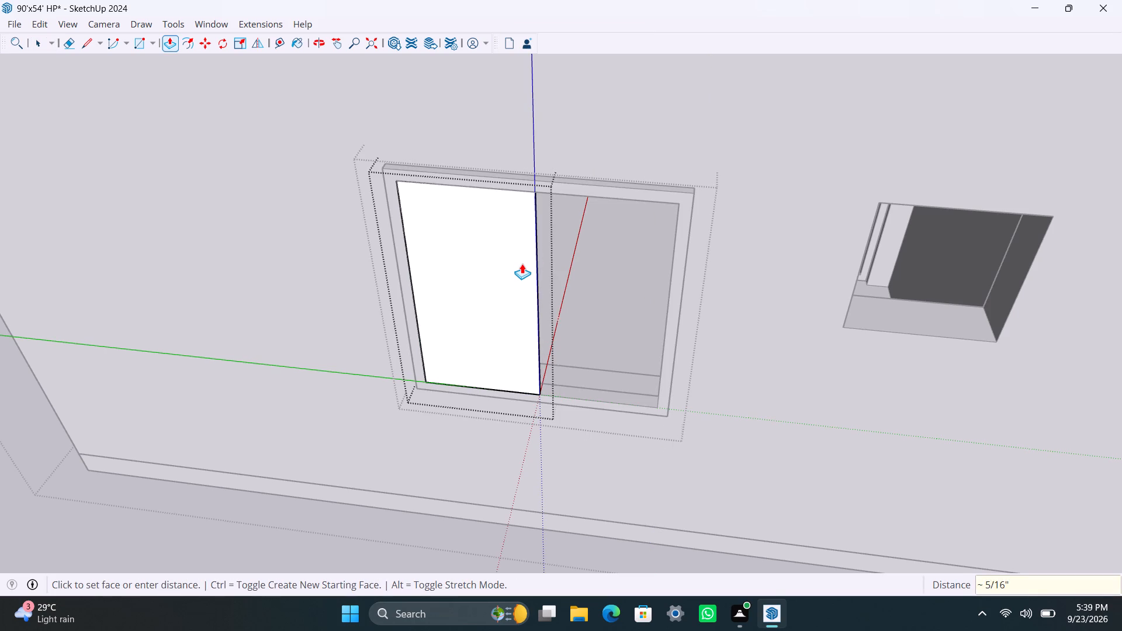
key("space")
left_click(636, 486)
scroll(571, 457, "up", 8)
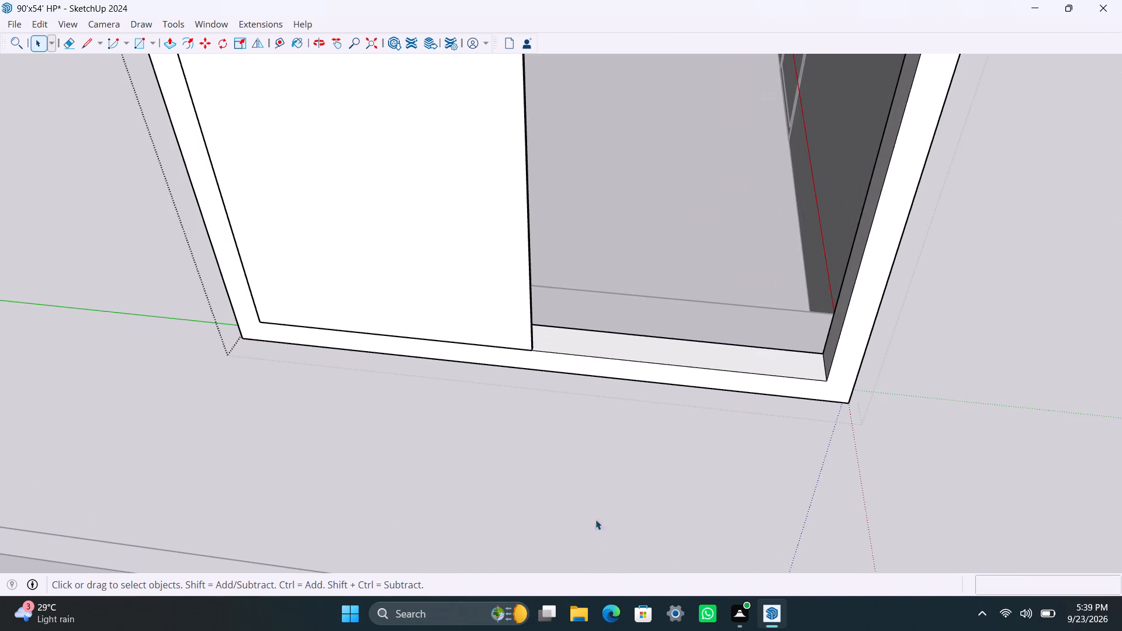
left_click(603, 526)
Open the new window's frame and move its pane from the front edge back into the frame's depth.
scroll(498, 348, "down", 4)
middle_click_drag(543, 361, 432, 373)
scroll(485, 338, "up", 2)
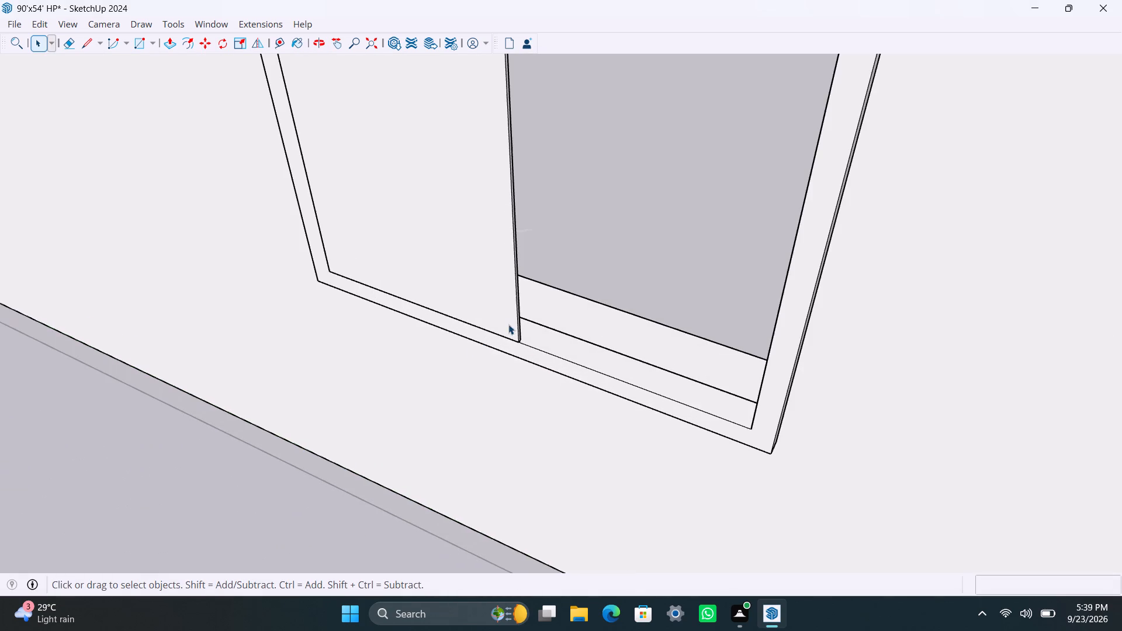
left_click(509, 323)
scroll(514, 330, "up", 3)
double_click(506, 318)
scroll(515, 320, "up", 2)
left_click(515, 320)
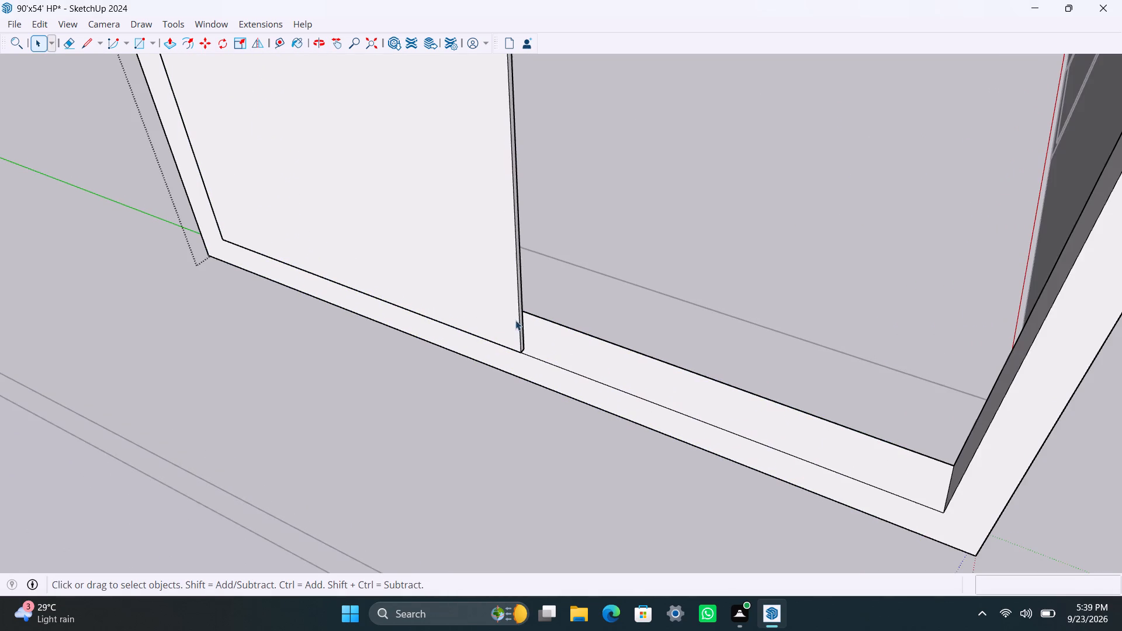
scroll(524, 349, "up", 6)
key("m")
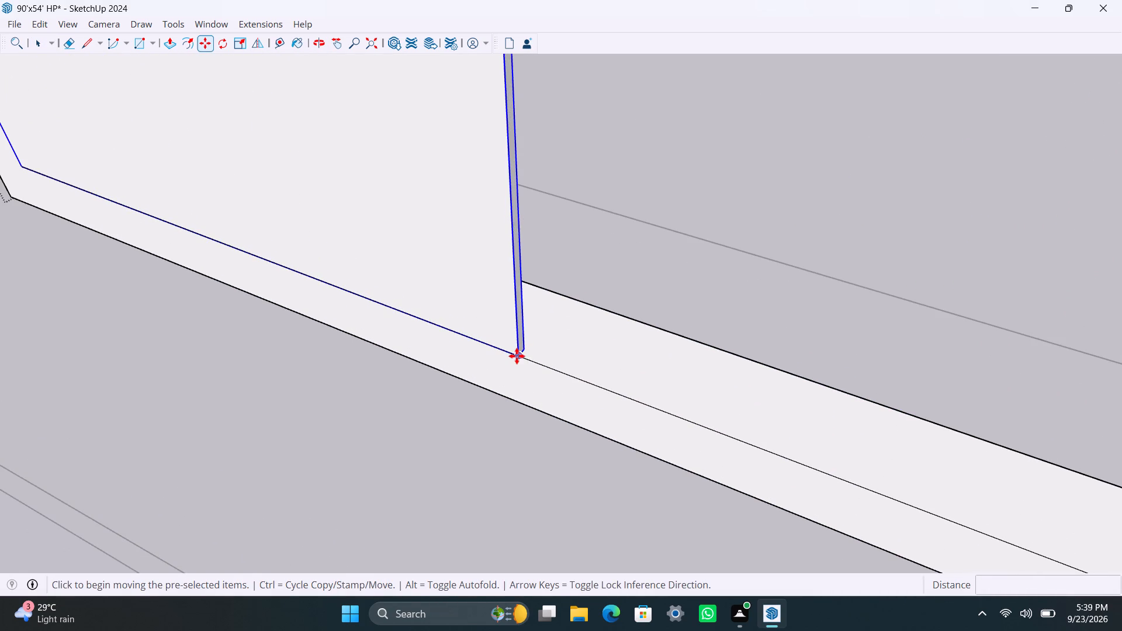
left_click(517, 356)
left_click(544, 327)
scroll(535, 304, "down", 7)
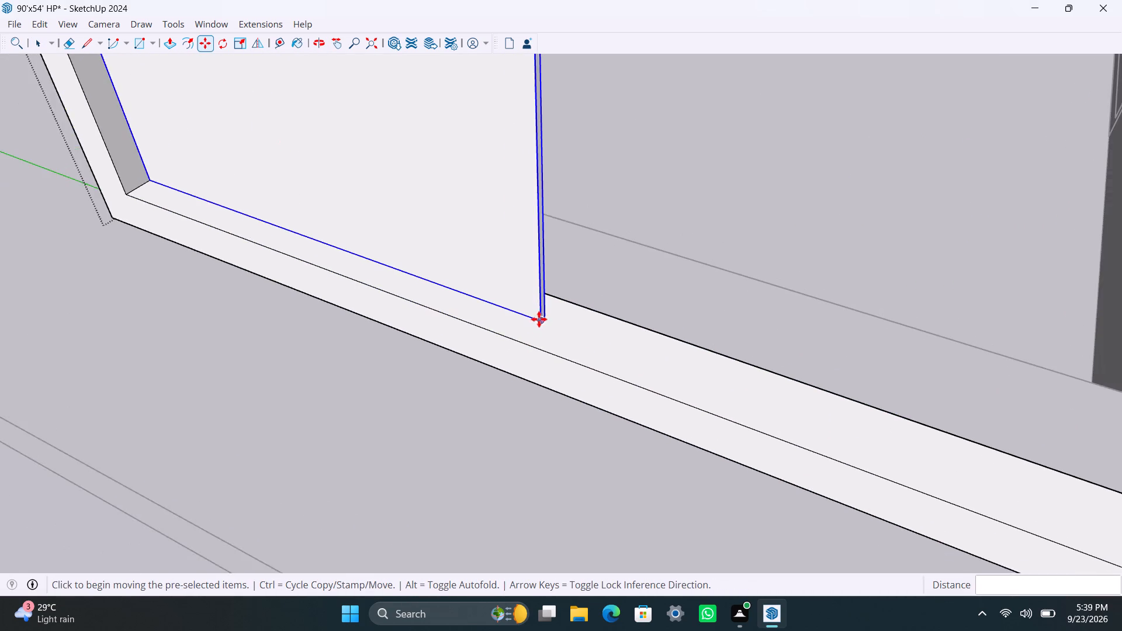
Copy the pane across to the empty half of the frame, snapping it to the inner opening's front bottom corner.
scroll(539, 319, "down", 11)
left_click(543, 316)
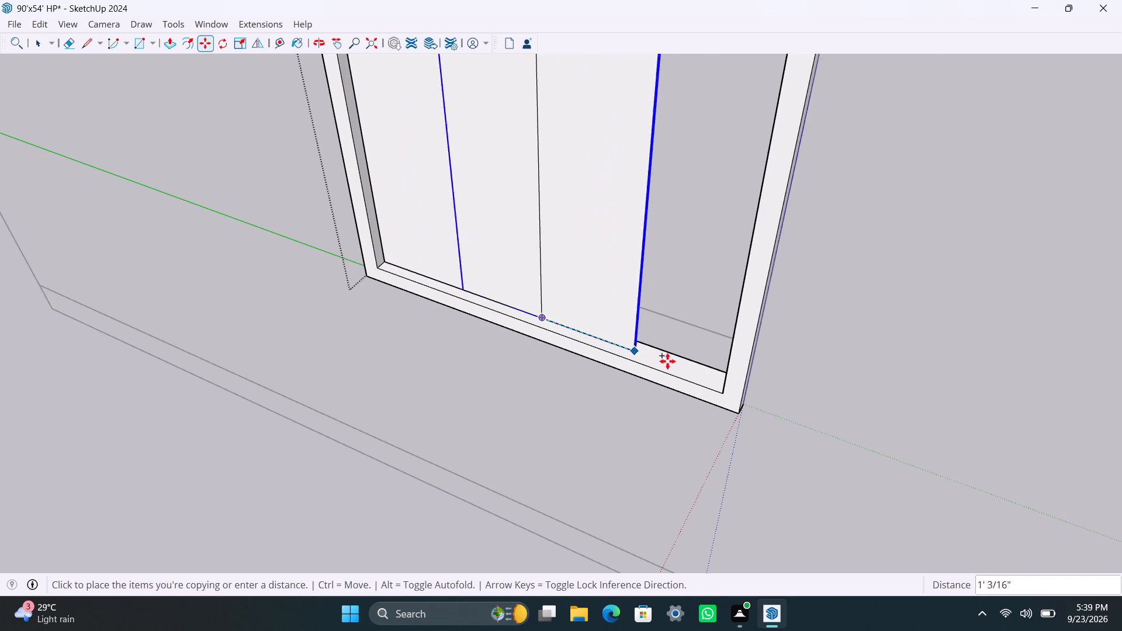
left_click(723, 387)
Move the copied pane about 1 1/16" back so it sits directly against the first pane's plane, and leave the window group.
scroll(646, 389, "up", 7)
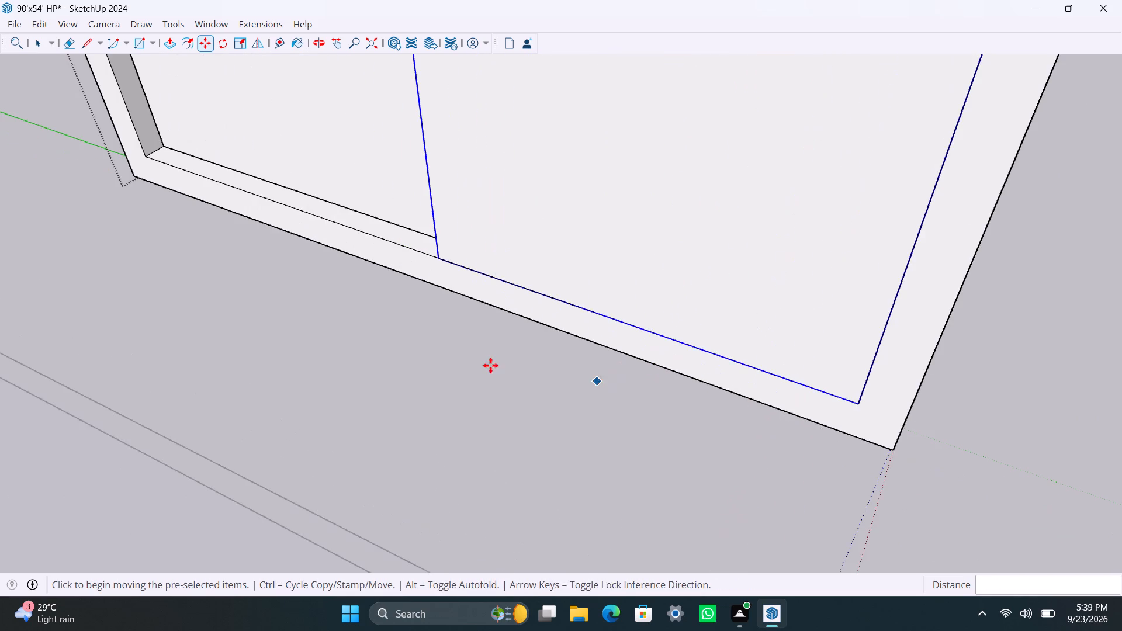
middle_click_drag(487, 365, 964, 358)
scroll(565, 332, "up", 5)
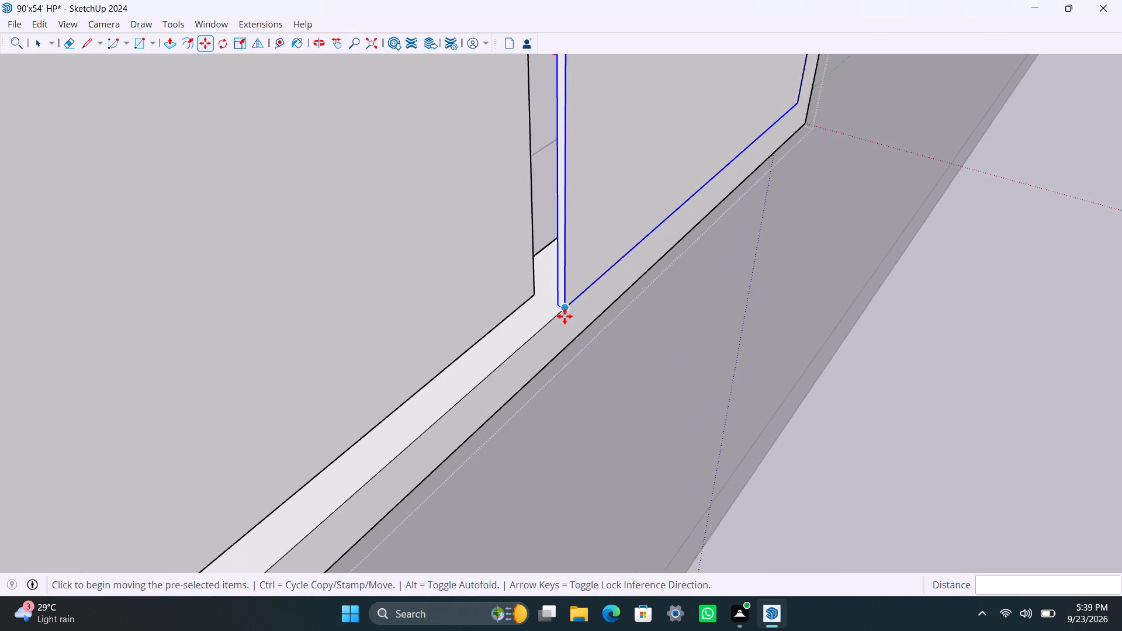
scroll(565, 316, "up", 4)
left_click(556, 296)
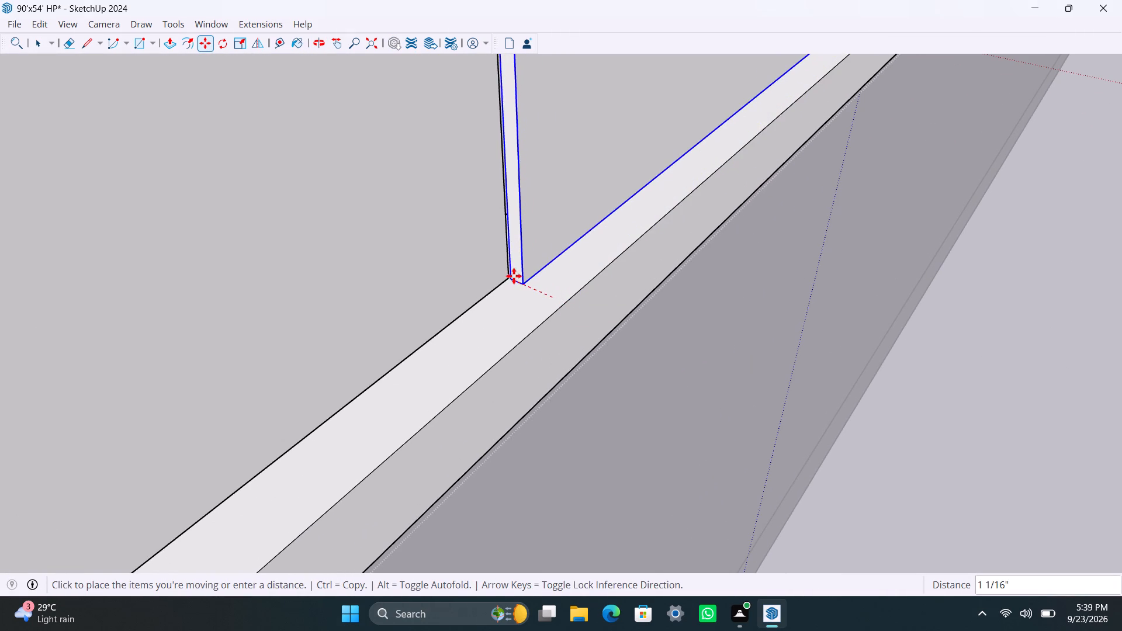
left_click(511, 275)
scroll(505, 322, "down", 20)
scroll(505, 322, "down", 3)
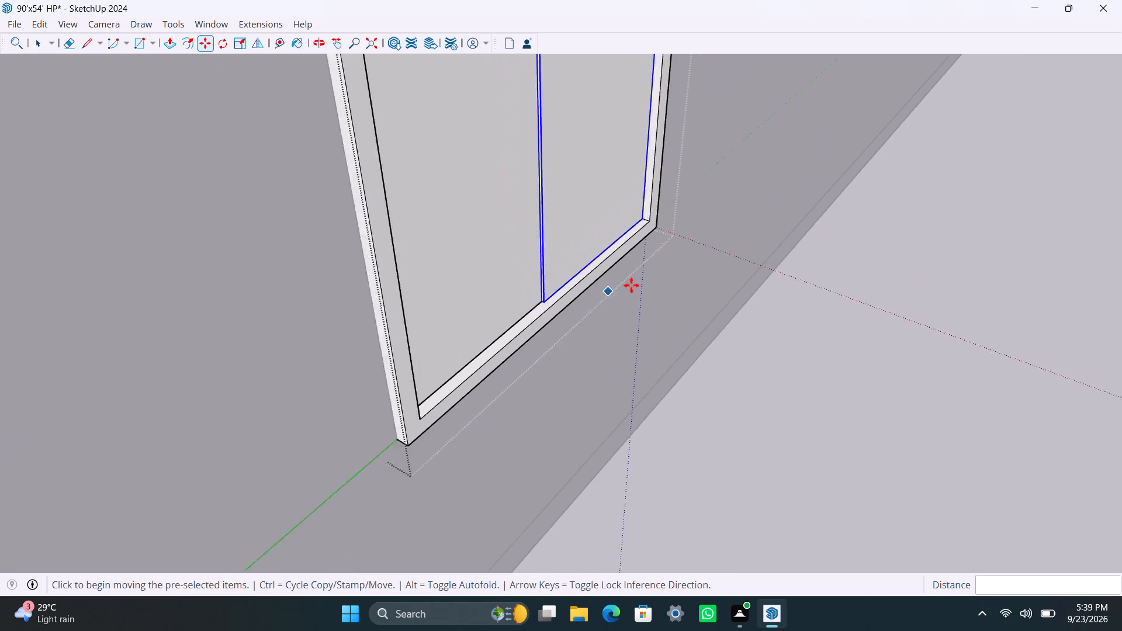
scroll(631, 285, "down", 20)
key("space")
left_click(663, 321)
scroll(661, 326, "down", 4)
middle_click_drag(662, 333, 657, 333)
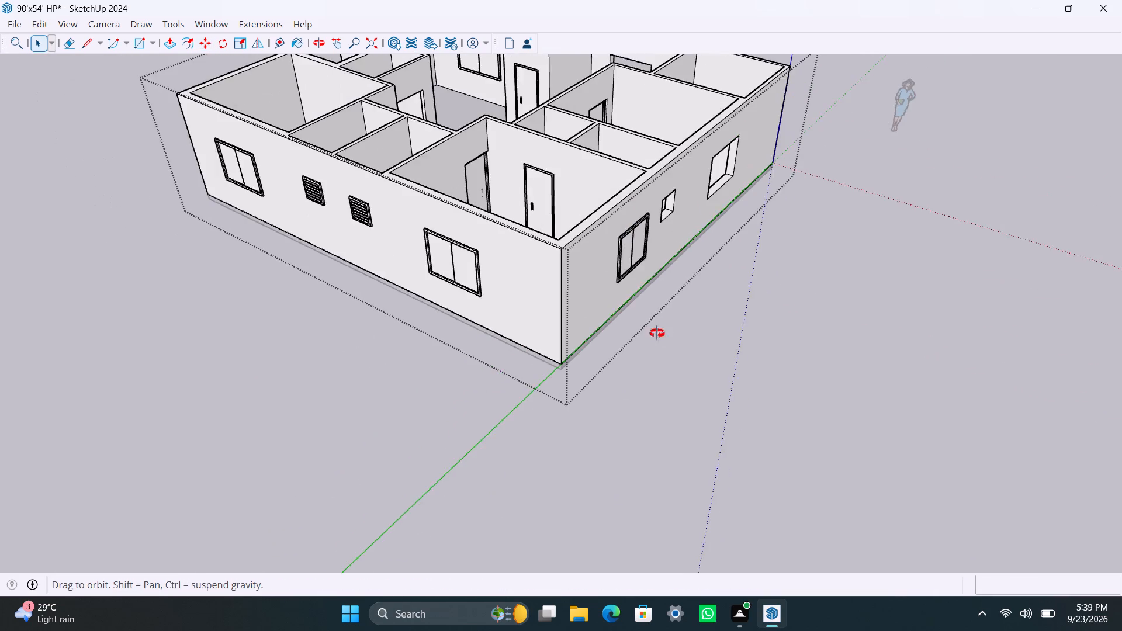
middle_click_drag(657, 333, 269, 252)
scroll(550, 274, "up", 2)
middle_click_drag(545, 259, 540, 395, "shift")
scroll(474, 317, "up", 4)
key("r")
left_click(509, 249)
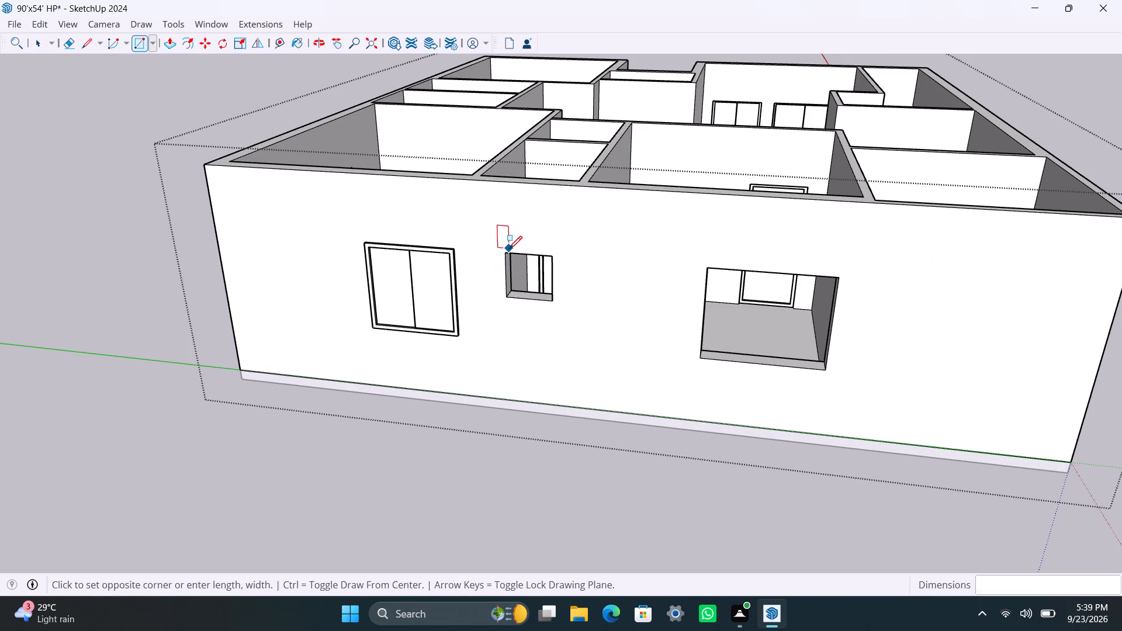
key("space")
Draw a 2' by 2' rectangle over the small opening beside the new window and make it a group.
scroll(507, 246, "up", 3)
middle_click_drag(518, 332, 574, 332)
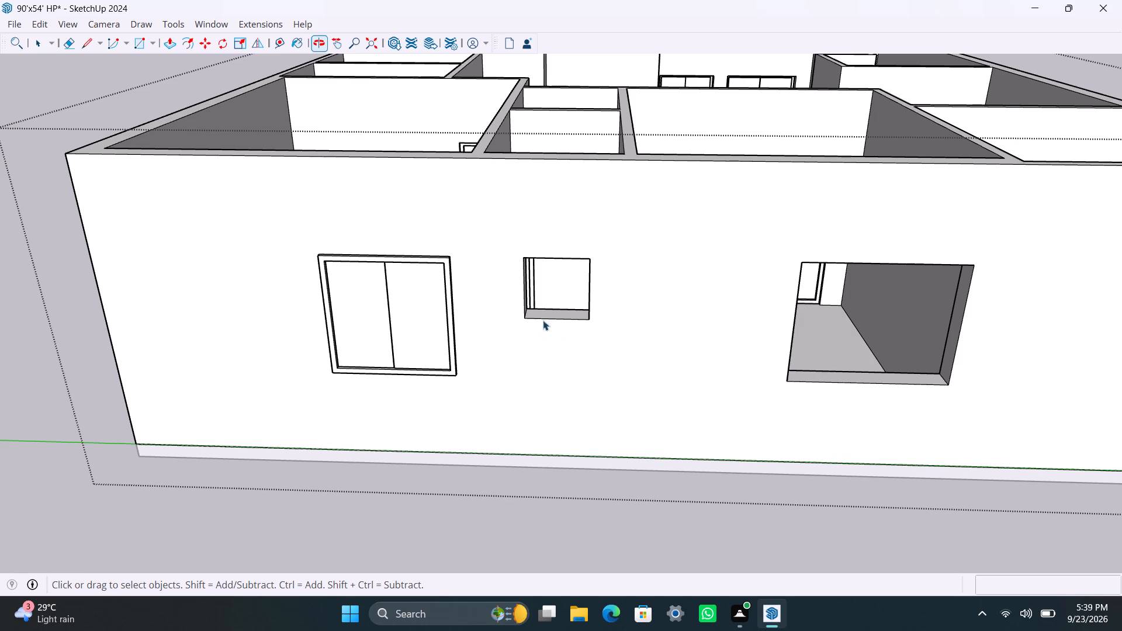
key("r")
left_click(524, 259)
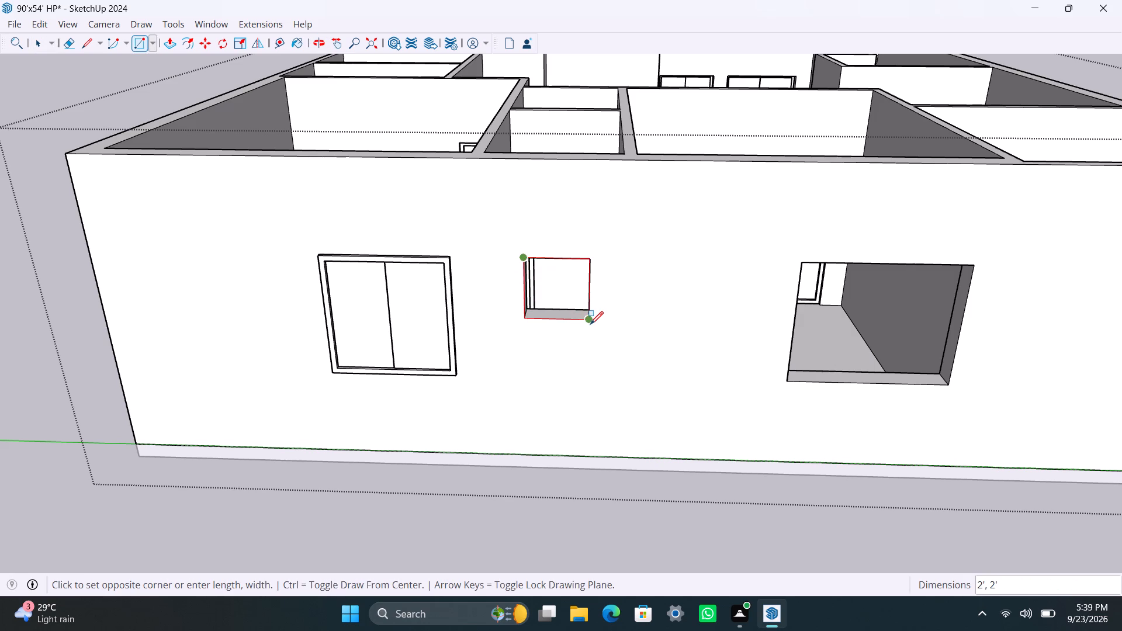
left_click(591, 324)
key("space")
double_click(566, 299)
right_click(566, 299)
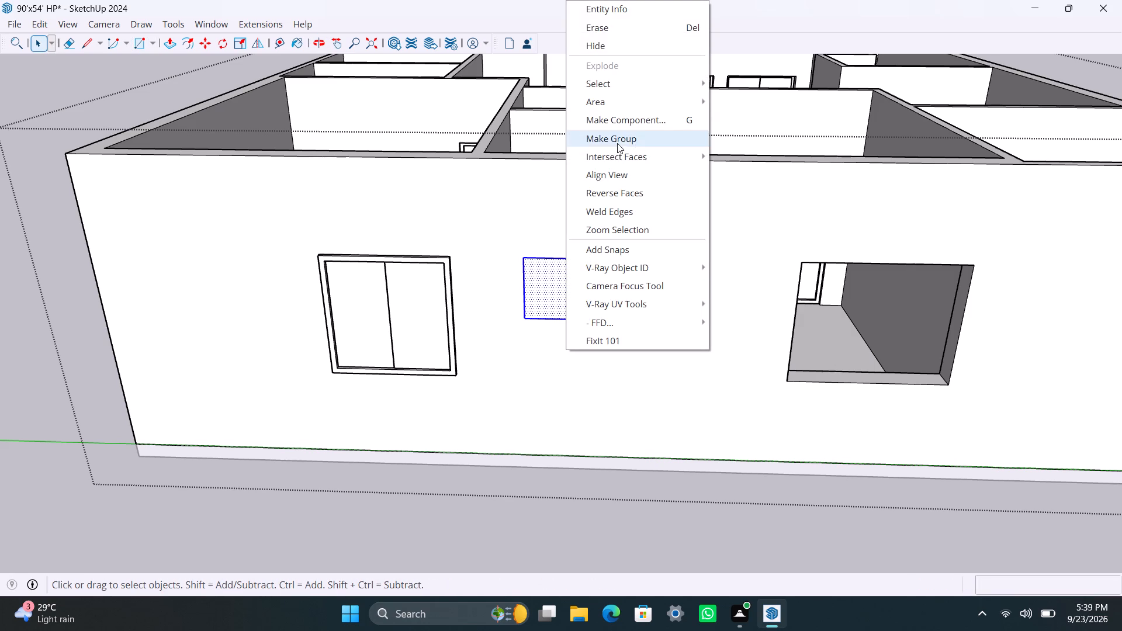
left_click(617, 143)
Inside the new group, offset the square 2" inward and delete the inner face to leave a frame.
scroll(549, 269, "up", 4)
double_click(543, 282)
left_click(539, 282)
key("f")
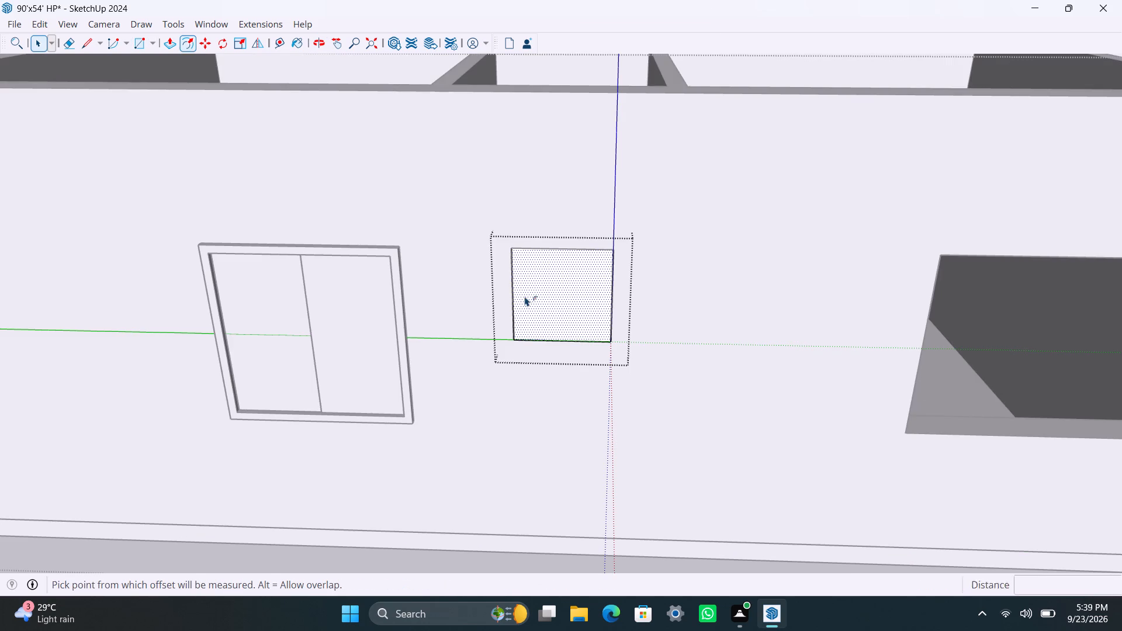
left_click(525, 295)
type("2\"")
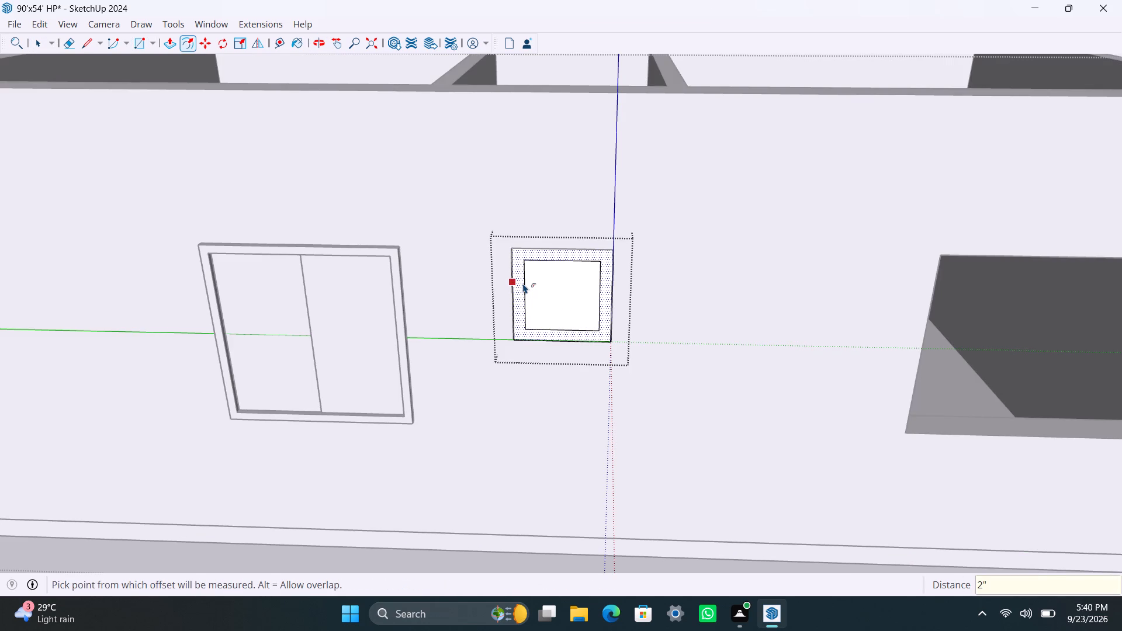
key("Return")
key("space")
left_click(549, 299)
key("Delete")
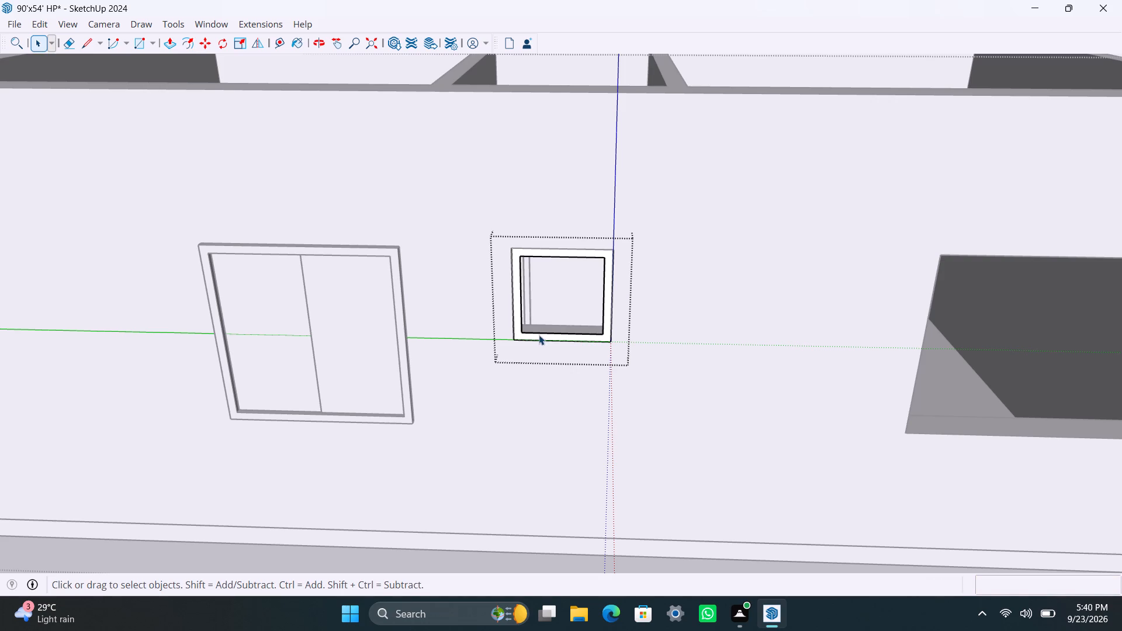
Extrude the small window frame 1.5", and extrude its front face another 1.5".
scroll(537, 335, "up", 7)
left_click(505, 328)
scroll(505, 328, "up", 1)
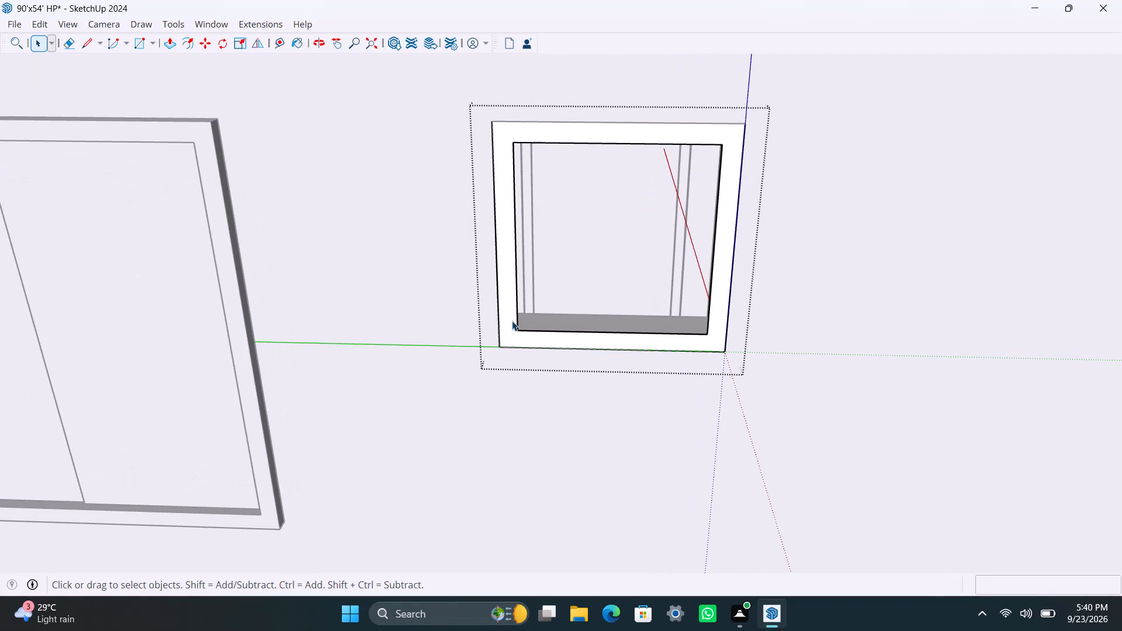
left_click(512, 321)
key("p")
left_click(512, 320)
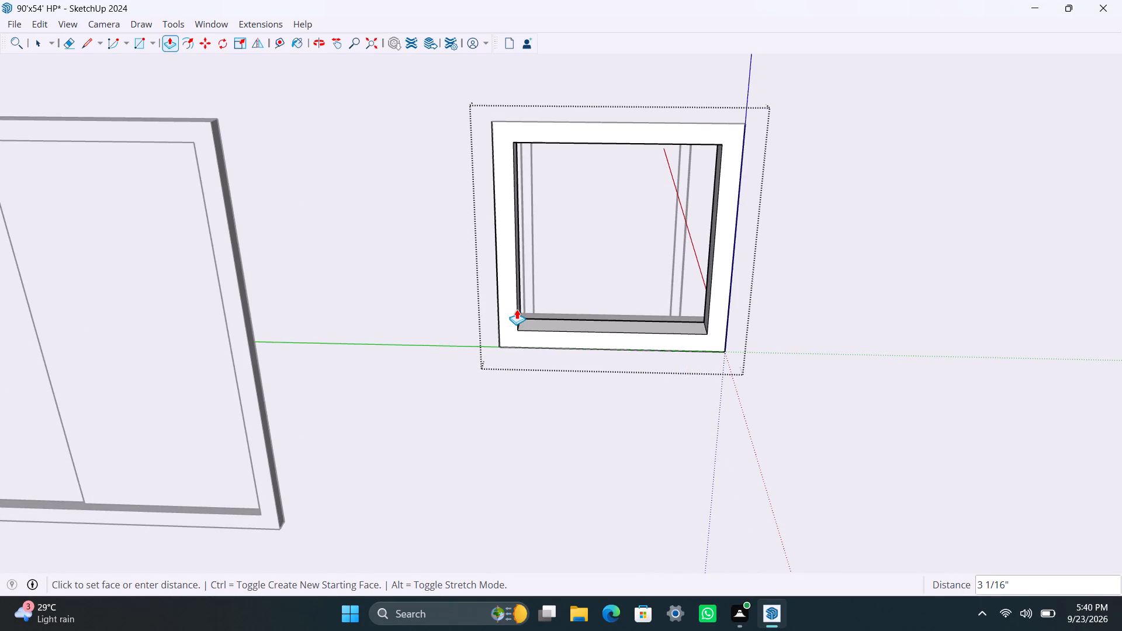
type("1.5\"")
key("Return")
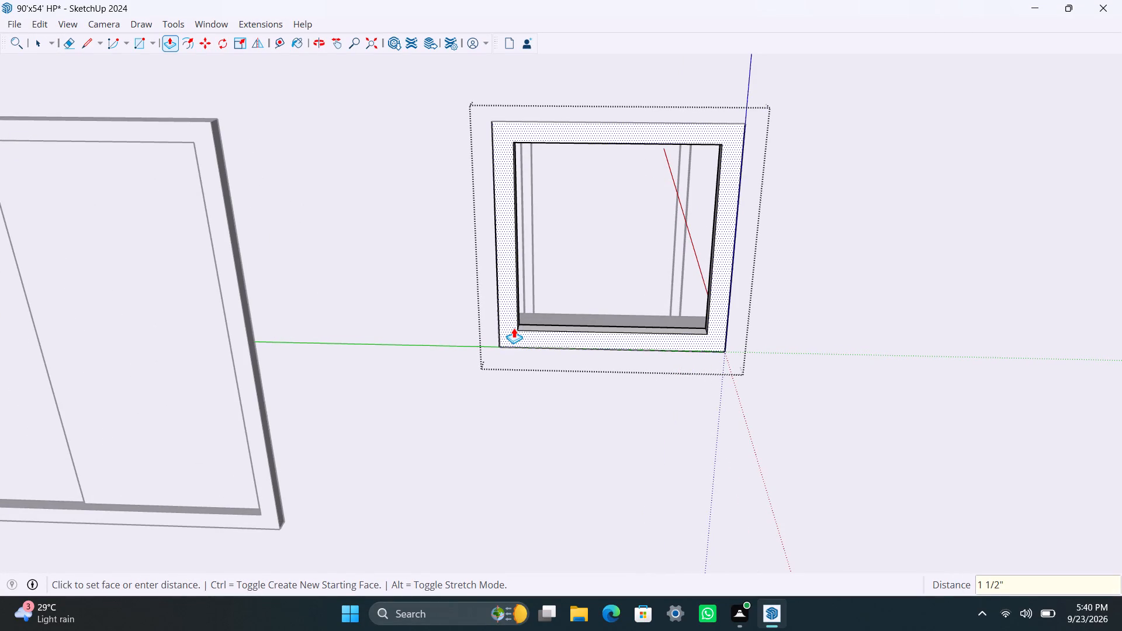
left_click(514, 328)
type("1.5\"")
key("Return")
key("space")
Draw a 2" high rectangle across the top of the frame's inner opening and delete the face below it.
scroll(507, 327, "down", 5)
scroll(513, 300, "up", 2)
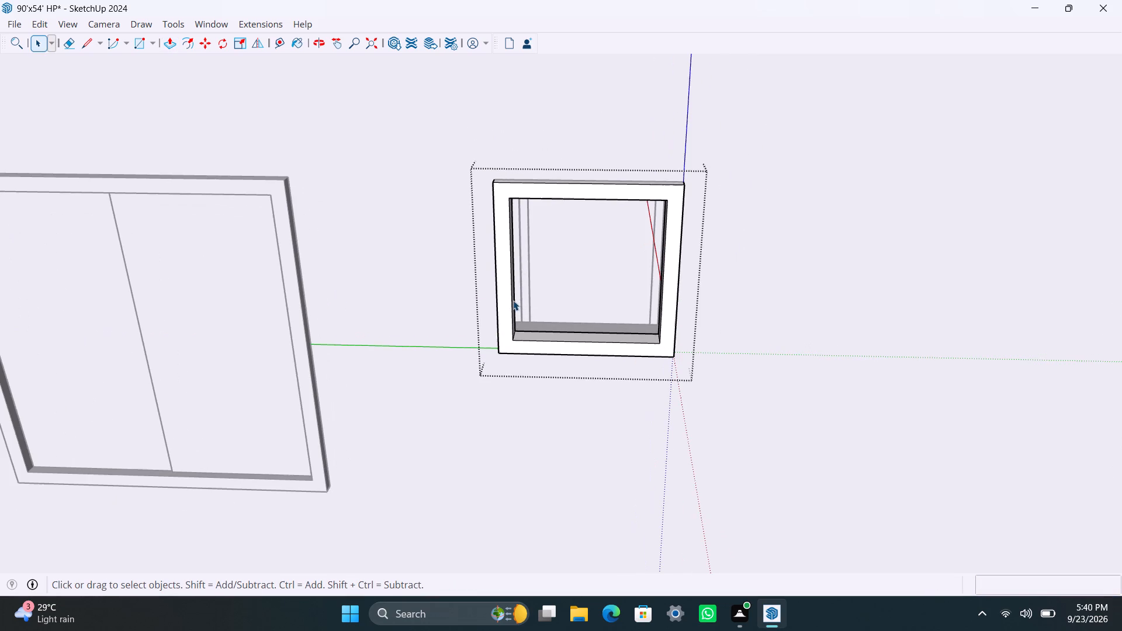
key("r")
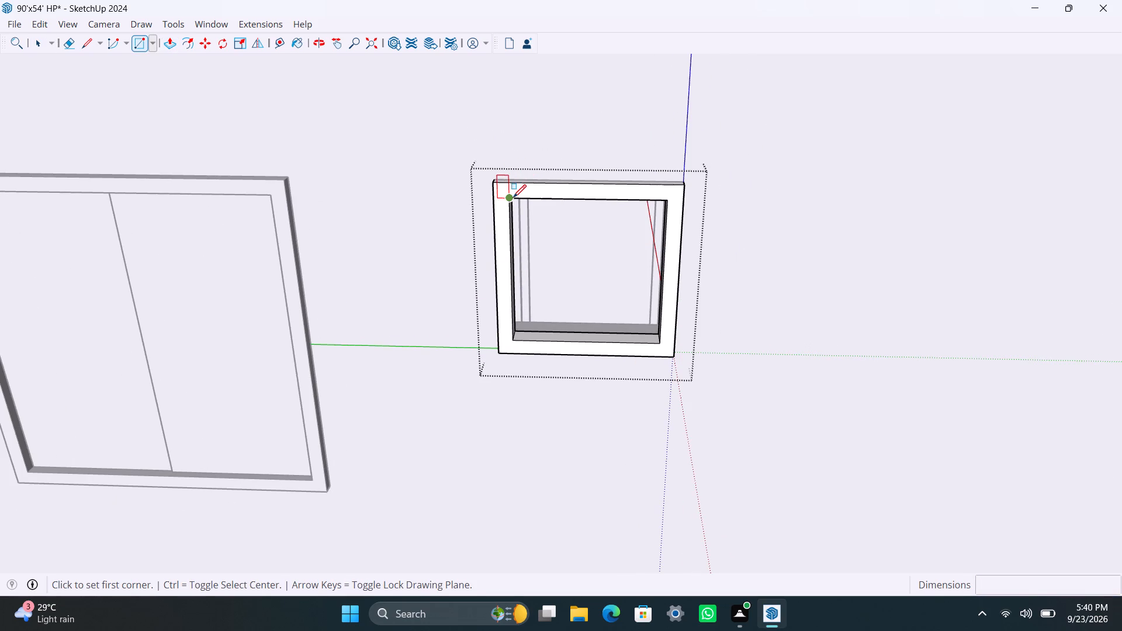
left_click(513, 197)
type("2\"")
key("Return")
key("space")
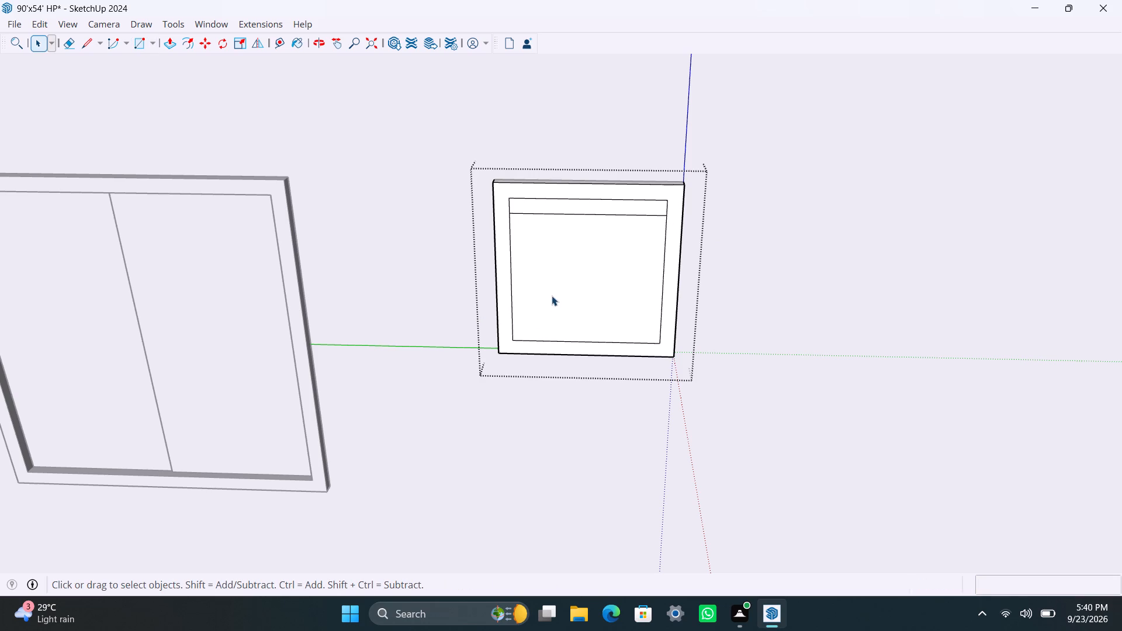
left_click(552, 296)
key("Delete")
Make the top strip a group, extrude it 8 mm into a slat, and leave the slat group.
scroll(548, 306, "up", 3)
scroll(579, 183, "down", 2)
middle_click_drag(579, 186, 529, 344, "shift")
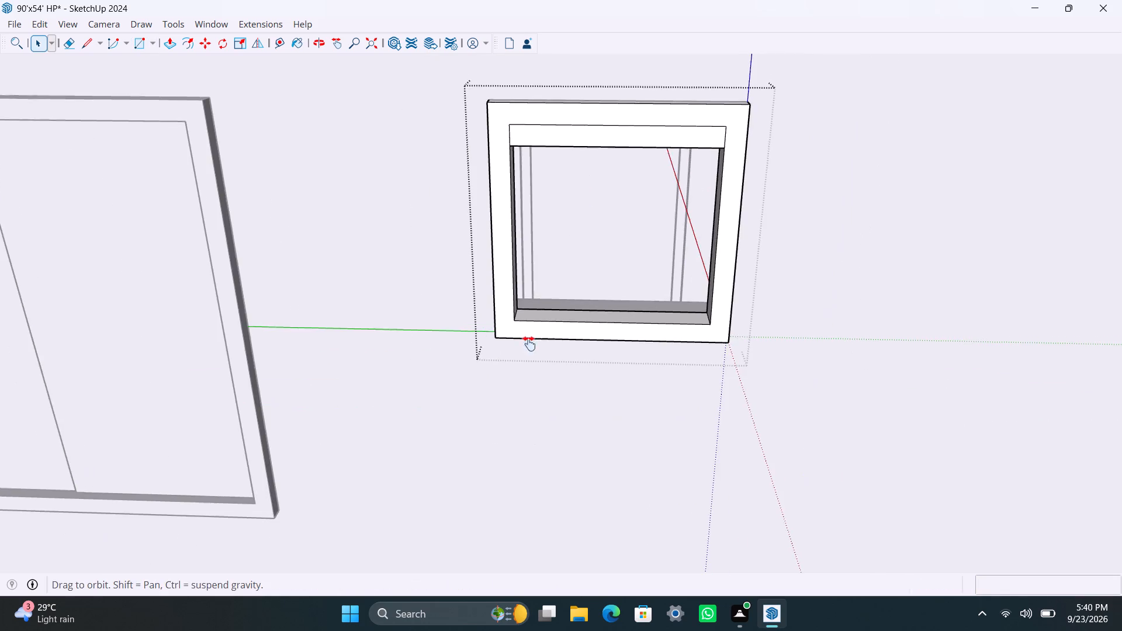
middle_click_drag(529, 344, 513, 379, "shift")
scroll(495, 387, "down", 3)
middle_click_drag(499, 393, 518, 241)
scroll(499, 411, "up", 1)
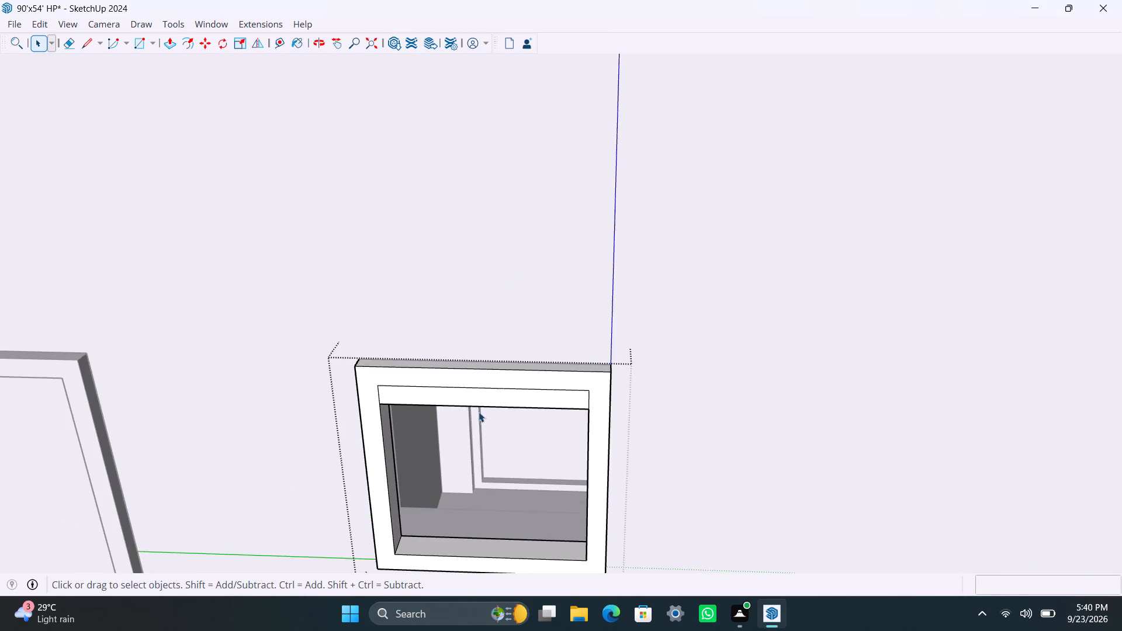
middle_click_drag(483, 404, 541, 262, "shift")
scroll(541, 261, "up", 2)
double_click(541, 261)
right_click(541, 259)
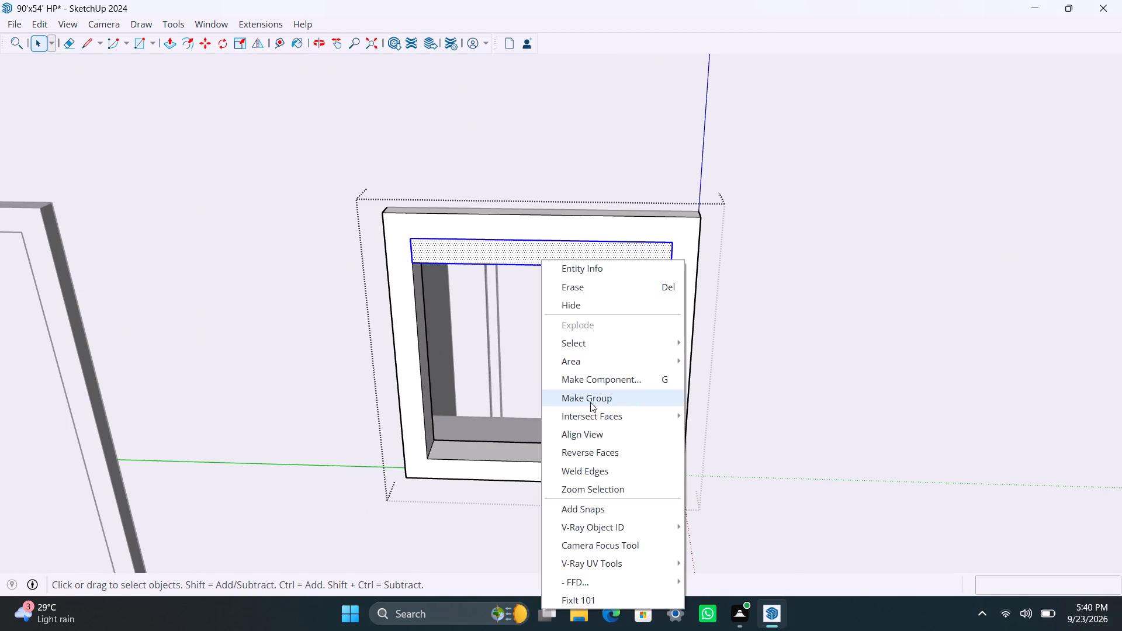
left_click(598, 392)
triple_click(512, 259)
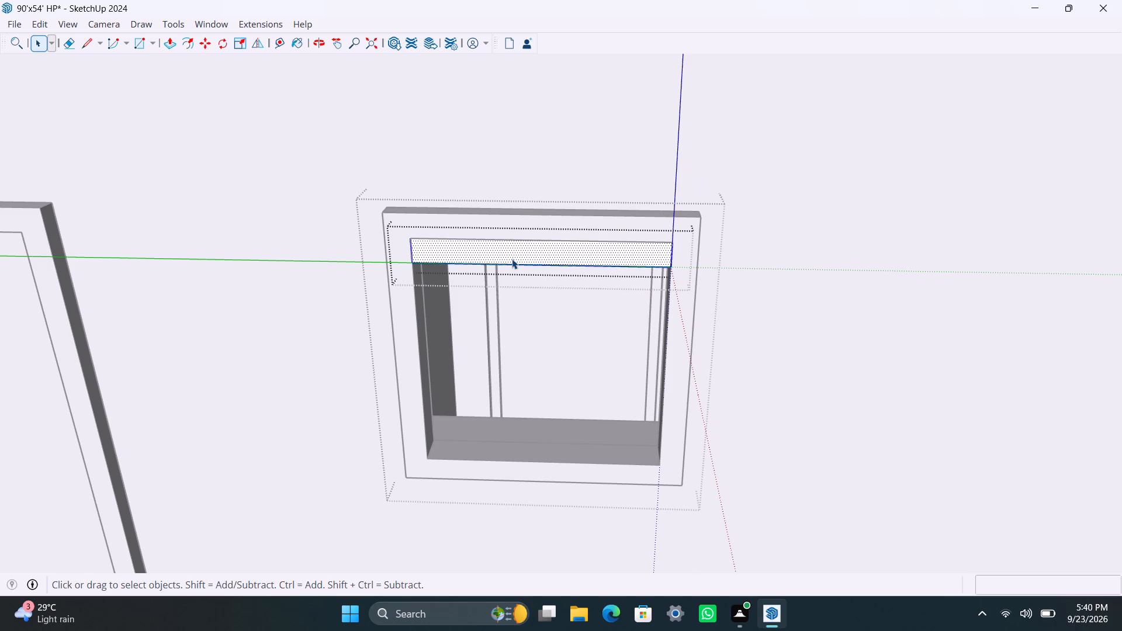
key("p")
left_click(511, 258)
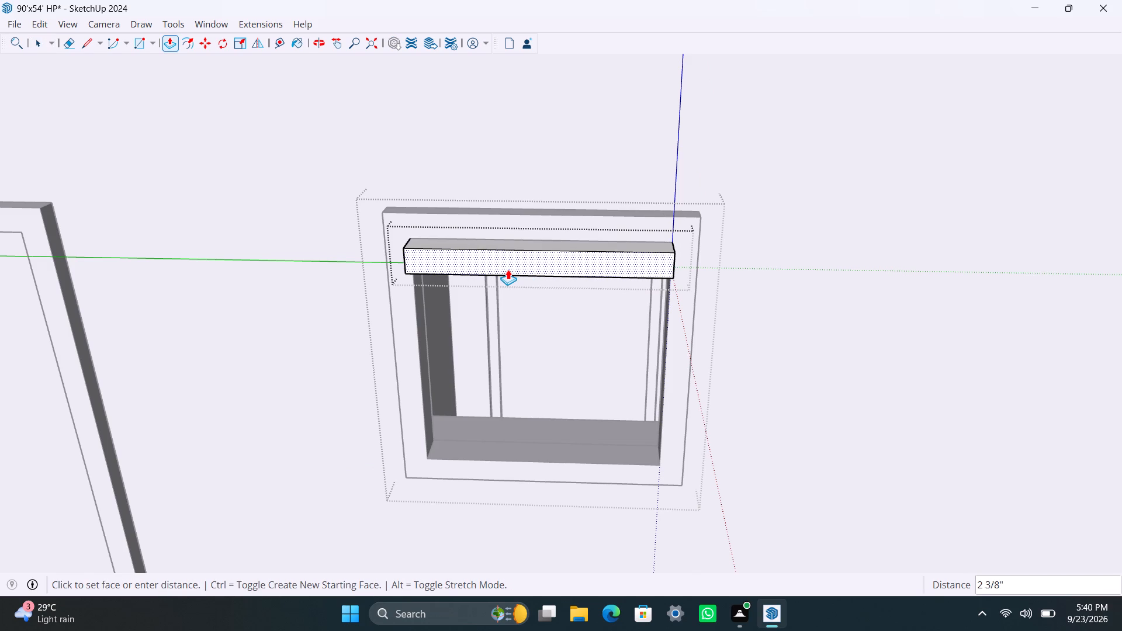
type("8mm")
key("Return")
key("space")
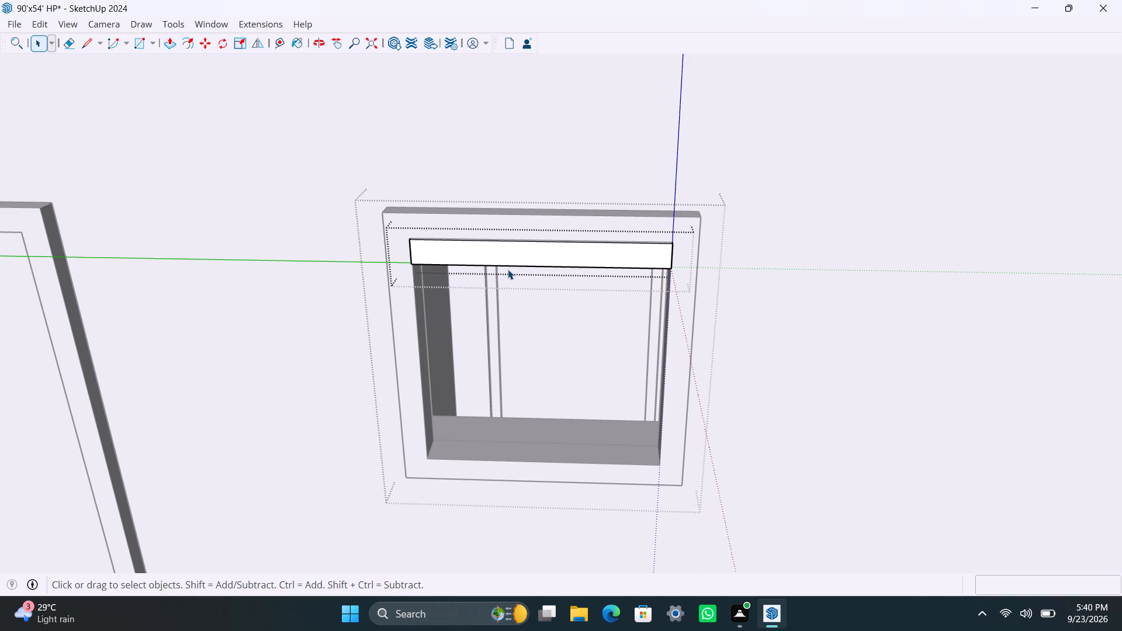
left_click(828, 336)
Copy the slat 1' 6" down to the bottom of the opening and divide the spacing by 6 to fill in the louvres.
left_click(641, 269)
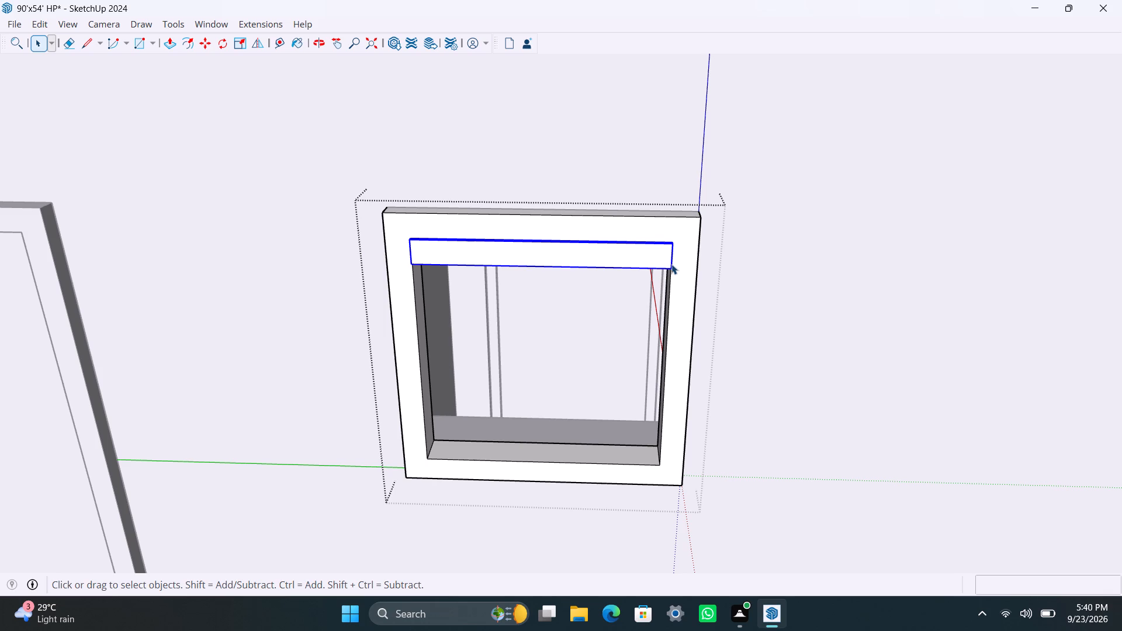
key("m")
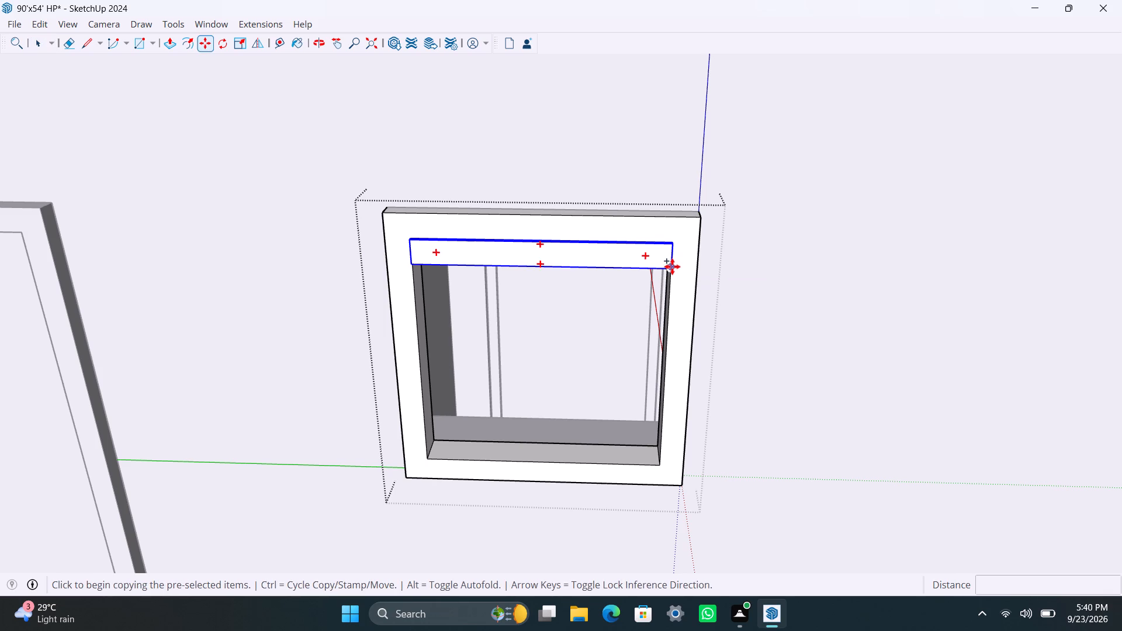
left_click(672, 266)
left_click(662, 462)
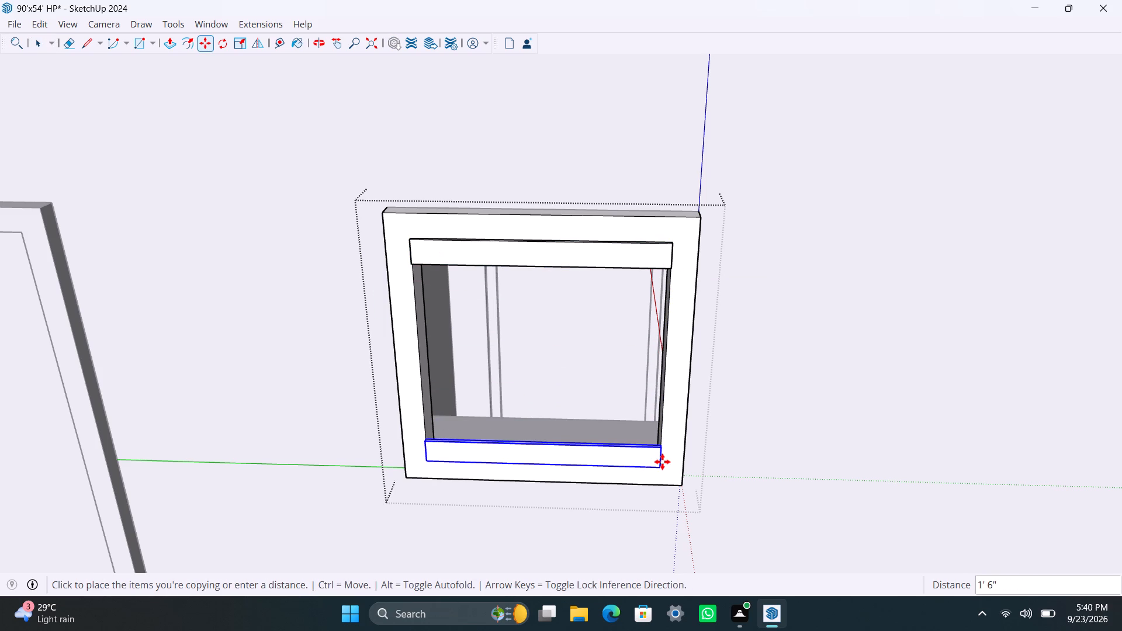
key("slash")
key("6")
key("Return")
scroll(602, 439, "down", 11)
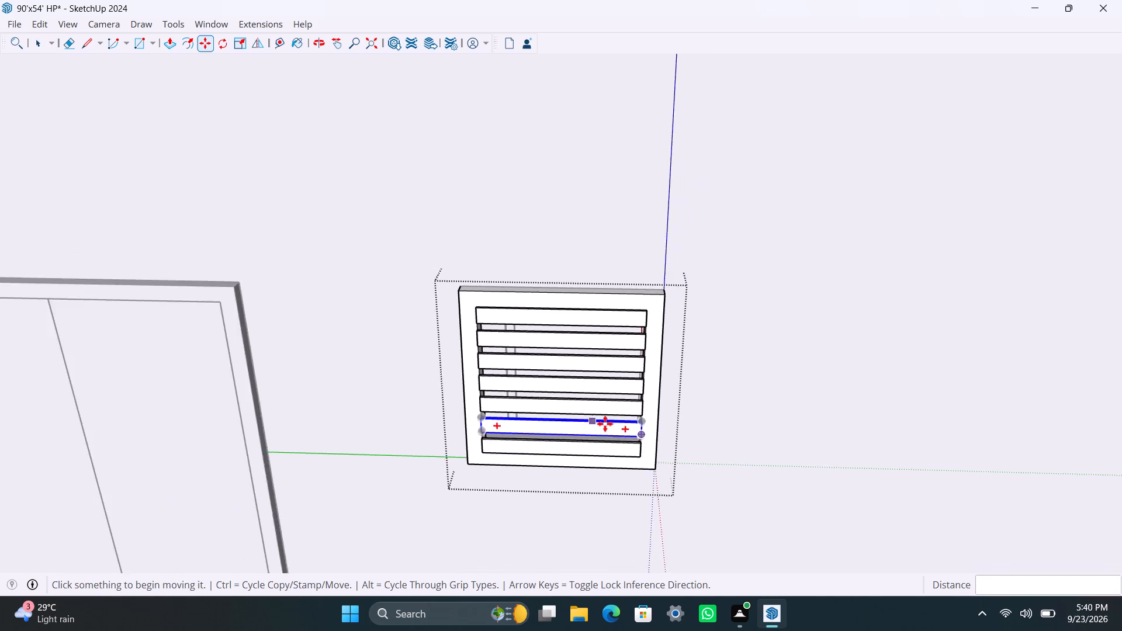
key("space")
scroll(692, 445, "down", 8)
middle_click_drag(685, 439, 452, 380, "shift")
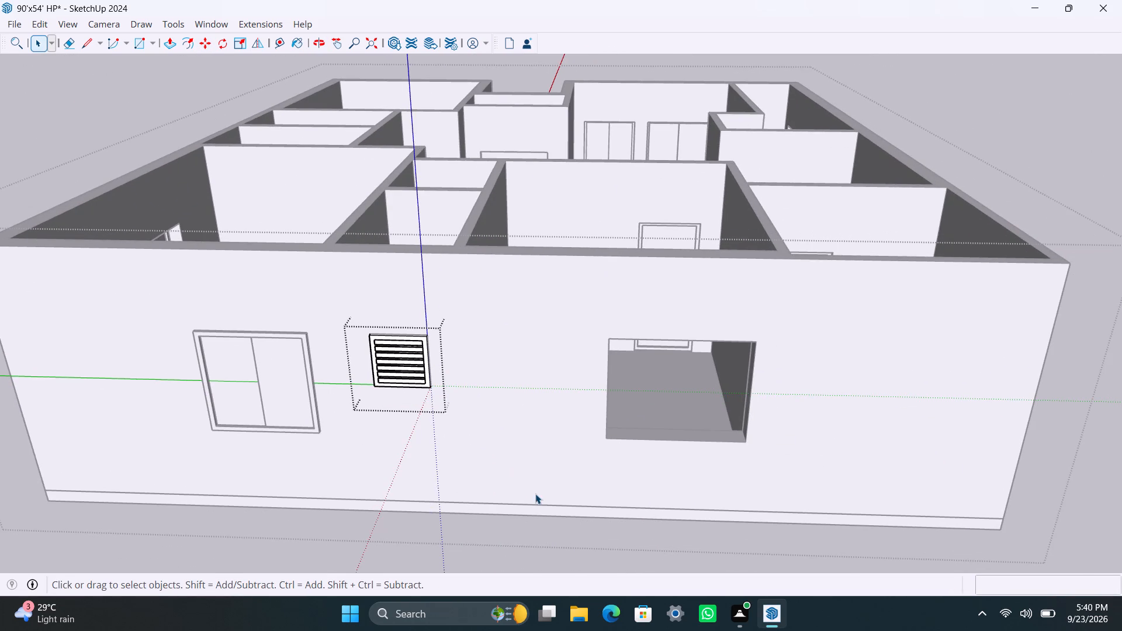
Leave the louvre group, draw a rectangle over the open window hole in the same wall and make it a group.
left_click(522, 557)
middle_click_drag(517, 417, 452, 403)
scroll(467, 404, "up", 2)
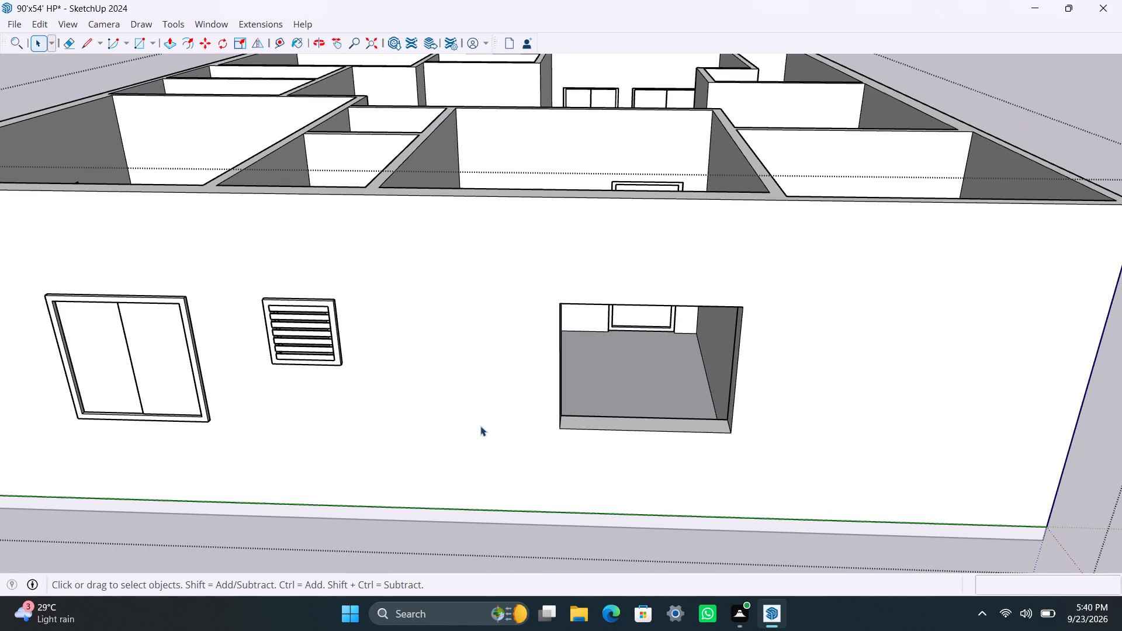
key("r")
left_click(561, 306)
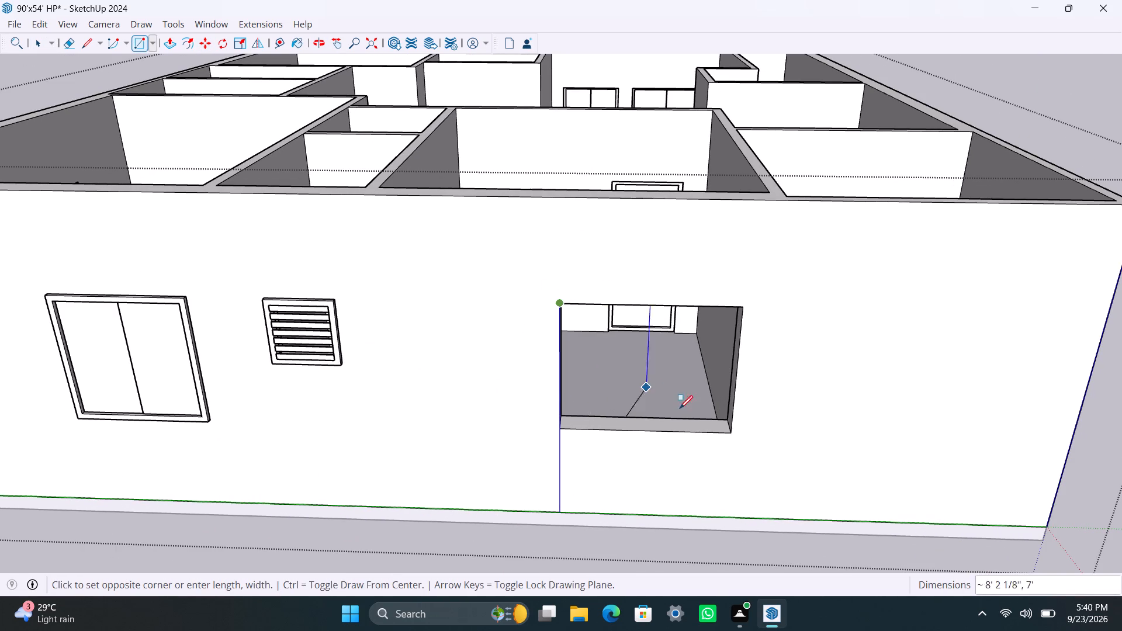
left_click(729, 431)
key("space")
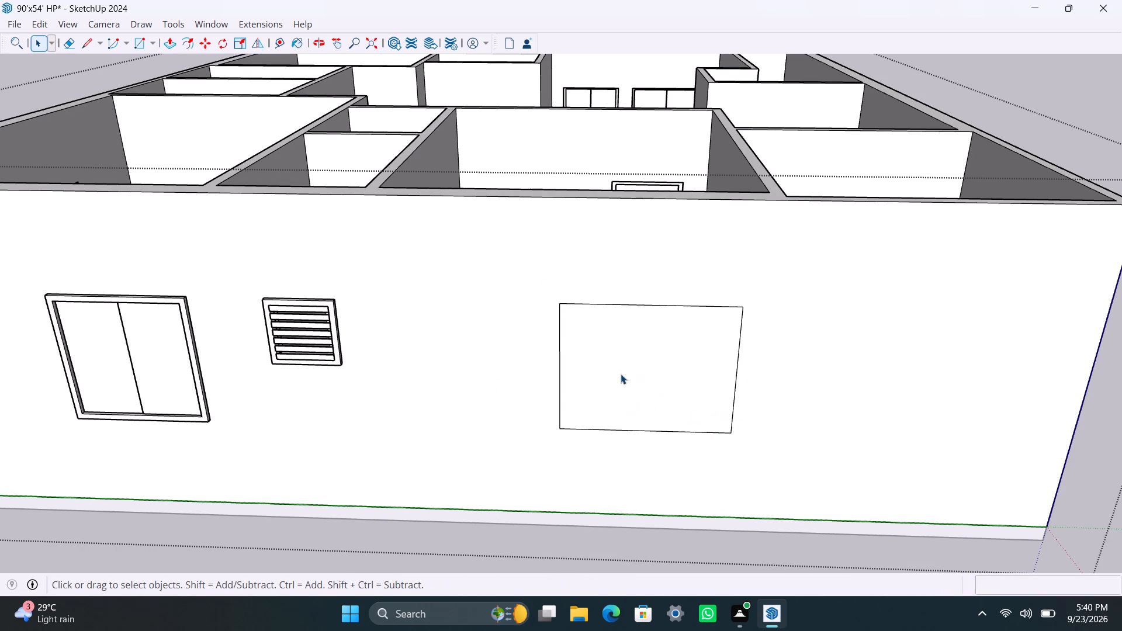
double_click(621, 374)
right_click(620, 373)
left_click(674, 167)
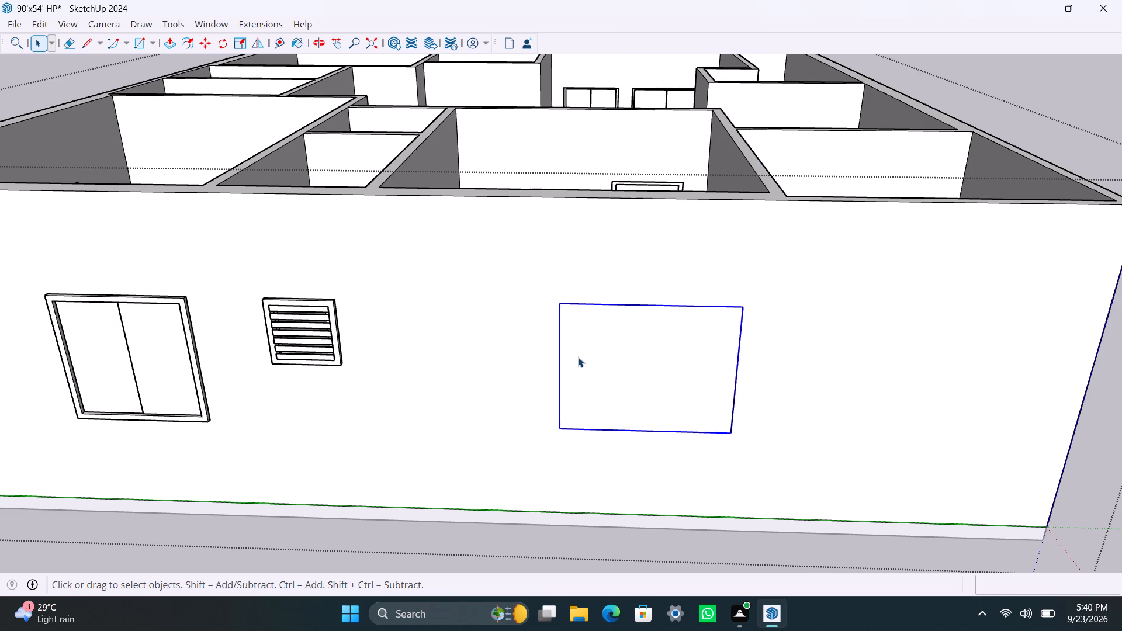
Inside the new group, offset the rectangle's outline 2" inward and delete the inner face to leave a frame.
triple_click(578, 357)
key("f")
left_click(578, 341)
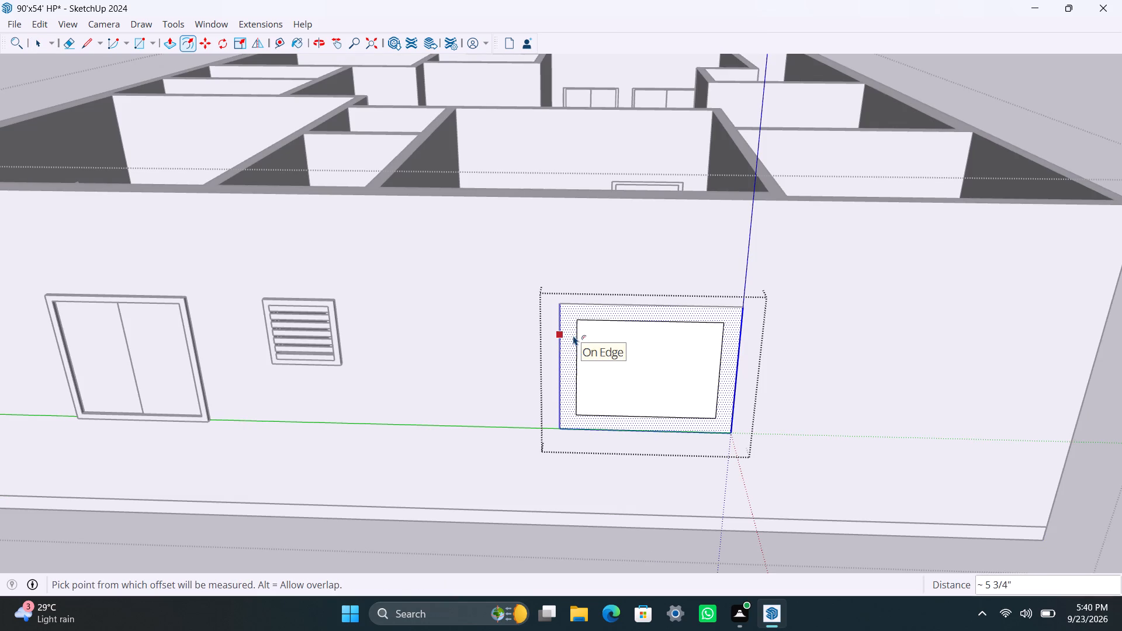
type("2\"")
key("Return")
key("space")
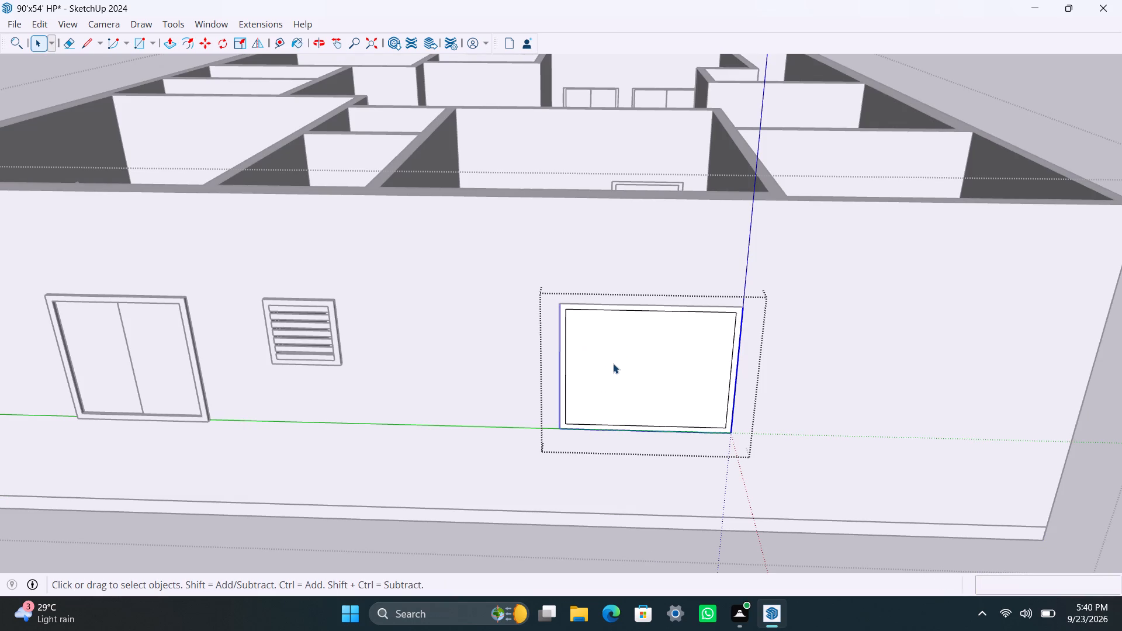
left_click(613, 363)
key("Delete")
Extrude the window frame 1.5", and extrude its front face another 1.5".
scroll(574, 425, "up", 8)
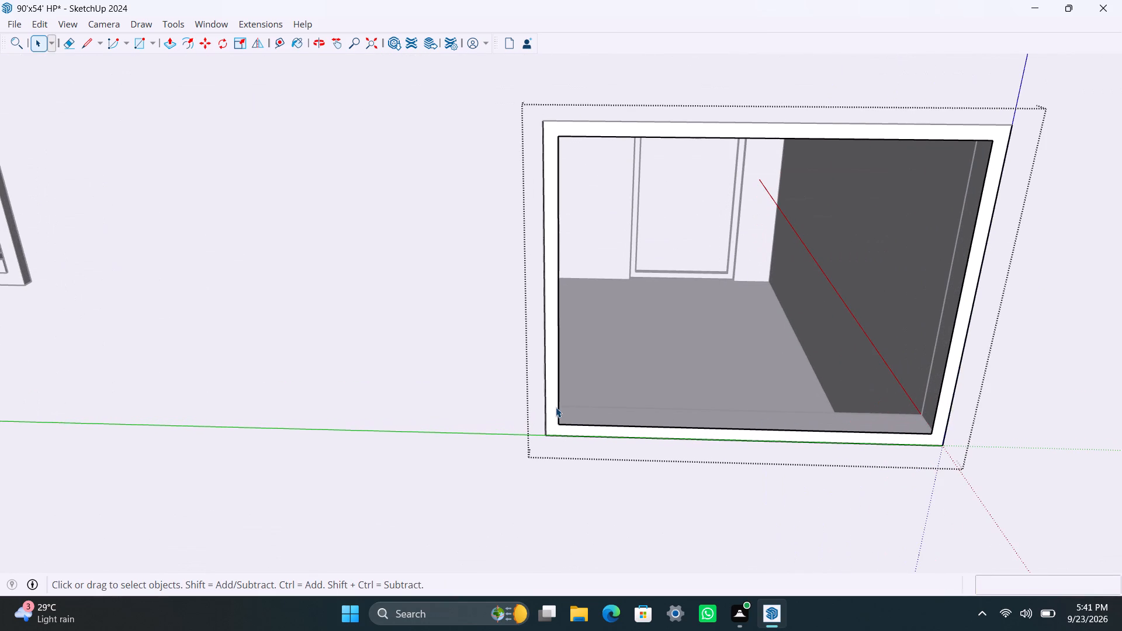
left_click(552, 397)
key("p")
left_click(552, 397)
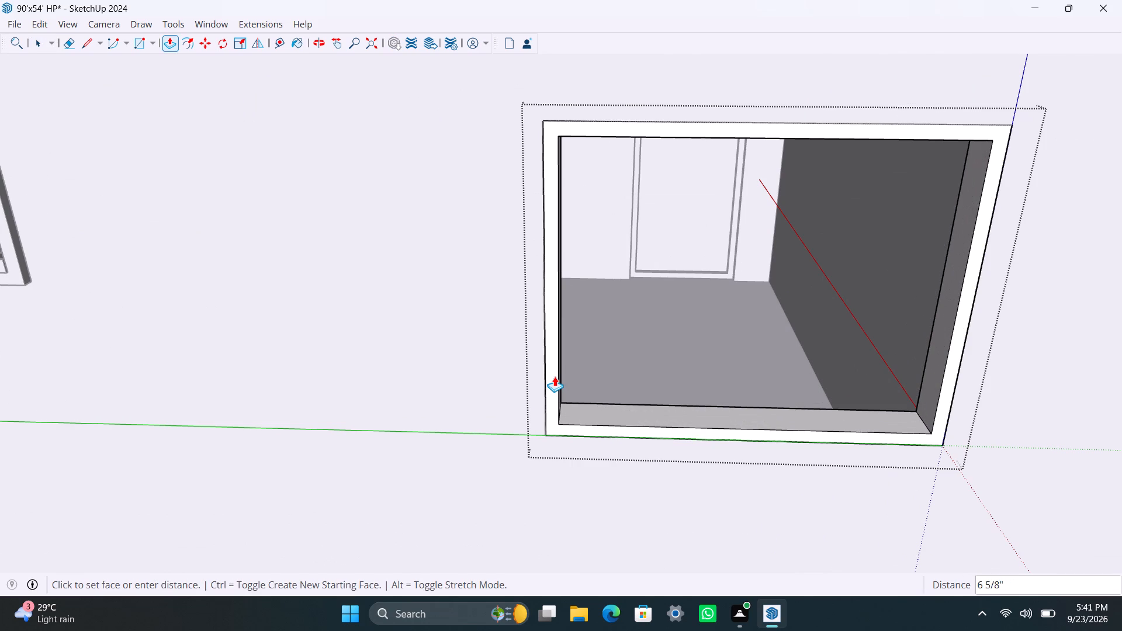
type("1.5\"")
key("Return")
left_click(550, 396)
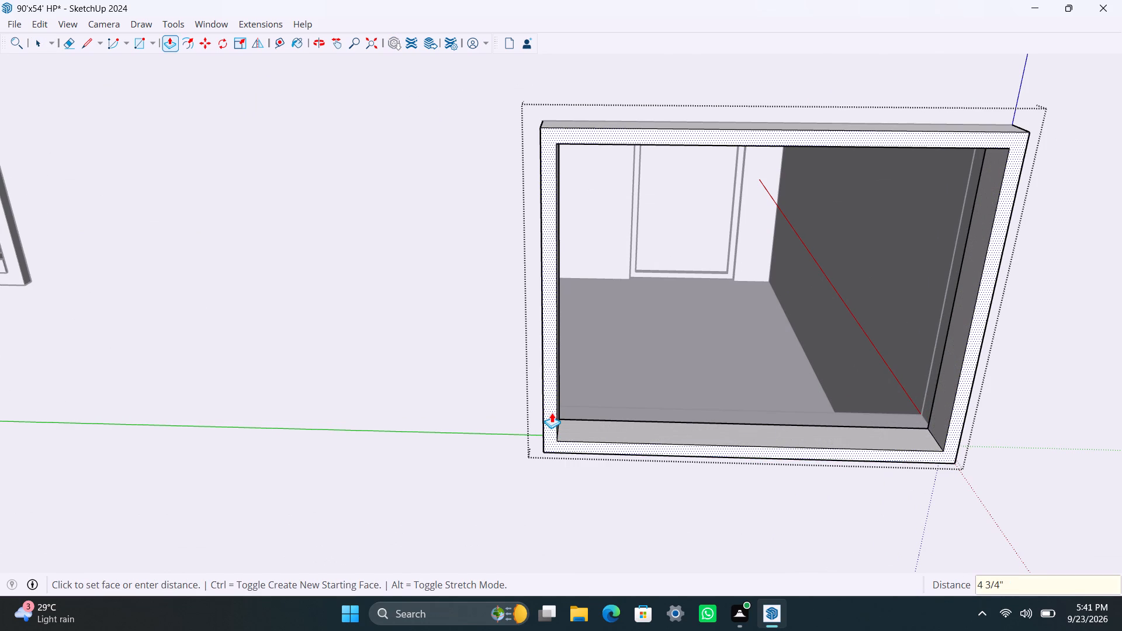
key("1")
type(".5\"")
key("Return")
key("space")
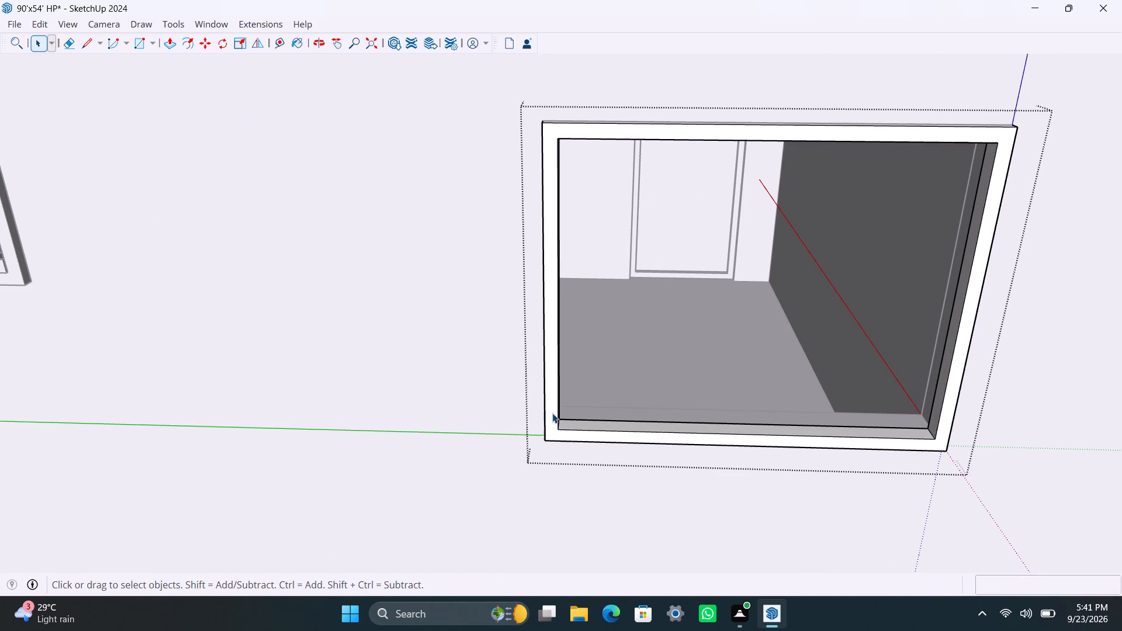
Draw a 2' 4" by 3' 8" pane over half of the frame's inner opening and delete the face filling the other half.
scroll(527, 407, "down", 4)
middle_click_drag(527, 405, 414, 409, "shift")
key("space")
key("r")
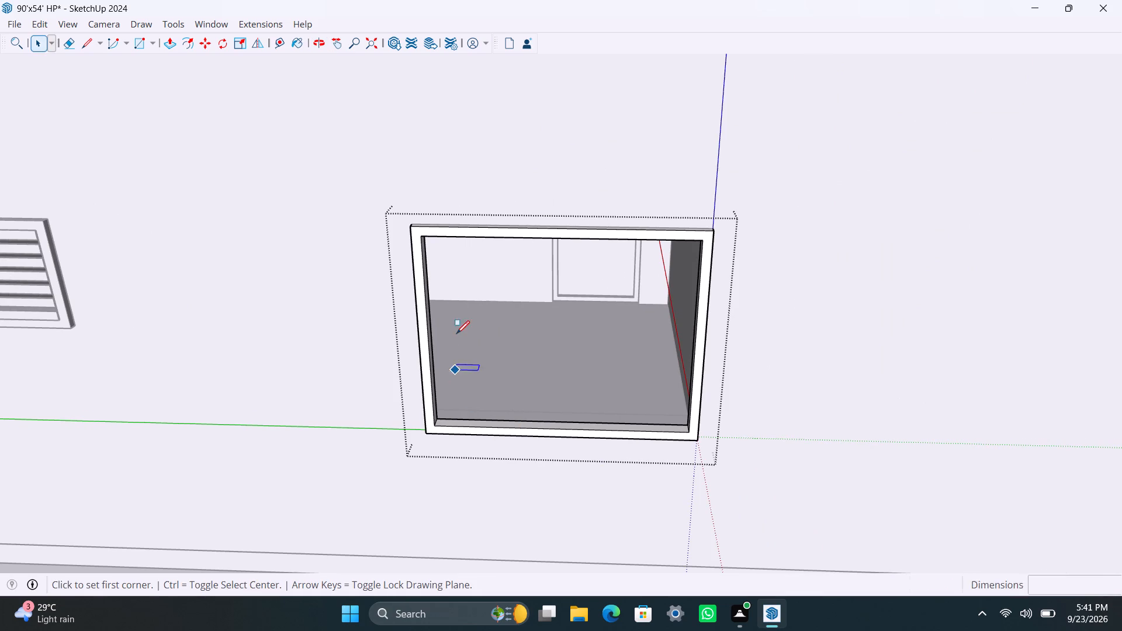
left_click(428, 238)
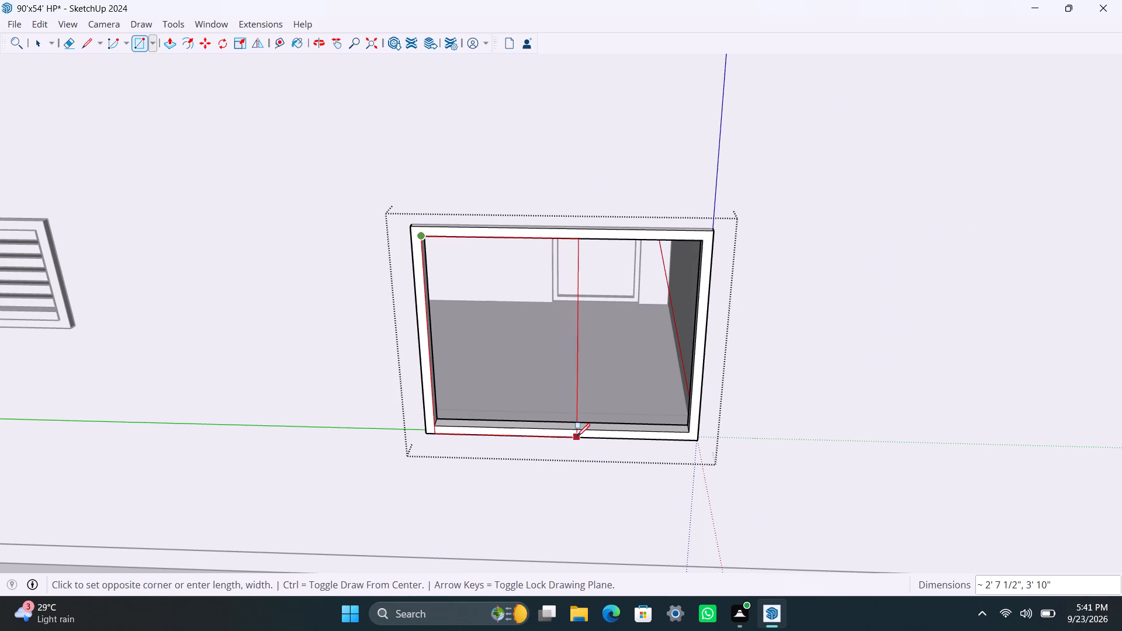
left_click(561, 428)
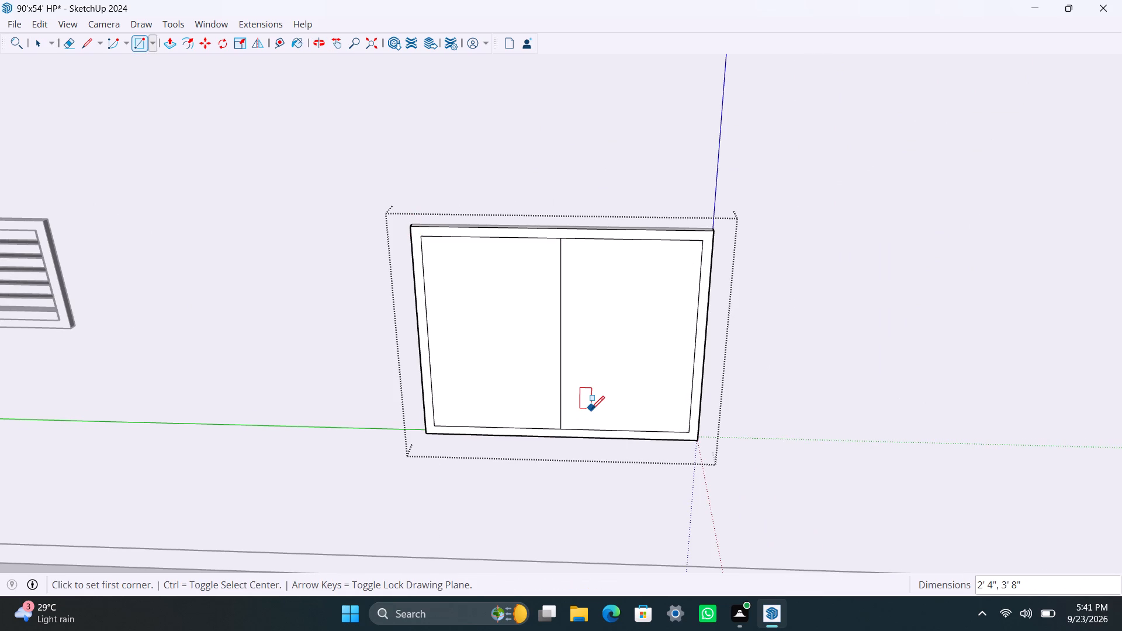
key("space")
key("space")
left_click(591, 409)
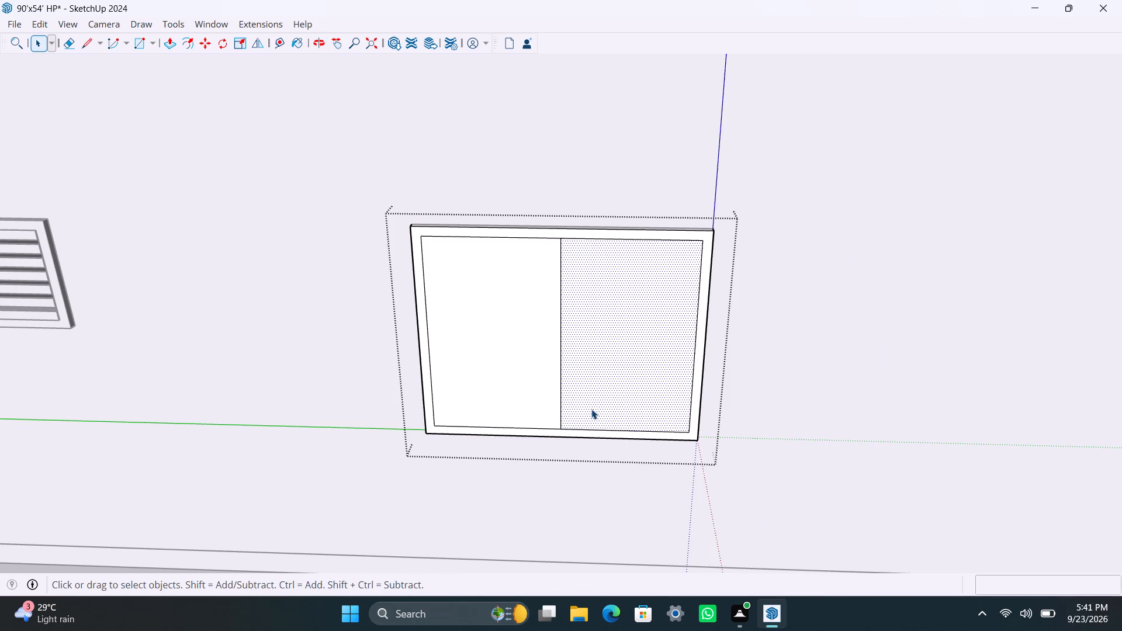
key("Delete")
Make the pane a group, extrude it 8 mm thick and leave the pane group.
double_click(542, 401)
right_click(542, 401)
left_click(636, 185)
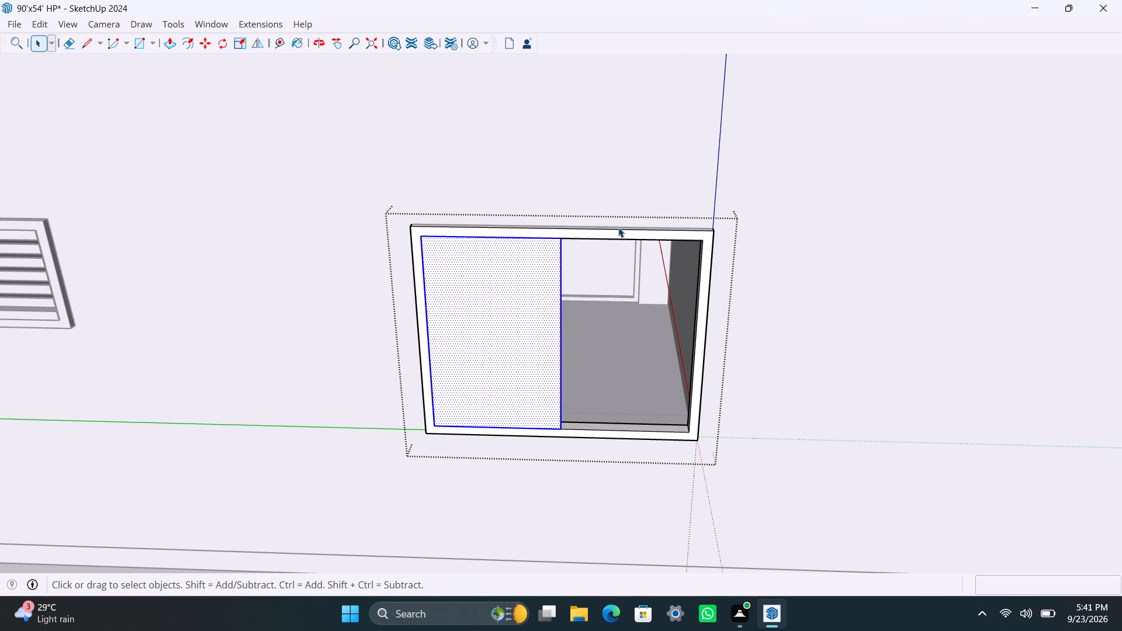
scroll(556, 468, "down", 3)
middle_click_drag(557, 470, 452, 491)
scroll(484, 464, "up", 5)
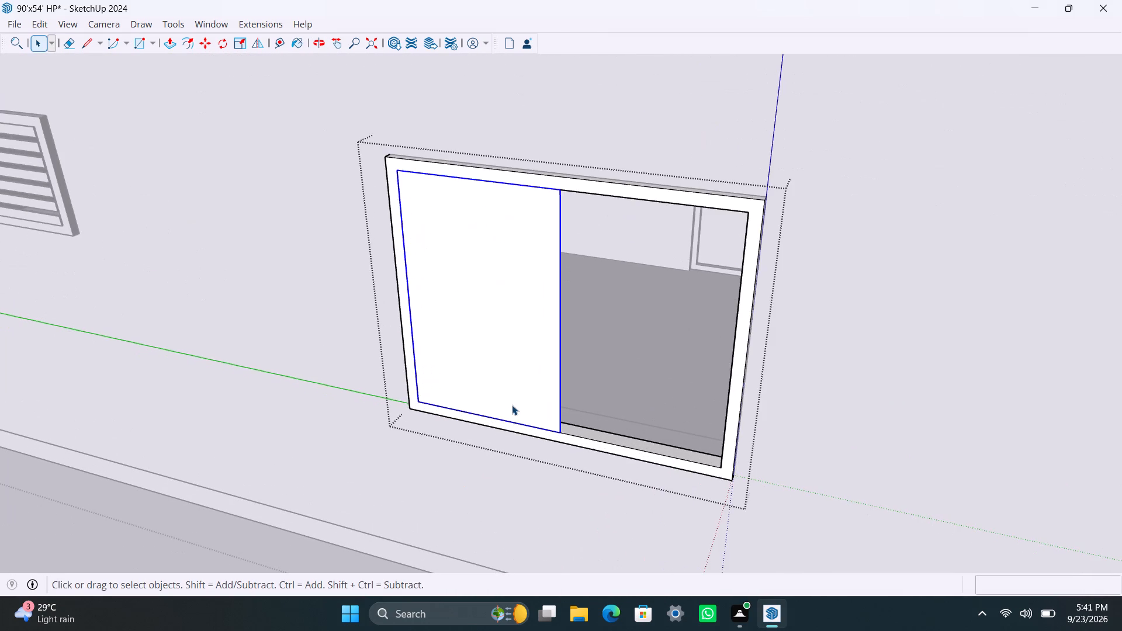
triple_click(512, 405)
key("p")
left_click(512, 403)
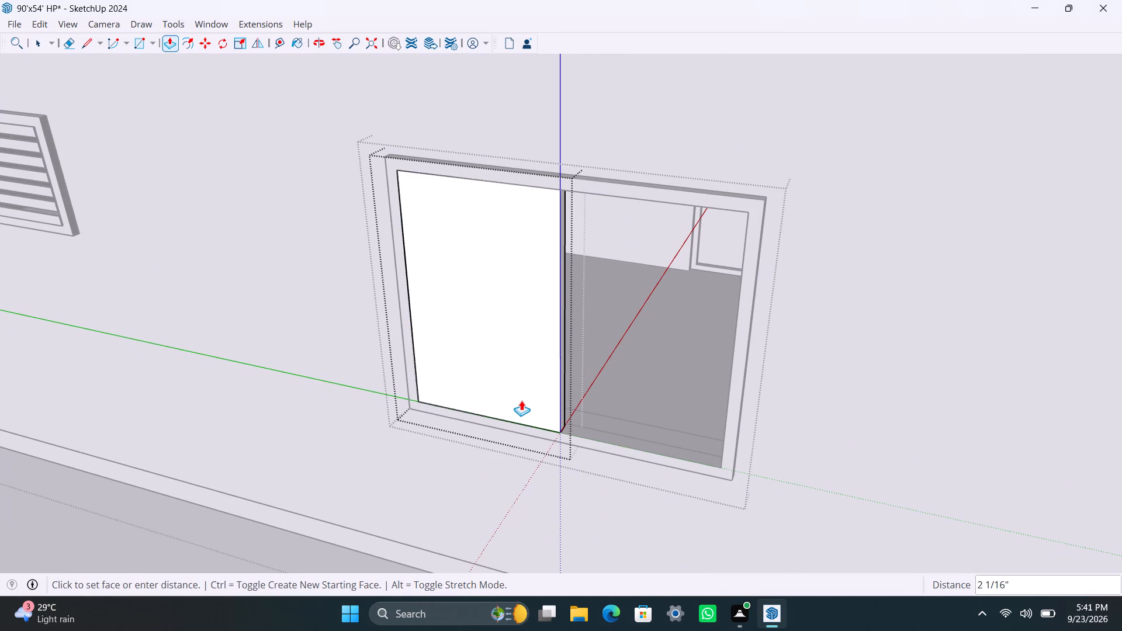
type("8mm")
key("Return")
key("space")
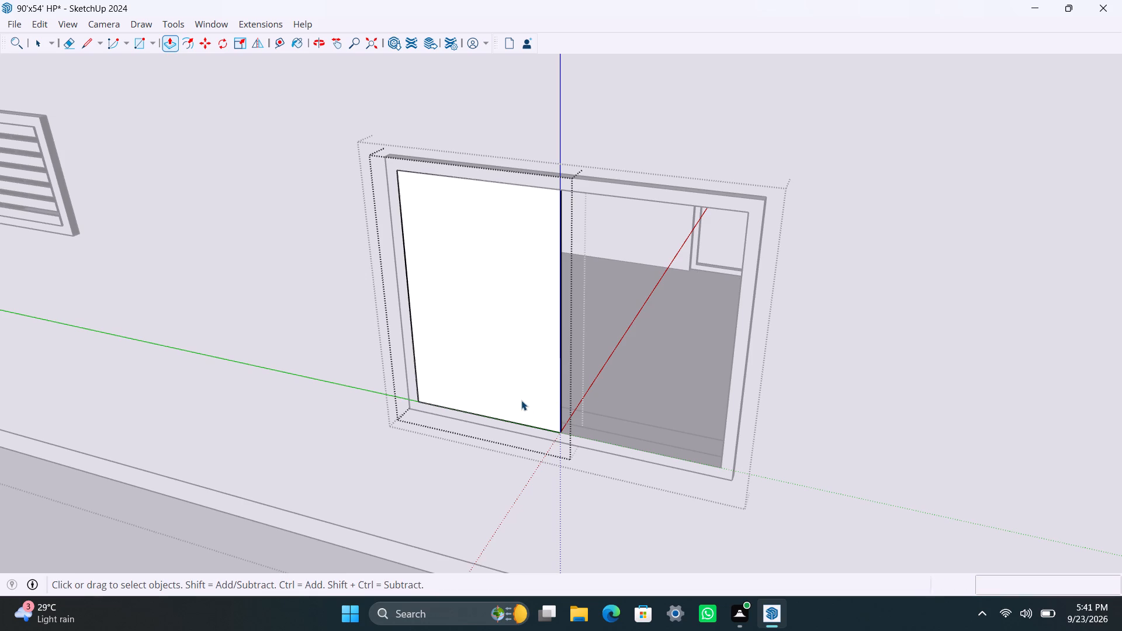
left_click(598, 505)
Move the pane about 1 1/4" back into the depth of the frame.
scroll(575, 387, "up", 8)
left_click(541, 442)
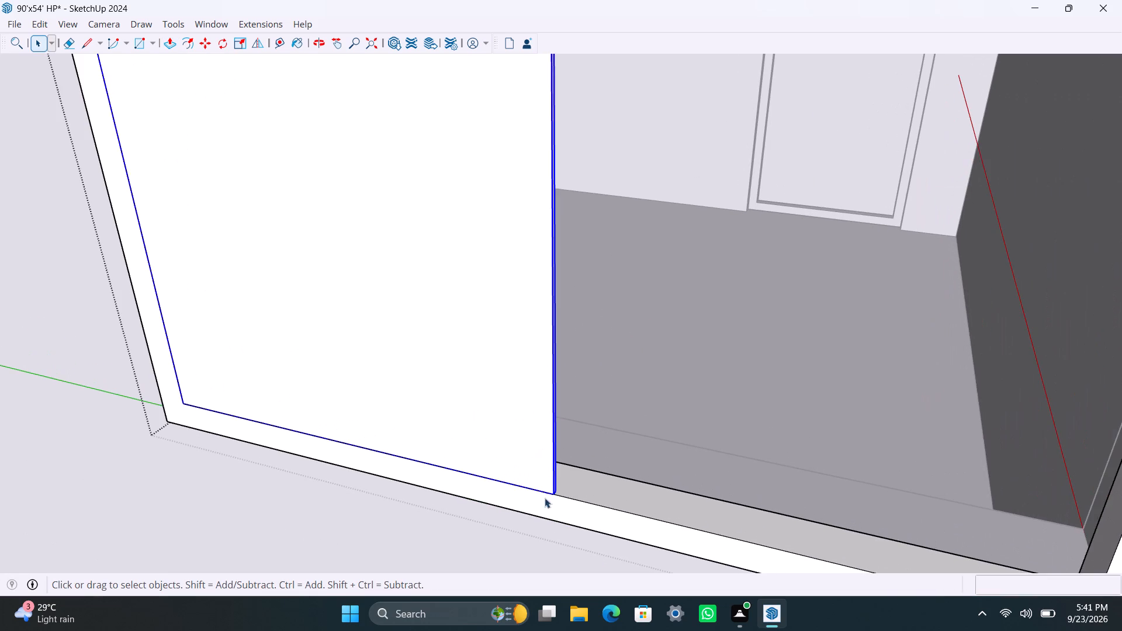
scroll(549, 508, "up", 6)
middle_click_drag(553, 498, 482, 522)
scroll(500, 504, "up", 3)
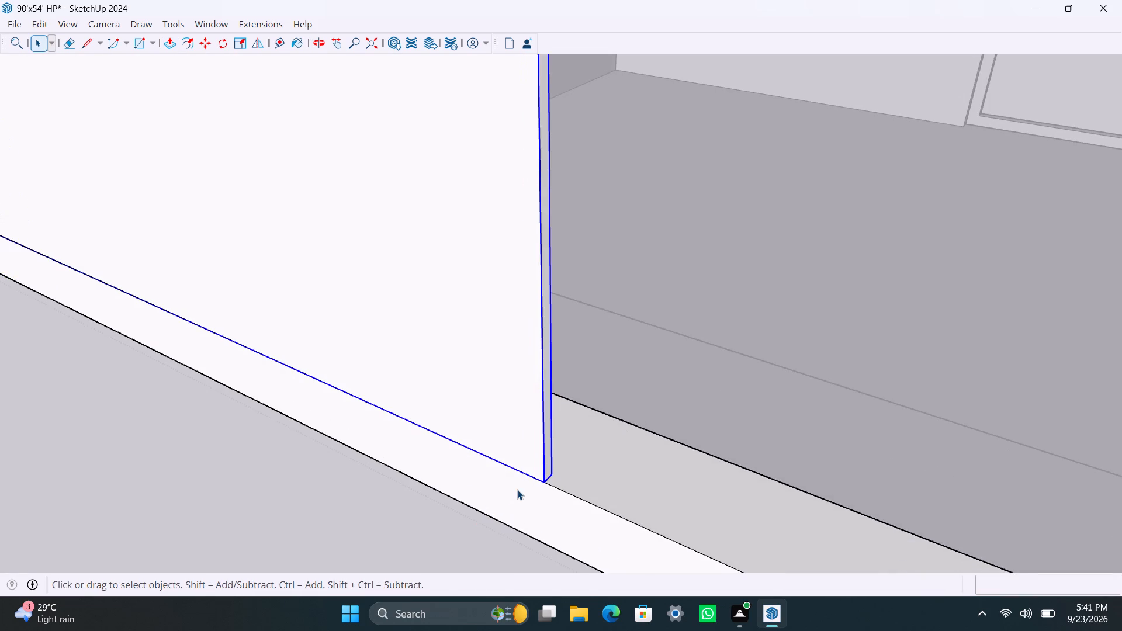
key("m")
left_click(543, 476)
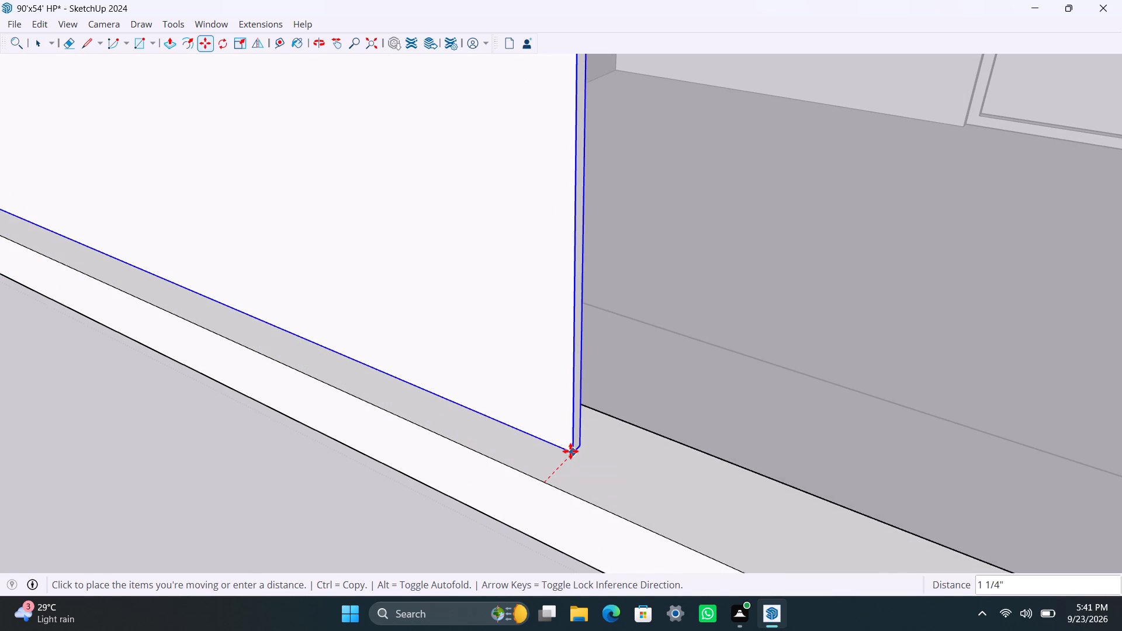
left_click(570, 450)
Copy the pane about 2' 4" across to fill the other half of the frame.
scroll(571, 449, "down", 20)
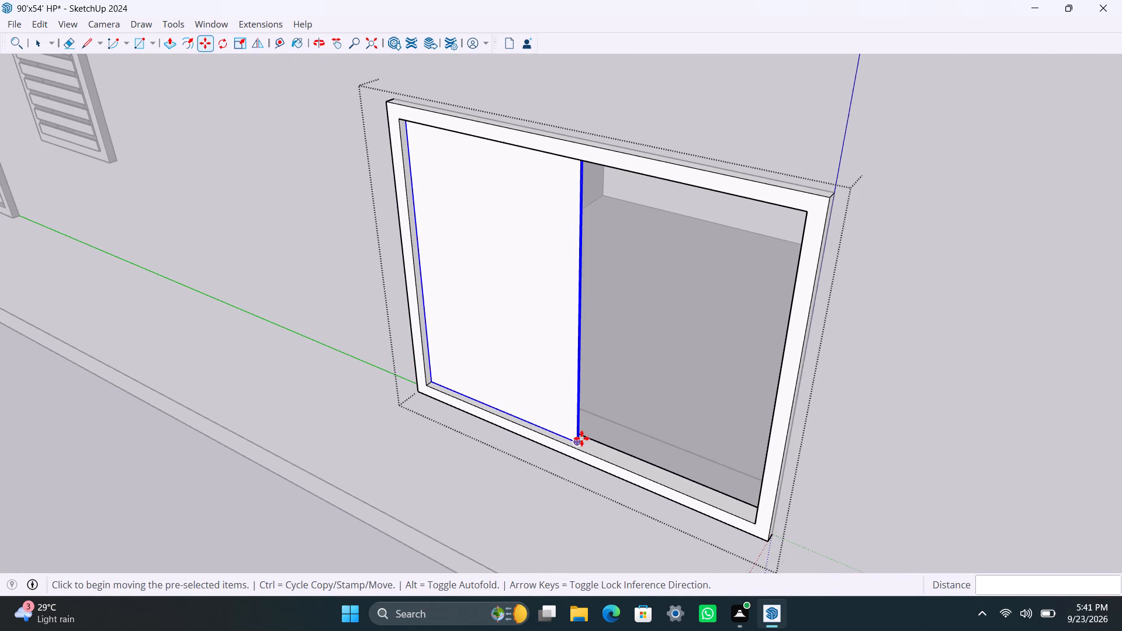
left_click(581, 439)
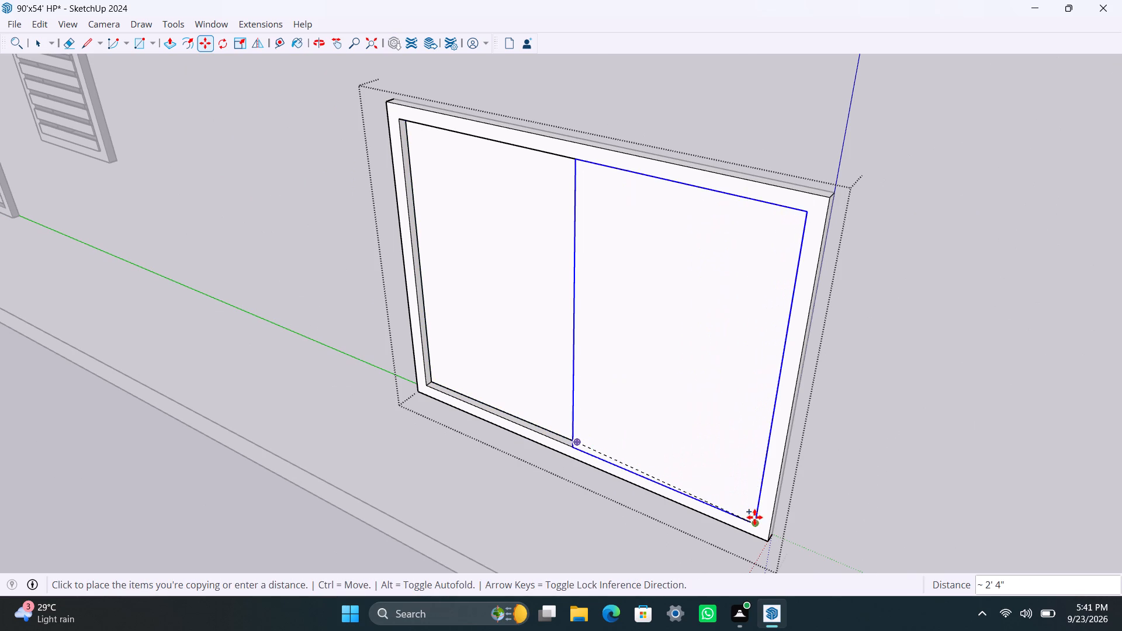
left_click(755, 518)
Move the copied pane back so it meets the first pane's front corner, and leave the window group.
scroll(643, 503, "up", 8)
middle_click_drag(501, 491, 807, 497)
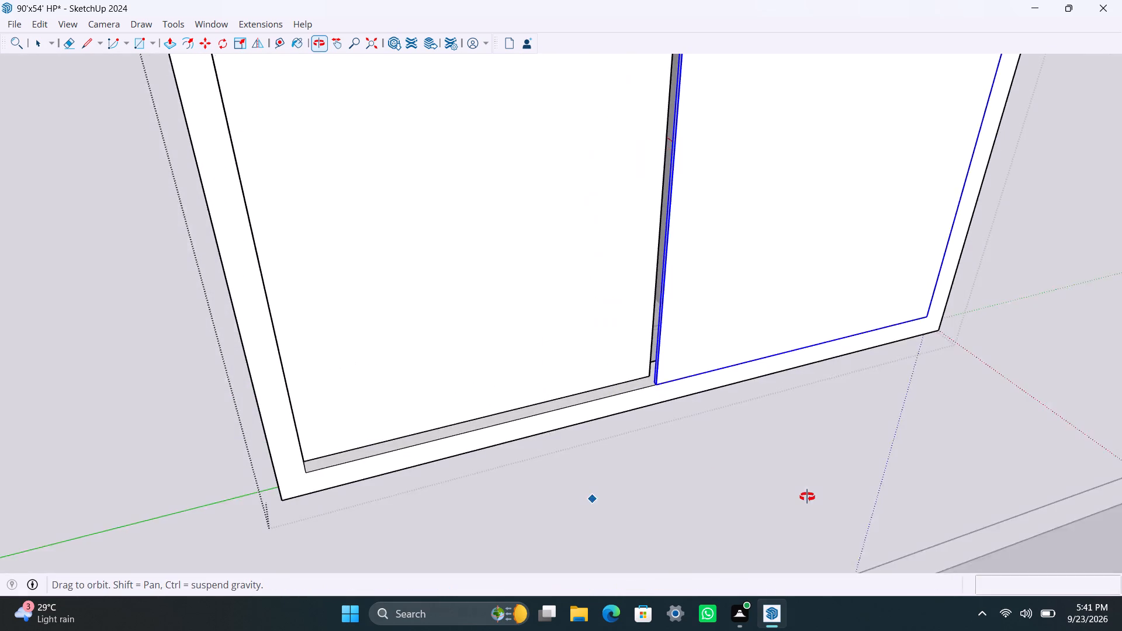
middle_click_drag(807, 497, 812, 501)
scroll(685, 402, "up", 10)
middle_click_drag(635, 377, 788, 427)
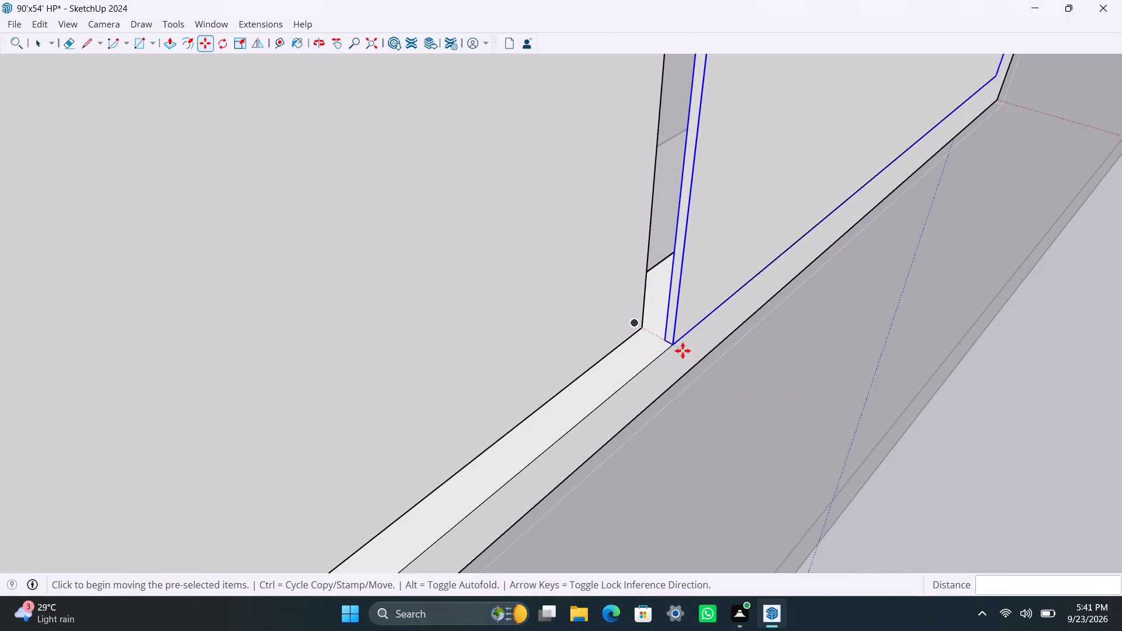
scroll(683, 350, "up", 5)
left_click(657, 335)
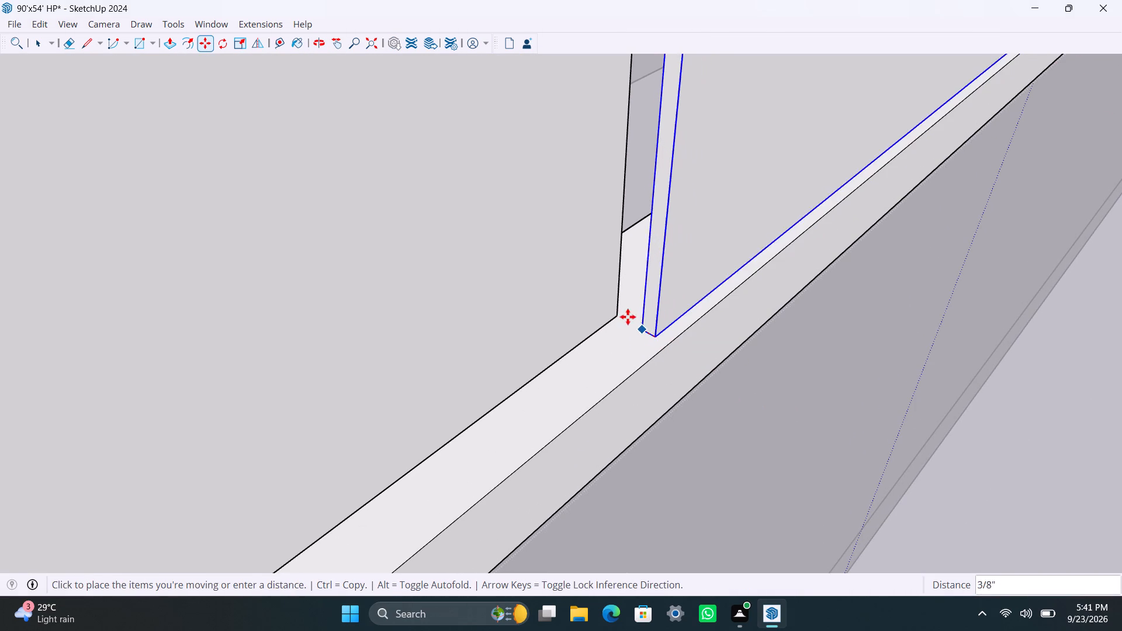
left_click(620, 314)
scroll(626, 320, "down", 14)
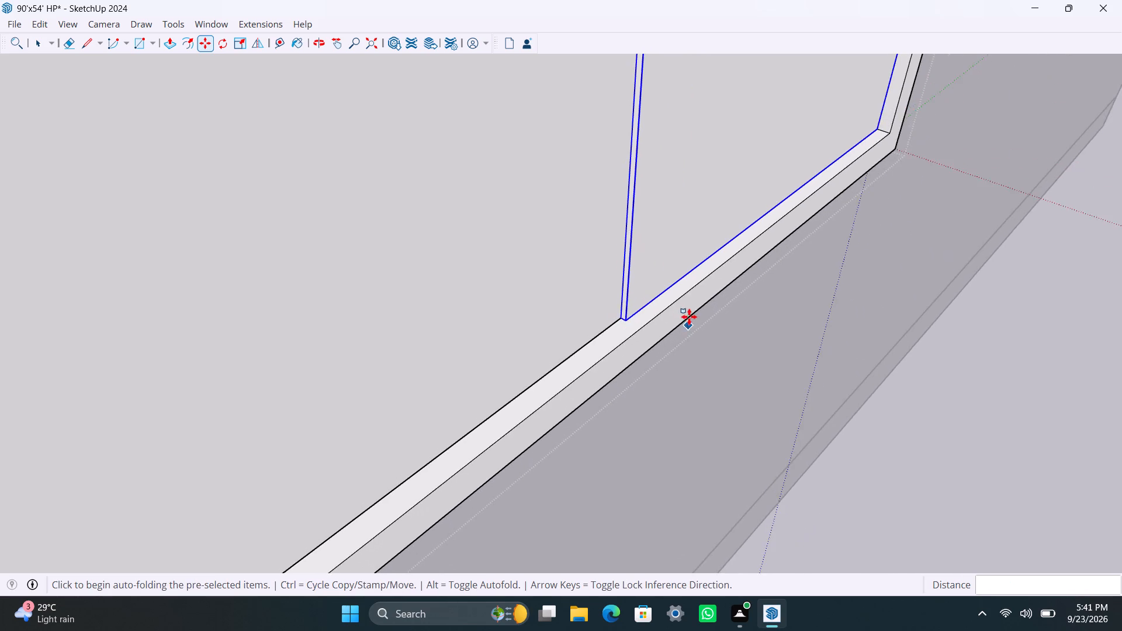
scroll(689, 317, "down", 18)
key("space")
scroll(732, 274, "down", 12)
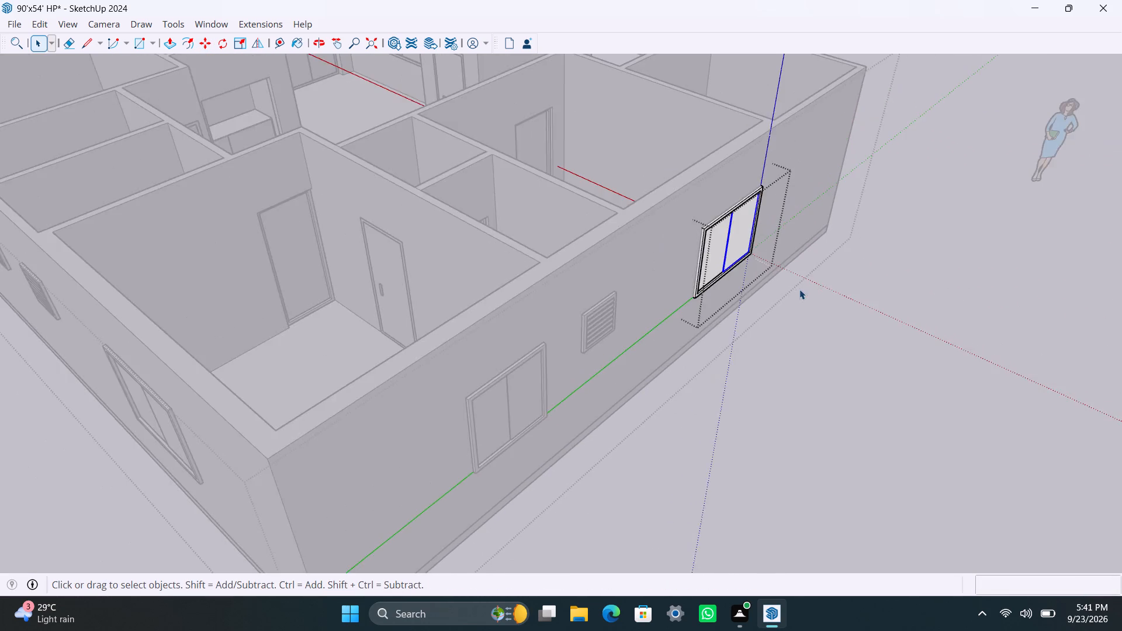
scroll(801, 288, "down", 6)
middle_click_drag(915, 311, 148, 218)
left_click_drag(704, 485, 692, 485)
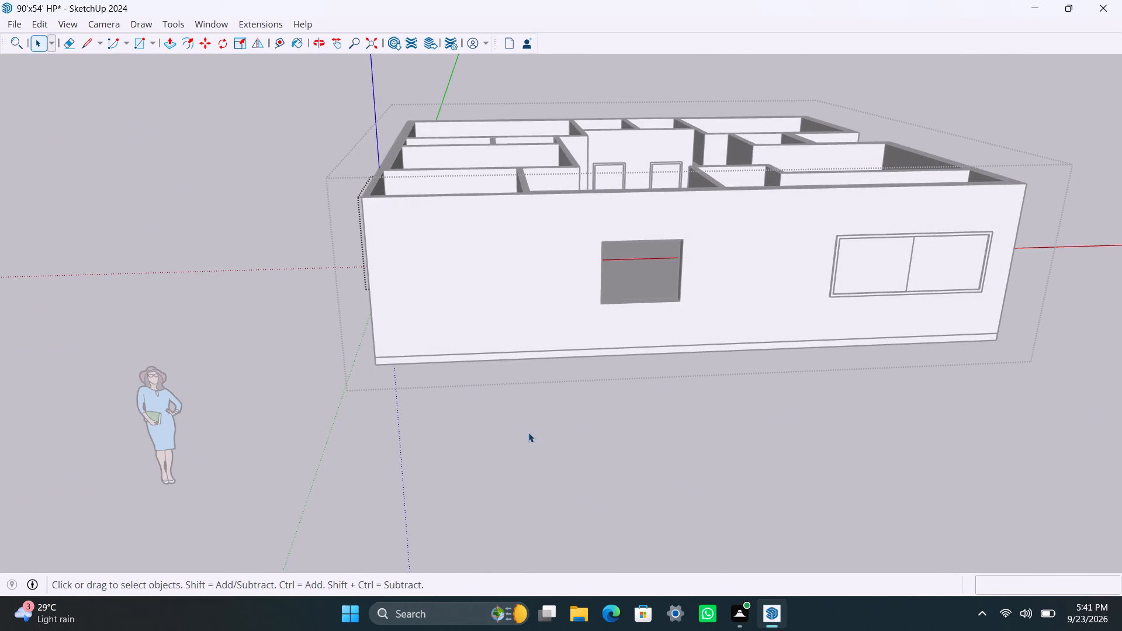
scroll(532, 358, "up", 3)
left_click(570, 450)
Draw a rectangle over the open window hole in the wall with the wide two-pane window and make it a group.
scroll(567, 380, "down", 4)
middle_click_drag(545, 367, 383, 457)
scroll(453, 435, "up", 4)
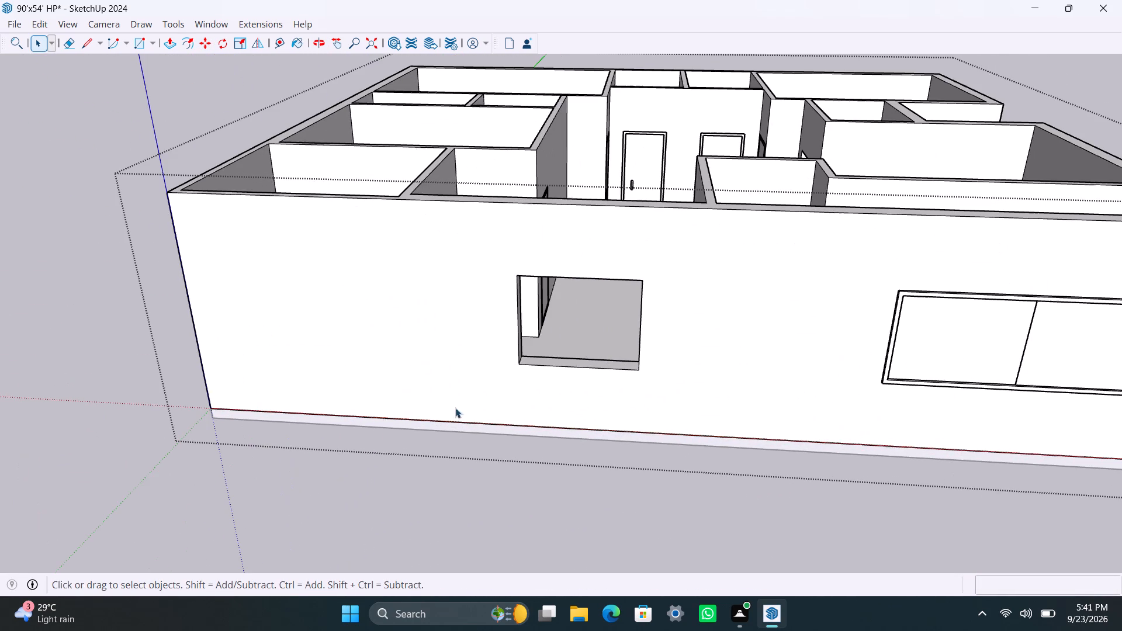
key("r")
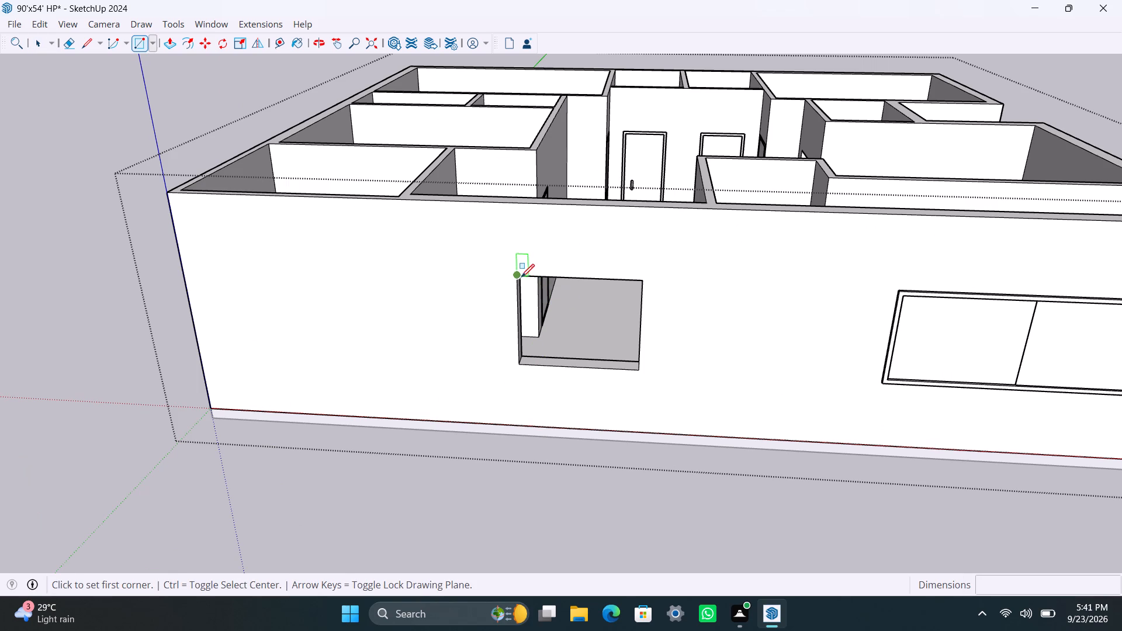
left_click(521, 276)
left_click(640, 368)
key("space")
double_click(600, 341)
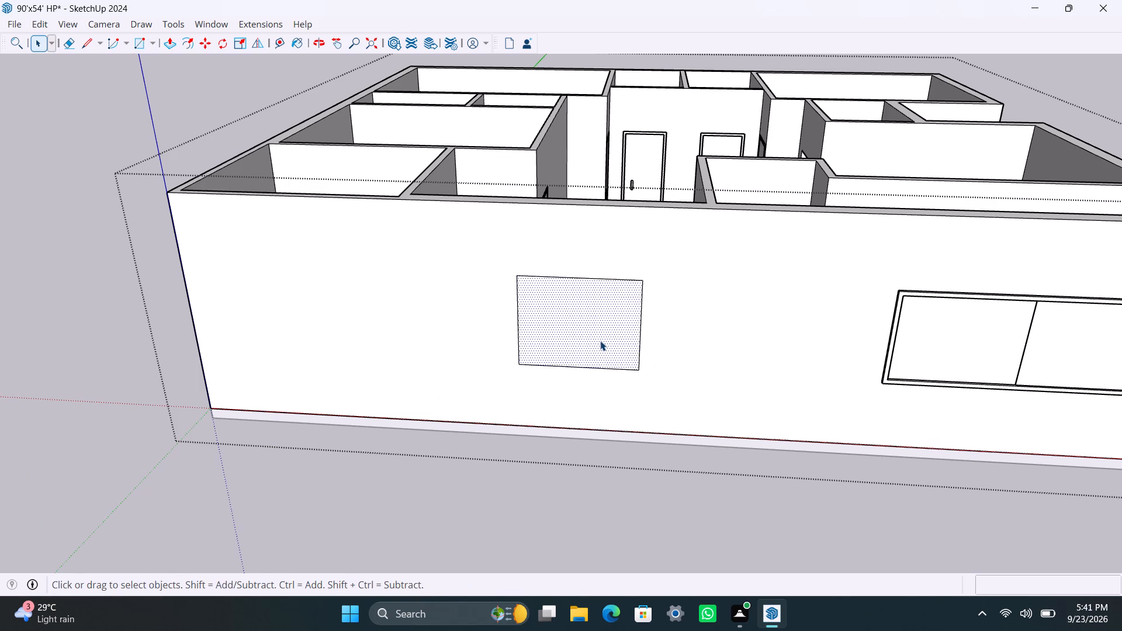
right_click(599, 341)
left_click(653, 140)
Offset the rectangle in the new window group 2" inward and delete the inner face to leave a frame.
scroll(575, 322, "up", 2)
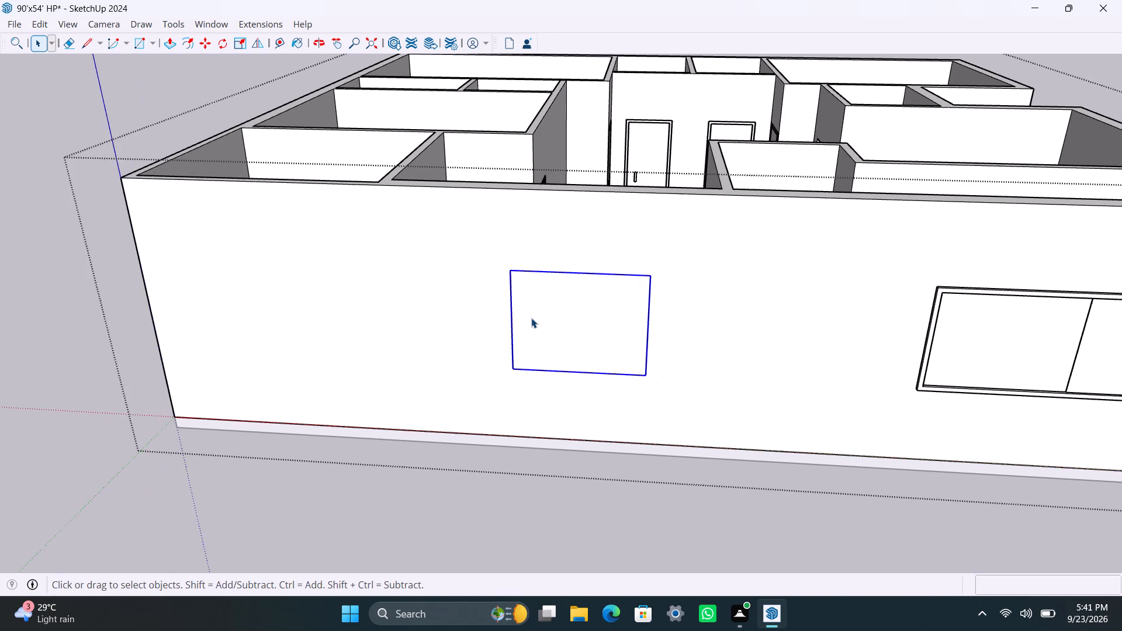
double_click(531, 318)
left_click(530, 318)
key("f")
left_click(530, 316)
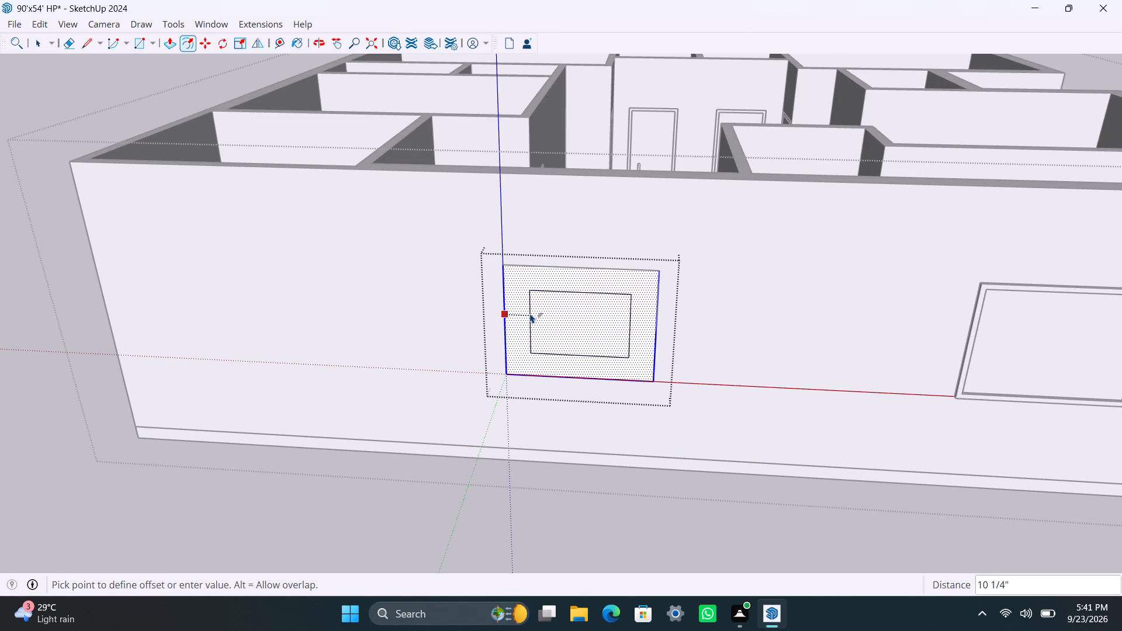
key("2")
key("shift+quotedbl")
key("Return")
key("space")
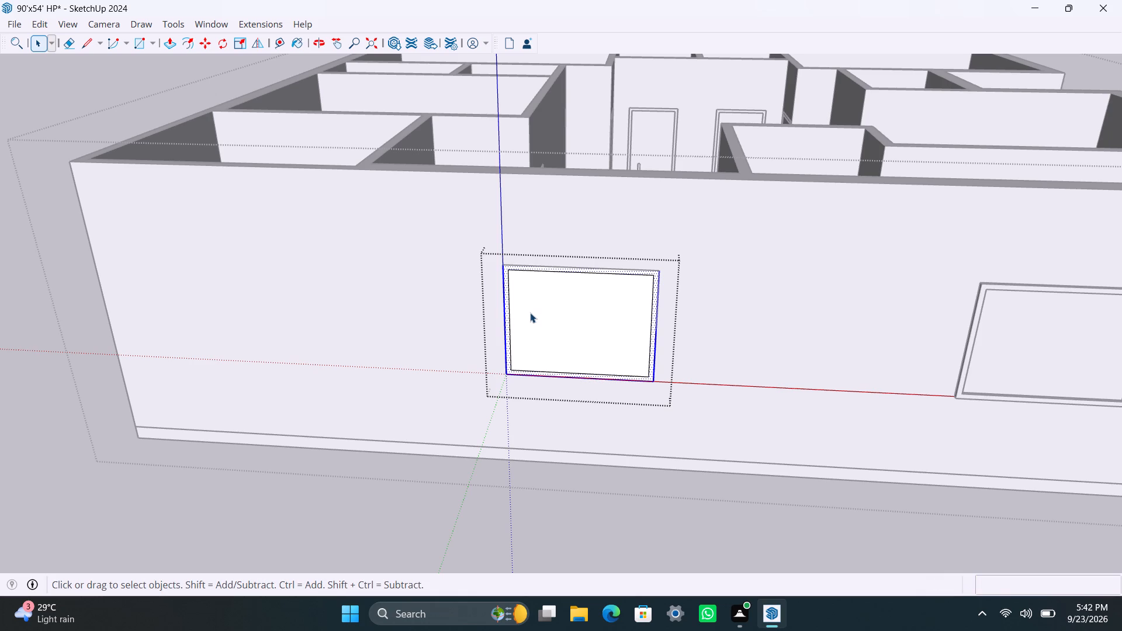
left_click(540, 321)
key("Delete")
Push the window frame face 1.5" into the wall opening.
scroll(516, 365, "up", 3)
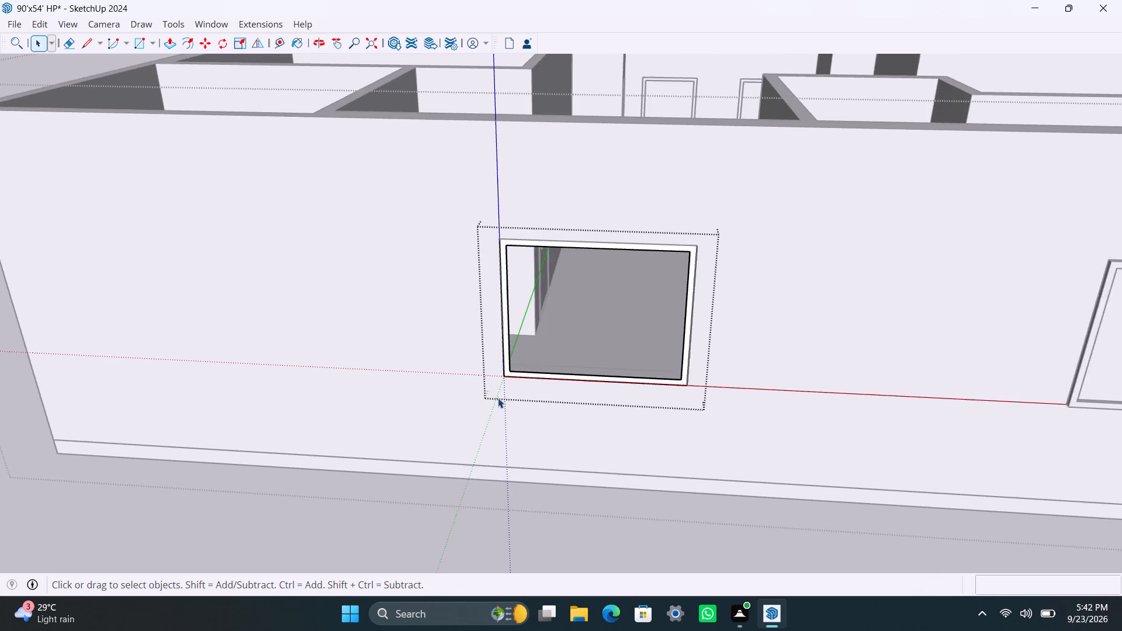
scroll(498, 398, "up", 7)
left_click(510, 345)
key("p")
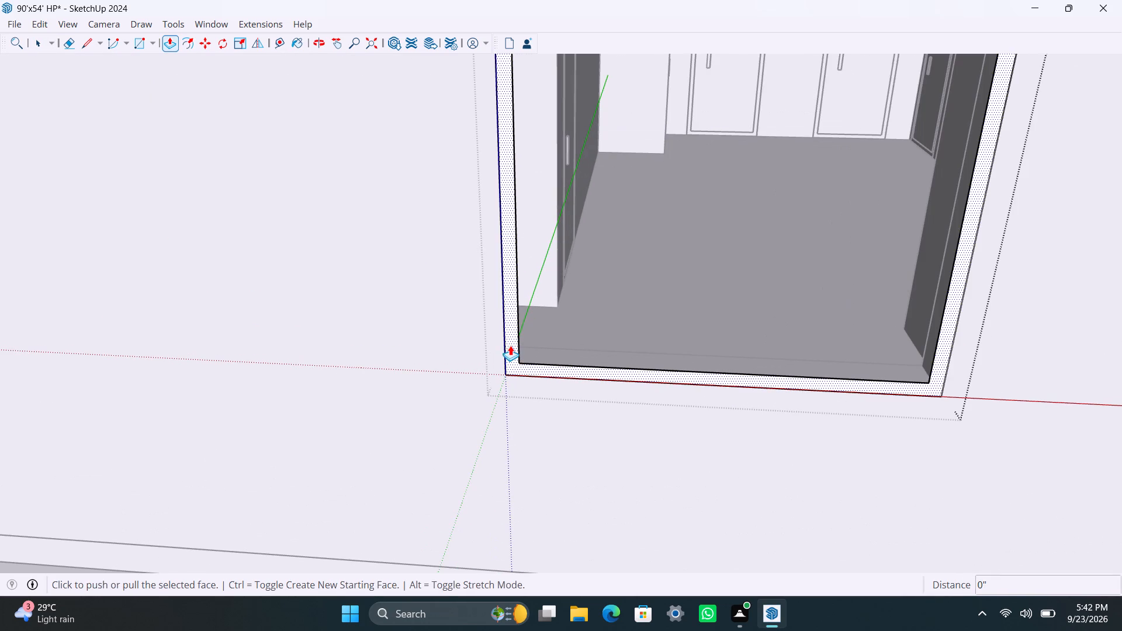
left_click(510, 345)
type("1.5\"")
key("Return")
key("space")
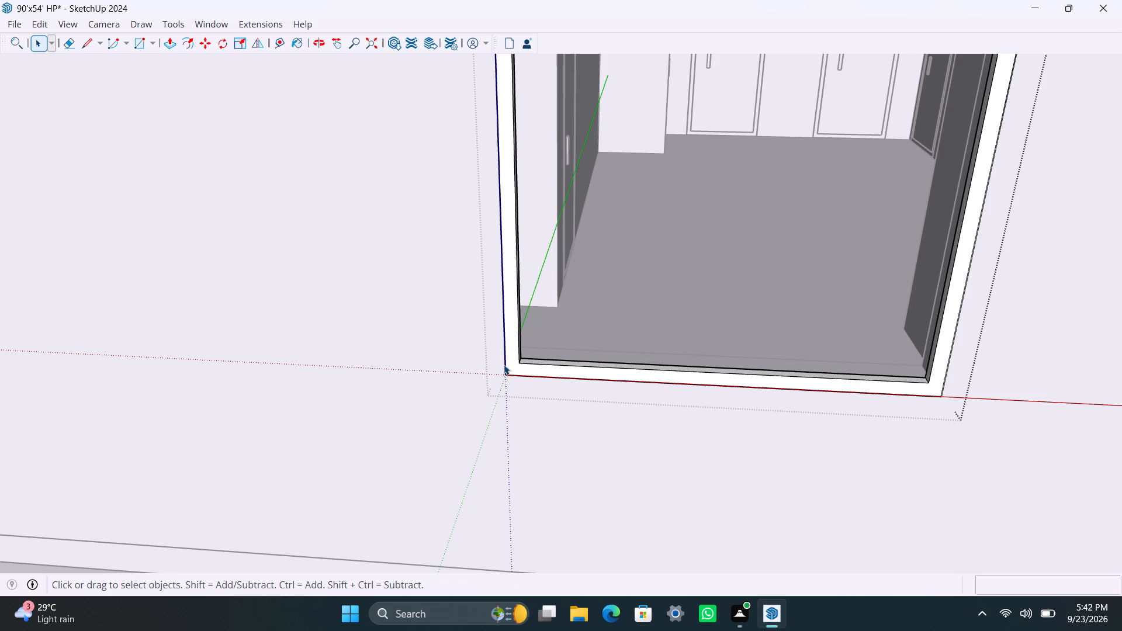
Pull the front face of the window frame 1.5" outward from the wall.
left_click(511, 348)
key("p")
left_click(511, 348)
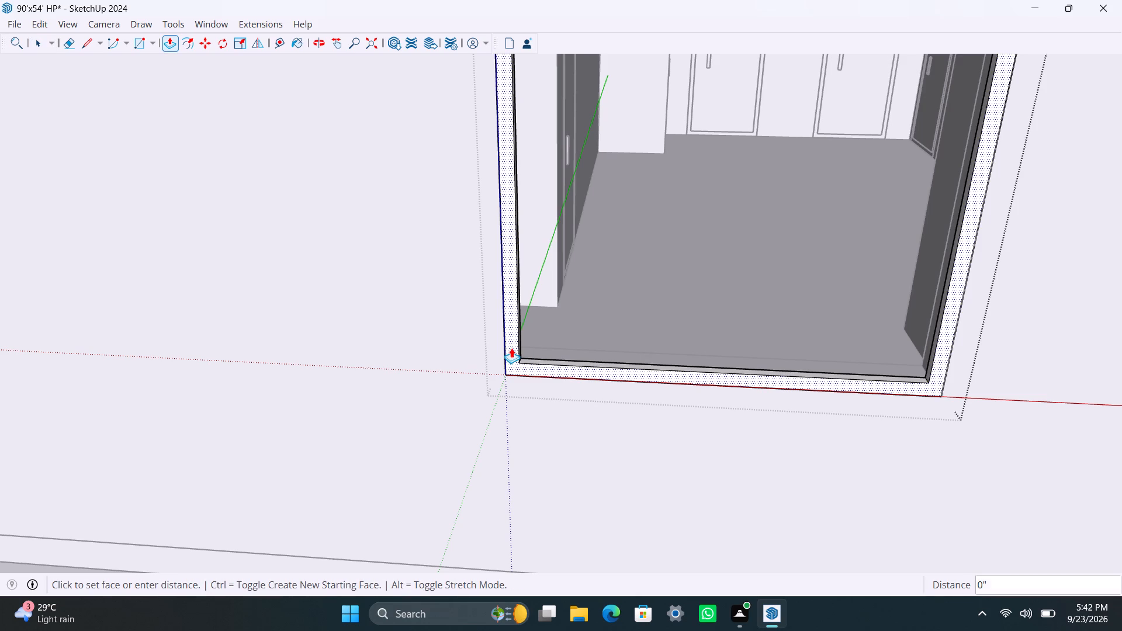
type("1.5\"")
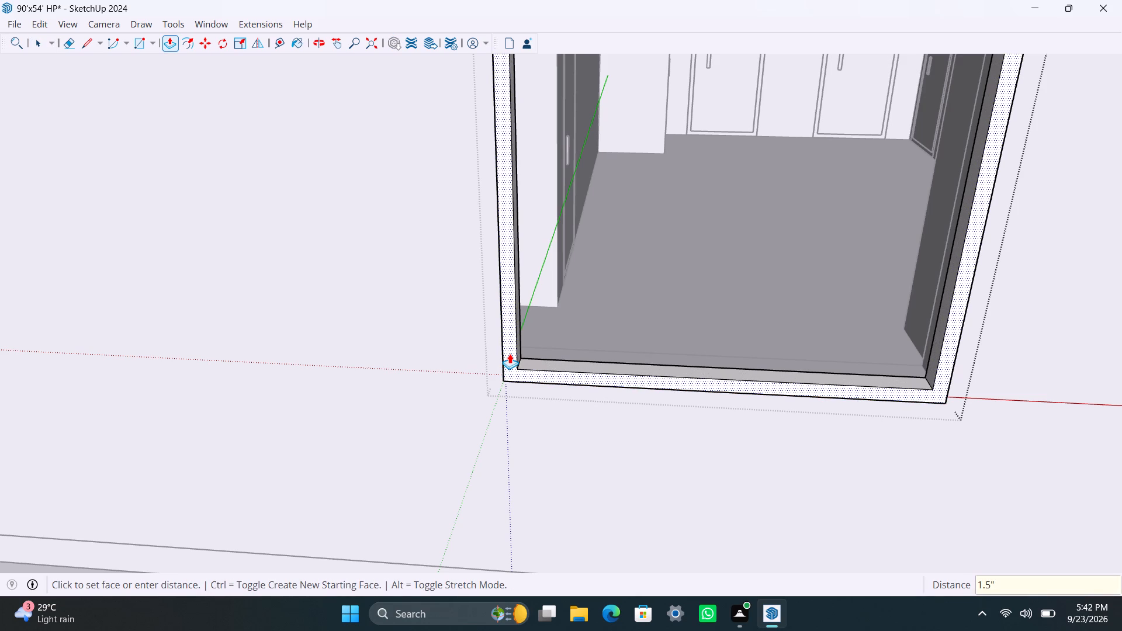
key("Return")
key("space")
Draw a rectangle over the left half of the frame's opening and delete the face filling the other half.
scroll(510, 353, "down", 7)
key("r")
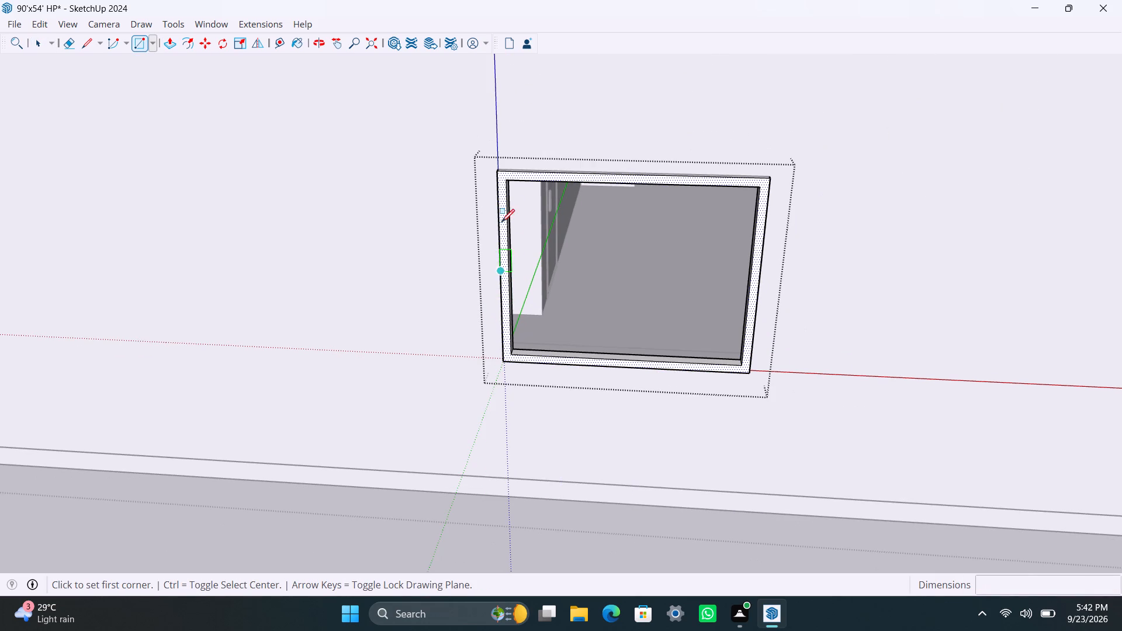
left_click(510, 179)
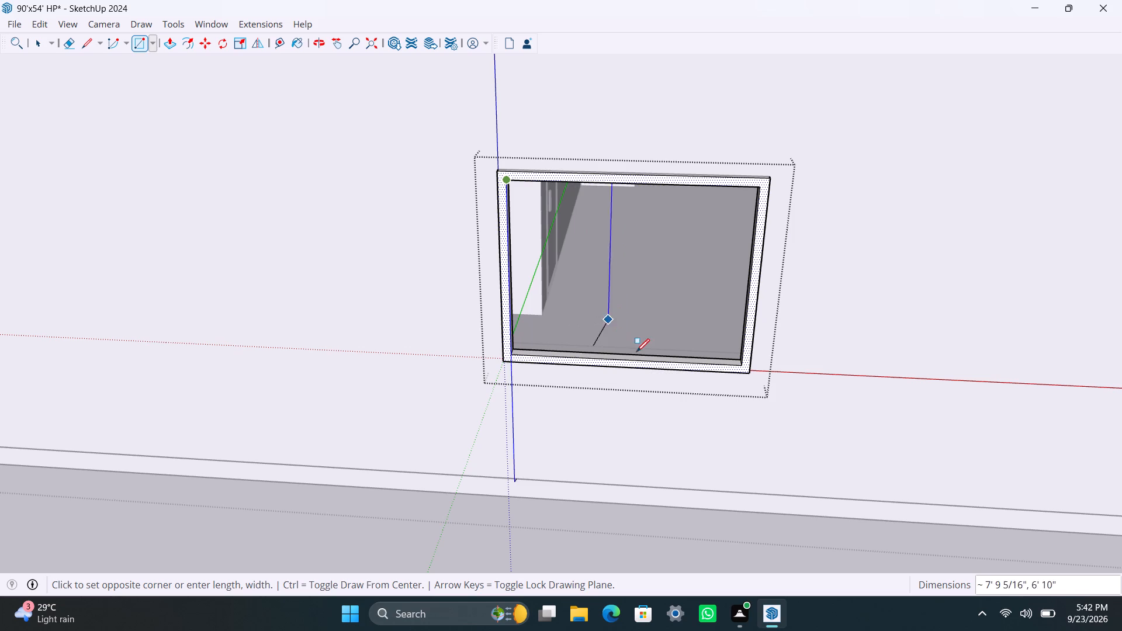
left_click(632, 359)
key("space")
left_click(660, 345)
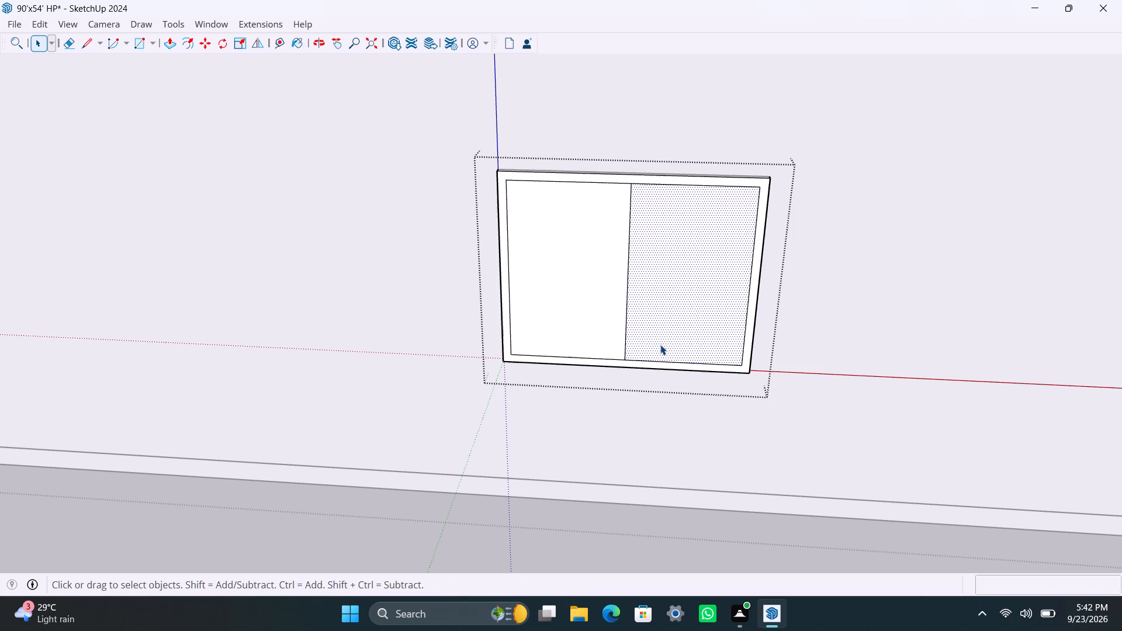
key("Delete")
Make the half-width pane a group and extrude it 8 mm thick.
double_click(609, 331)
right_click(609, 331)
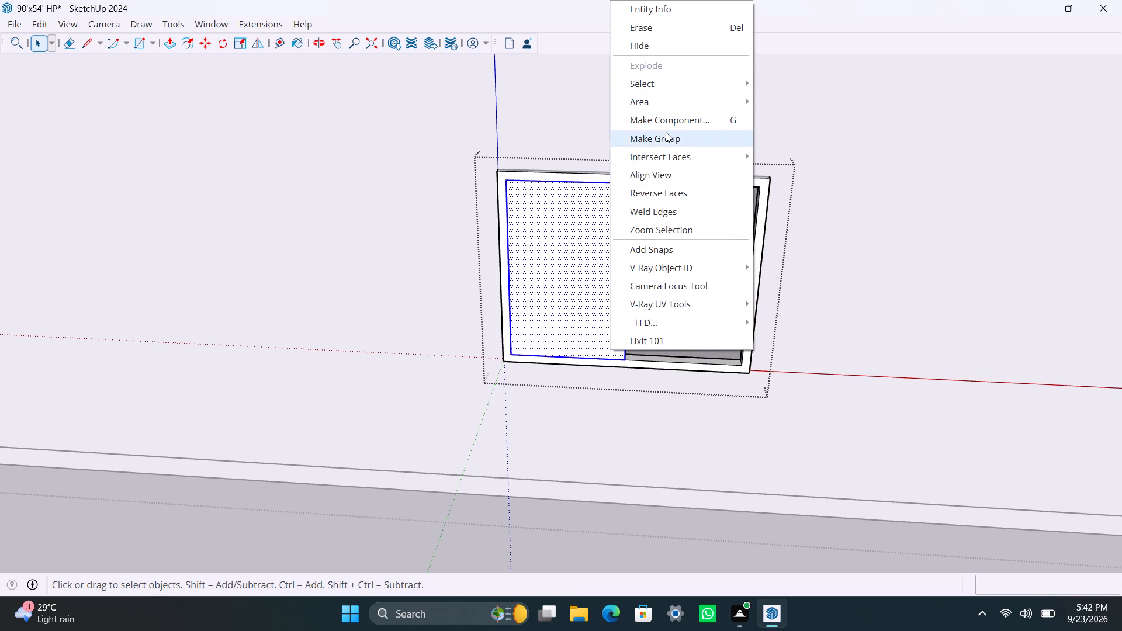
left_click(665, 131)
scroll(668, 196, "down", 4)
middle_click_drag(608, 424, 491, 460)
scroll(505, 335, "up", 6)
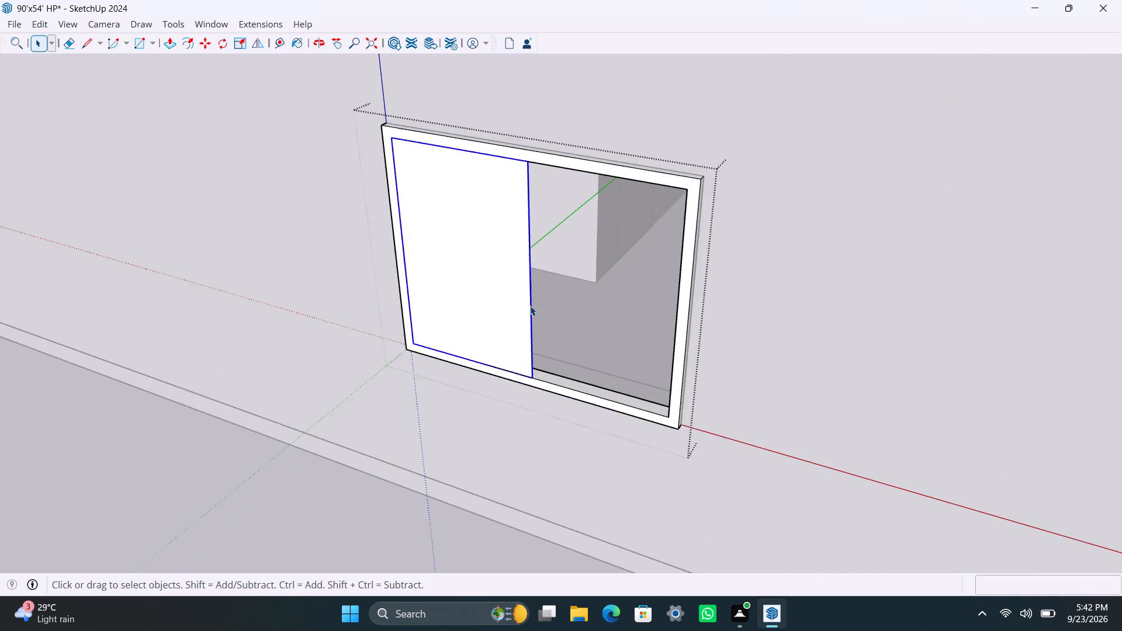
scroll(530, 306, "up", 4)
triple_click(515, 307)
key("p")
left_click(515, 307)
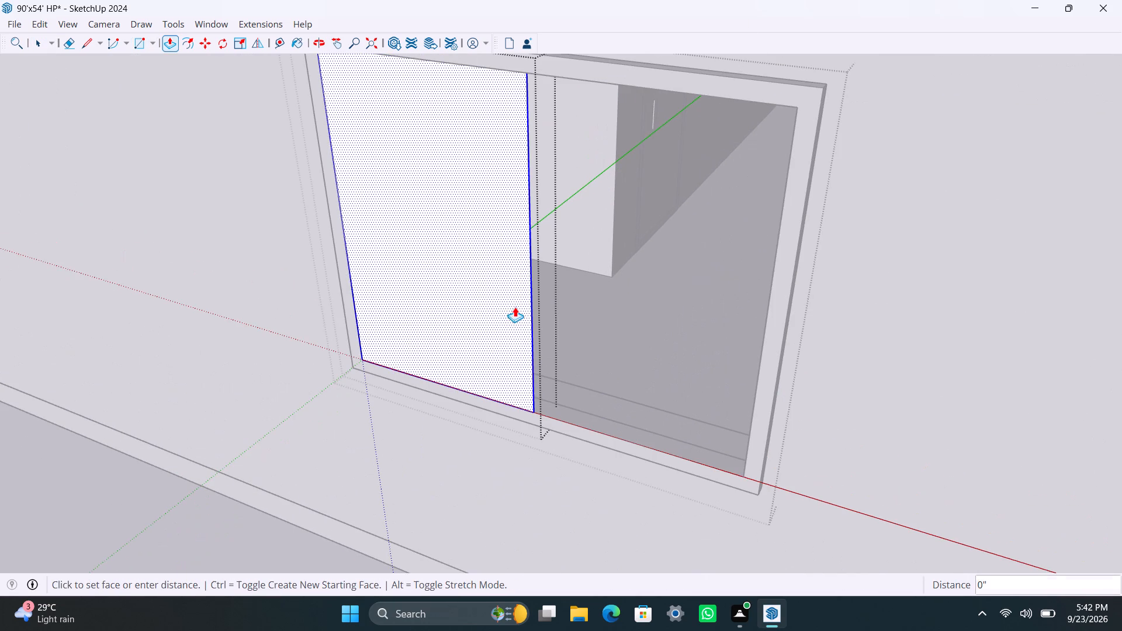
type("8mm")
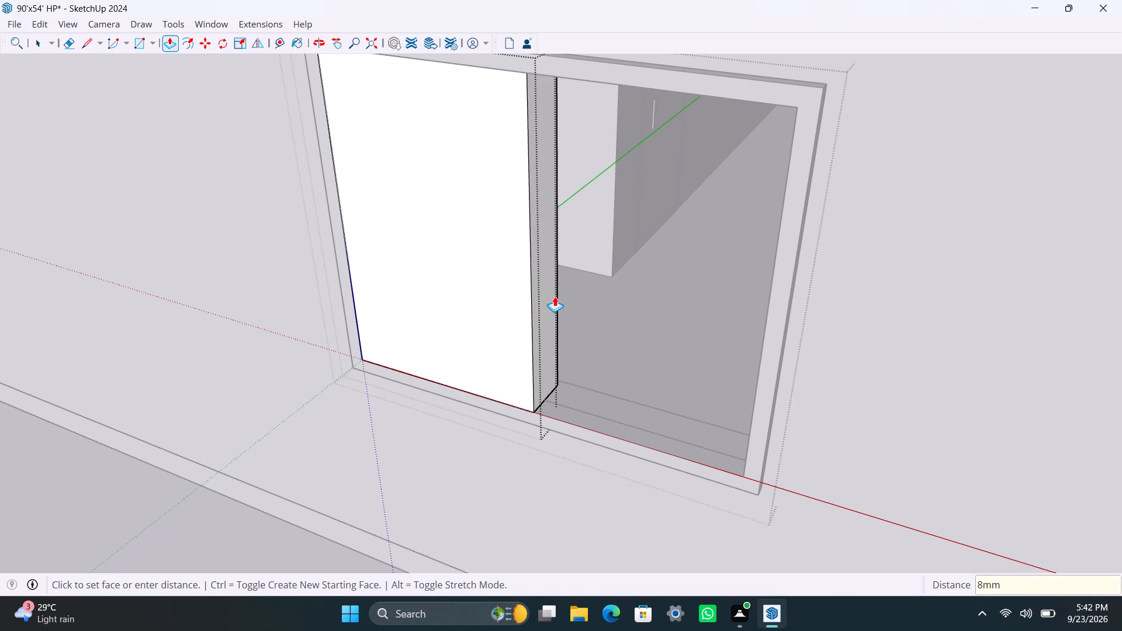
key("Return")
key("space")
left_click_drag(457, 509, 430, 511)
left_click(468, 477)
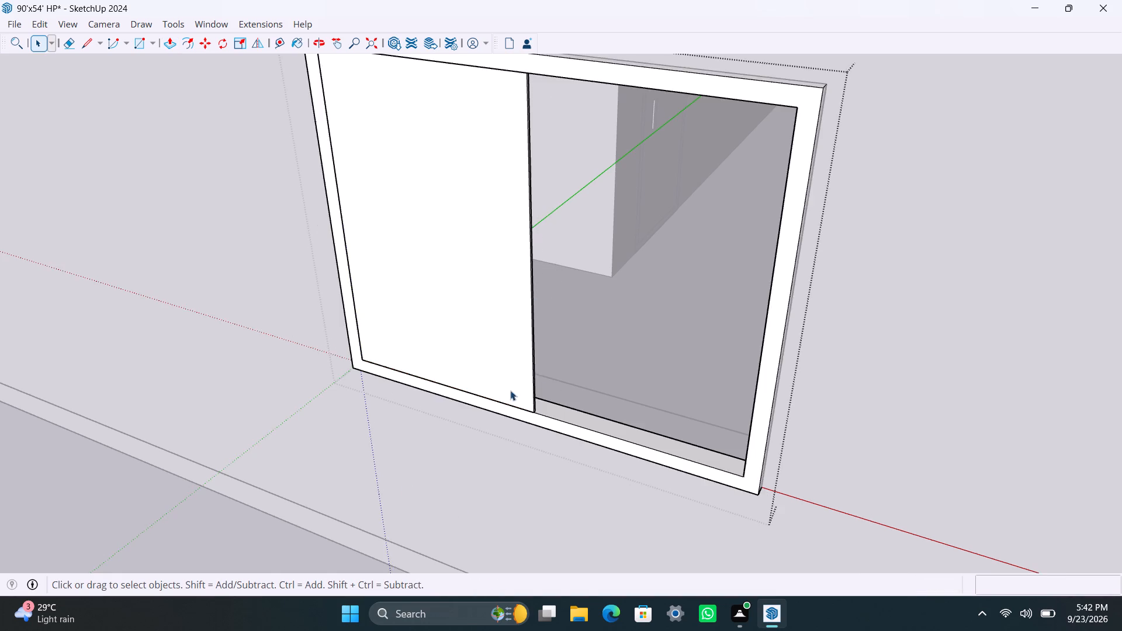
Move the pane about 1 7/16" back into the depth of the frame.
scroll(515, 380, "up", 3)
left_click(521, 377)
scroll(529, 393, "up", 11)
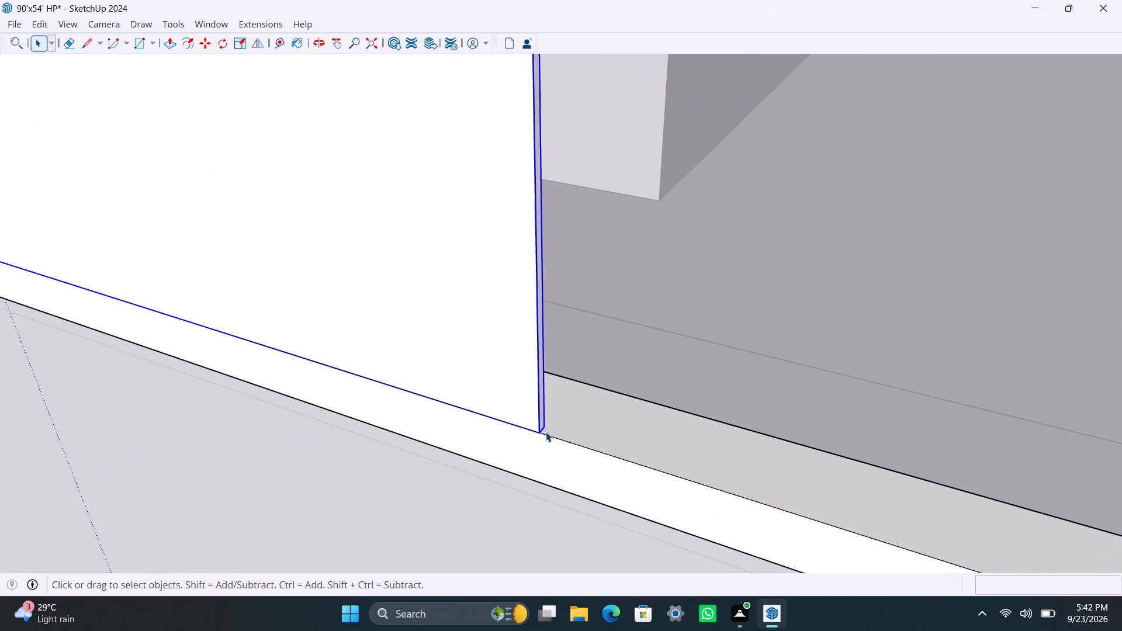
key("m")
left_click(541, 429)
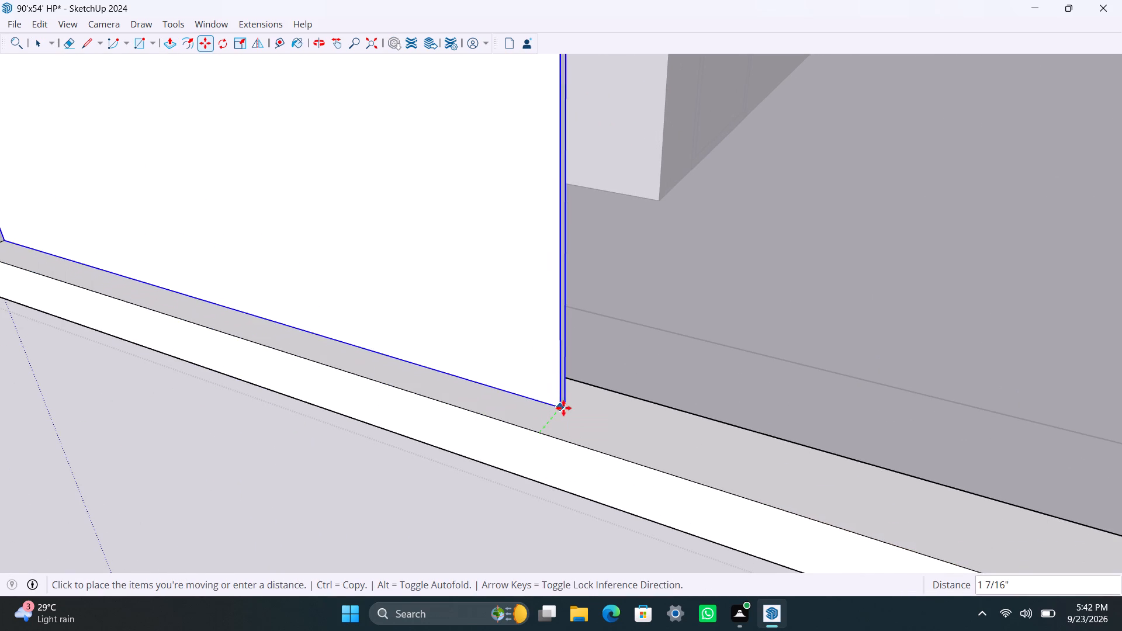
left_click(563, 407)
Copy the pane about 2' 4" across to fill the other half of the frame.
scroll(559, 407, "down", 15)
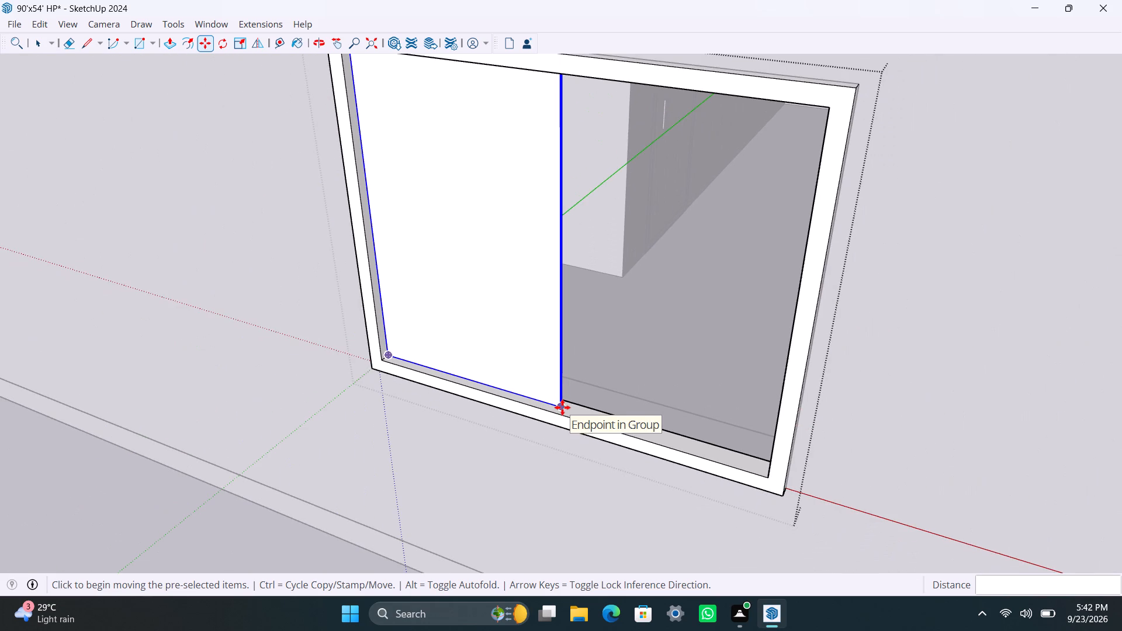
left_click(563, 407)
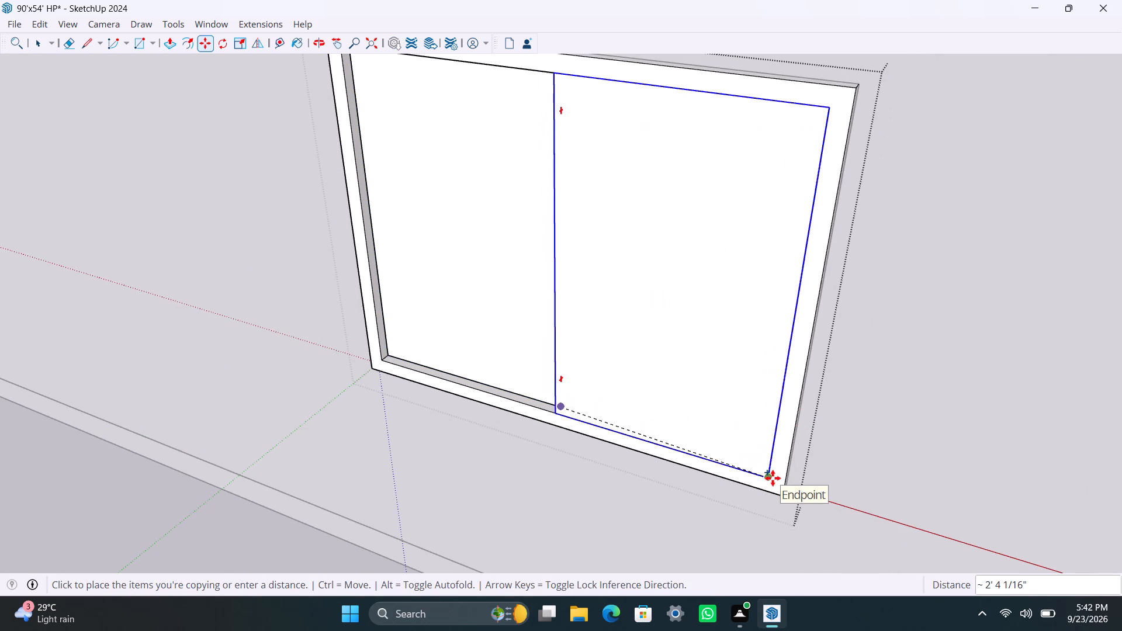
left_click(773, 478)
Move the copied pane back so its rear corner meets the first pane's front corner.
scroll(573, 471, "up", 7)
middle_click_drag(534, 478, 940, 553)
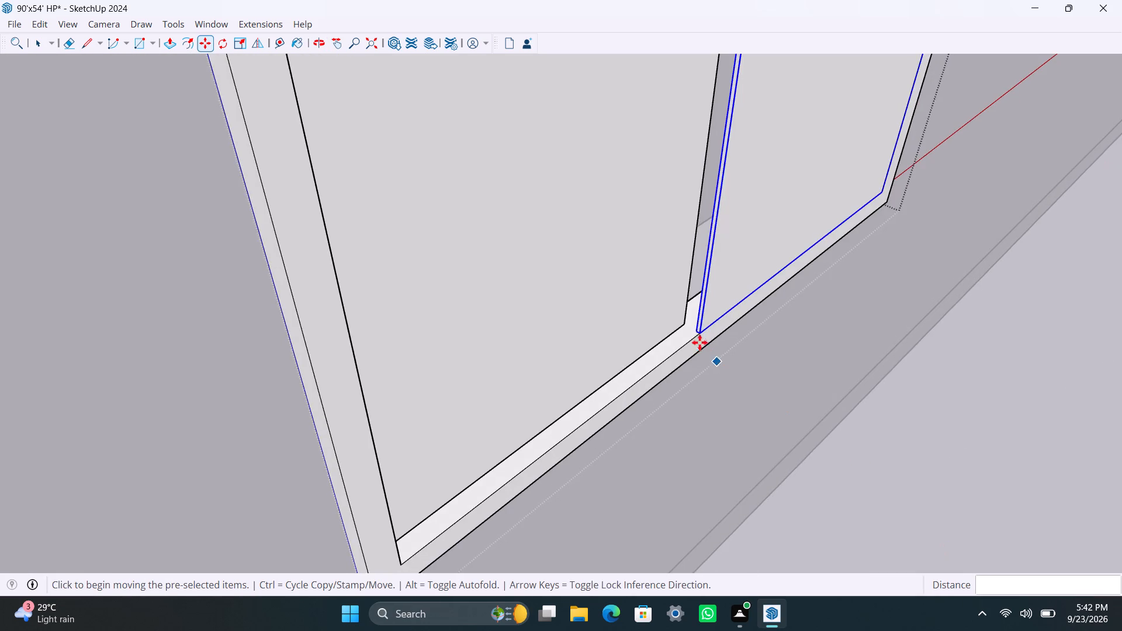
scroll(699, 342, "up", 15)
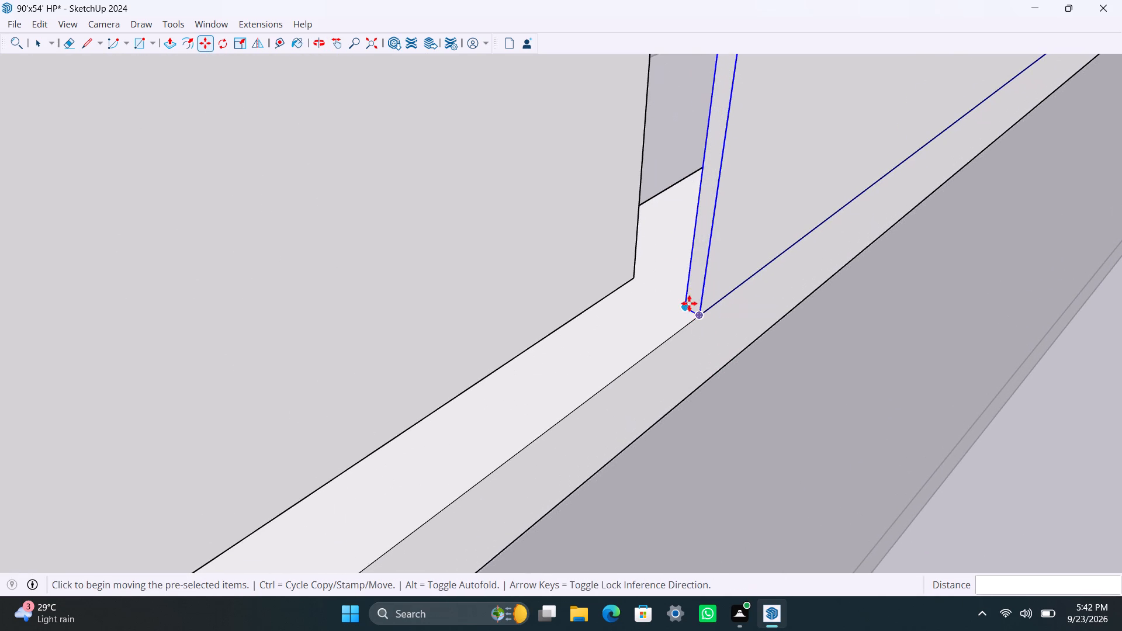
left_click(687, 303)
left_click(633, 281)
Save the model and leave the window group.
scroll(633, 281, "down", 20)
scroll(633, 281, "down", 19)
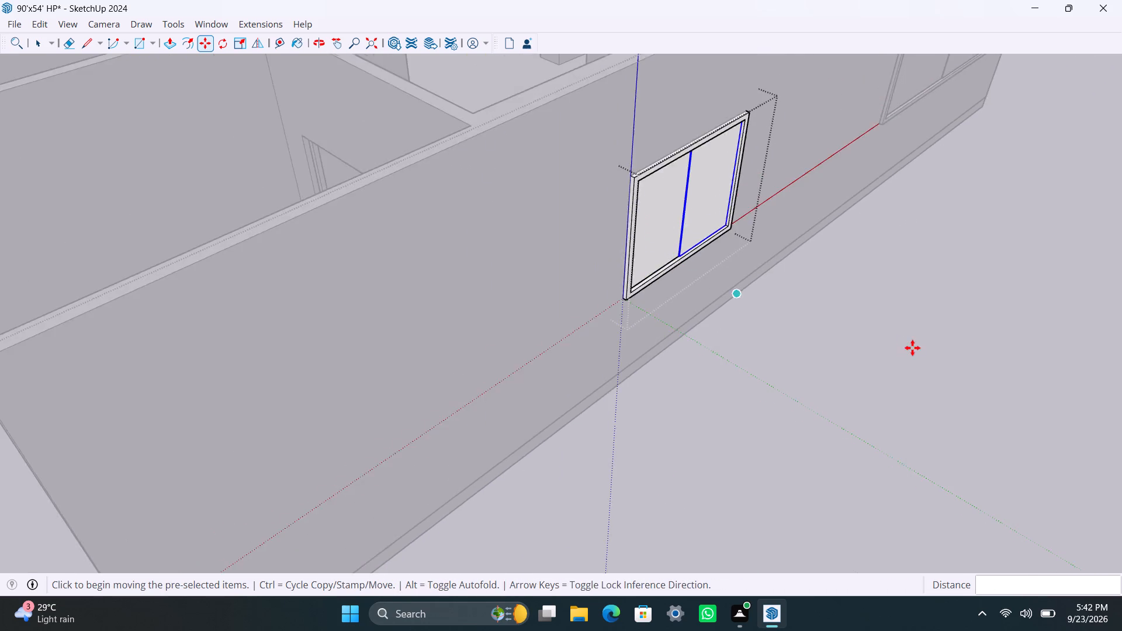
middle_click_drag(913, 348, 673, 356)
key("ctrl+s")
key("space")
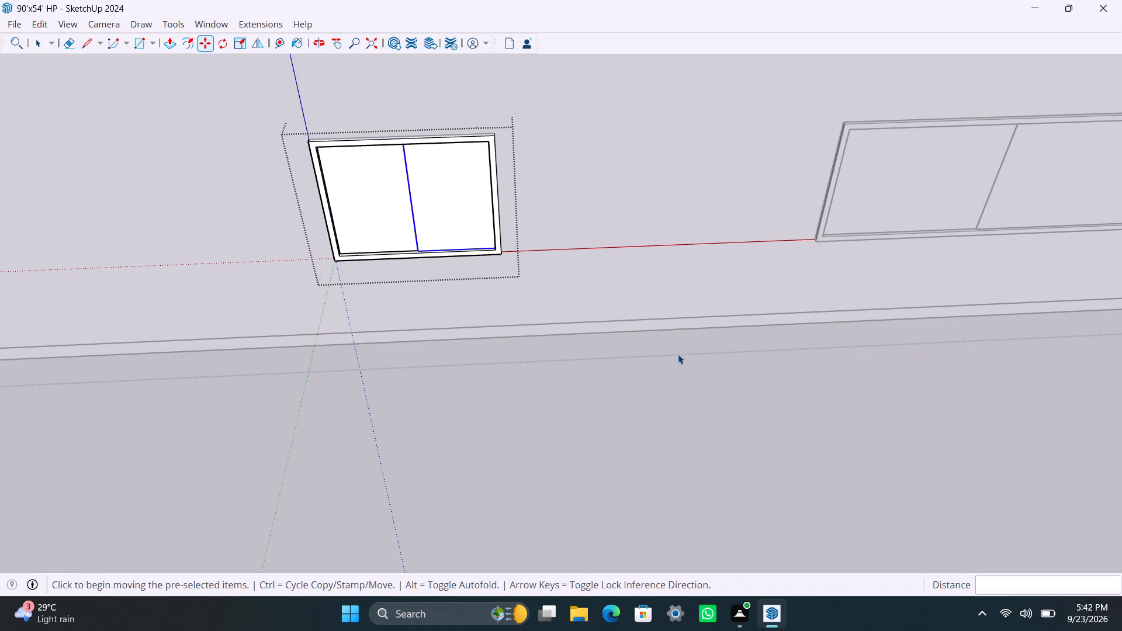
scroll(678, 360, "down", 12)
left_click(663, 412)
scroll(635, 372, "down", 4)
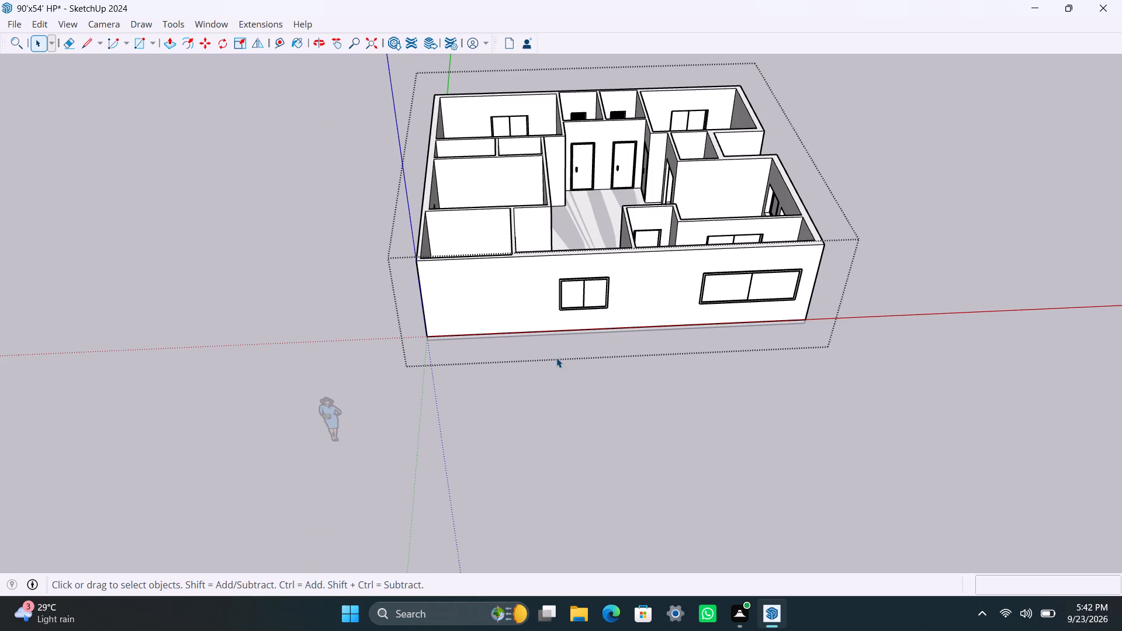
Leave the house group and run FixIt 101 on the whole house.
scroll(556, 358, "down", 4)
middle_click_drag(635, 349, 199, 340)
scroll(577, 412, "down", 4)
middle_click_drag(634, 413, 511, 387)
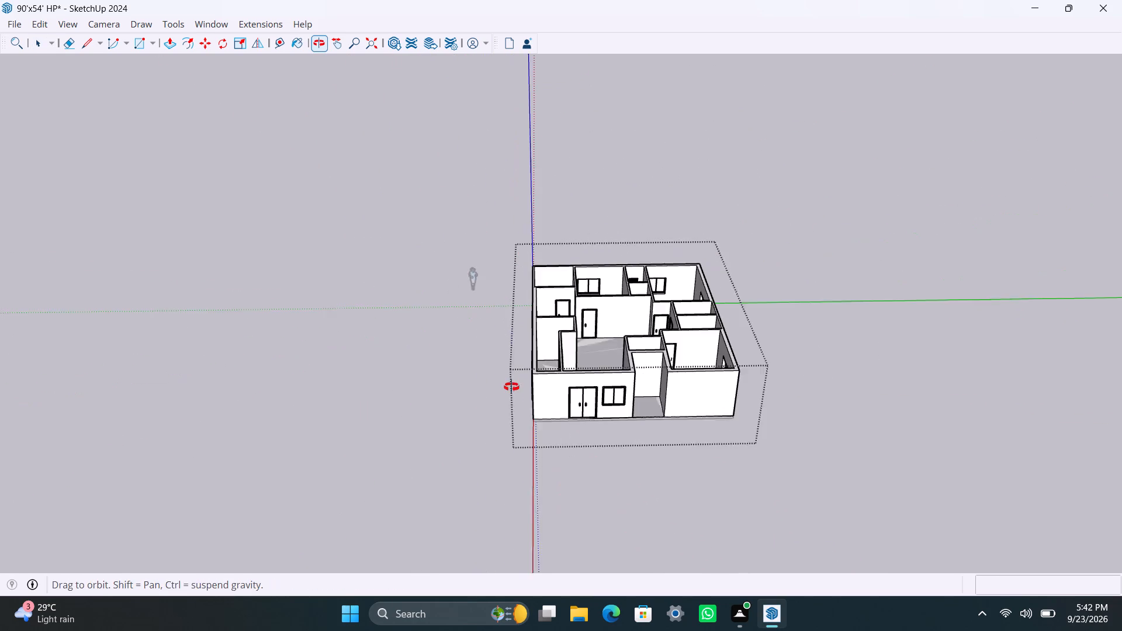
middle_click_drag(511, 387, 511, 386)
scroll(740, 495, "up", 2)
left_click(747, 412)
left_click(552, 367)
right_click(551, 367)
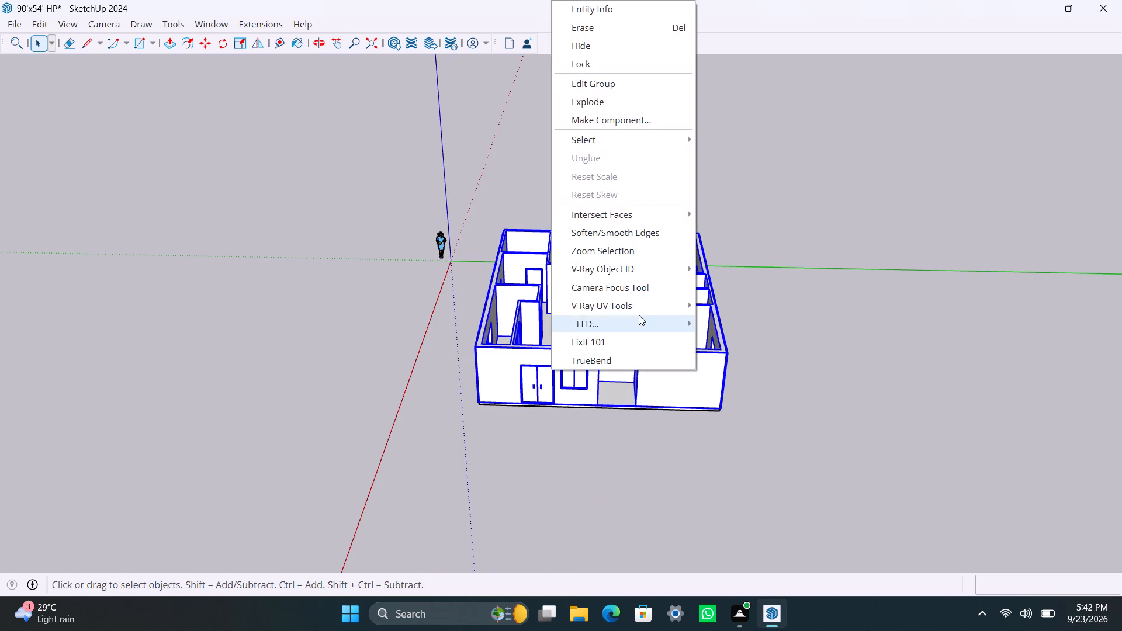
left_click(625, 341)
left_click(614, 367)
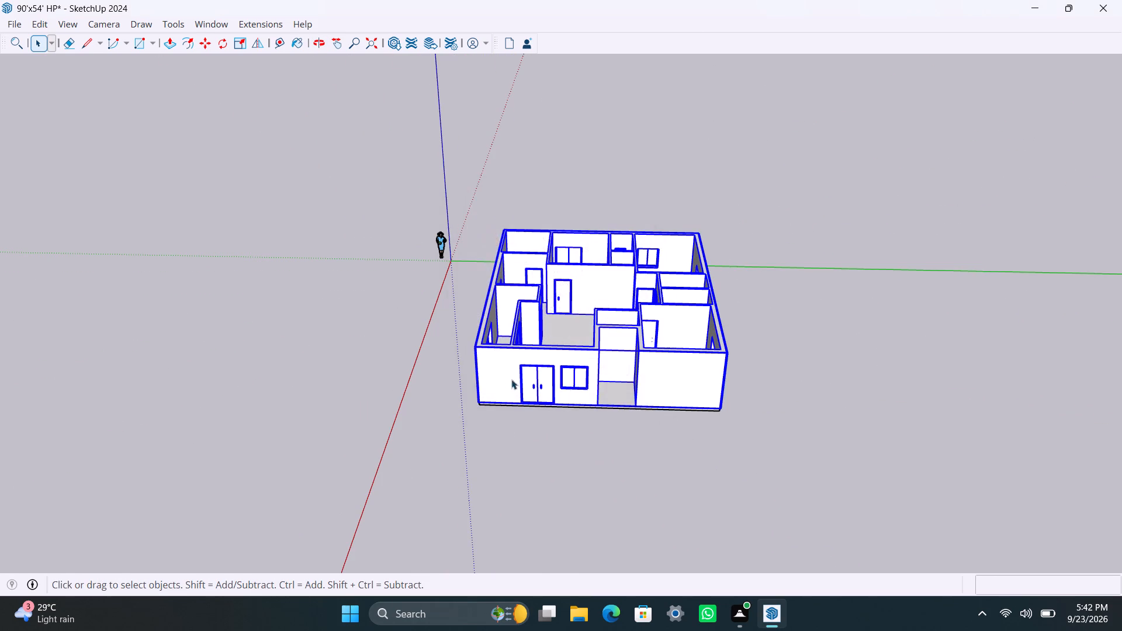
left_click(693, 427)
Run FixIt 101 on the whole house group once more.
scroll(586, 387, "up", 7)
middle_click_drag(524, 373, 718, 466)
scroll(666, 460, "up", 4)
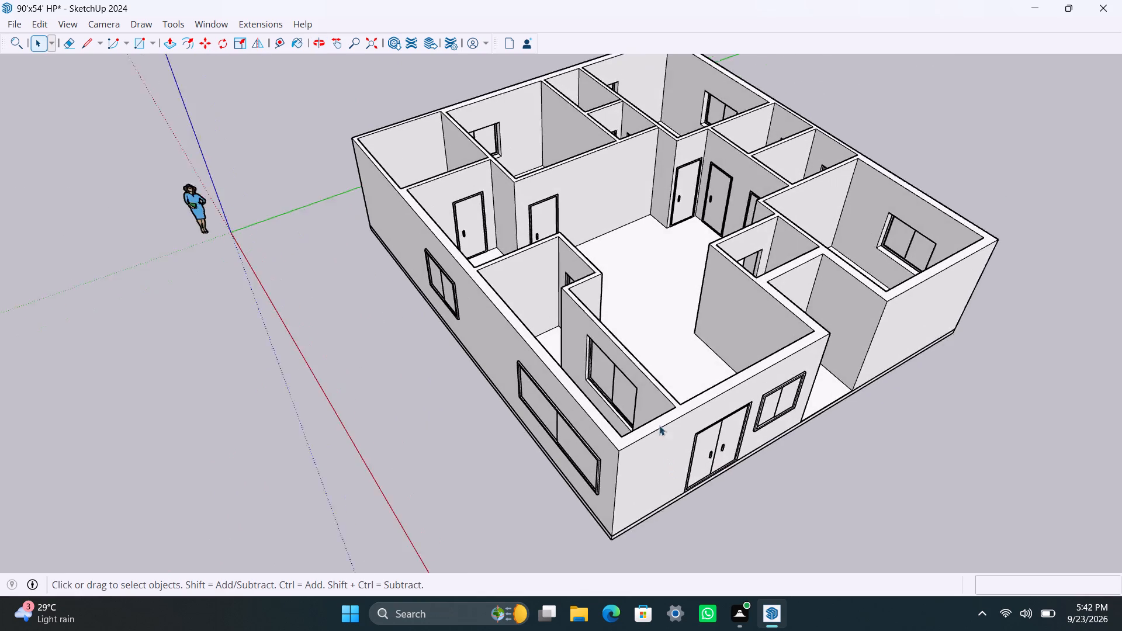
left_click(569, 409)
scroll(565, 393, "down", 5)
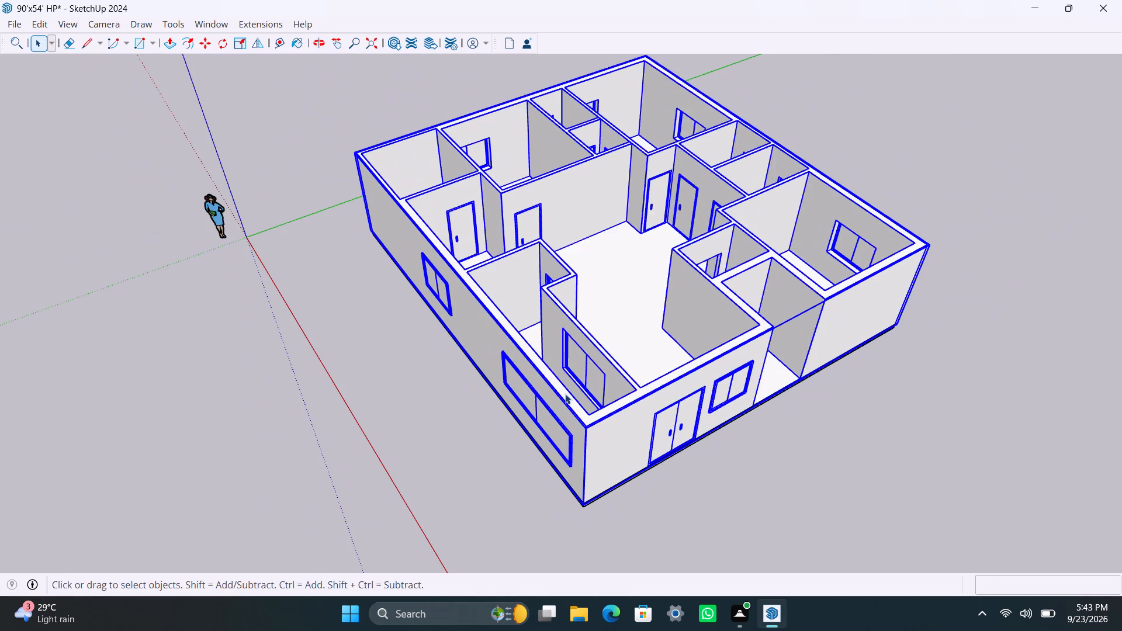
right_click(565, 394)
left_click(631, 372)
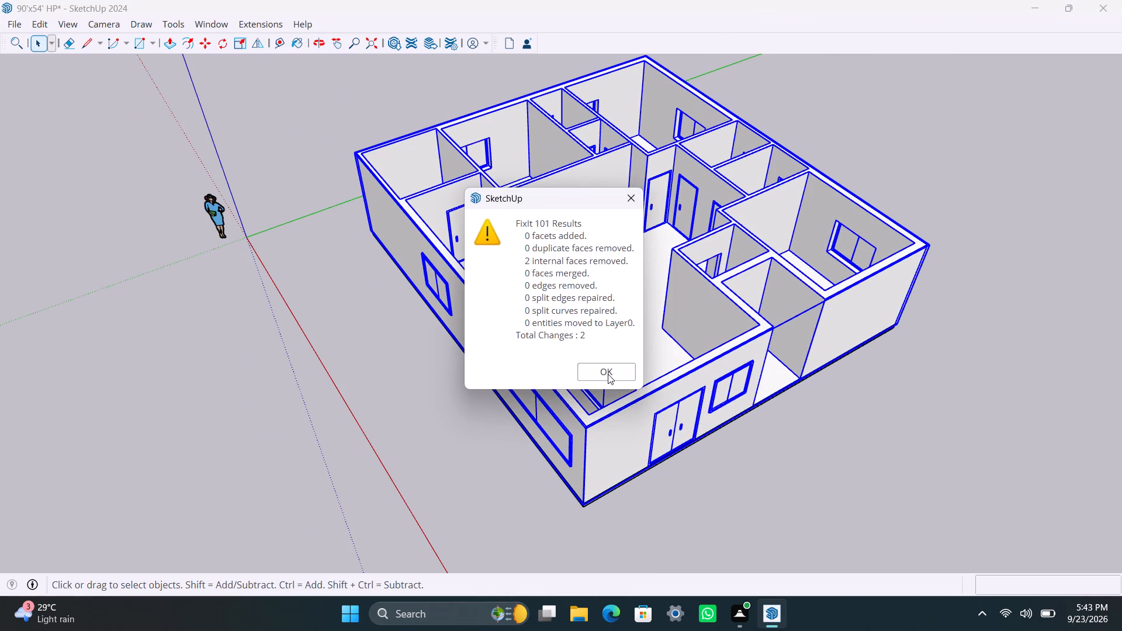
left_click(608, 374)
Deselect the house and save the model.
scroll(795, 419, "down", 4)
middle_click_drag(795, 417, 509, 404)
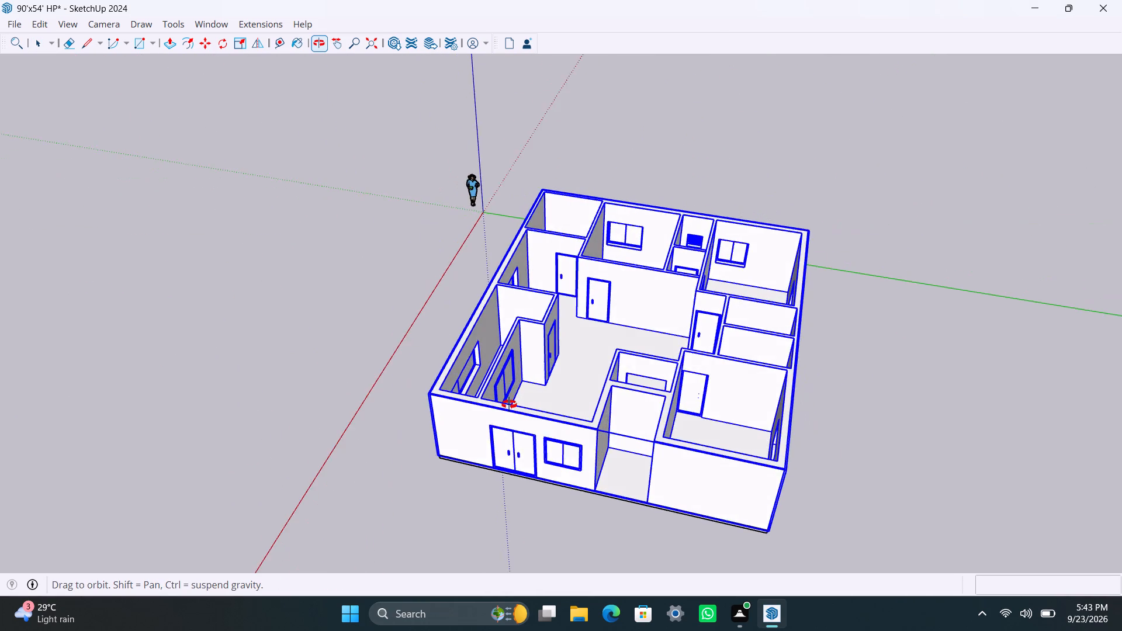
middle_click_drag(509, 404, 575, 400)
left_click(873, 252)
scroll(663, 458, "up", 2)
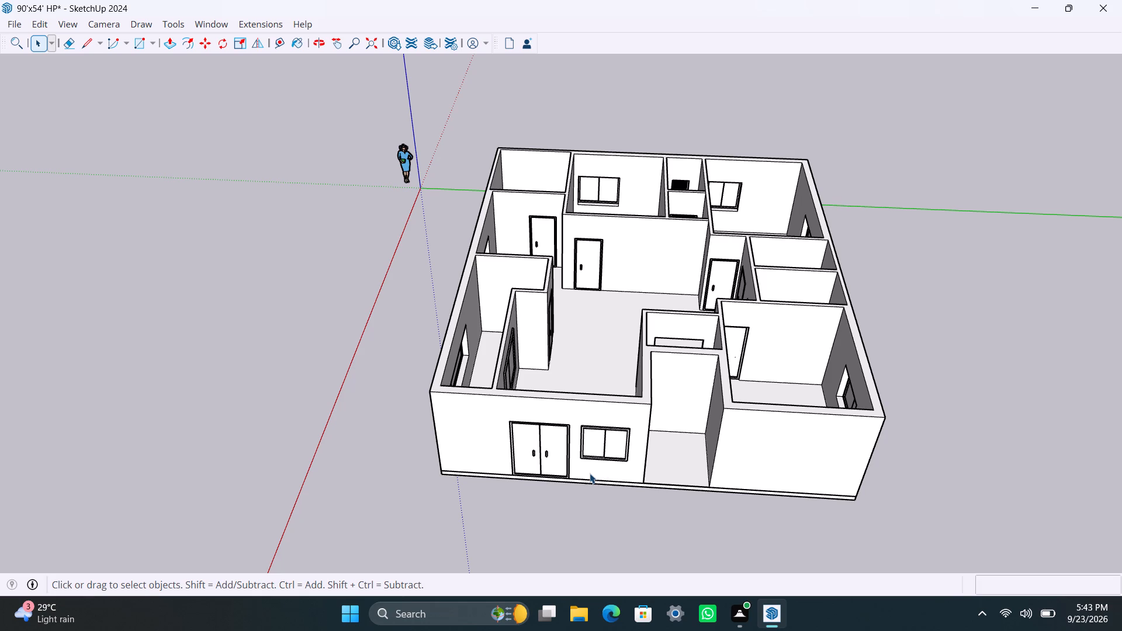
key("ctrl+s")
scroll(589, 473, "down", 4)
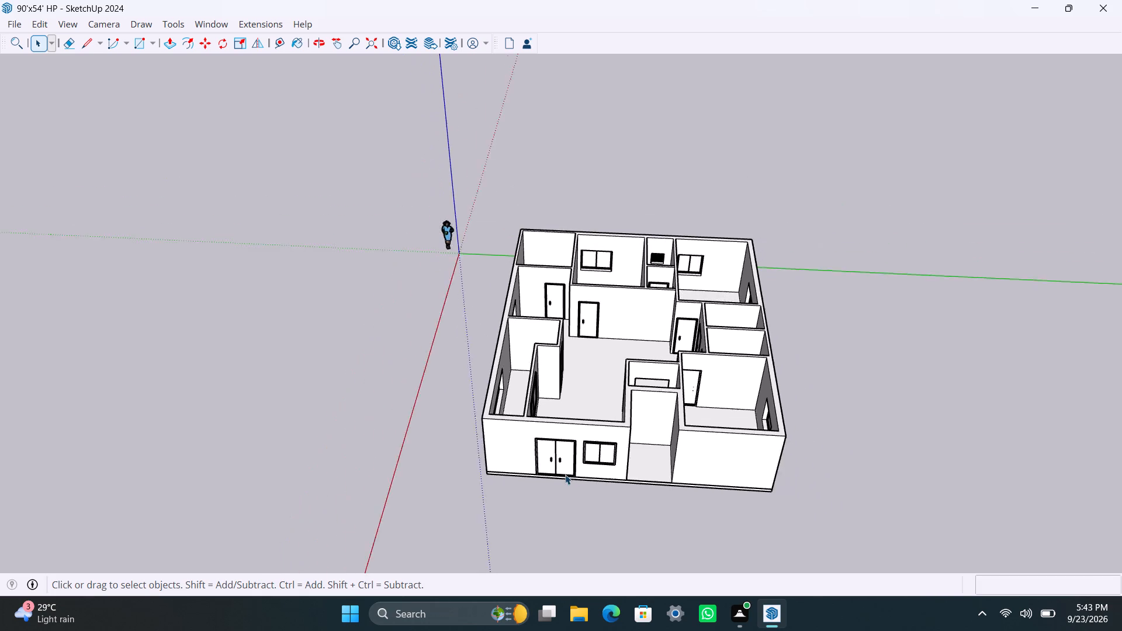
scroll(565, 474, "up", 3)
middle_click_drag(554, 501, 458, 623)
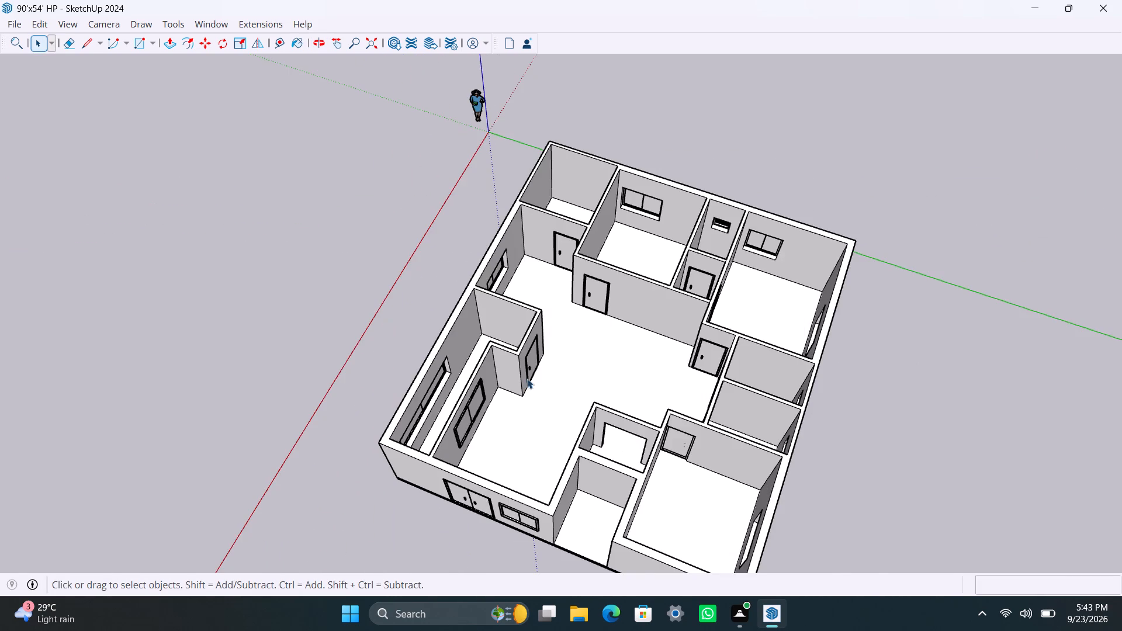
Examine the house's room layout, interior doors and windows from above and at an angle.
scroll(528, 379, "up", 4)
scroll(660, 235, "up", 2)
middle_click_drag(632, 292, 712, 317)
scroll(709, 306, "down", 5)
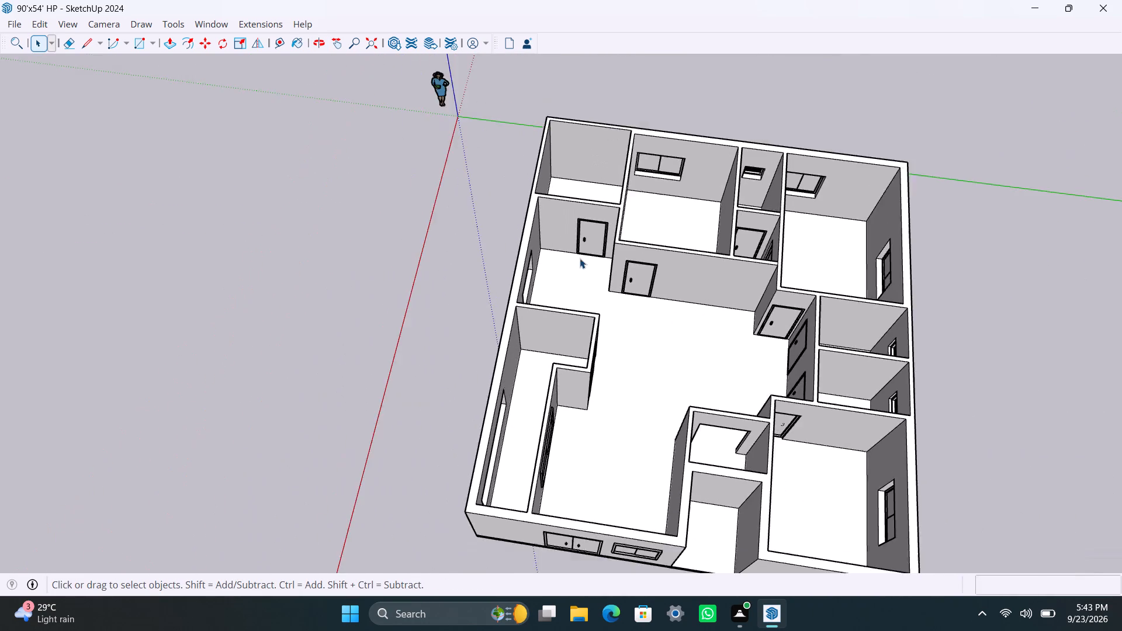
scroll(581, 258, "up", 3)
middle_click_drag(570, 258, 445, 93)
scroll(576, 287, "down", 5)
middle_click_drag(548, 300, 553, 317)
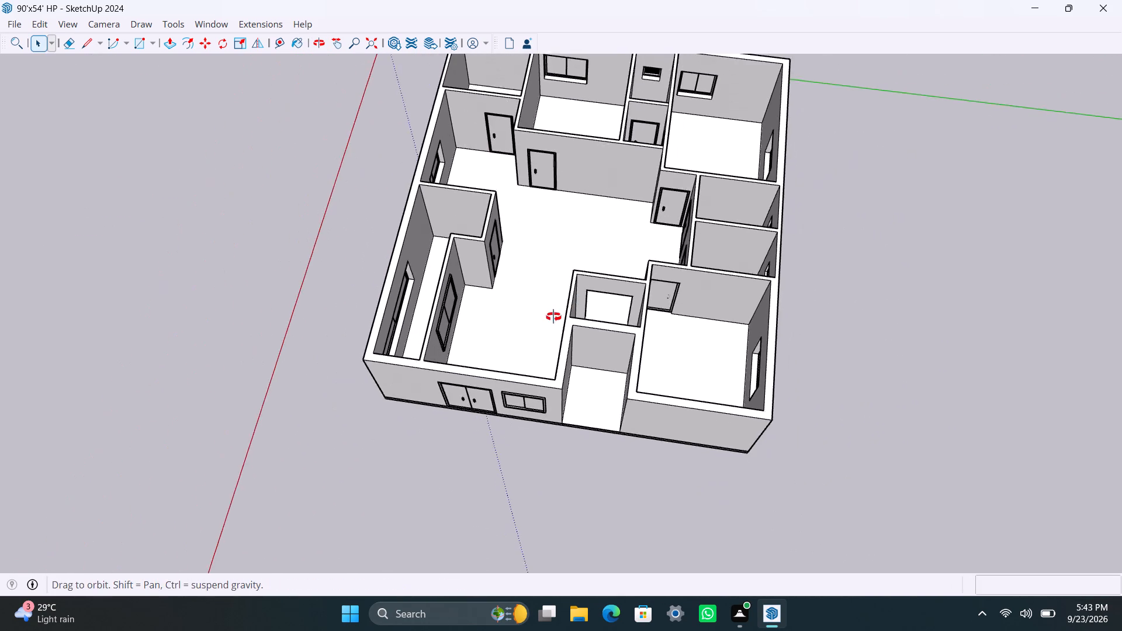
middle_click_drag(553, 317, 567, 375)
scroll(529, 292, "up", 3)
middle_click_drag(541, 275, 555, 360)
scroll(563, 326, "down", 5)
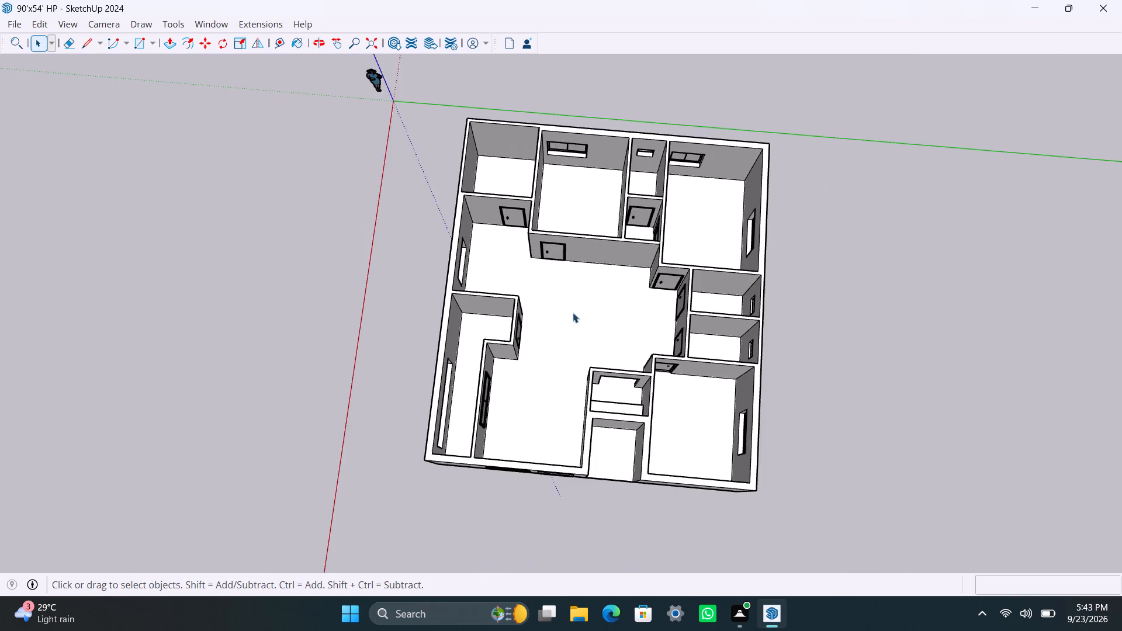
scroll(611, 268, "up", 3)
scroll(612, 254, "down", 4)
Save the model.
key("ctrl+s")
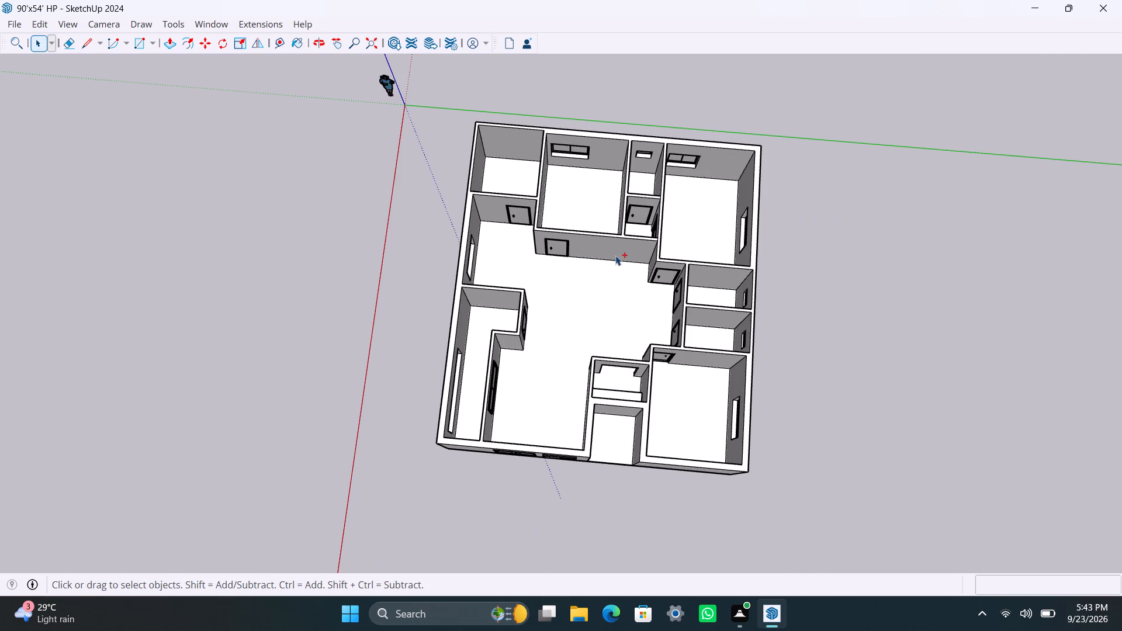
Inspect the exterior walls, including the double-door front and the sides with sliding windows and louvres.
scroll(578, 337, "down", 3)
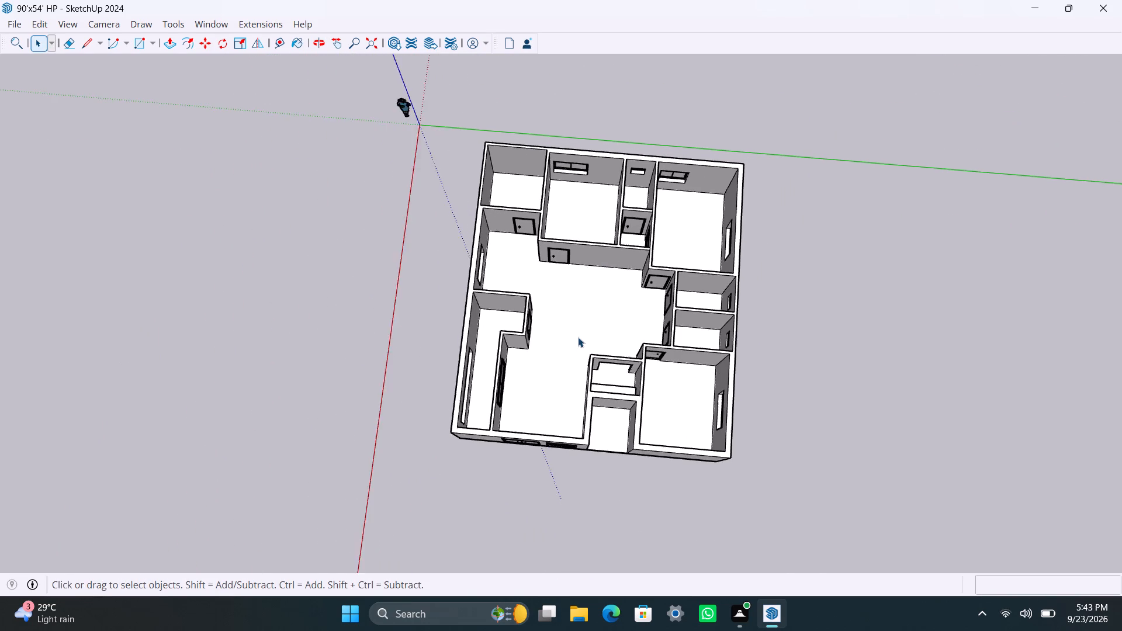
scroll(578, 337, "down", 1)
middle_click_drag(567, 355, 642, 100)
scroll(630, 418, "up", 6)
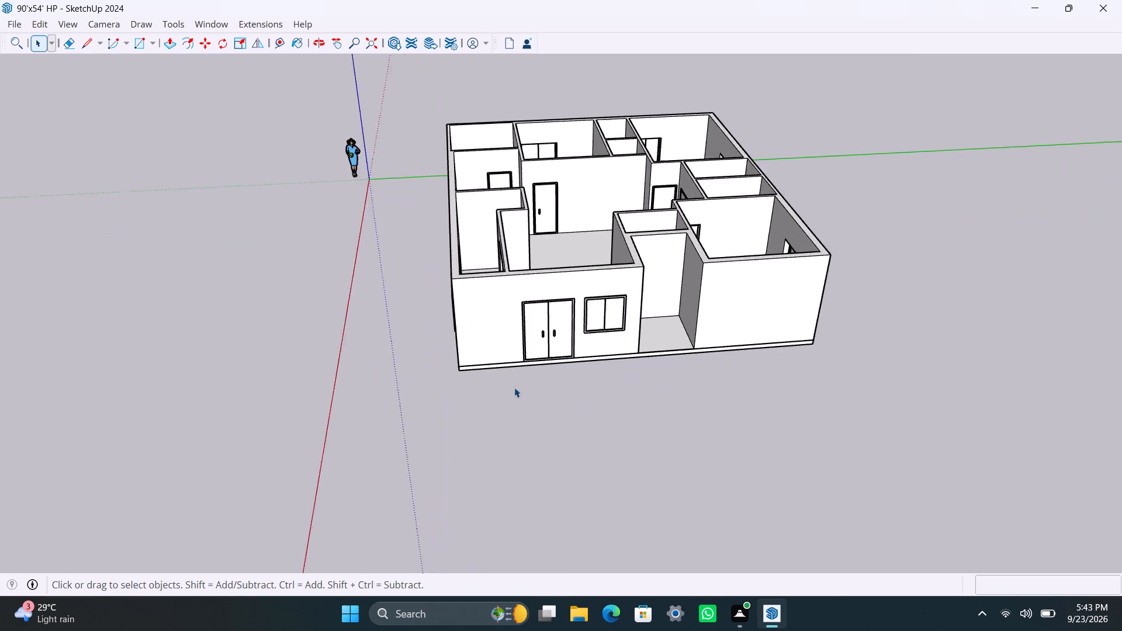
scroll(514, 387, "up", 5)
middle_click_drag(487, 366, 432, 300)
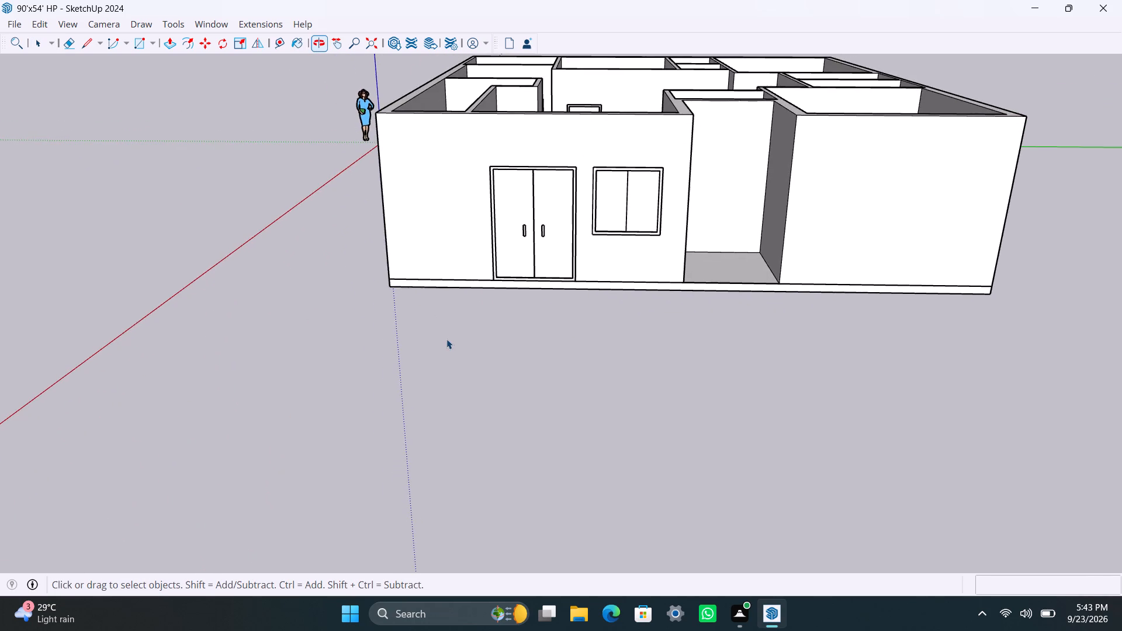
scroll(450, 342, "up", 3)
scroll(465, 314, "down", 10)
scroll(507, 328, "up", 3)
middle_click_drag(504, 328, 502, 328)
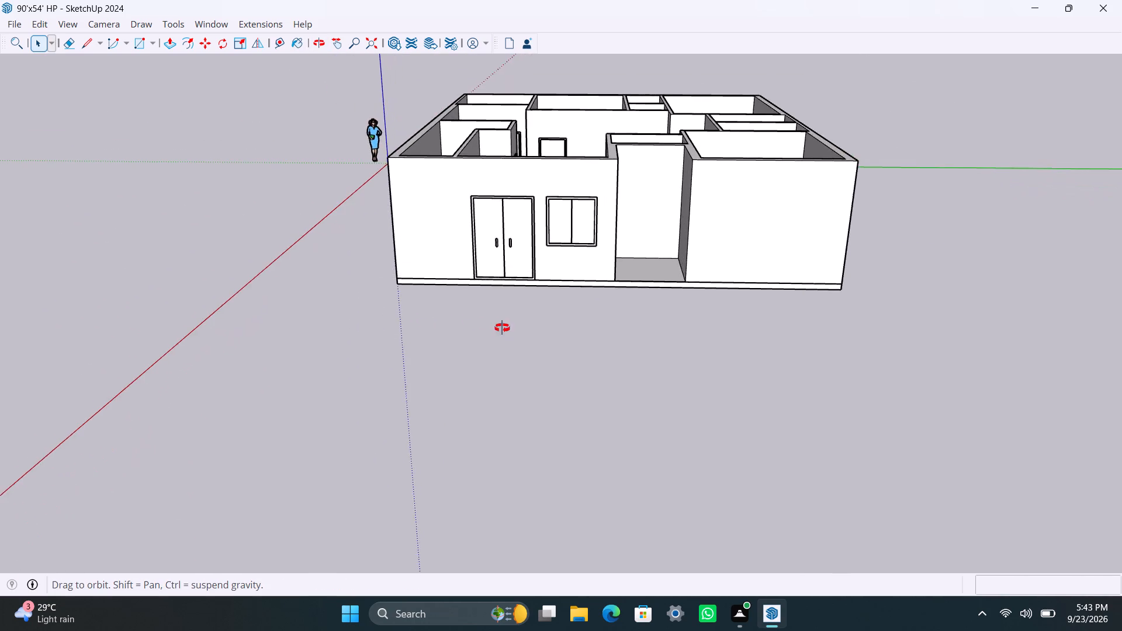
middle_click_drag(502, 328, 1039, 279)
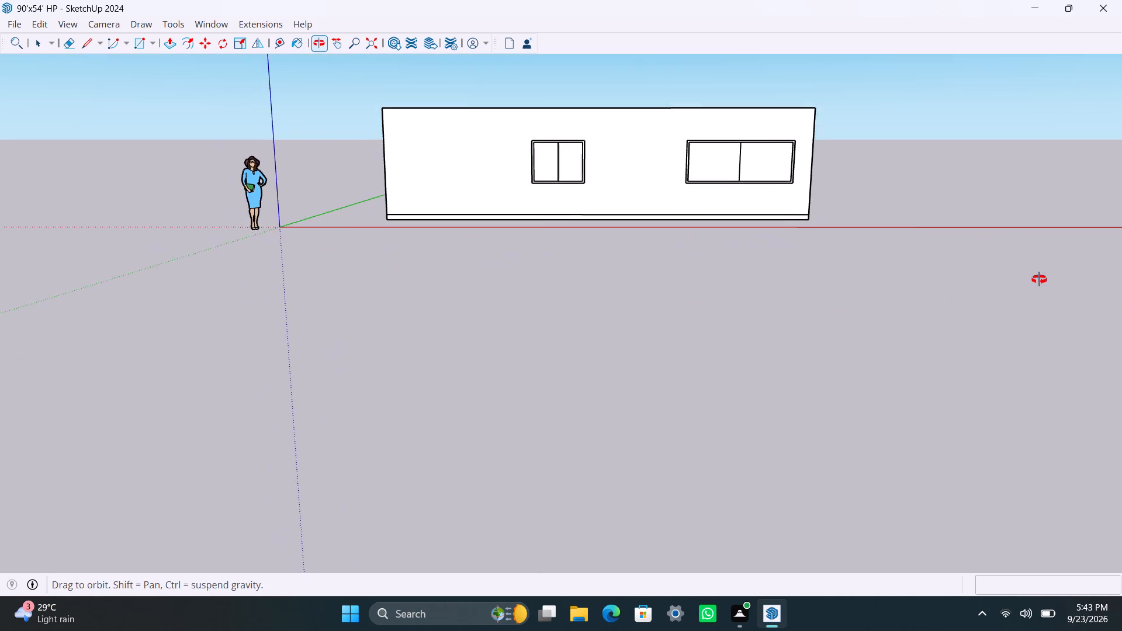
middle_click_drag(1039, 279, 1037, 286)
scroll(377, 342, "down", 4)
middle_click_drag(574, 280, 337, 460)
scroll(743, 413, "up", 3)
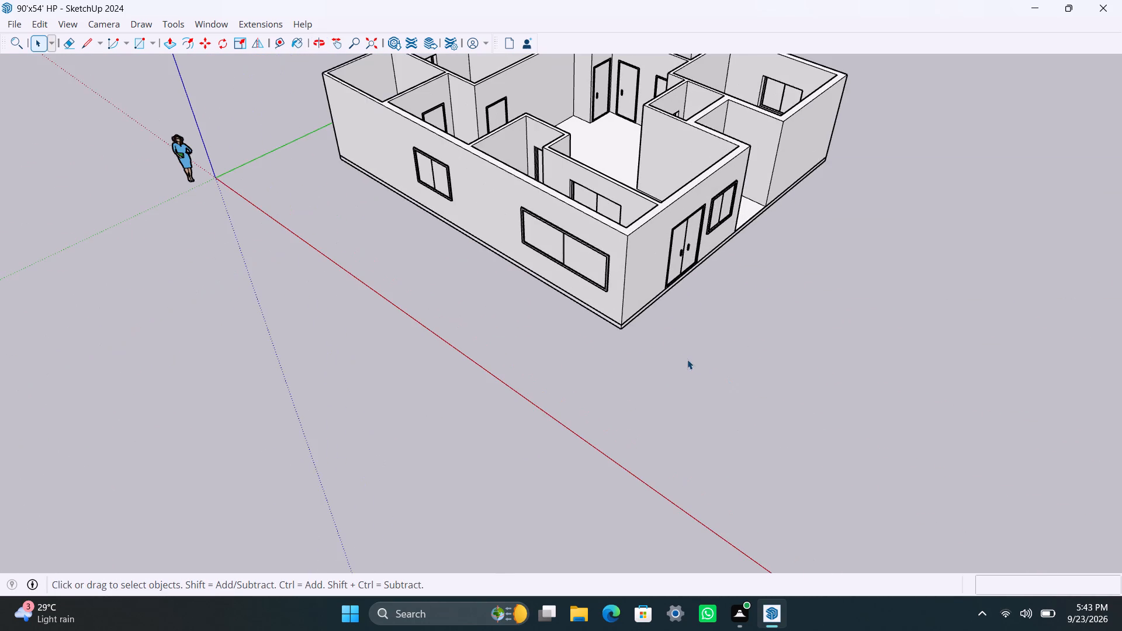
middle_click_drag(681, 356, 710, 358)
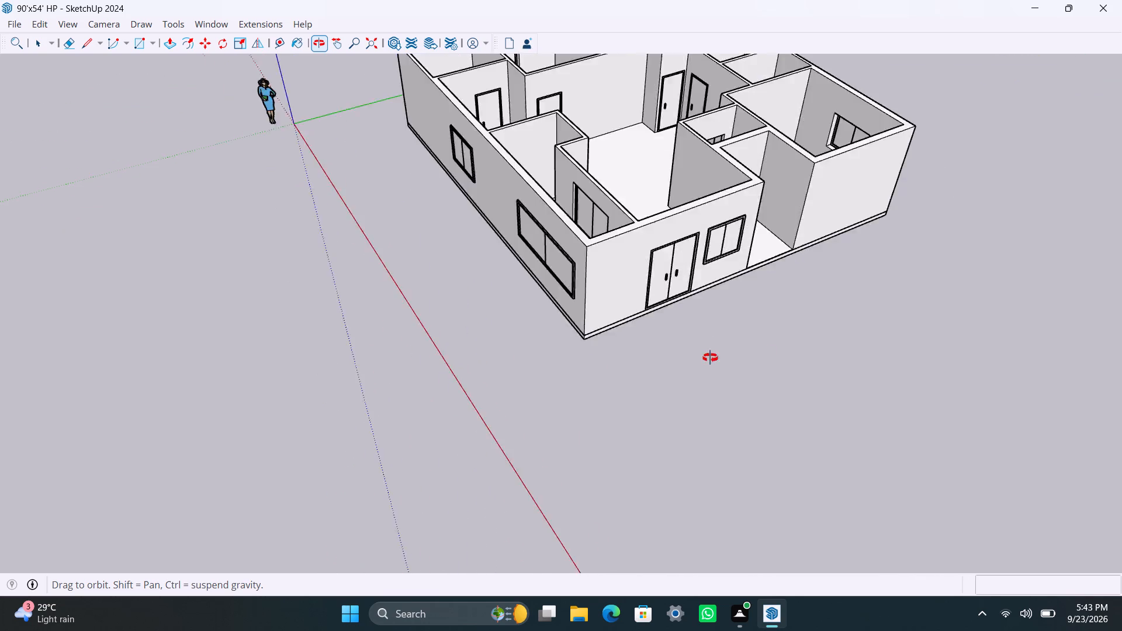
middle_click_drag(710, 358, 991, 335)
scroll(282, 312, "down", 5)
middle_click_drag(259, 327, 303, 488)
scroll(294, 474, "up", 3)
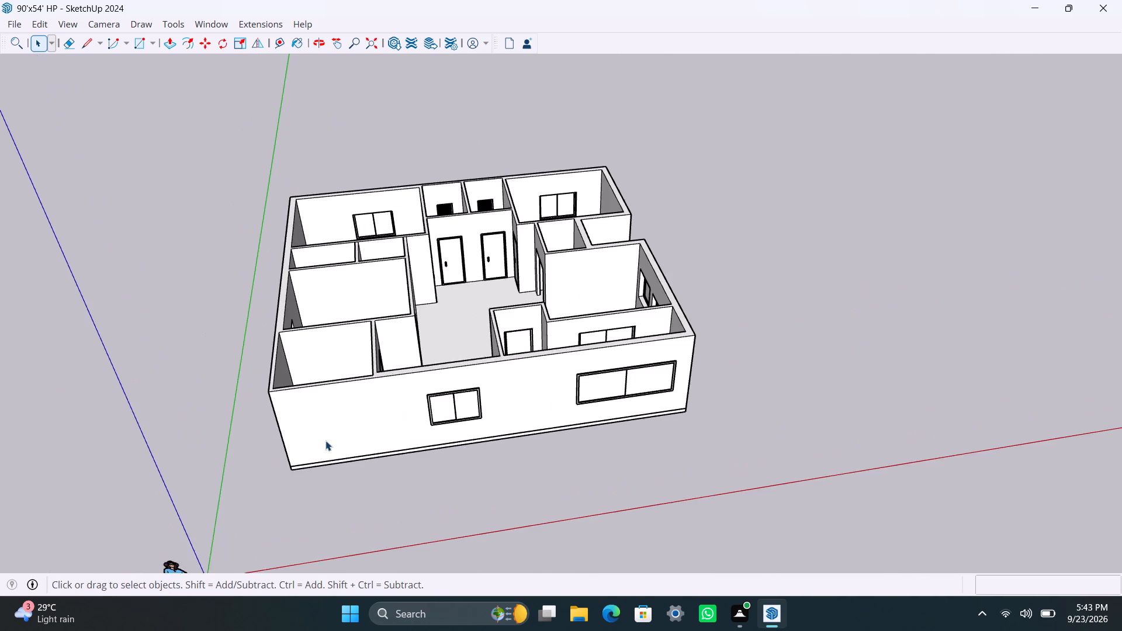
scroll(325, 441, "up", 1)
middle_click_drag(325, 442, 360, 352)
scroll(358, 351, "up", 3)
middle_click_drag(286, 394, 411, 337)
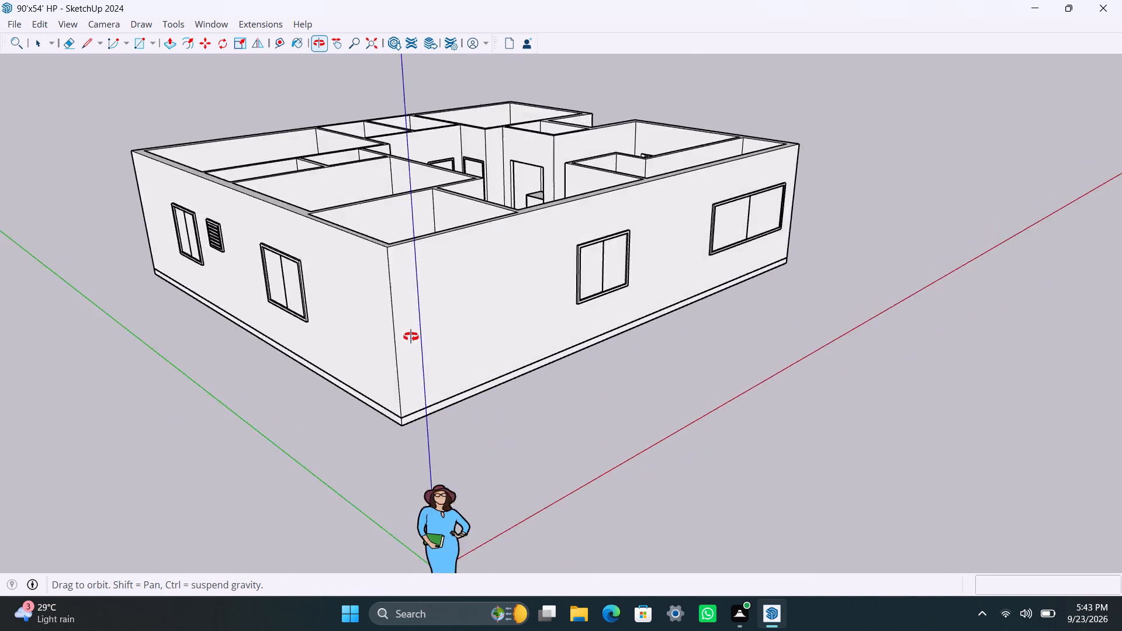
middle_click_drag(411, 337, 164, 374)
scroll(602, 303, "down", 5)
middle_click_drag(737, 407, 591, 387, "shift")
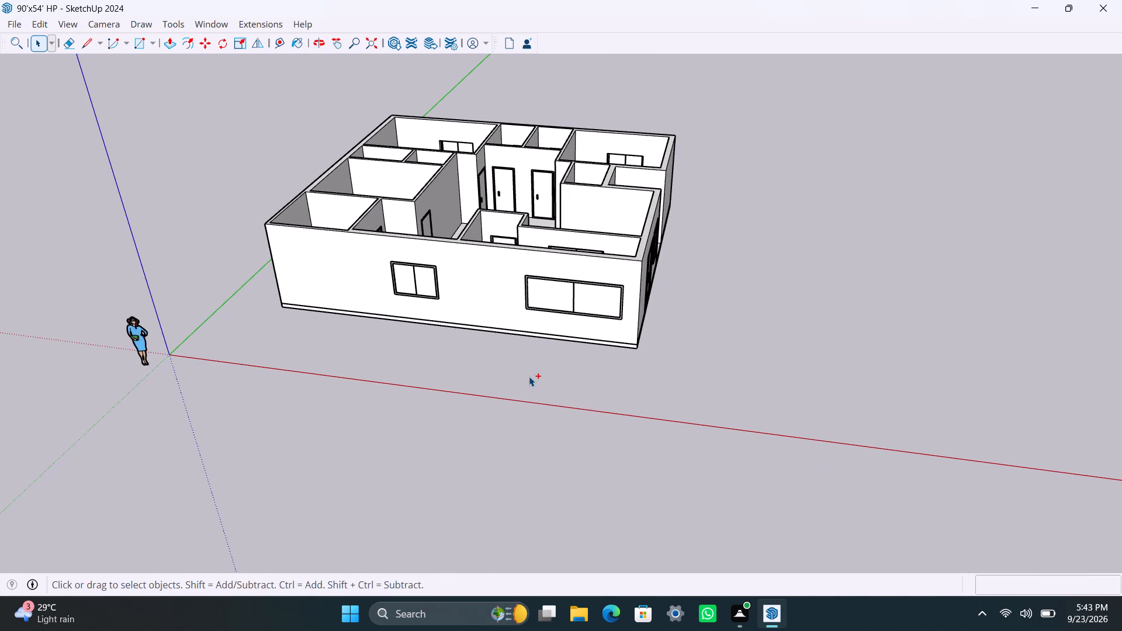
Save the model again.
key("ctrl+s")
Inspect the corner where the wide sliding-window wall meets the double-door front wall.
scroll(649, 356, "up", 3)
middle_click_drag(610, 323, 542, 334)
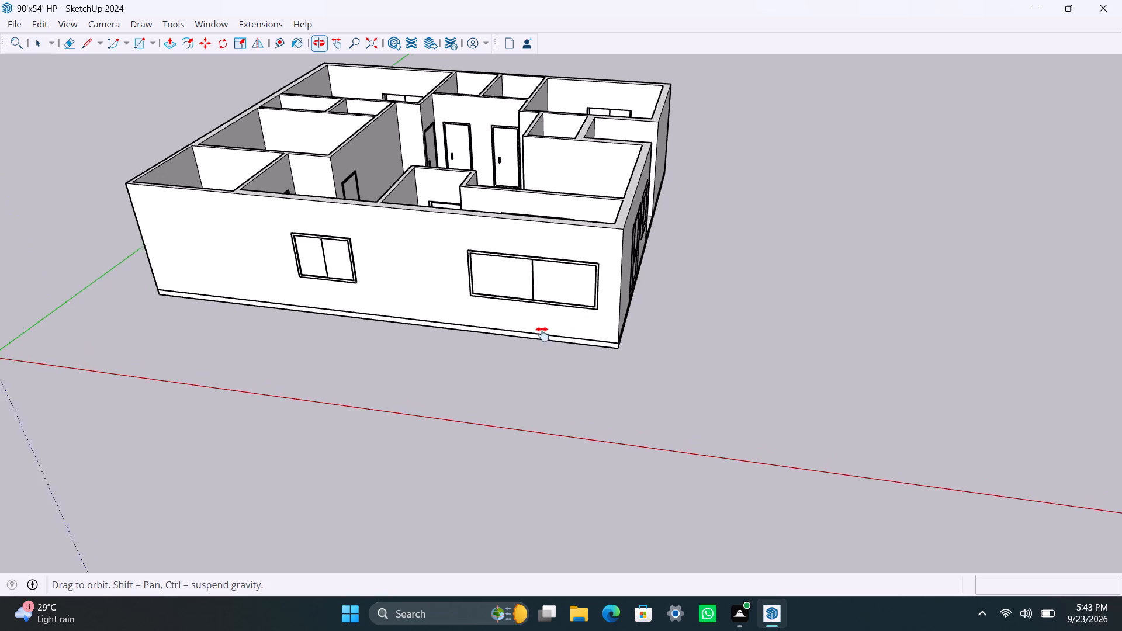
middle_click_drag(542, 334, 534, 338)
scroll(592, 370, "up", 3)
middle_click_drag(549, 327, 501, 344, "shift")
scroll(531, 352, "up", 2)
scroll(552, 345, "down", 2)
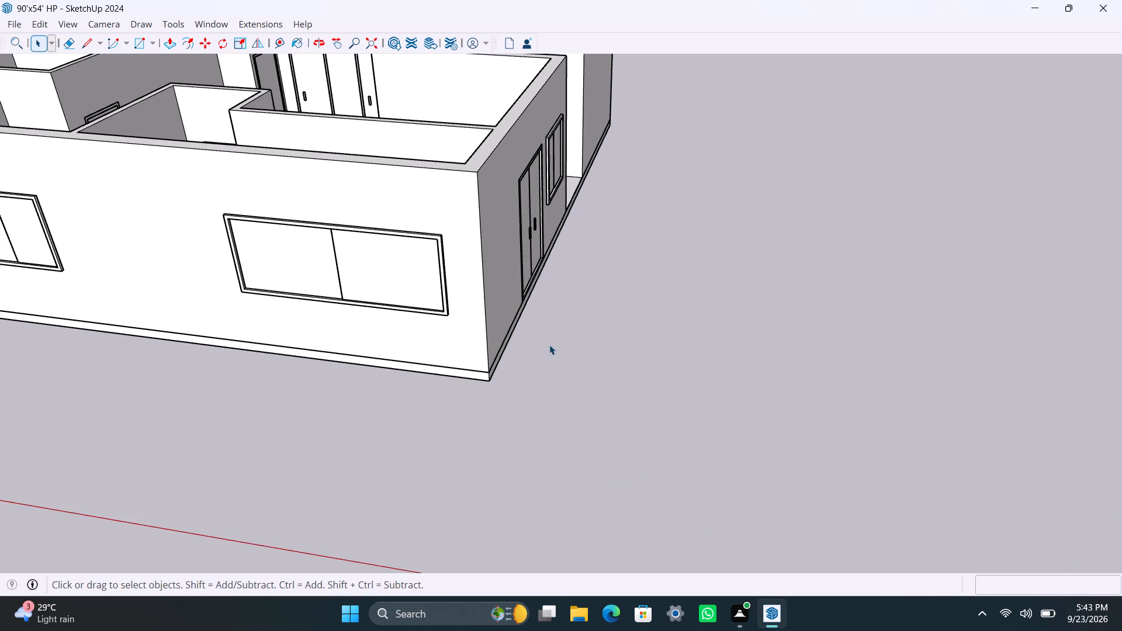
scroll(549, 345, "down", 2)
scroll(460, 315, "down", 5)
scroll(518, 316, "up", 2)
scroll(519, 332, "down", 4)
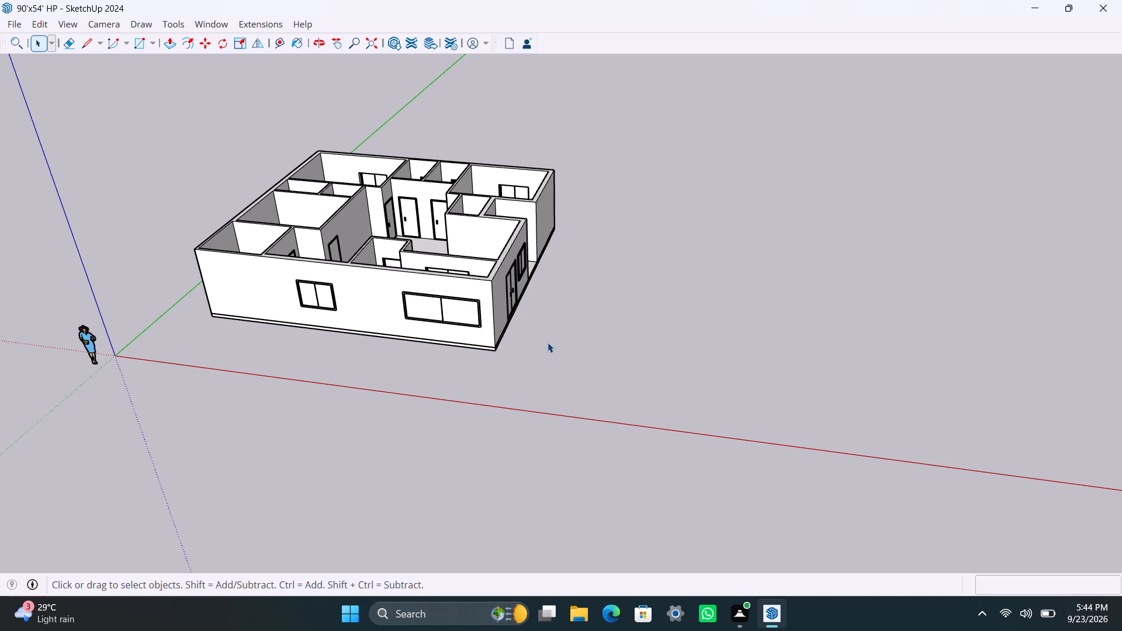
Open the floor slab group and extend its edge face below the double-door front wall outward by 6'6" with Push/Pull.
scroll(507, 352, "up", 9)
middle_click_drag(528, 387, 410, 462)
scroll(414, 419, "up", 1)
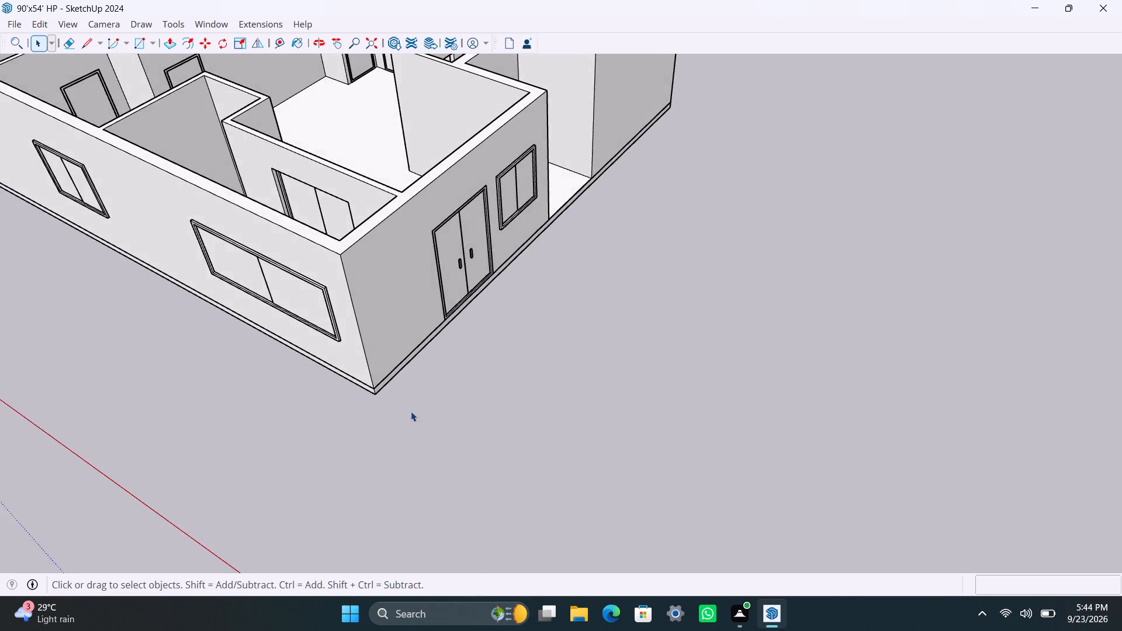
scroll(411, 411, "up", 8)
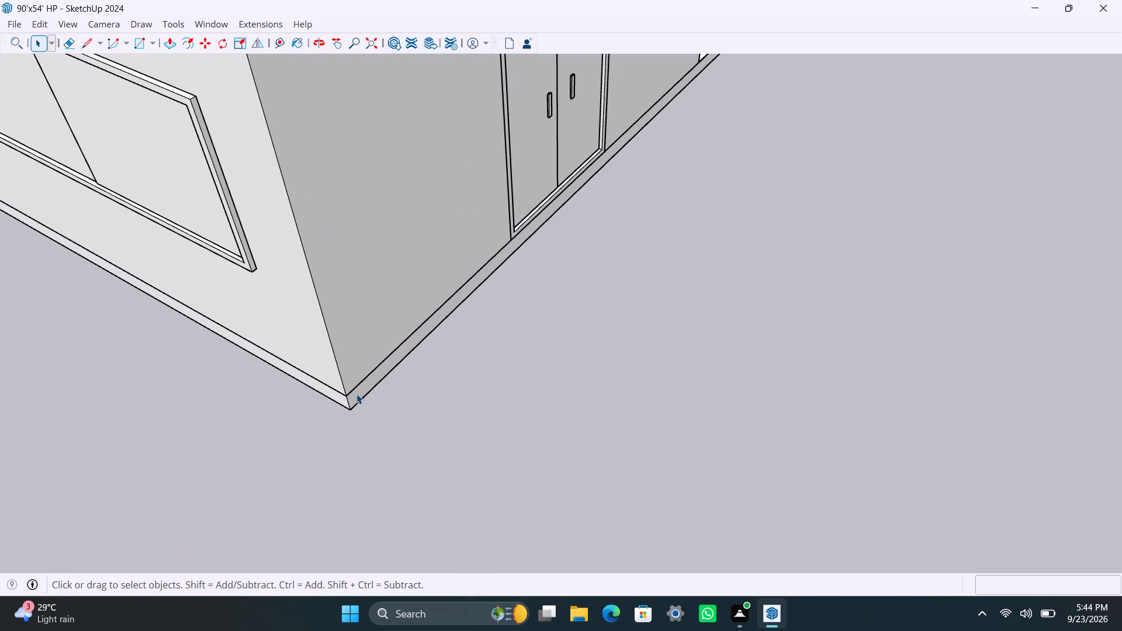
triple_click(365, 389)
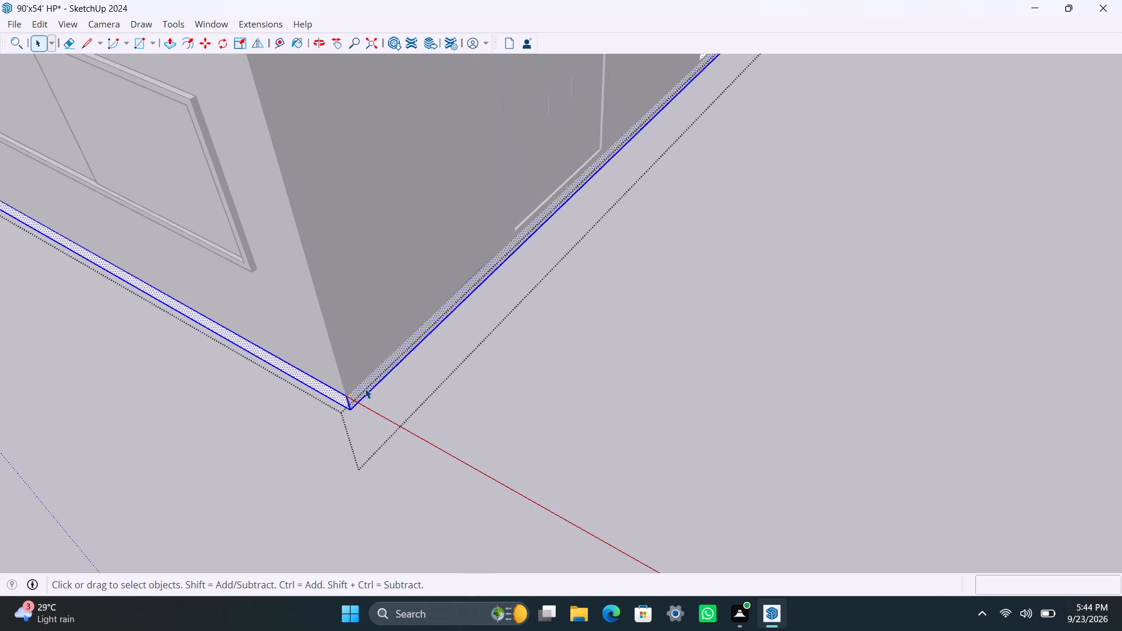
scroll(365, 389, "up", 3)
left_click(364, 388)
key("p")
left_click(362, 391)
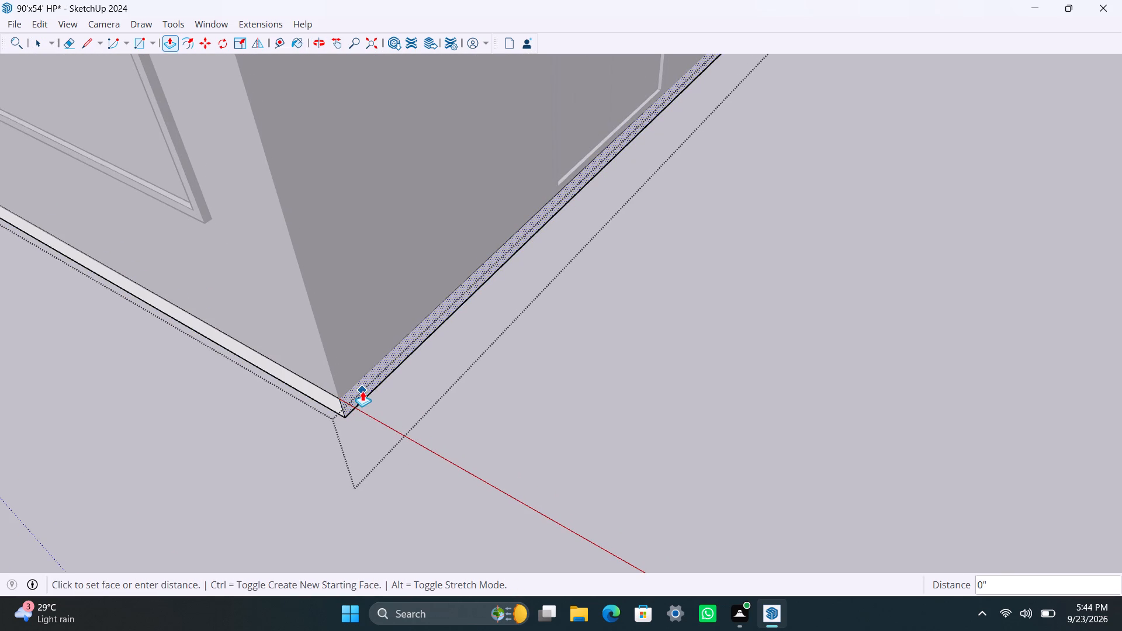
type("6'6\"")
key("Return")
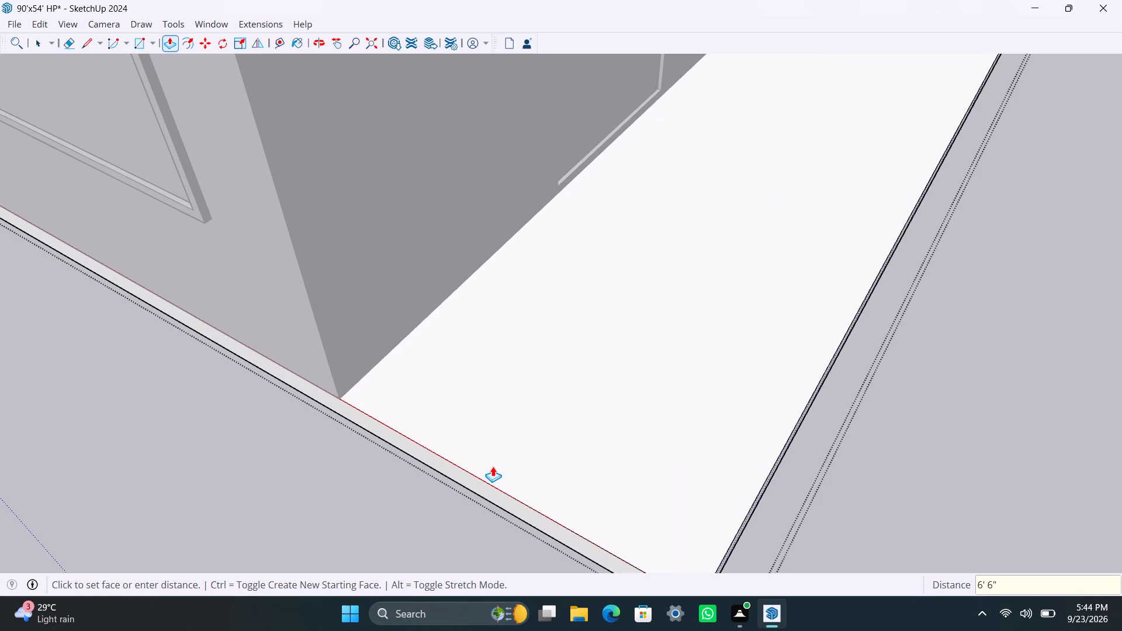
key("space")
Push/Pull the slab's front edge face outward by a further 27'6".
scroll(490, 421, "down", 8)
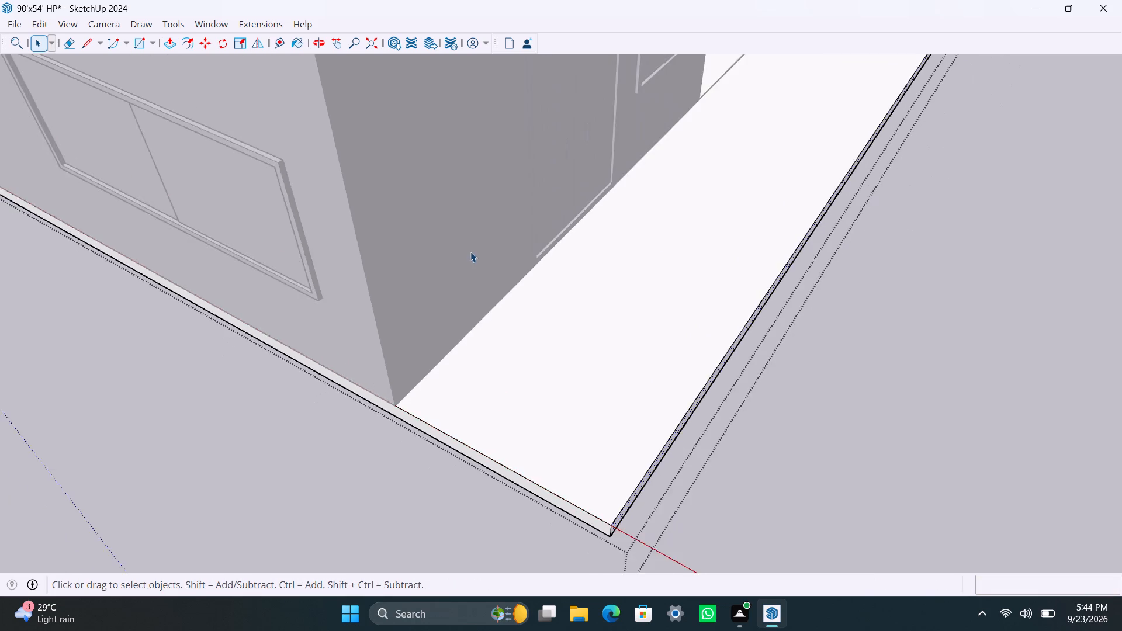
scroll(470, 252, "down", 3)
middle_click_drag(569, 385, 443, 298)
scroll(455, 325, "up", 4)
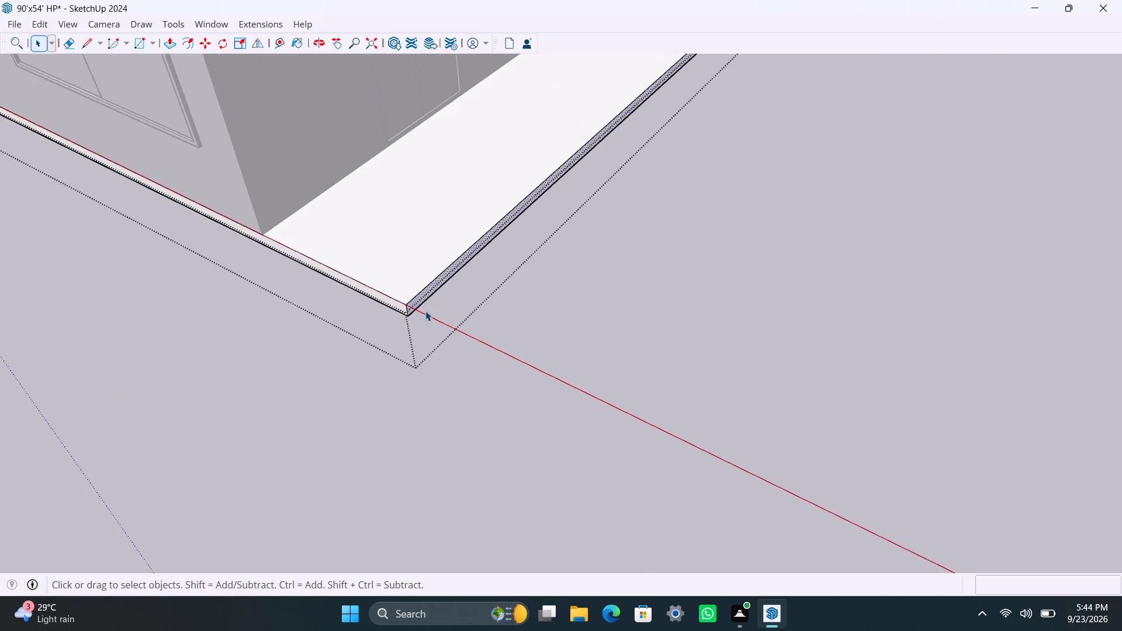
scroll(425, 311, "up", 4)
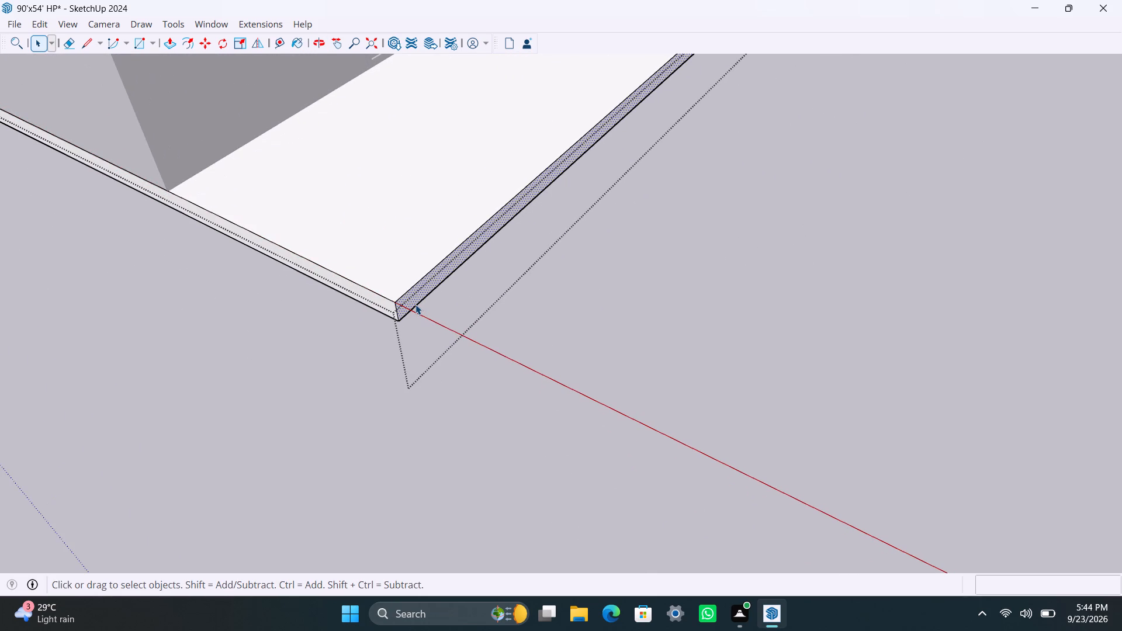
key("p")
left_click(411, 301)
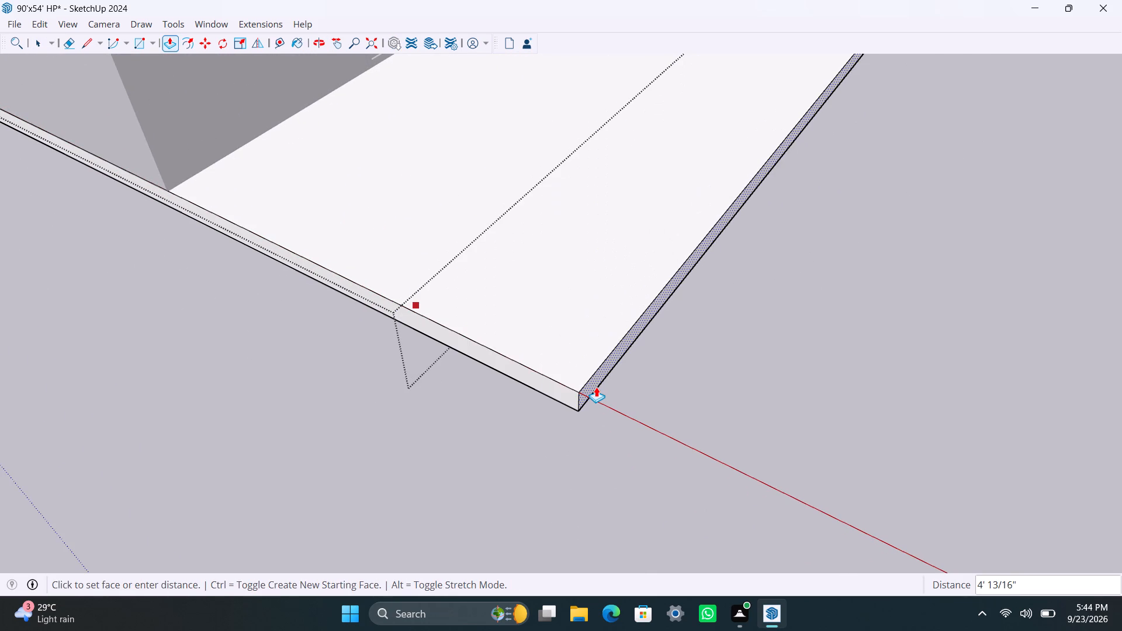
type("27")
type("'6\"")
key("Return")
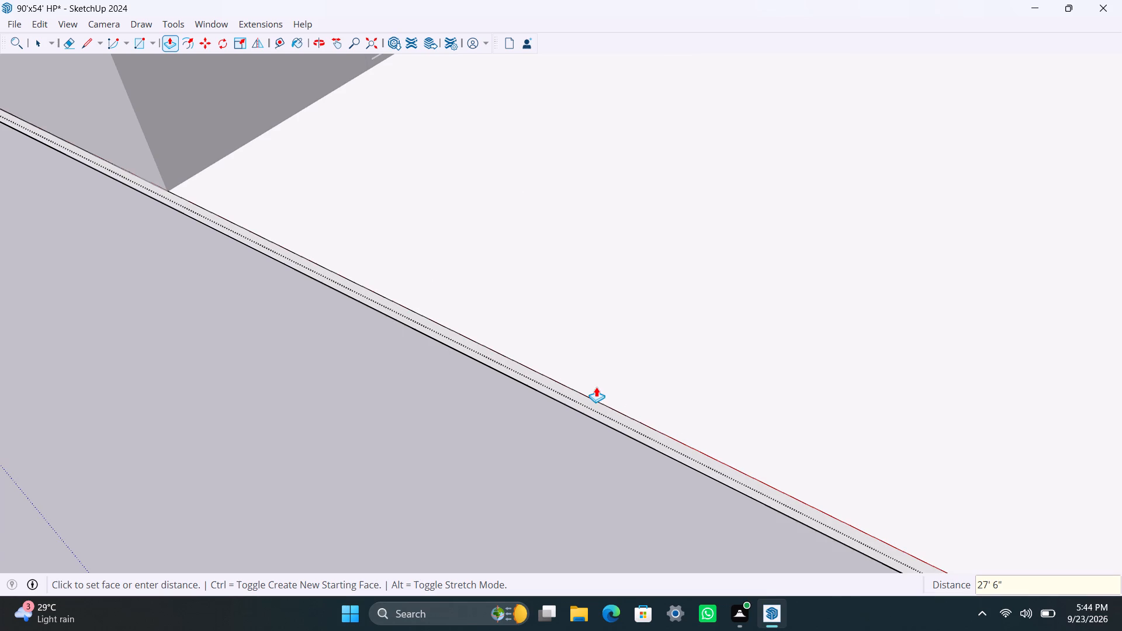
Check the extended floor slab from both sides of the house and leave the slab group.
scroll(548, 413, "down", 20)
scroll(548, 413, "down", 4)
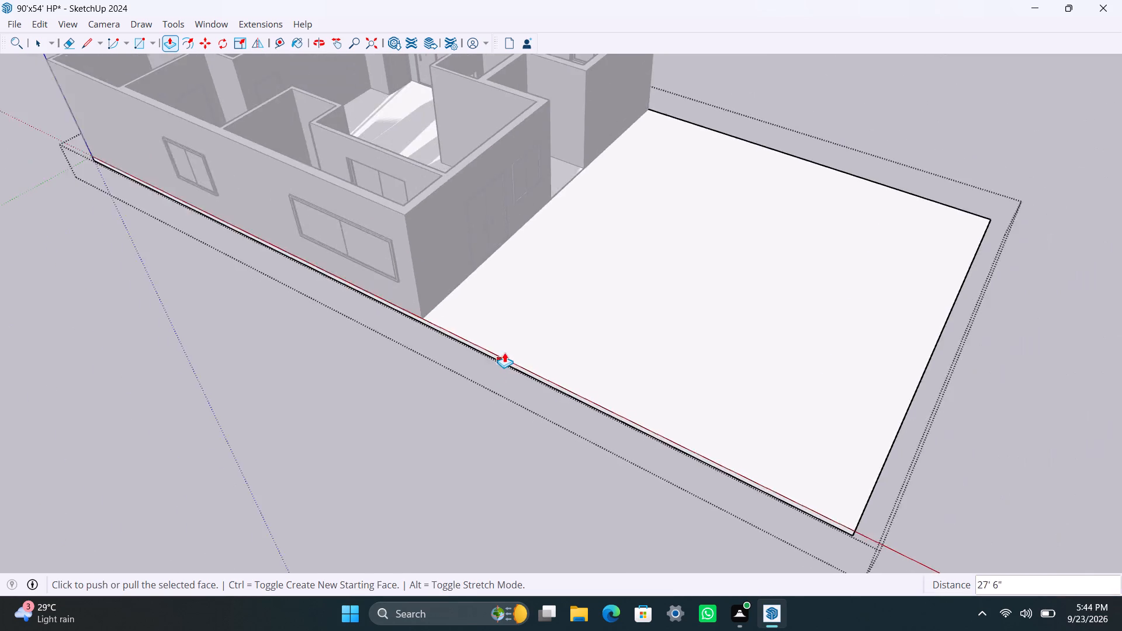
scroll(504, 352, "down", 4)
scroll(749, 459, "up", 7)
scroll(778, 401, "down", 6)
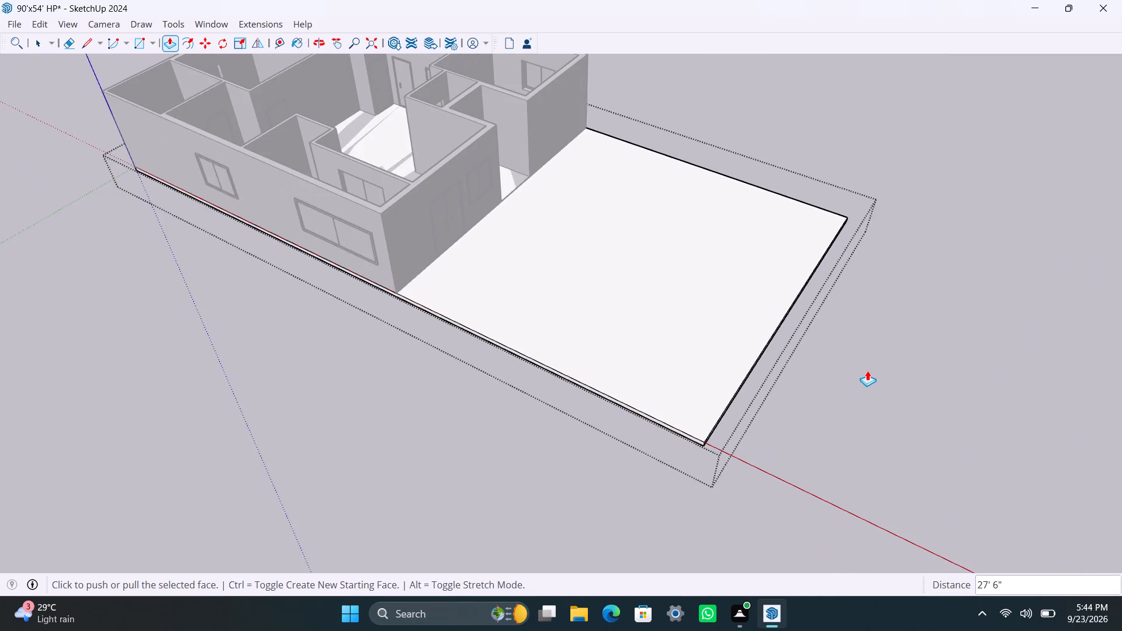
middle_click_drag(867, 370, 106, 348)
scroll(154, 349, "down", 5)
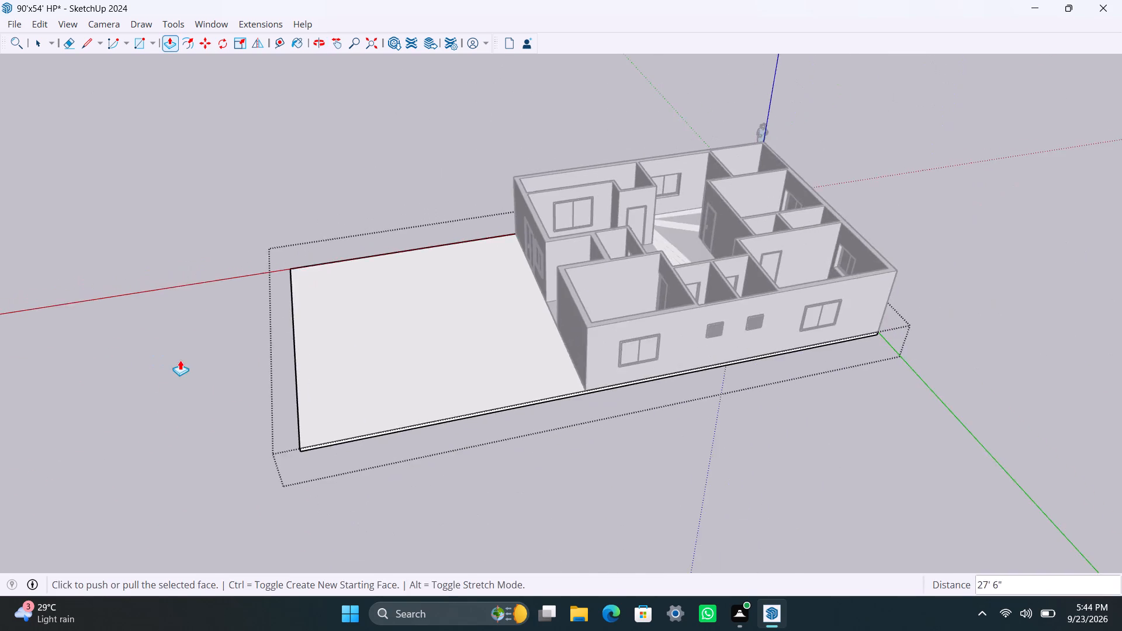
middle_click_drag(183, 363, 977, 347)
scroll(545, 398, "down", 5)
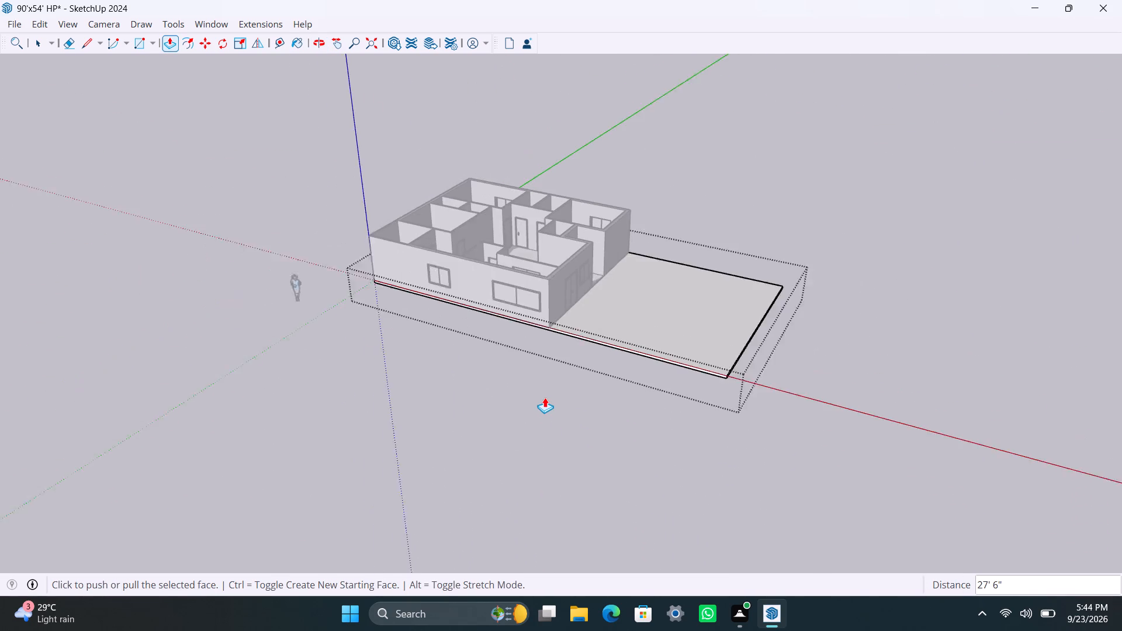
scroll(545, 397, "up", 3)
scroll(545, 396, "down", 4)
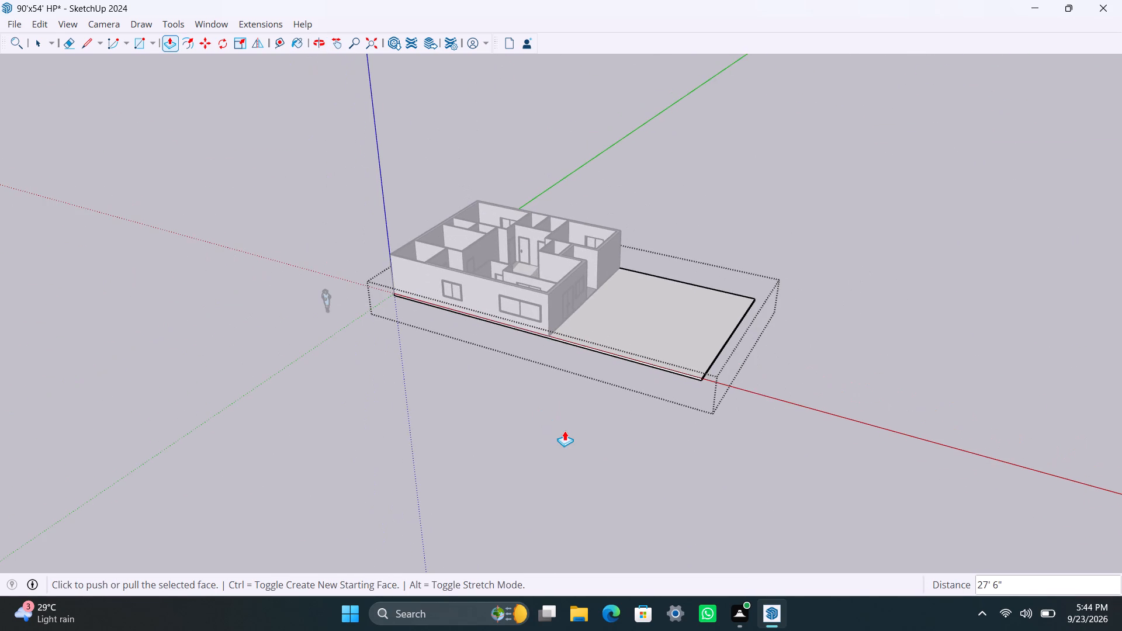
key("space")
left_click(616, 431)
Examine the house and extended slab from above and at the corner between the wide sliding-window wall and double-door front wall.
scroll(590, 364, "down", 5)
scroll(586, 358, "up", 5)
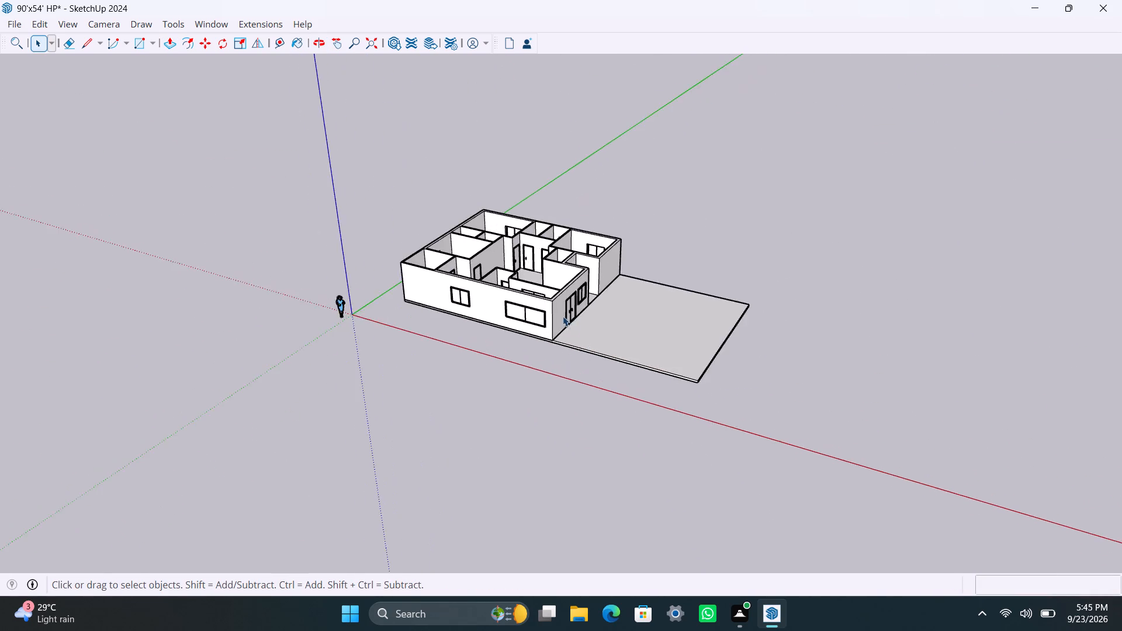
scroll(563, 316, "up", 7)
middle_click_drag(519, 325, 660, 519)
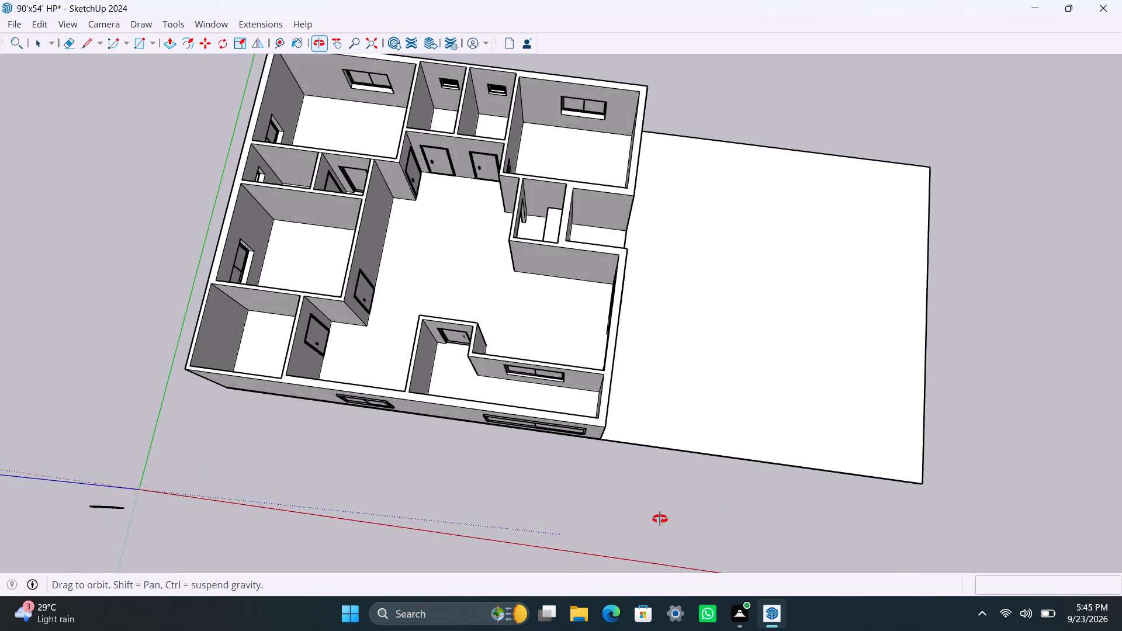
middle_click_drag(660, 519, 664, 511)
scroll(522, 456, "up", 2)
middle_click_drag(512, 441, 452, 459, "shift")
scroll(500, 494, "up", 2)
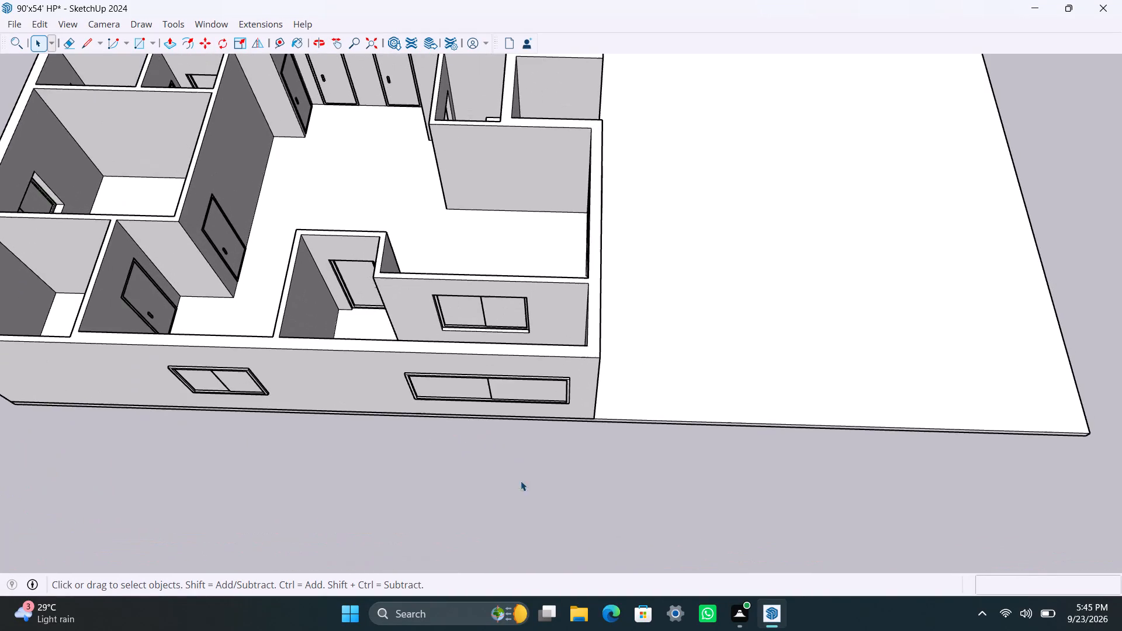
scroll(624, 384, "down", 5)
scroll(702, 348, "down", 5)
scroll(798, 404, "up", 4)
scroll(859, 405, "up", 2)
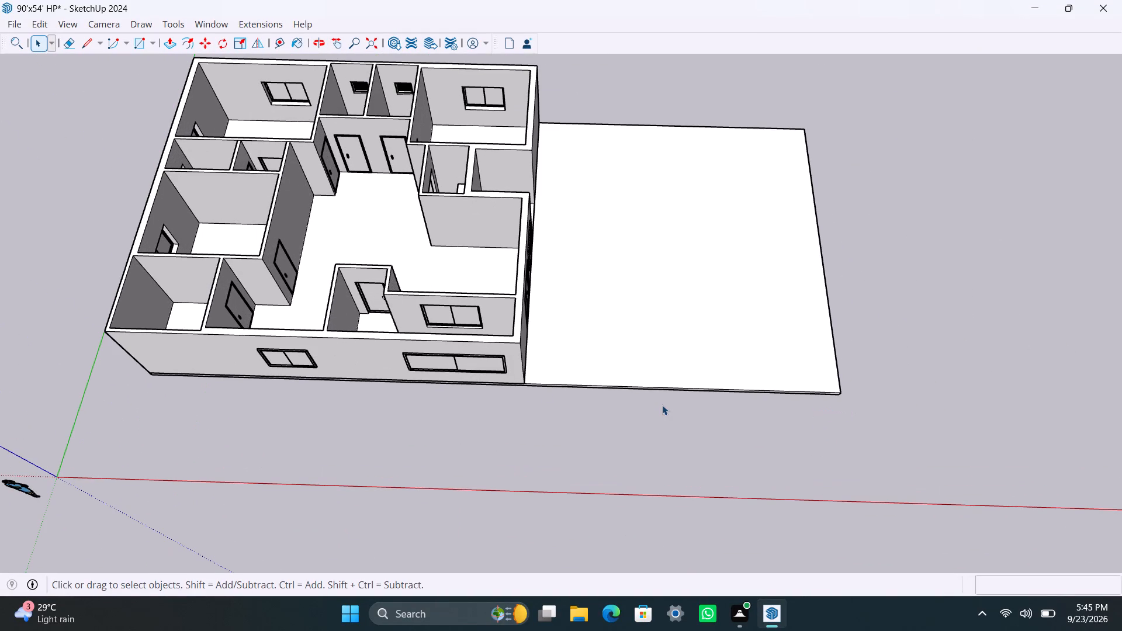
scroll(587, 391, "up", 5)
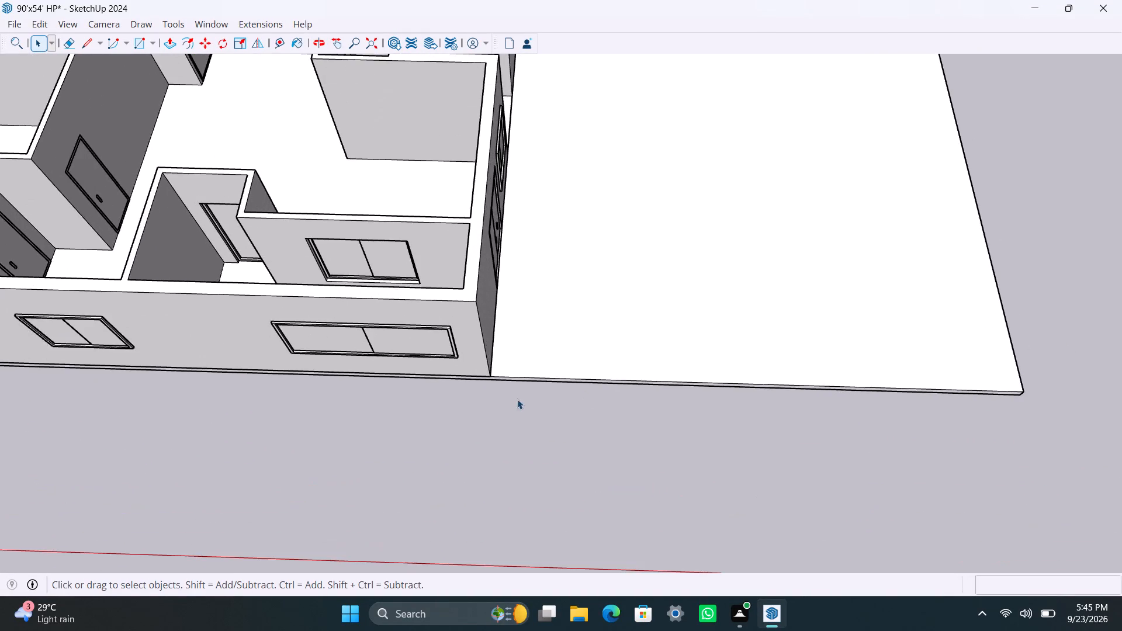
middle_click_drag(517, 399, 483, 275)
scroll(445, 537, "up", 2)
scroll(534, 386, "up", 6)
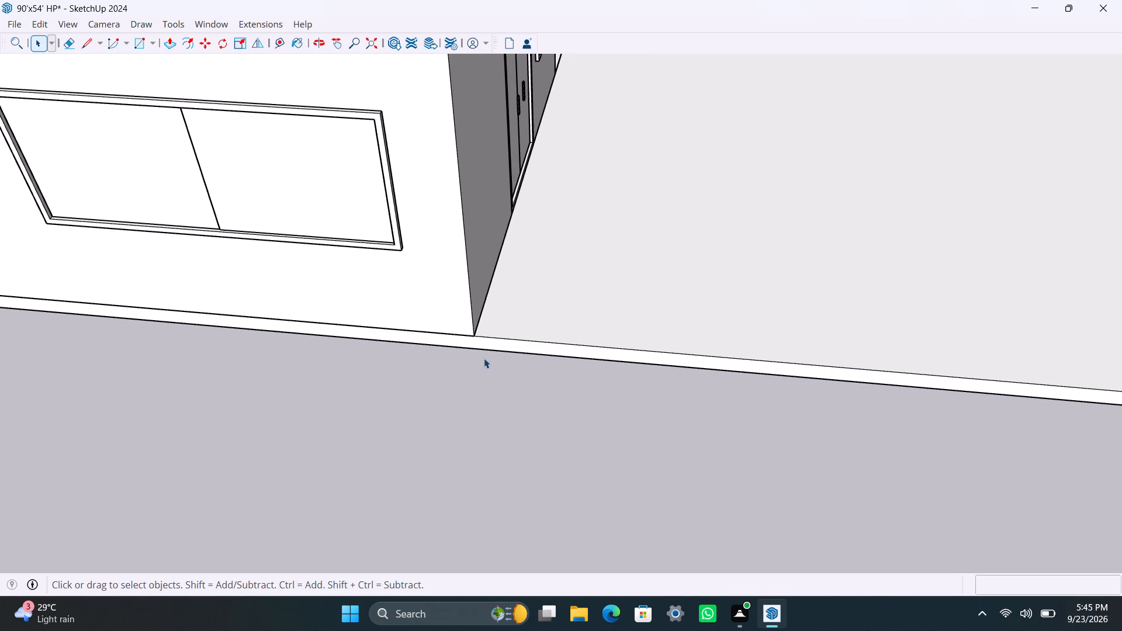
scroll(521, 372, "down", 3)
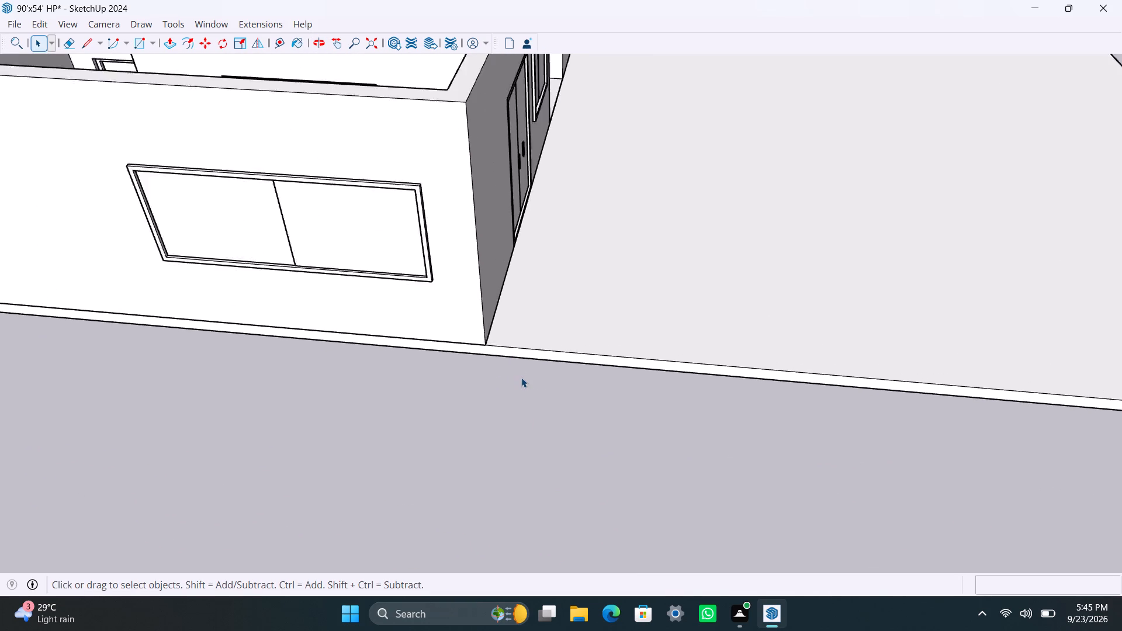
scroll(521, 377, "down", 8)
scroll(504, 388, "up", 3)
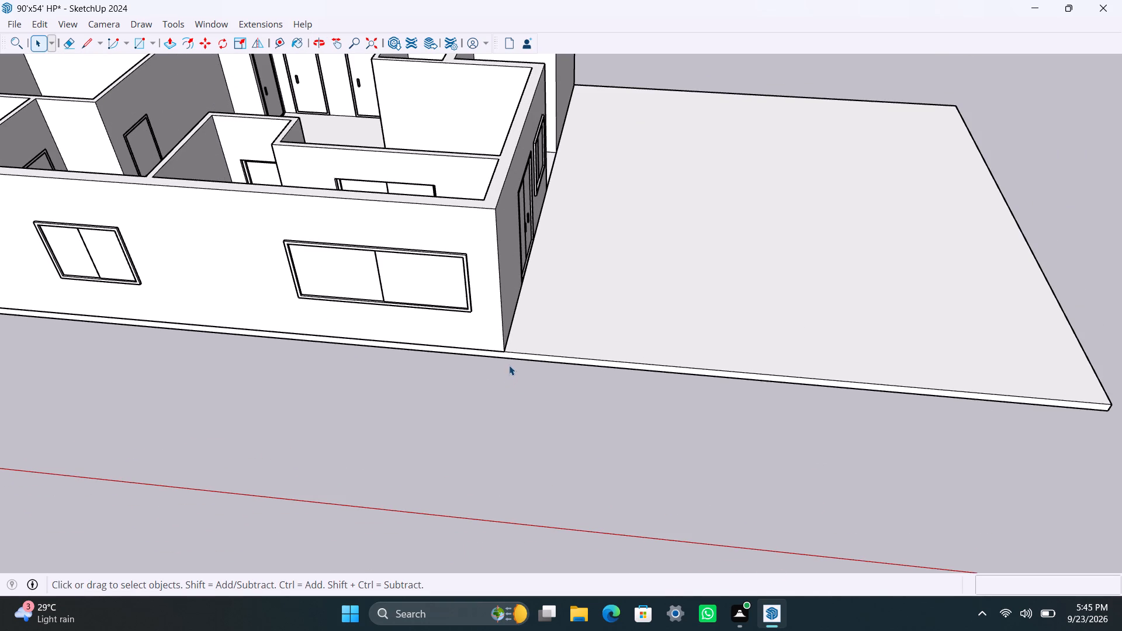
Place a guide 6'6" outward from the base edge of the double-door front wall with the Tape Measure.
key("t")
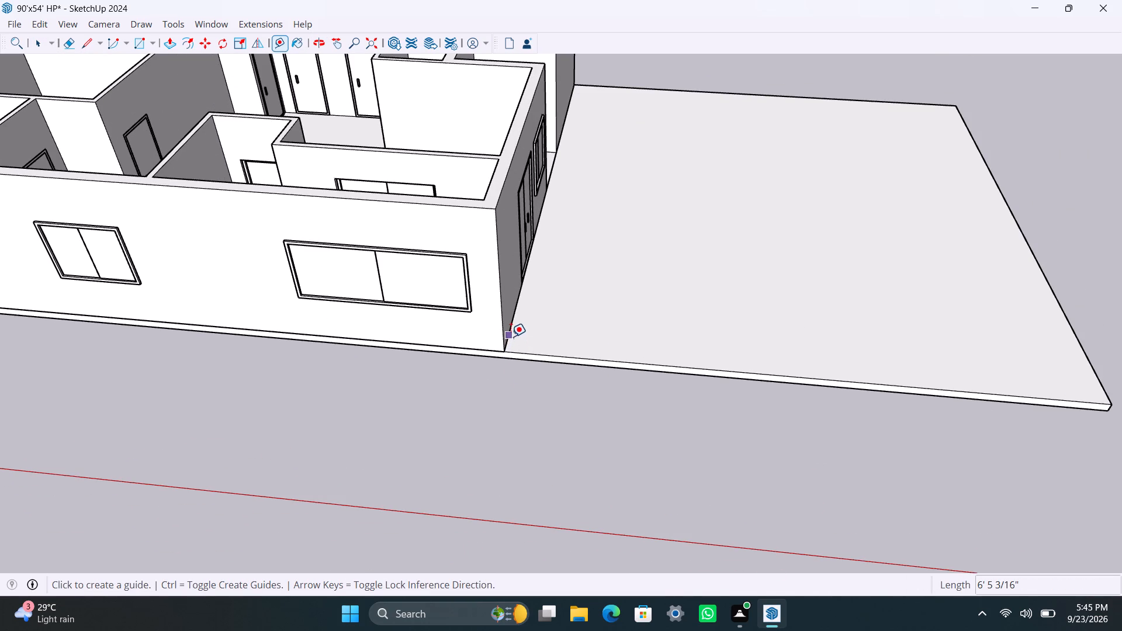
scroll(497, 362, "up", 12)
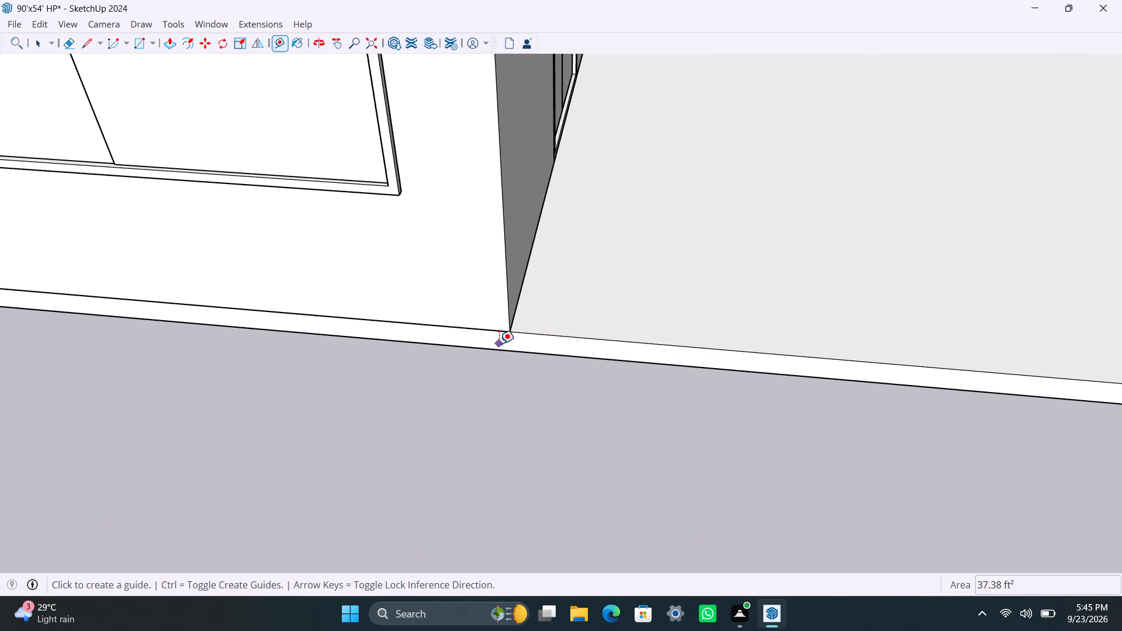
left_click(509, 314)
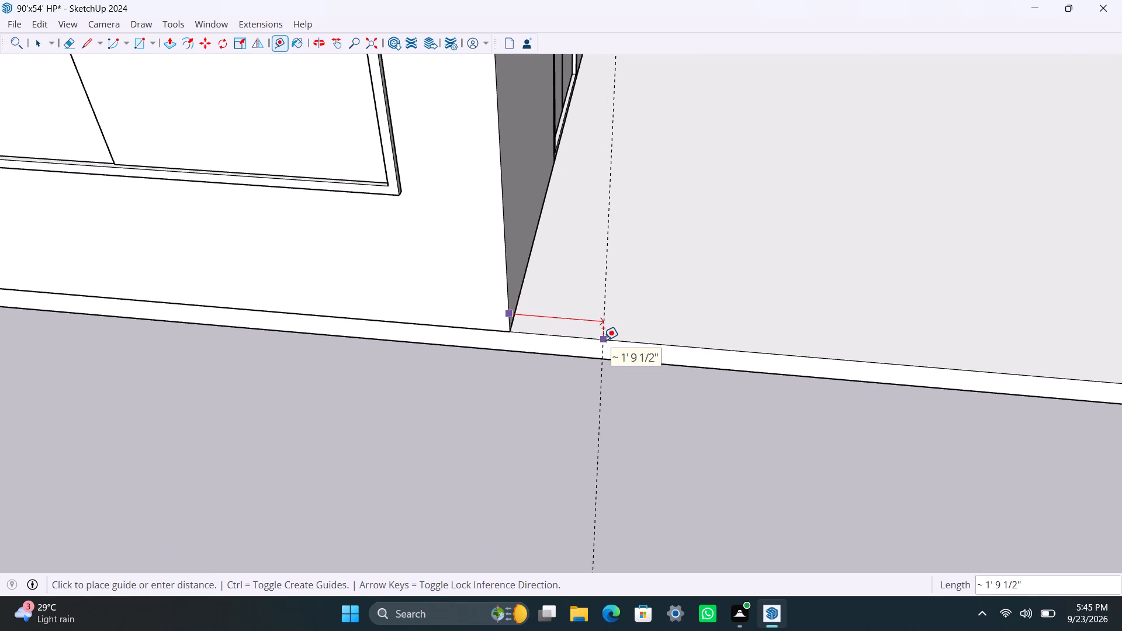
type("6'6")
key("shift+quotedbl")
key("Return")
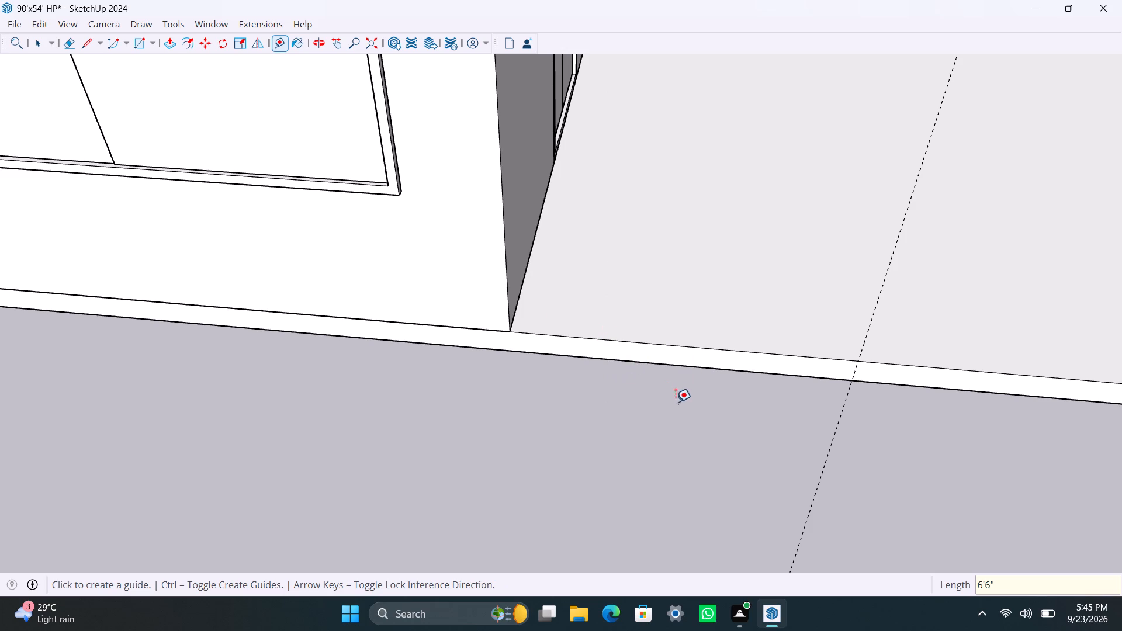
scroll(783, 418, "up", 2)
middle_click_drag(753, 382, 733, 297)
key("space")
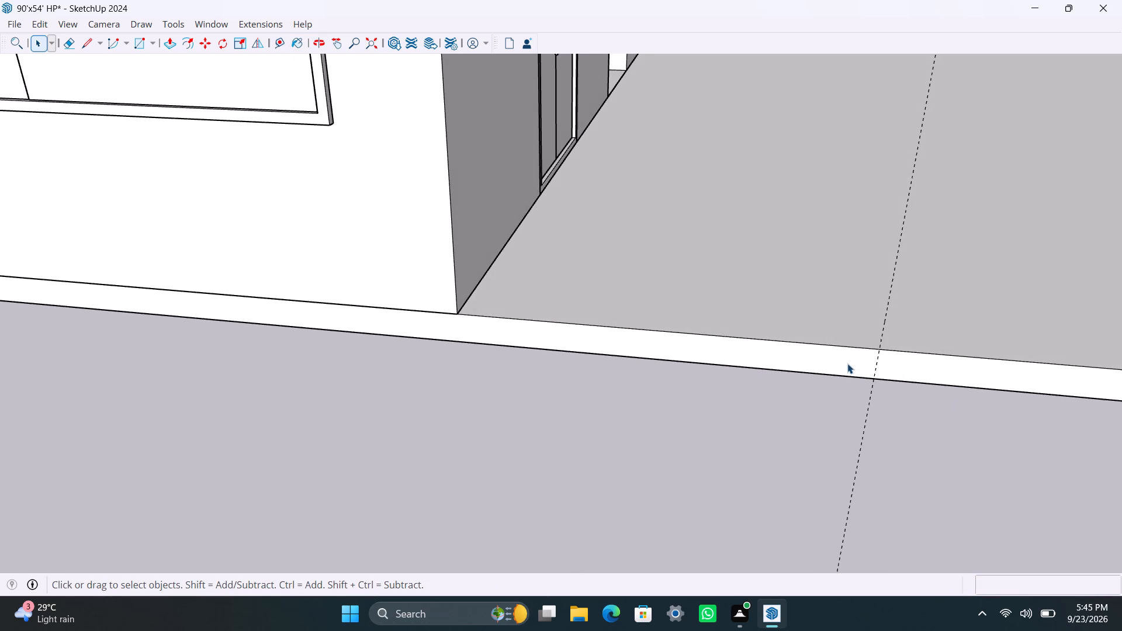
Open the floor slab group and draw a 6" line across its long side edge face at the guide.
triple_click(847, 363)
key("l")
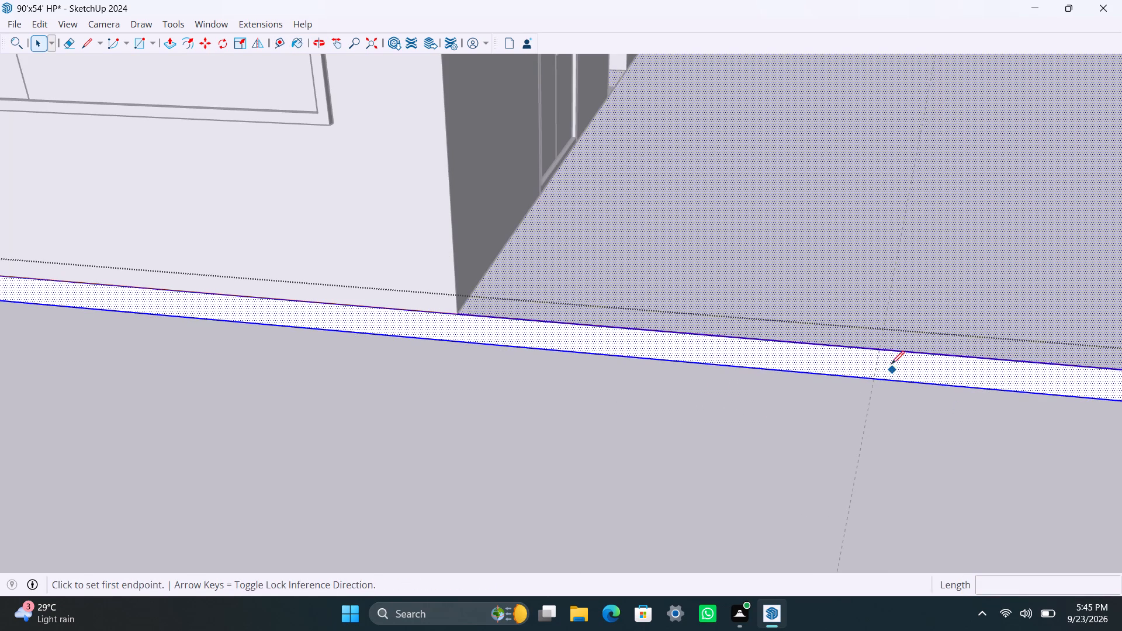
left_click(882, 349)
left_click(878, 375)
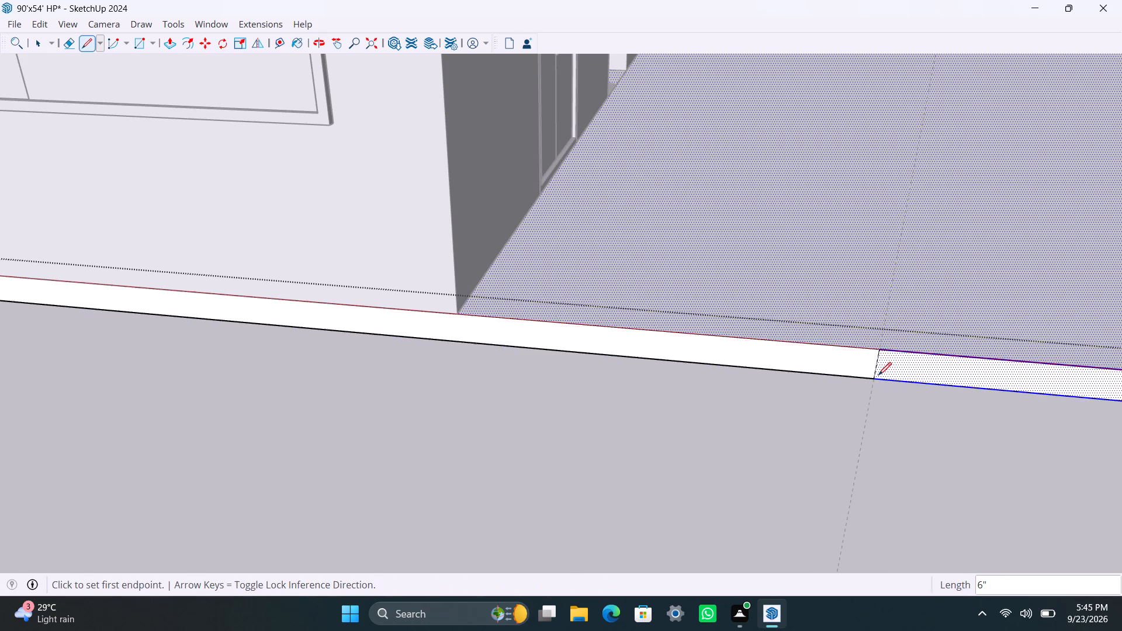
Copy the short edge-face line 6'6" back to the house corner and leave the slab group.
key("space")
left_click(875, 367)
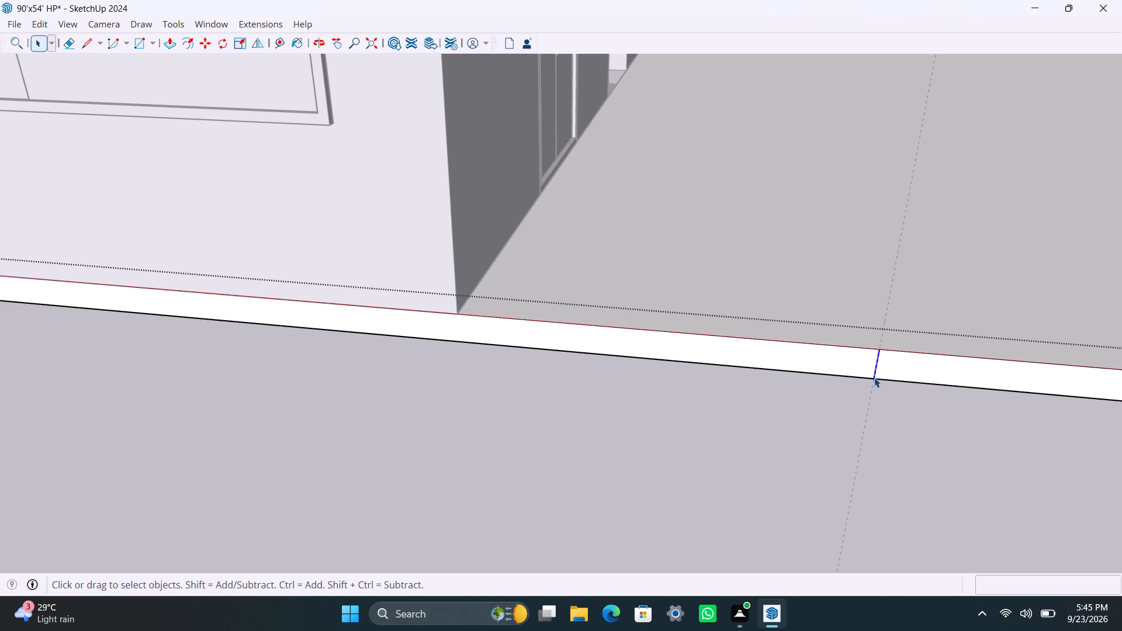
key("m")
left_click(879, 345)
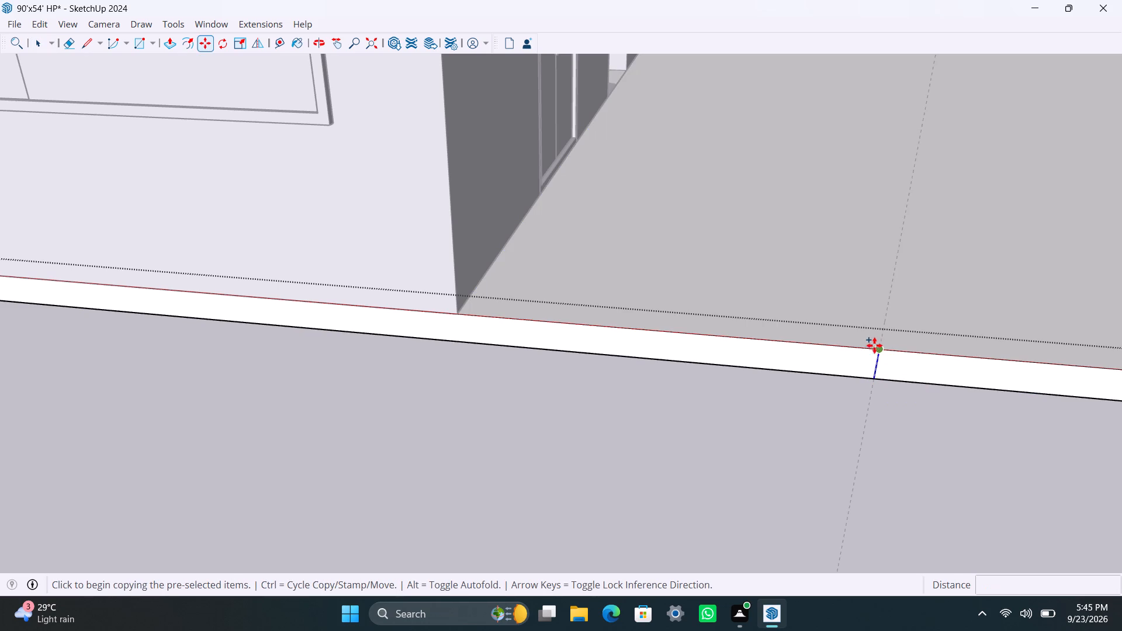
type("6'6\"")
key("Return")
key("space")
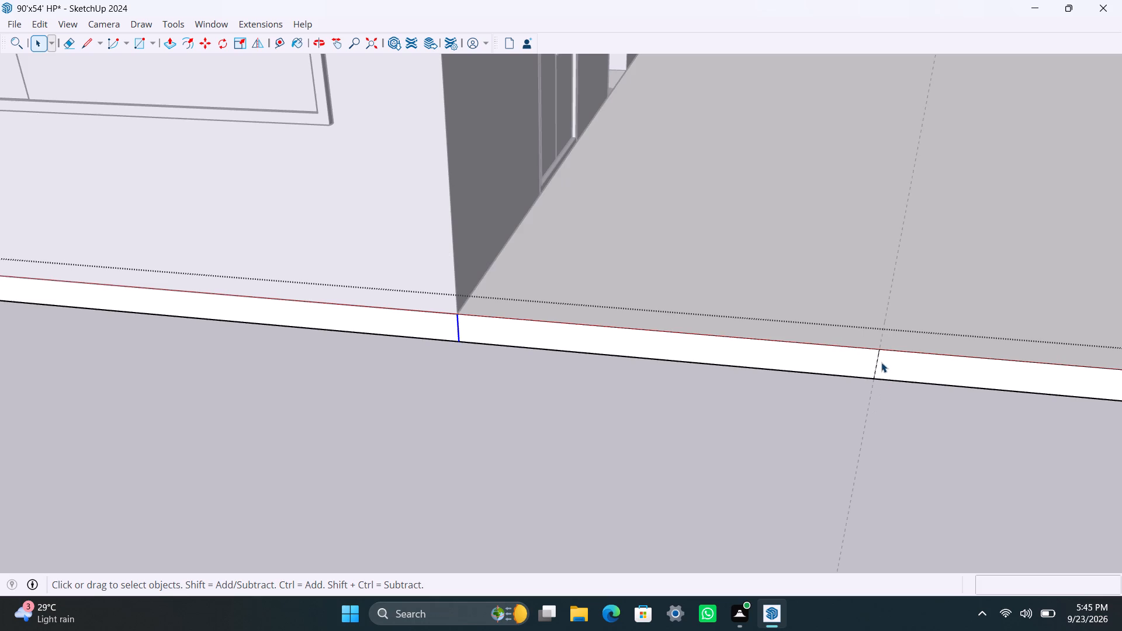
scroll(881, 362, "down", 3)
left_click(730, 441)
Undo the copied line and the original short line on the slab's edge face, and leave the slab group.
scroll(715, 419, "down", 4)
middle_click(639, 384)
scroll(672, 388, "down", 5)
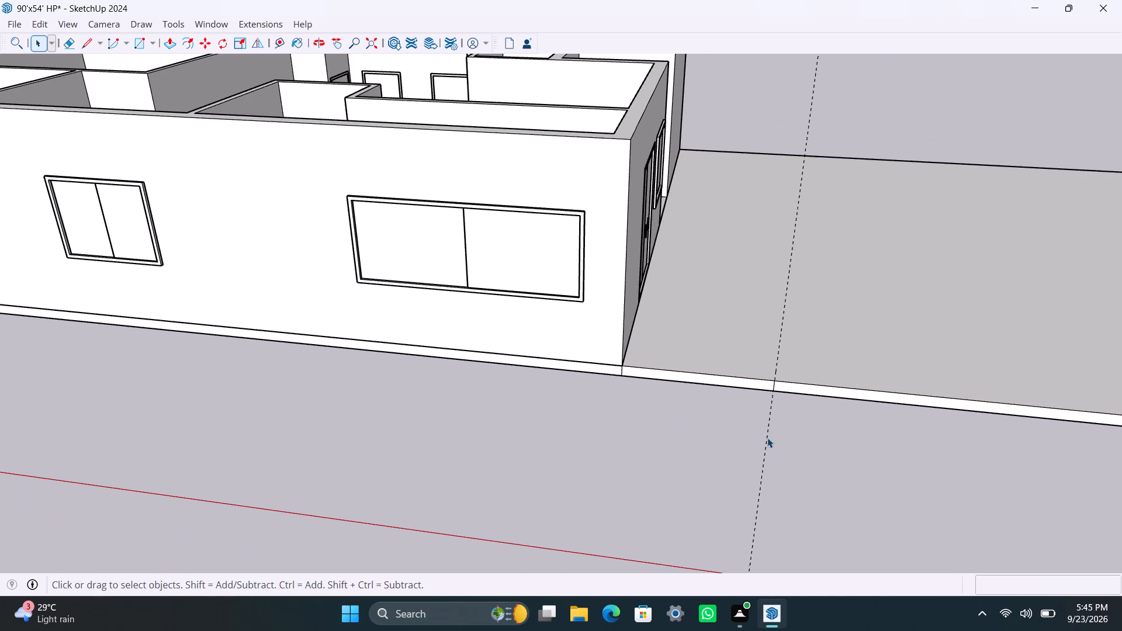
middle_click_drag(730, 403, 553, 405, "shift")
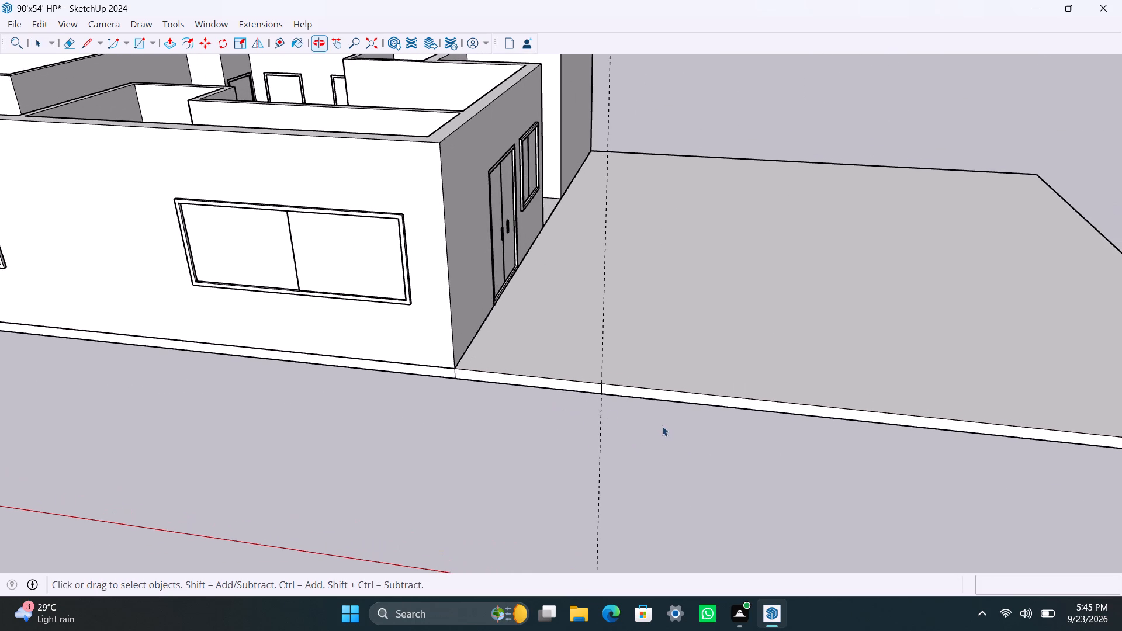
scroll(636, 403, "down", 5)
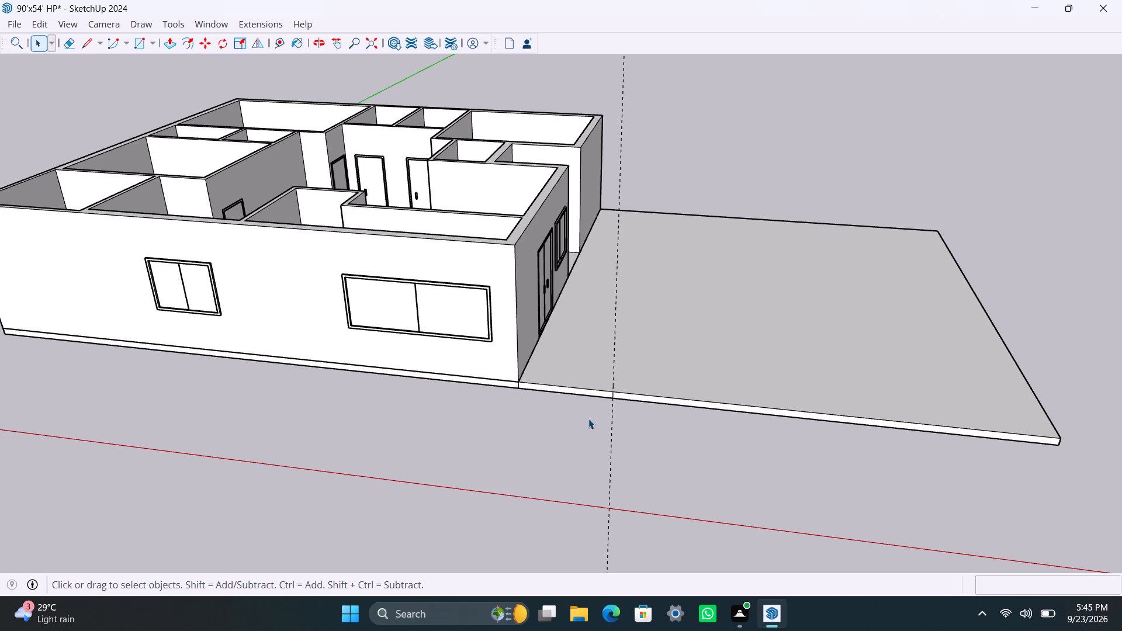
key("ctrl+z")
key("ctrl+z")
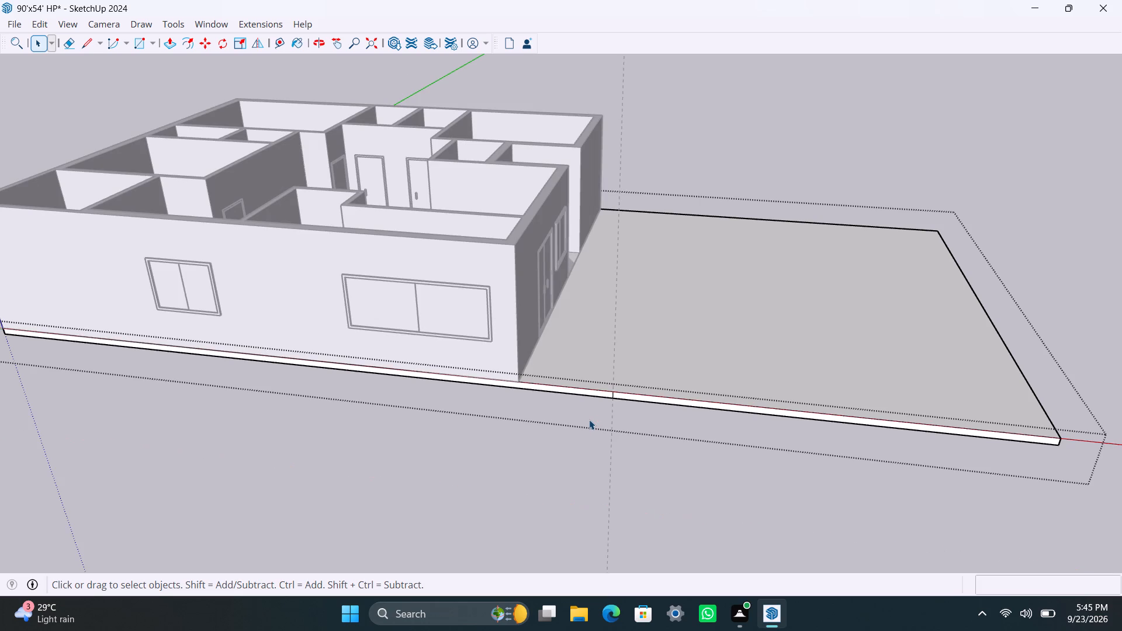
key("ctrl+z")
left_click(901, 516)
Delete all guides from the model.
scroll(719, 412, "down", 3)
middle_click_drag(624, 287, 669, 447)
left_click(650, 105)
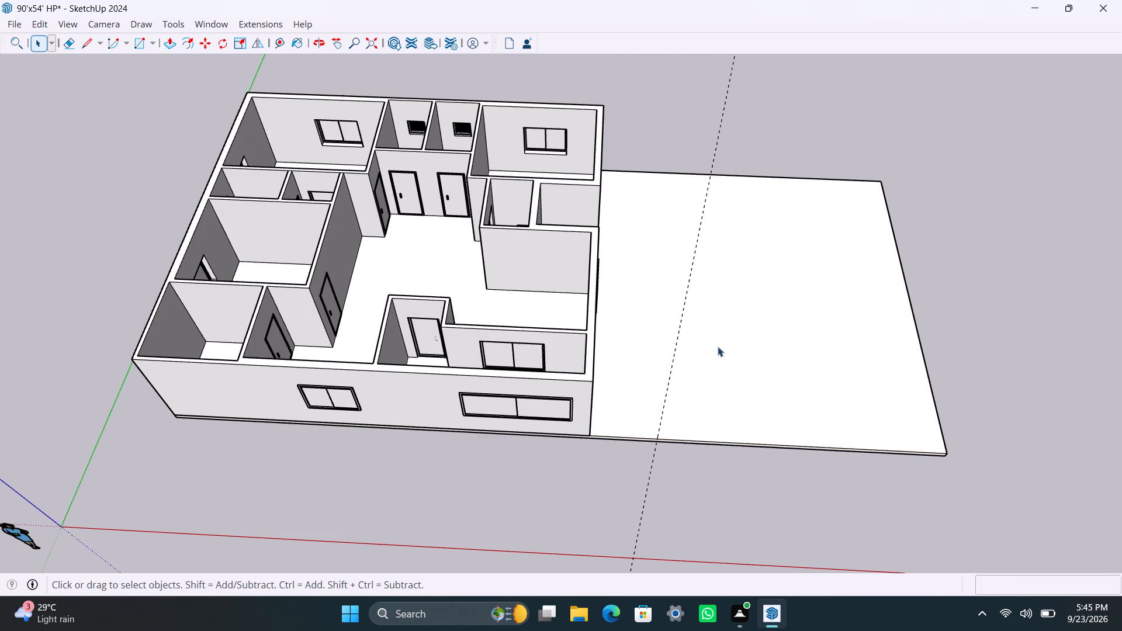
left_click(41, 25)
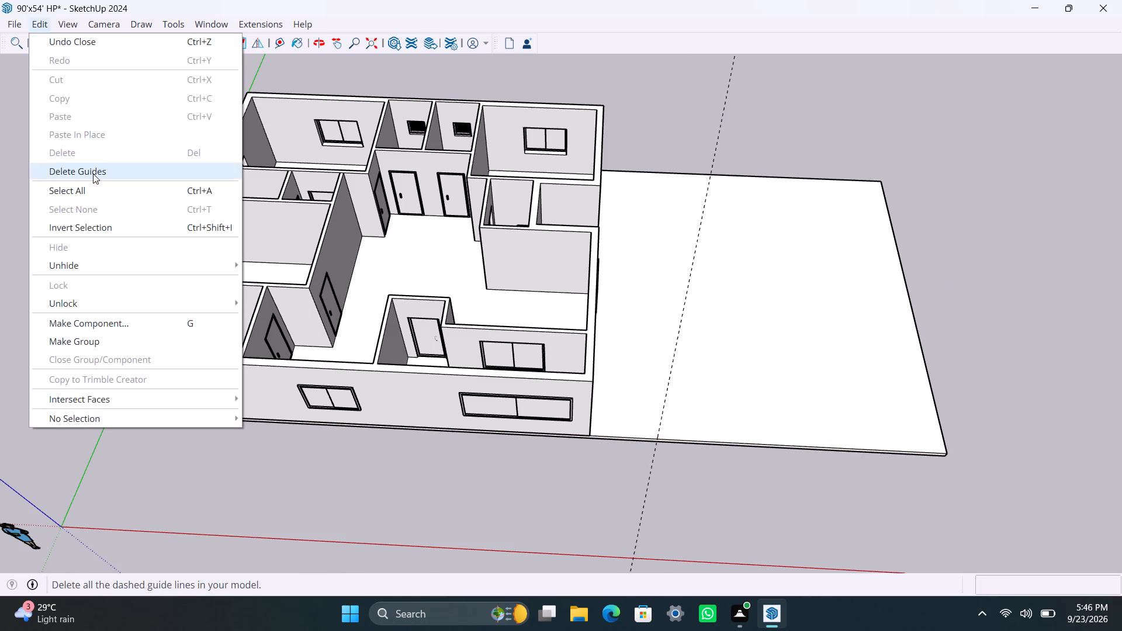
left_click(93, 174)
Place a guide on the slab 6'6" outward from the base edge of the double-door front wall.
scroll(597, 363, "up", 2)
middle_click_drag(610, 362, 493, 327)
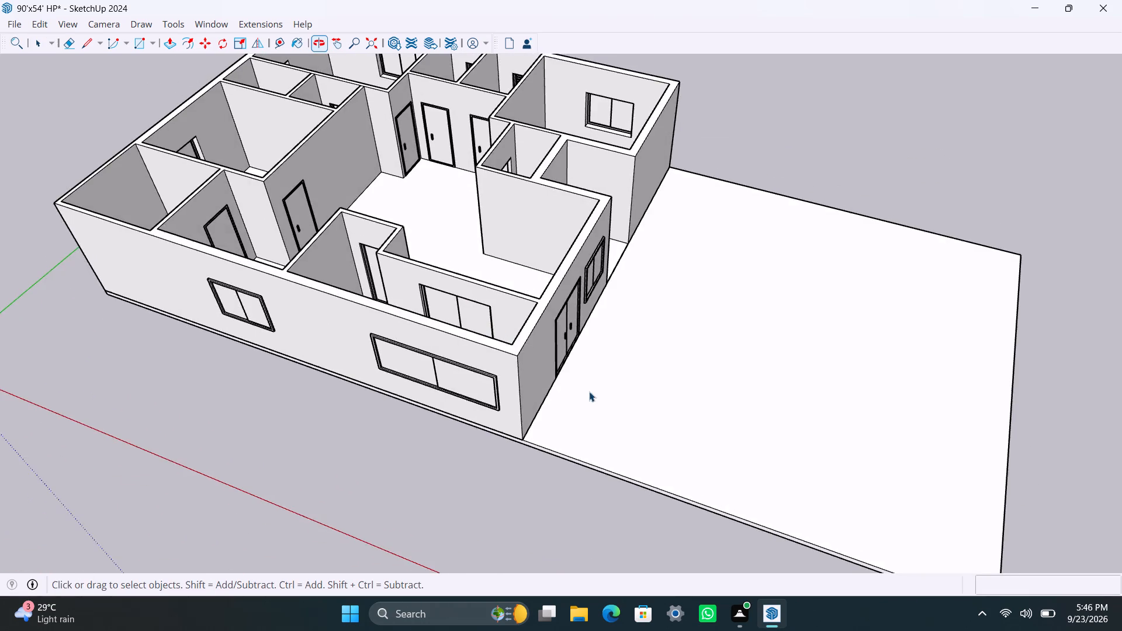
scroll(589, 391, "up", 4)
key("t")
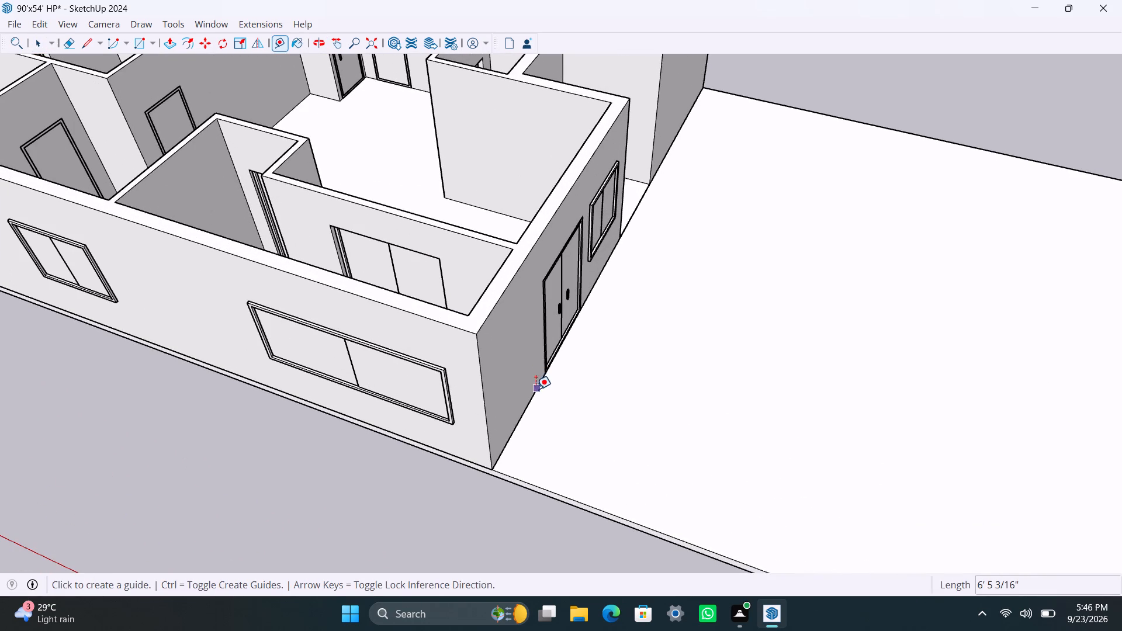
left_click(536, 389)
type("6'6\"")
key("Return")
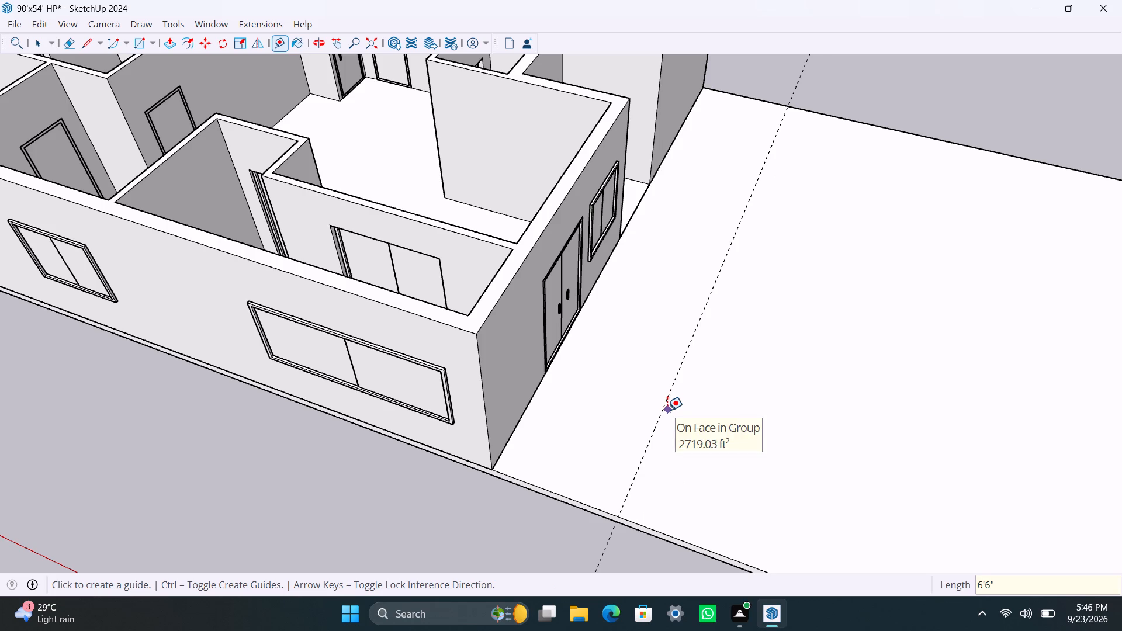
key("space")
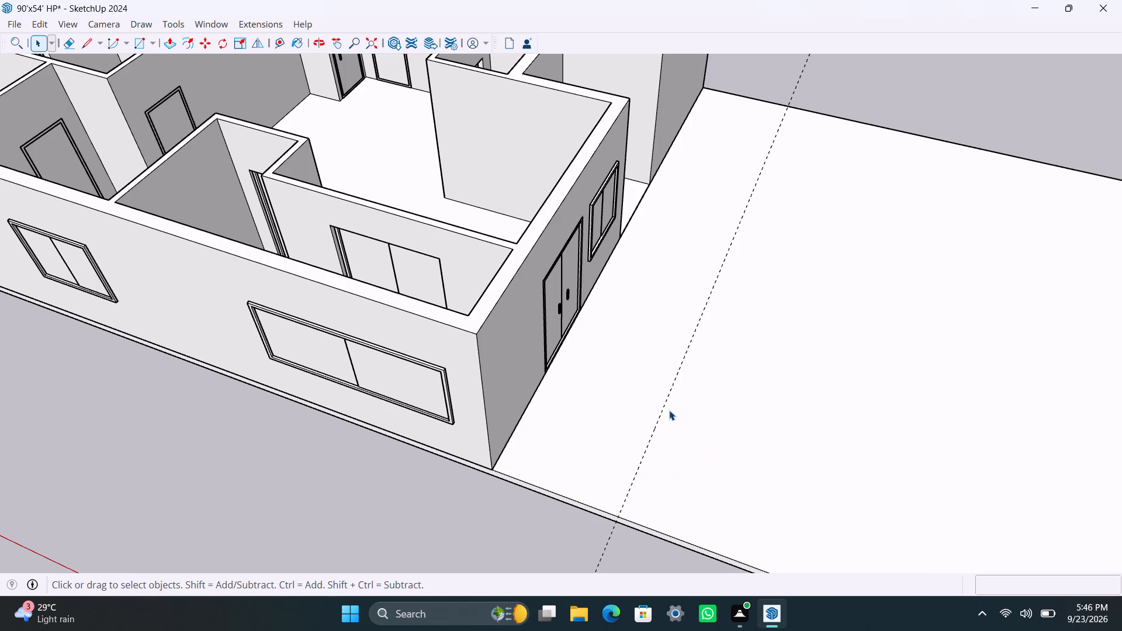
Open the floor slab group and draw a line about 36'4 1/2" long along the guide, splitting its top face edge to edge.
left_click(669, 410)
double_click(675, 411)
key("l")
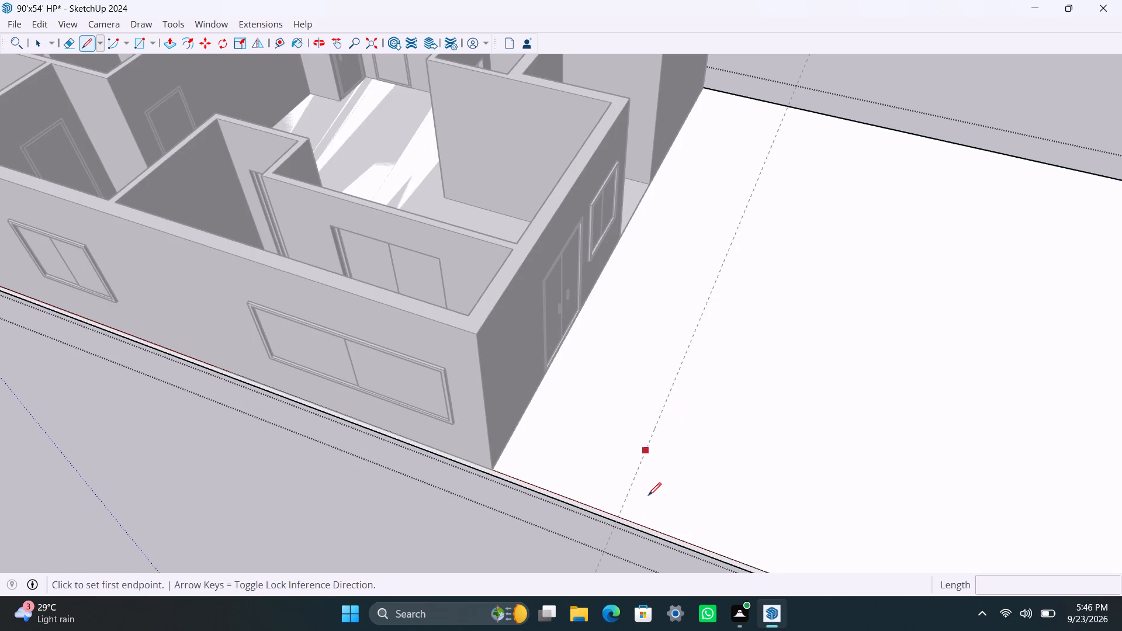
left_click(620, 514)
left_click(788, 108)
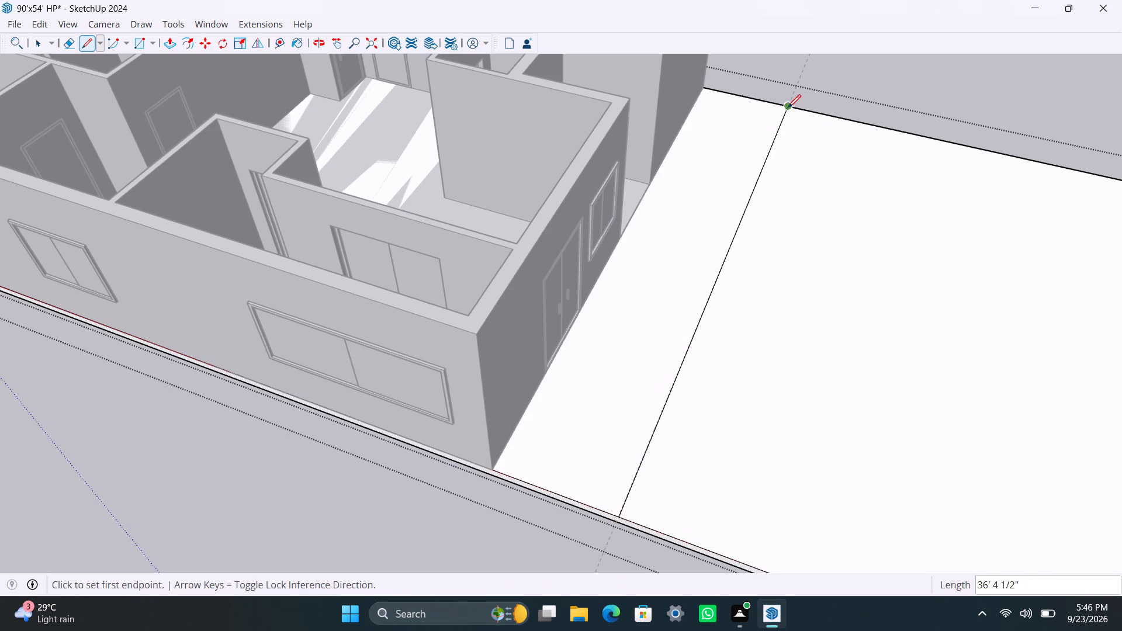
key("space")
Offset the outline of the larger slab face beyond the dividing line inward by 9".
left_click(854, 286)
scroll(813, 362, "down", 7)
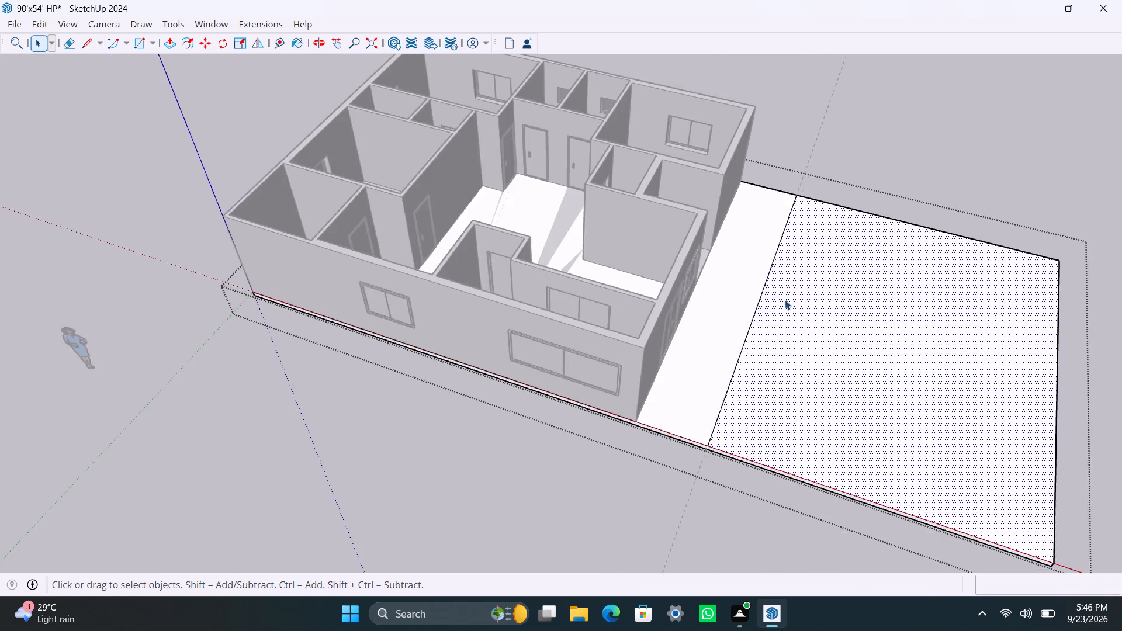
scroll(785, 300, "down", 5)
middle_click_drag(795, 339, 867, 373)
scroll(838, 303, "up", 2)
key("f")
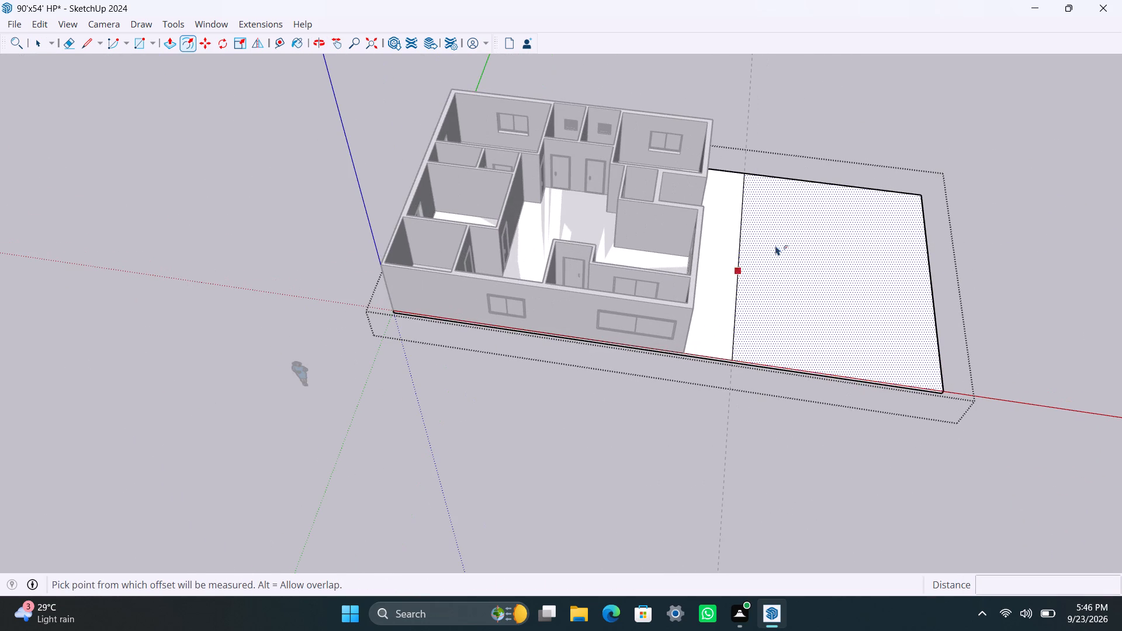
left_click(762, 234)
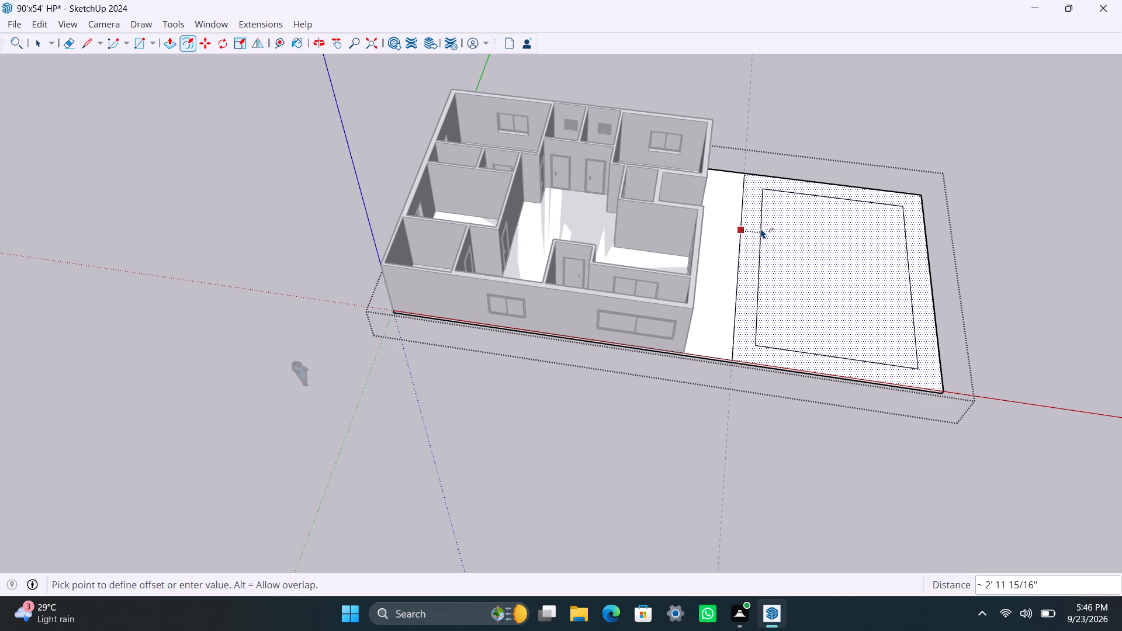
key("9")
key("shift+quotedbl")
key("Return")
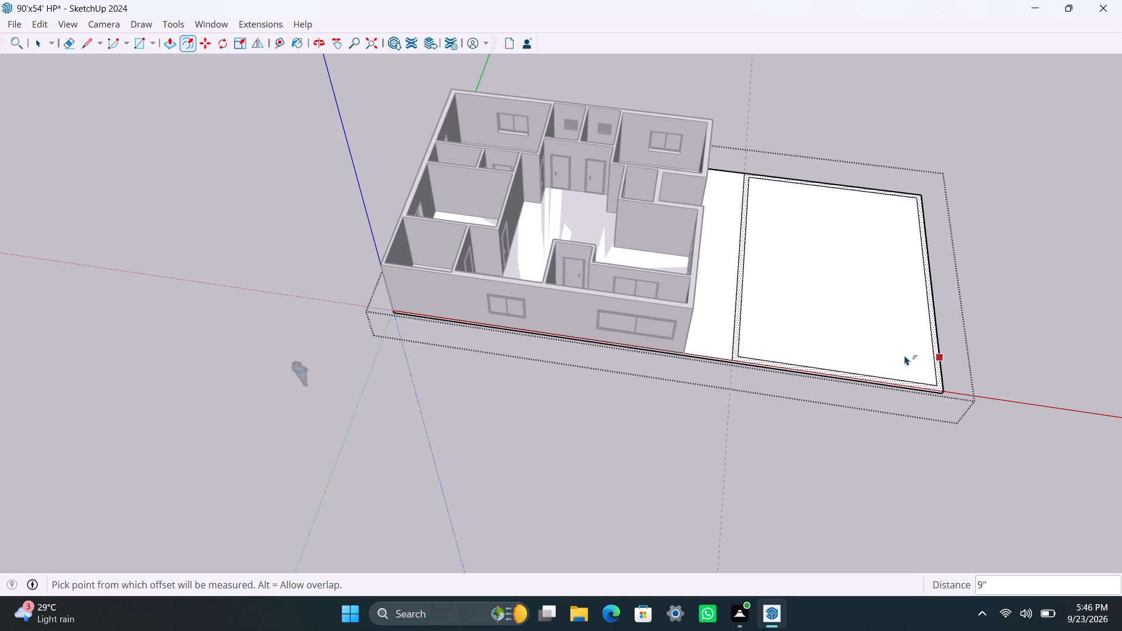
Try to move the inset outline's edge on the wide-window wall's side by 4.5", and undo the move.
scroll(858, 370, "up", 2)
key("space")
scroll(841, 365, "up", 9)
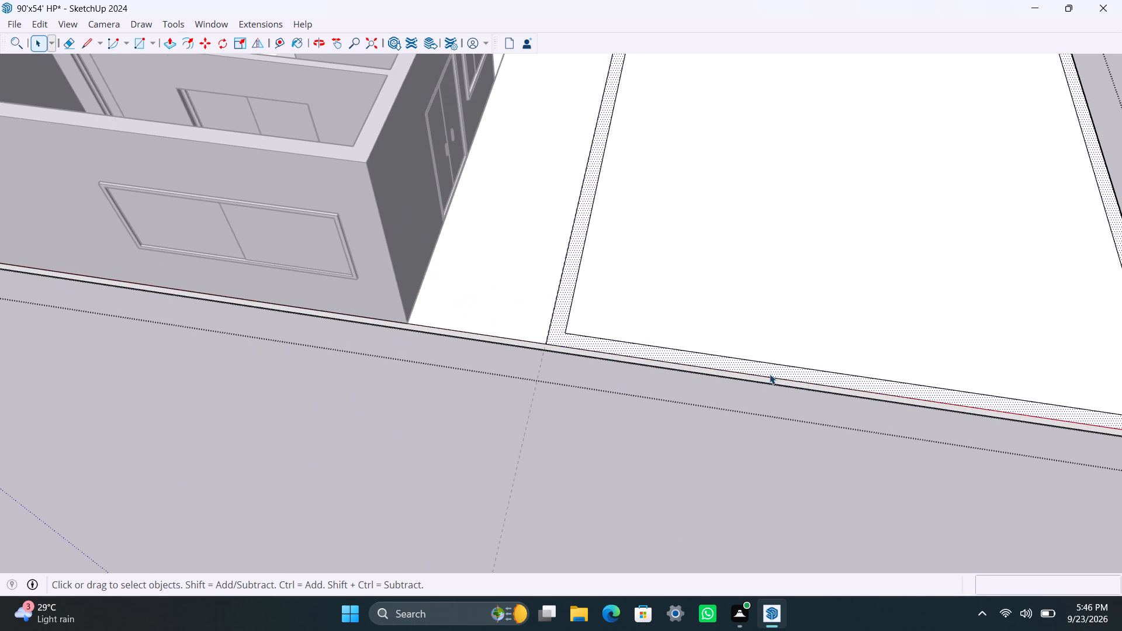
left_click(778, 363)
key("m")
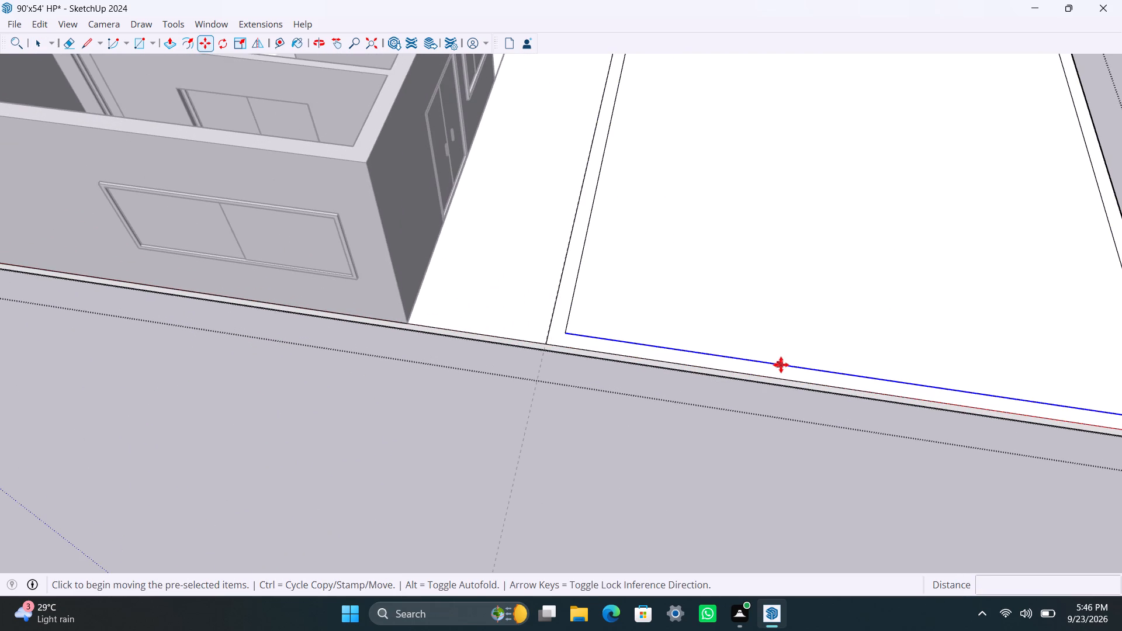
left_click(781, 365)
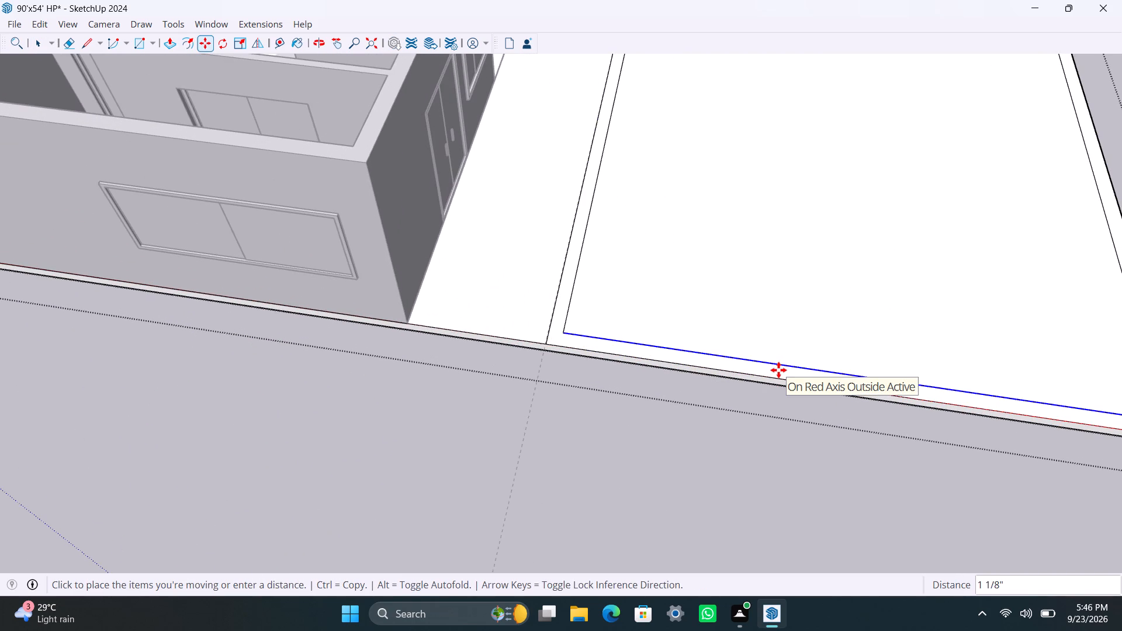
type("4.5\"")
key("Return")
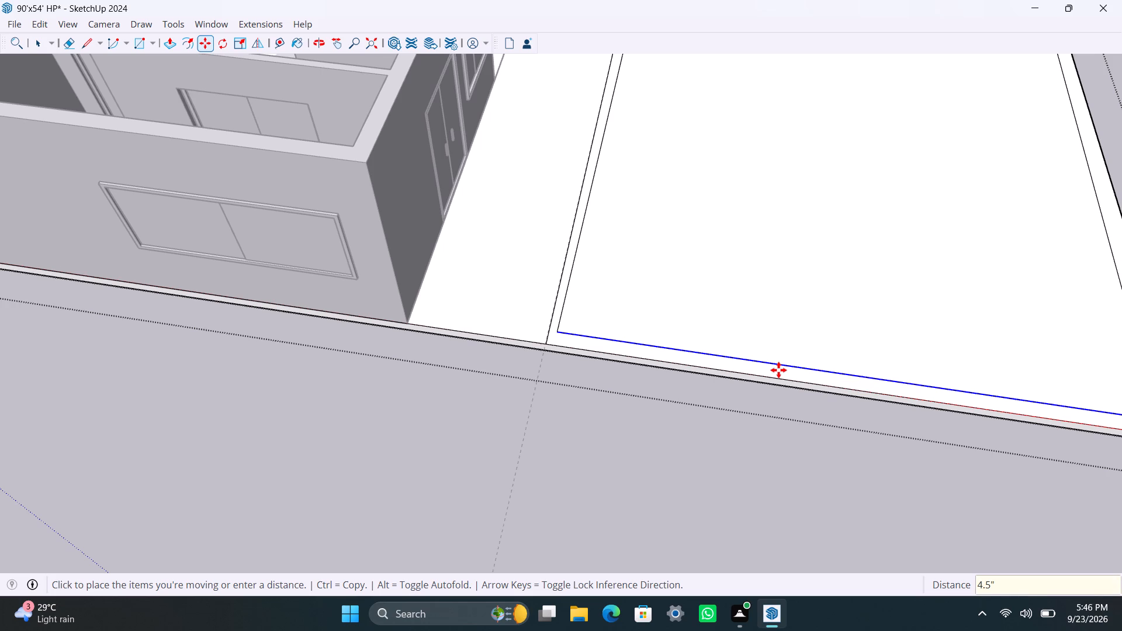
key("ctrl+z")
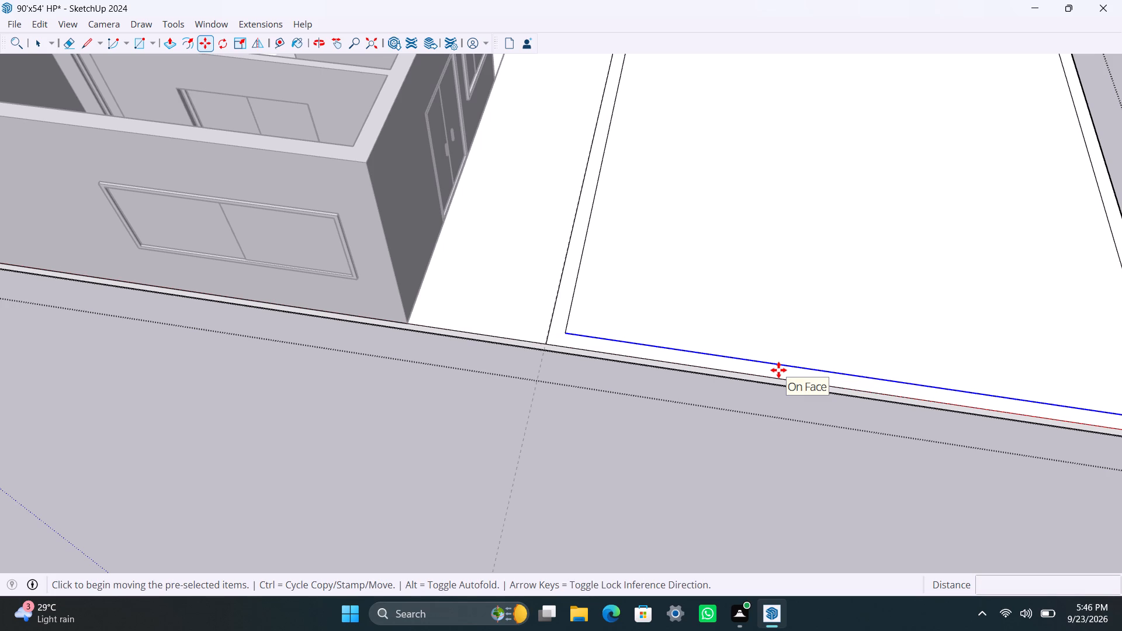
Copy the inset edge on the wide-window wall's side 4.5" toward the slab's outer edge and delete the original edge.
key("m")
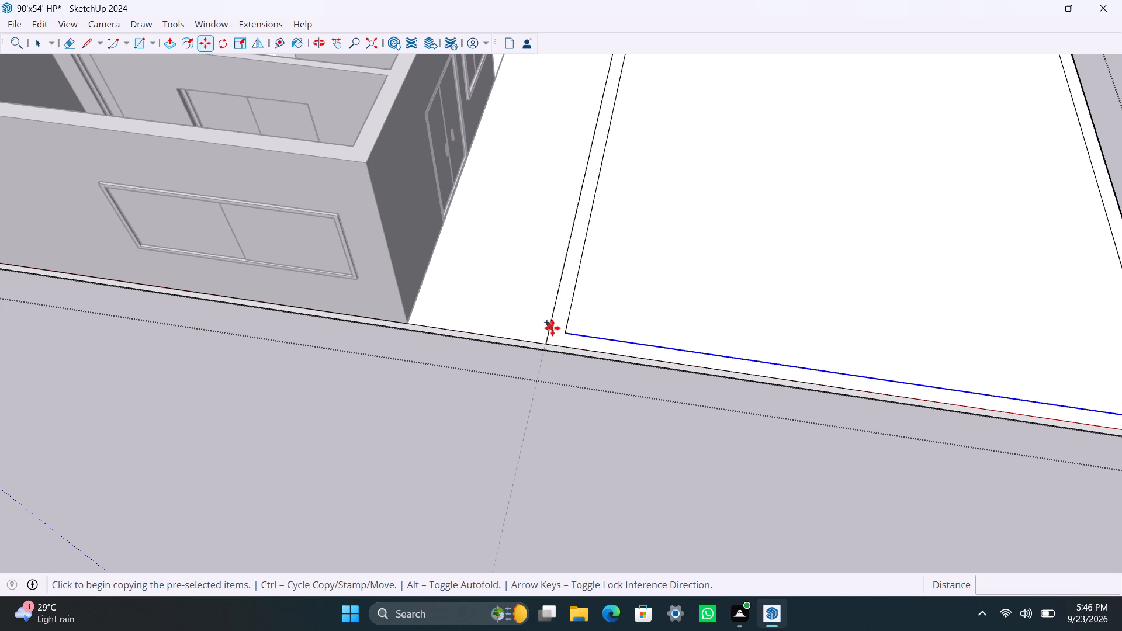
left_click(572, 332)
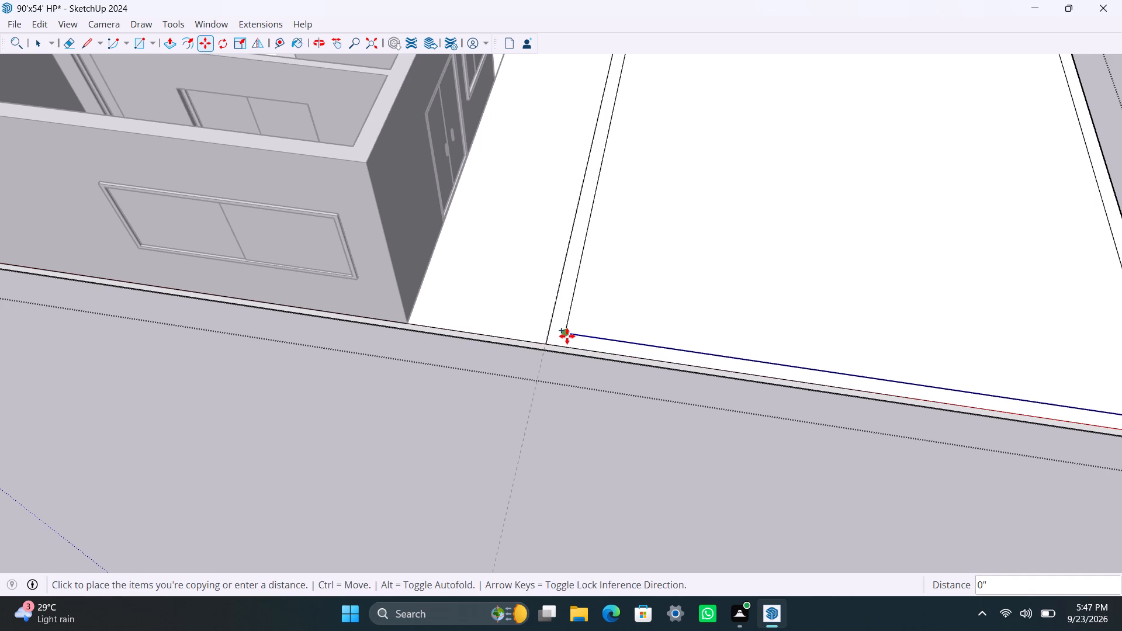
scroll(563, 347, "up", 6)
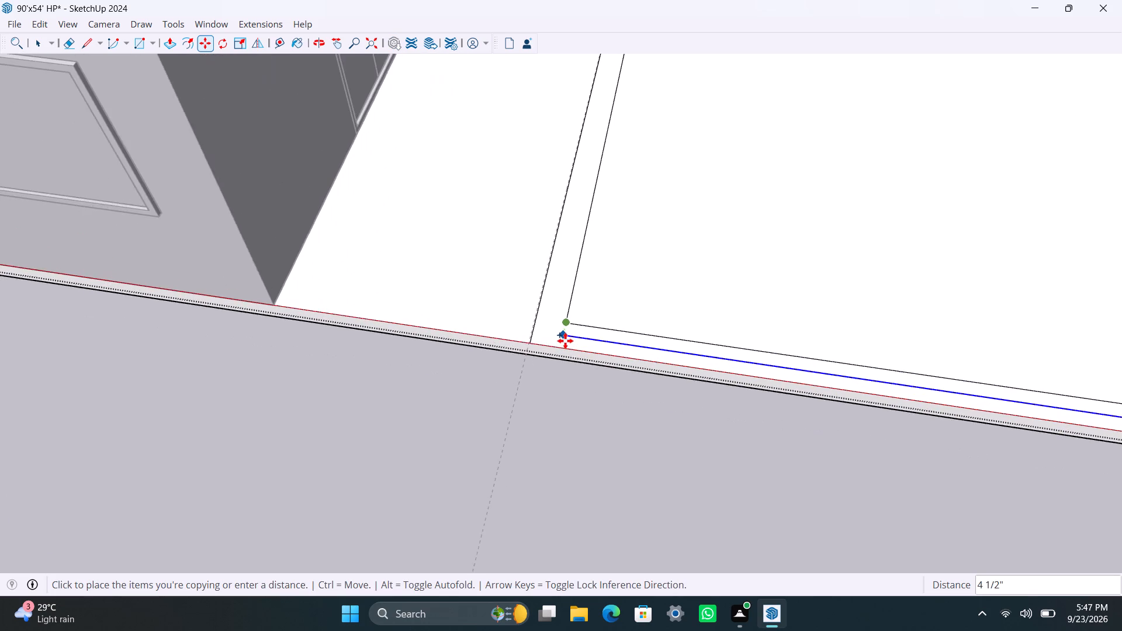
scroll(565, 341, "up", 2)
type("4.5\"")
key("Return")
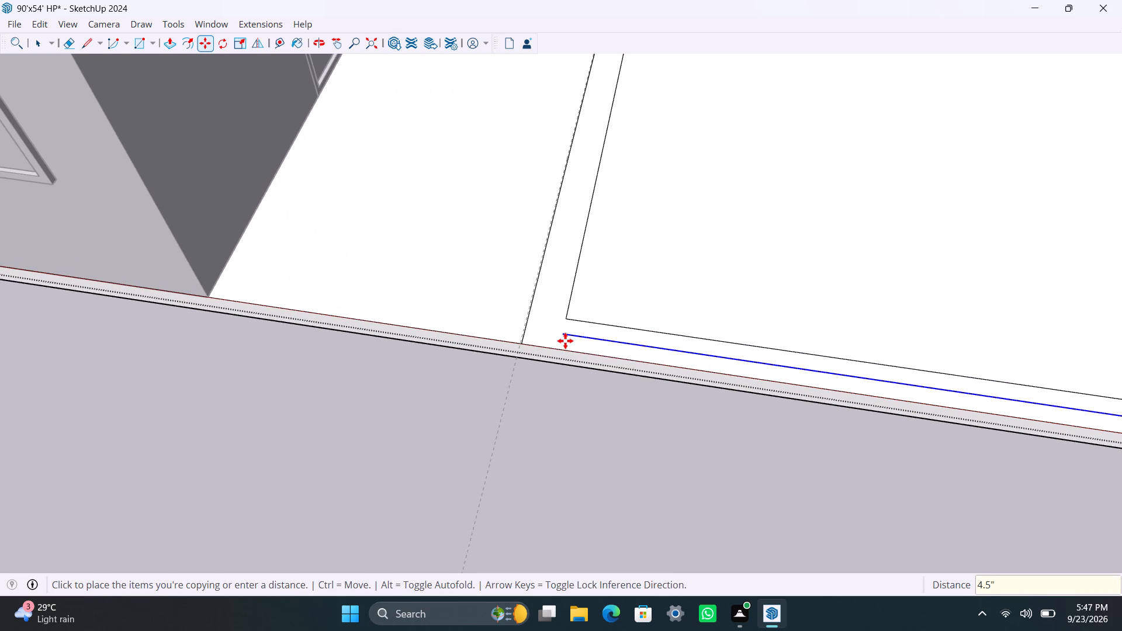
key("space")
left_click(597, 324)
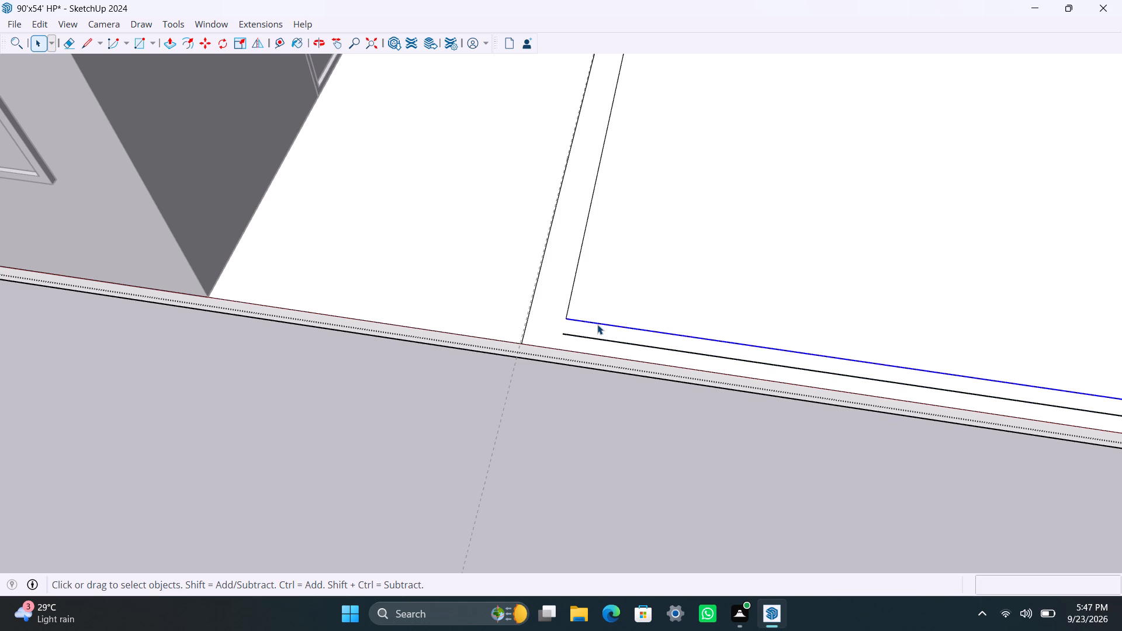
key("Delete")
Draw short lines at both ends of the copied edge to close the inset outline's two open corners.
scroll(590, 325, "up", 5)
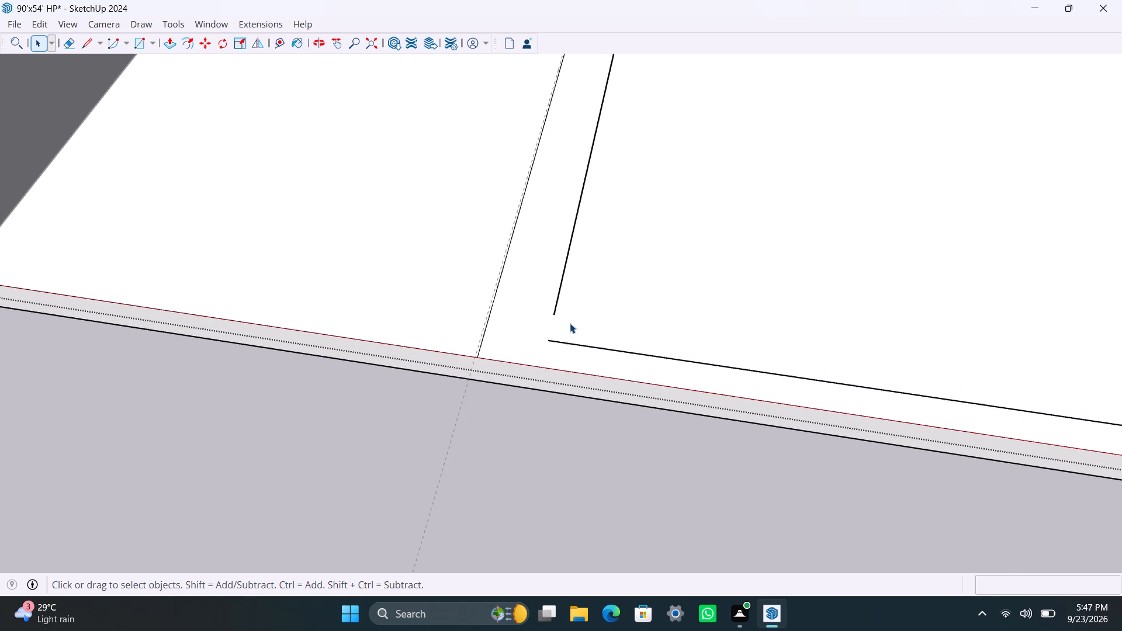
key("l")
left_click(552, 315)
left_click(550, 339)
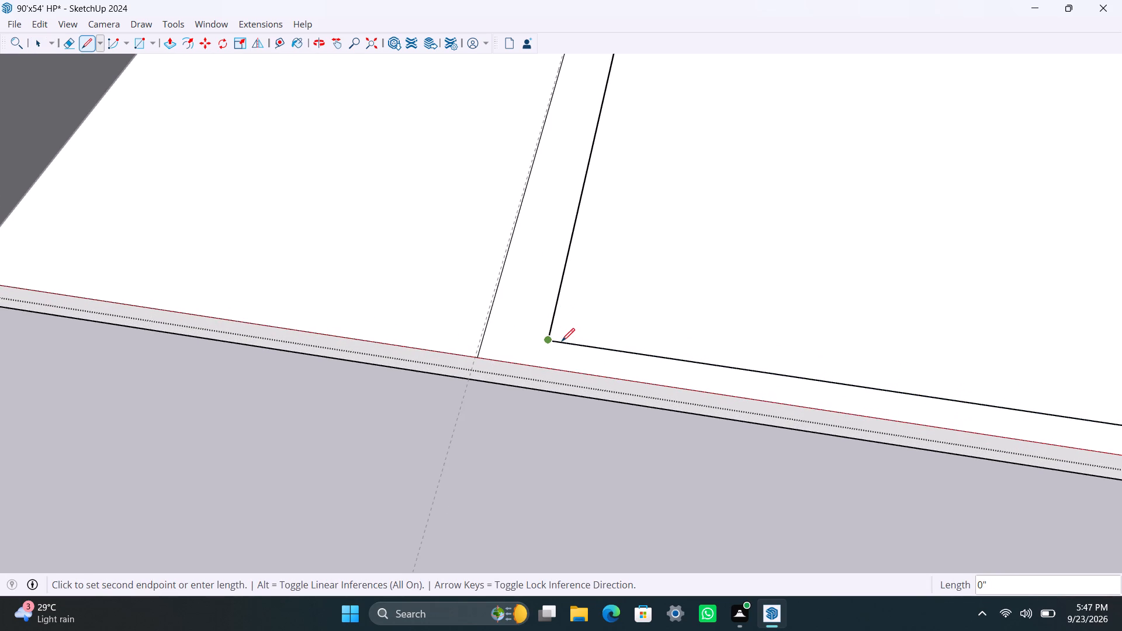
key("space")
scroll(559, 310, "down", 19)
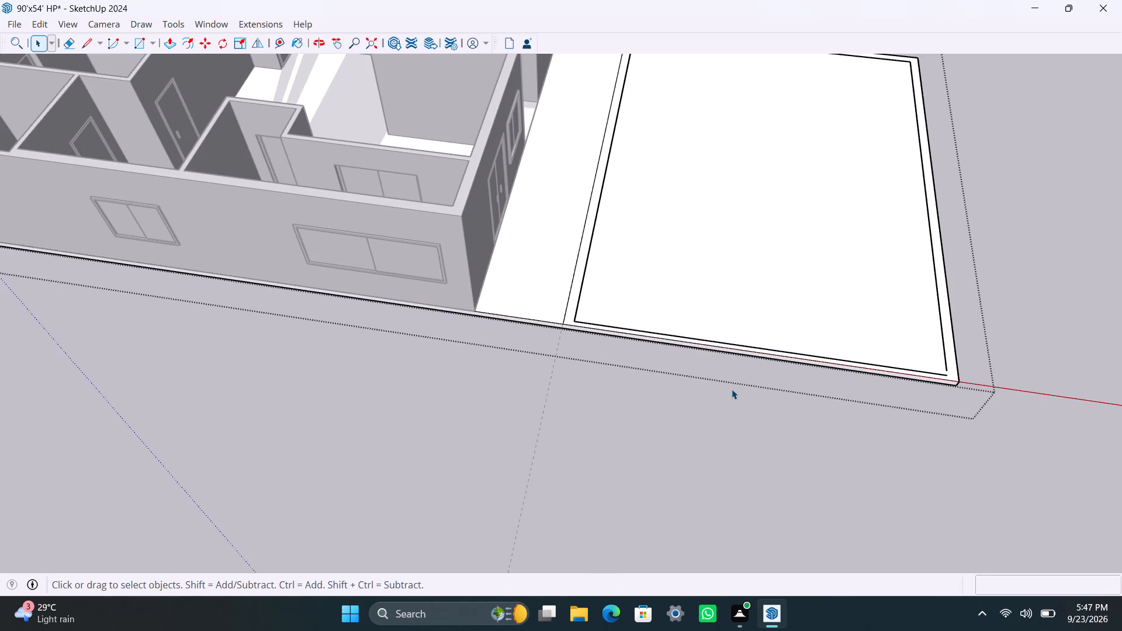
scroll(979, 414, "up", 13)
key("l")
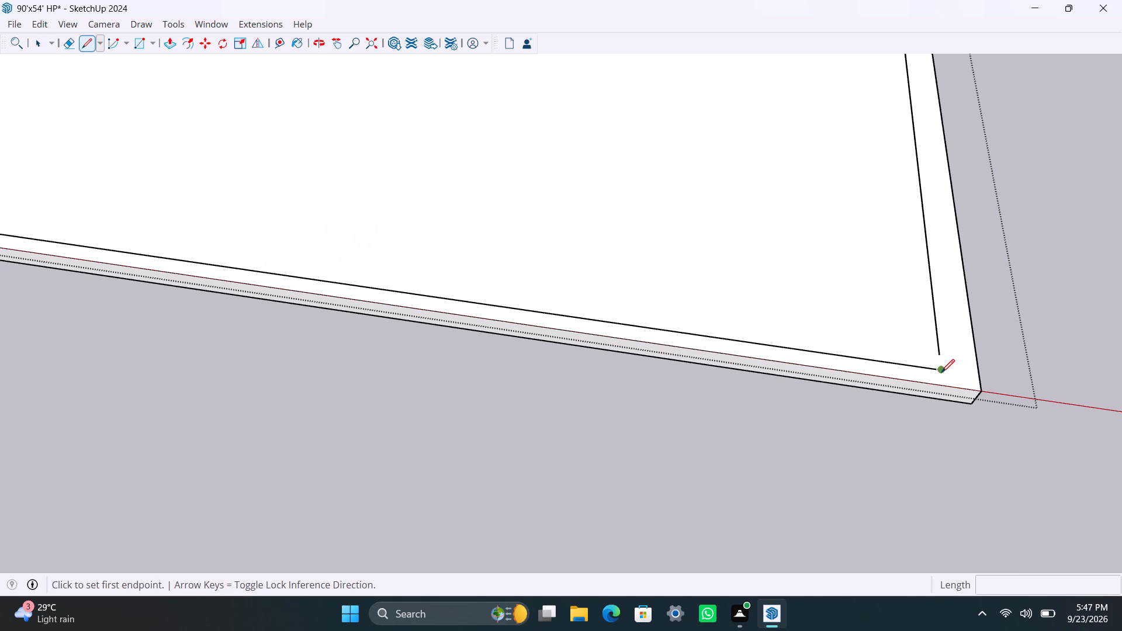
left_click(941, 372)
left_click(940, 355)
key("space")
left_click_drag(822, 279, 822, 287)
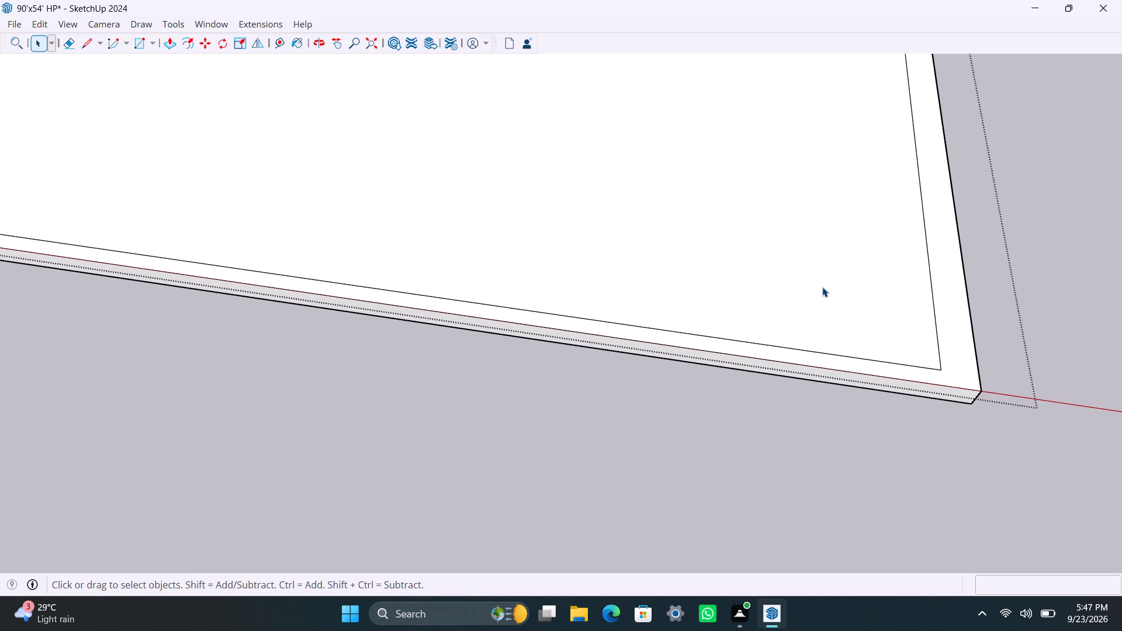
left_click_drag(822, 287, 822, 290)
Weld the inset edge facing the double-door wall with the short corner segment at its end into one edge.
scroll(821, 293, "down", 14)
middle_click_drag(778, 307, 939, 528)
scroll(670, 474, "up", 8)
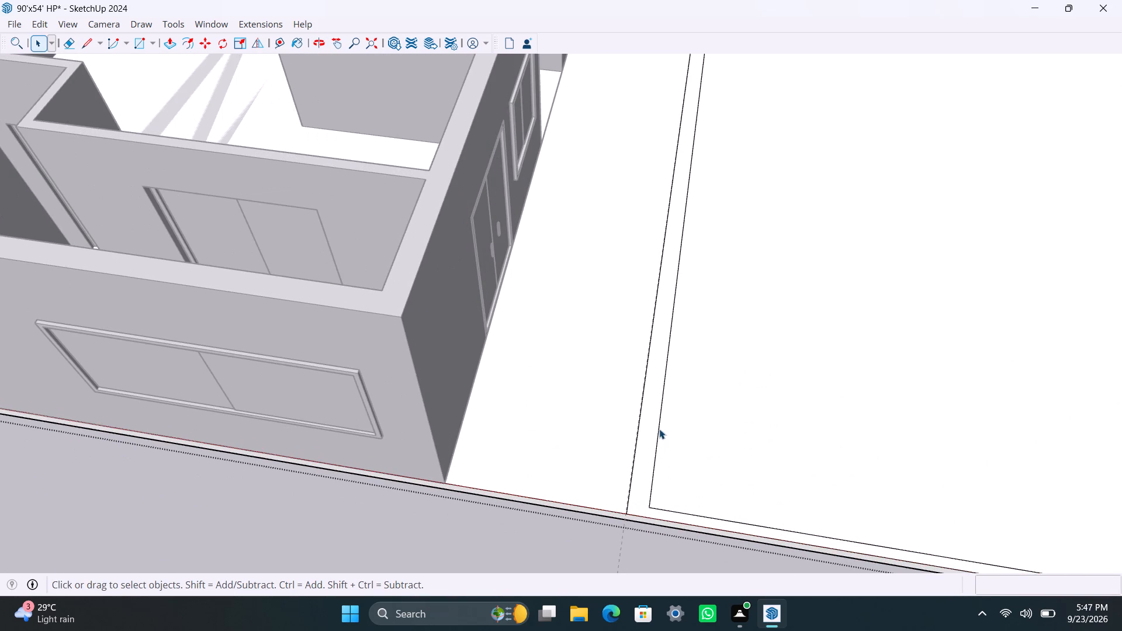
left_click(658, 427)
scroll(646, 509, "up", 7)
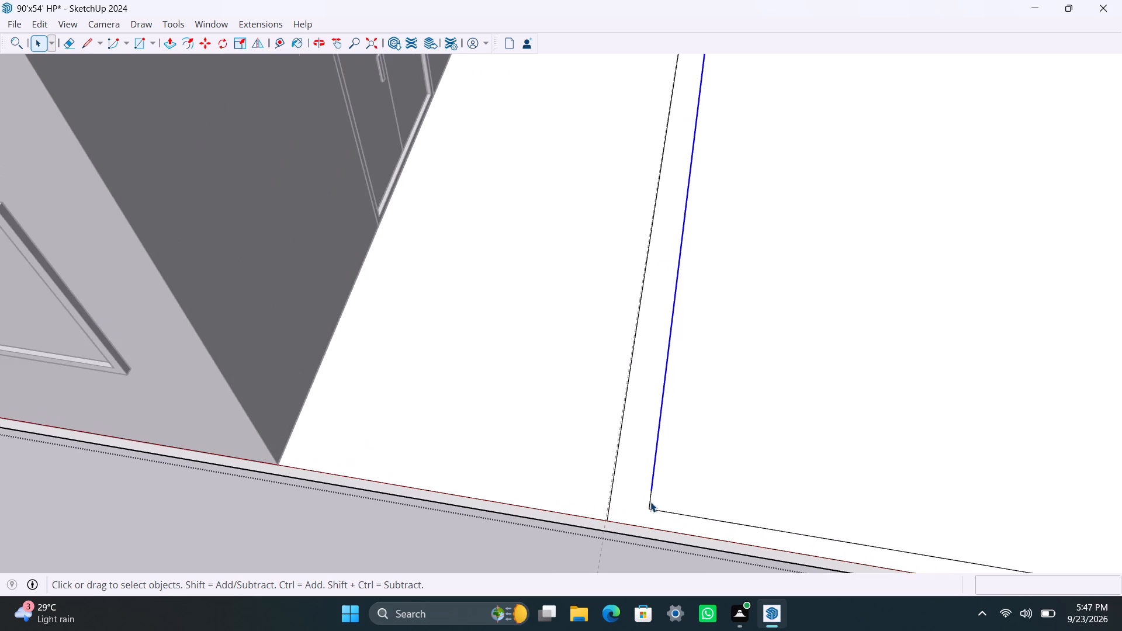
scroll(650, 502, "up", 1)
left_click(650, 502, "shift")
right_click(649, 497)
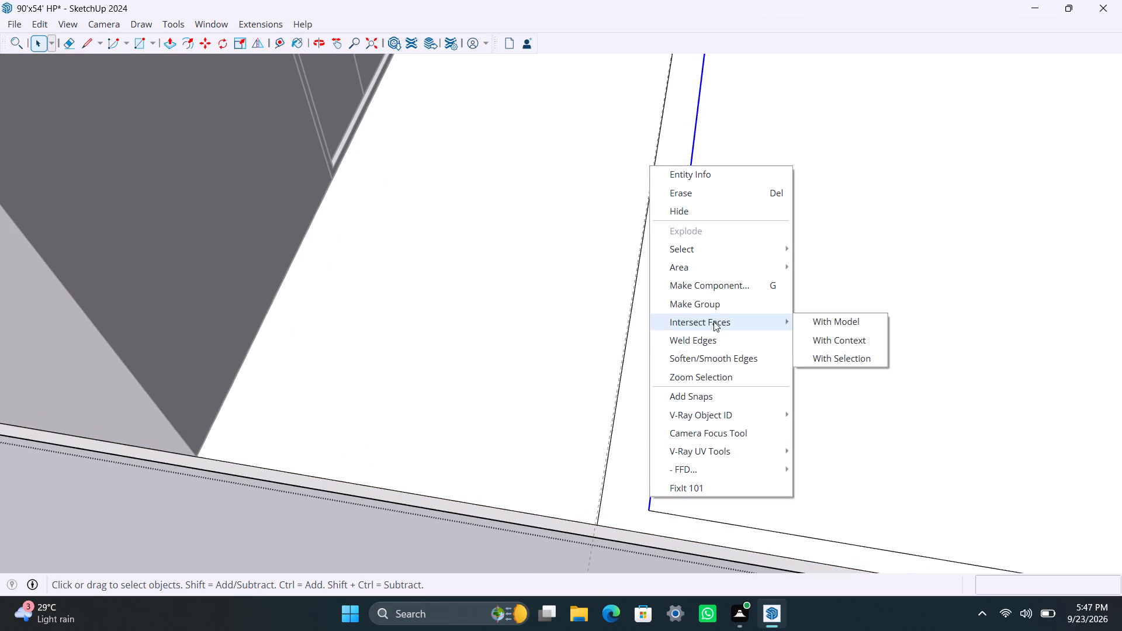
left_click(708, 343)
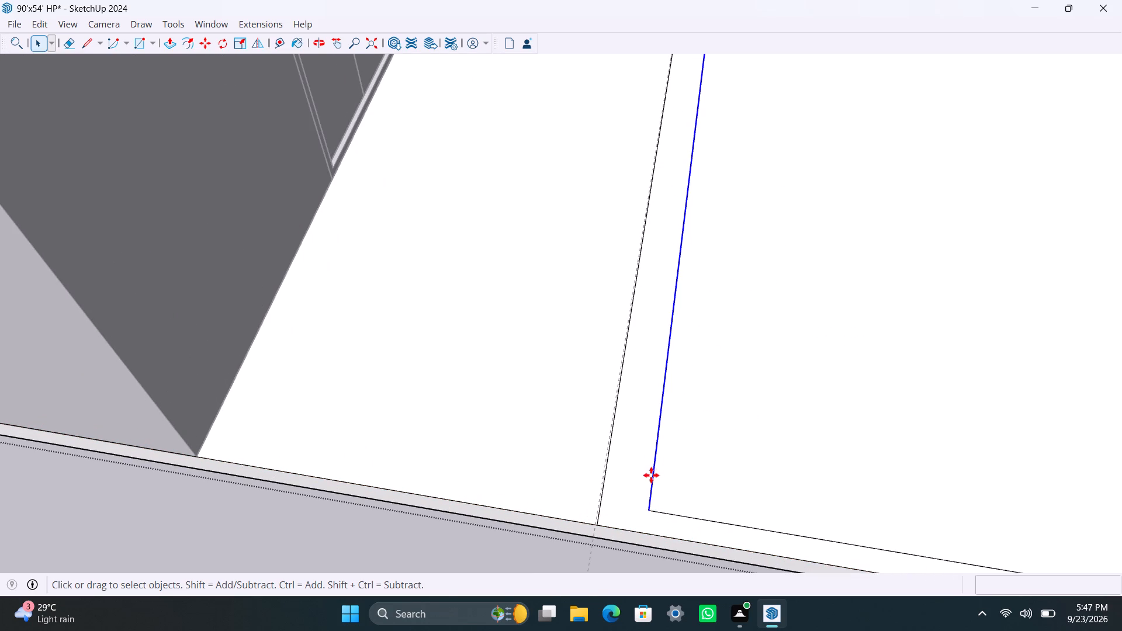
Copy the welded edge 4.5" toward the slab's dividing line.
key("m")
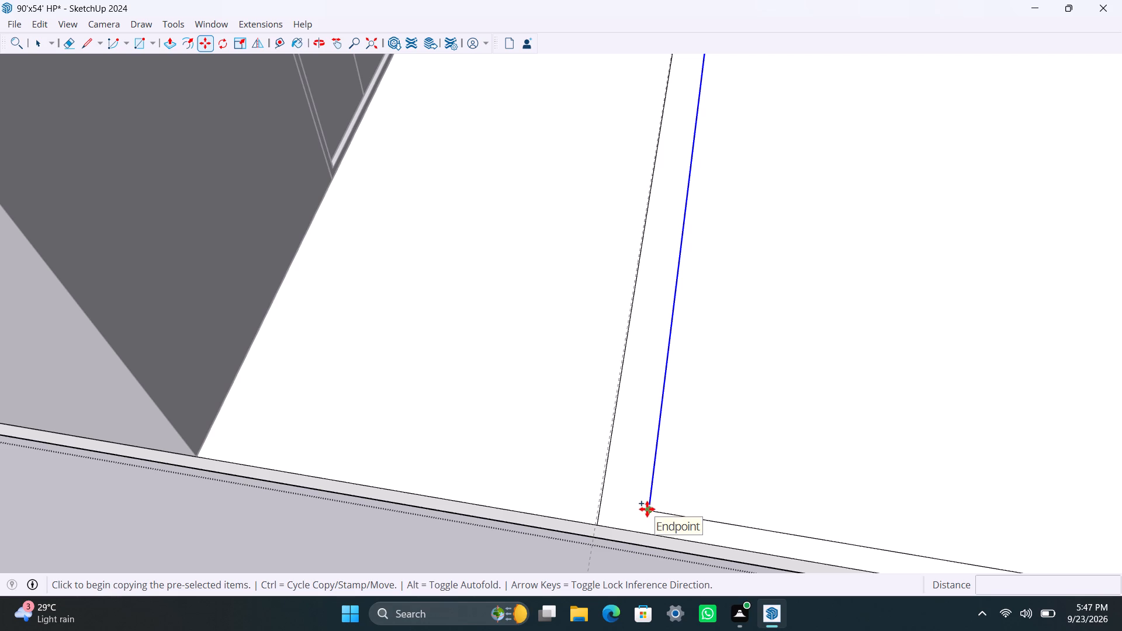
left_click(647, 509)
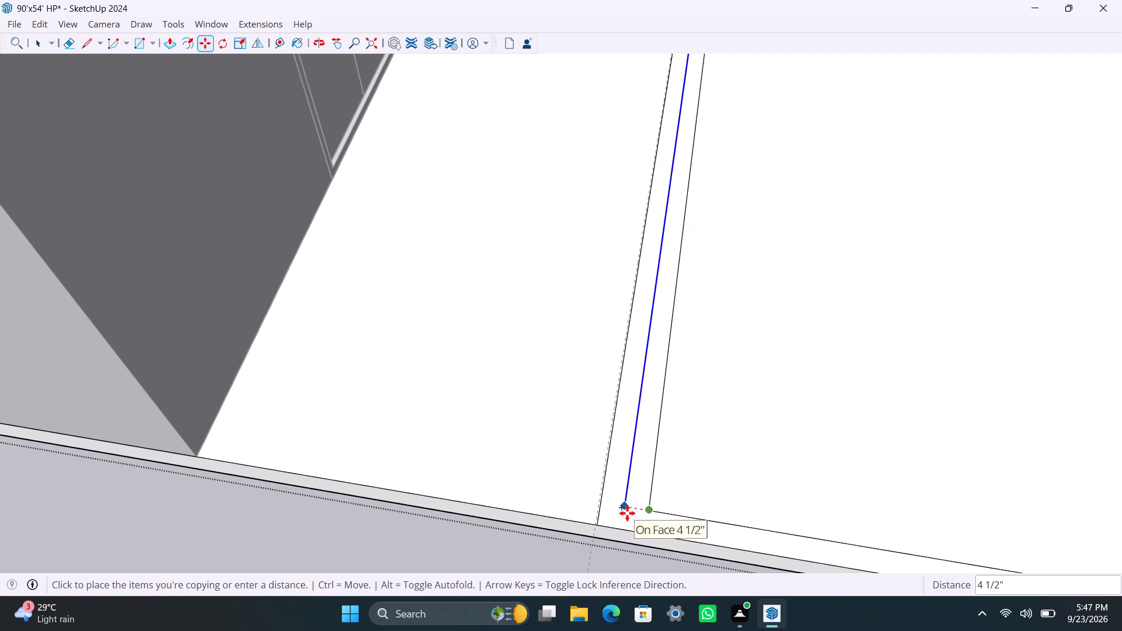
key("4")
type(".5\"")
key("Return")
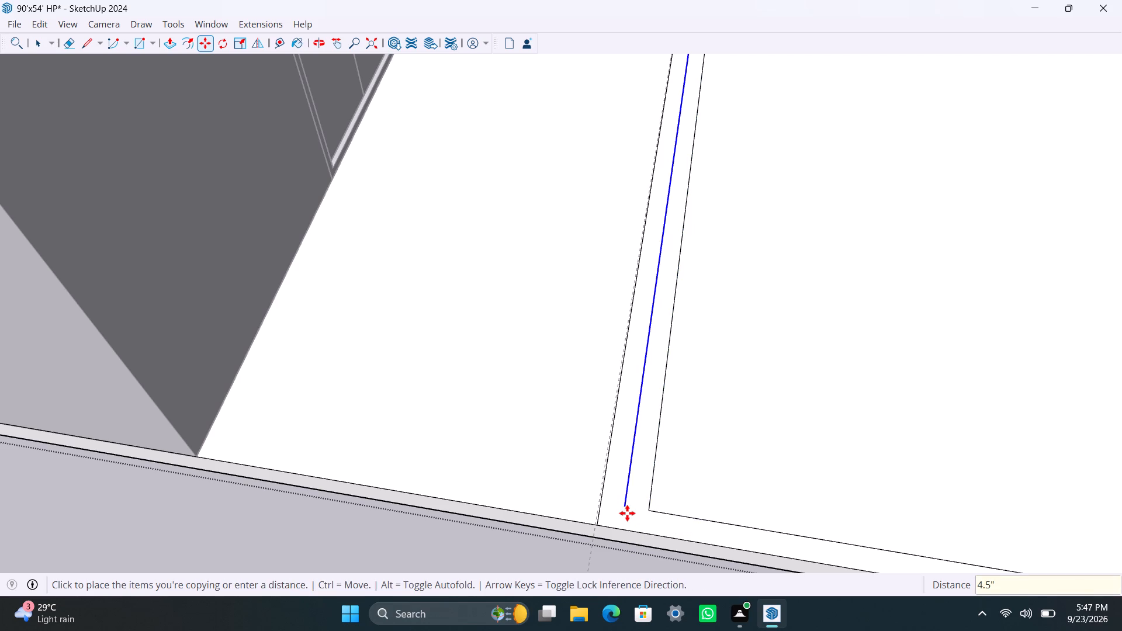
key("space")
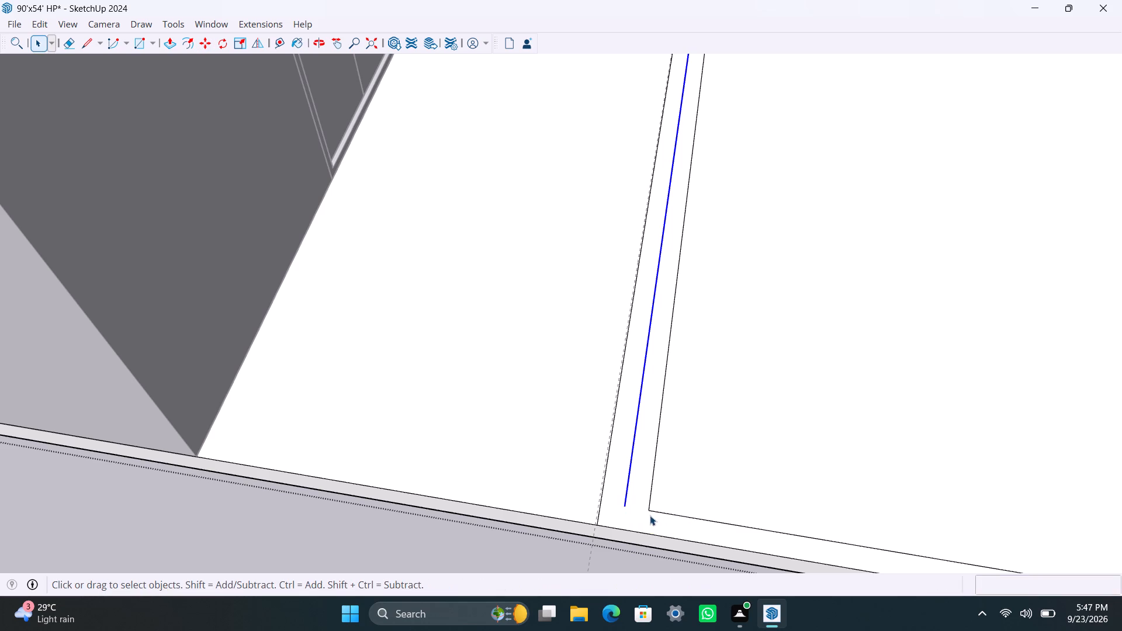
Draw a 4 1/2" line joining the inset corner near the wide-window wall to the copied edge's end.
key("l")
left_click(649, 515)
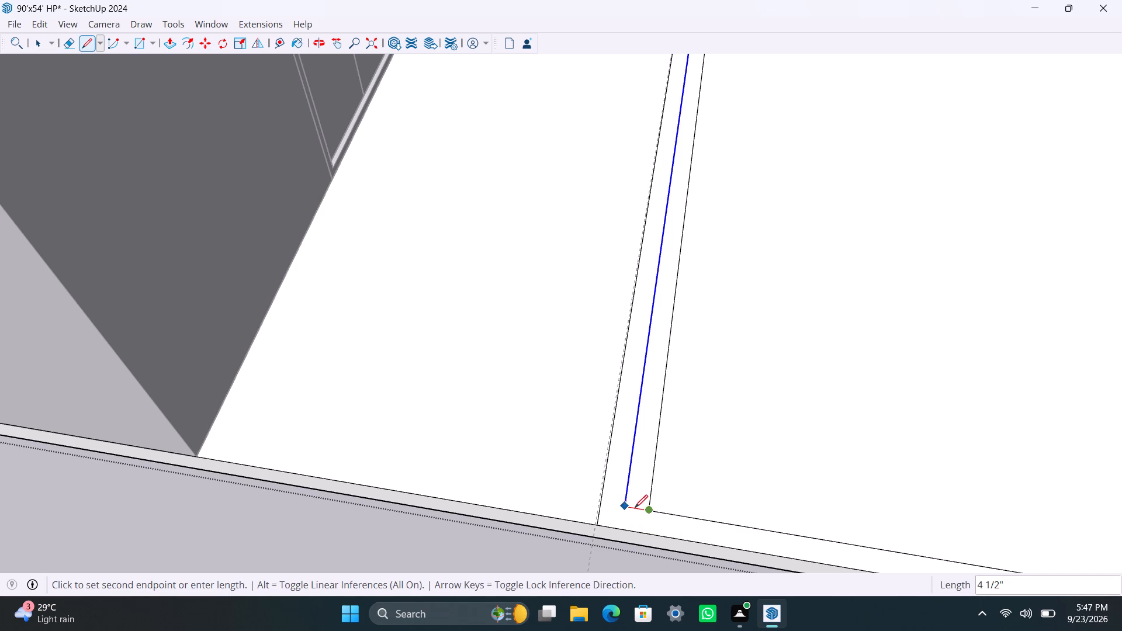
left_click(625, 507)
key("space")
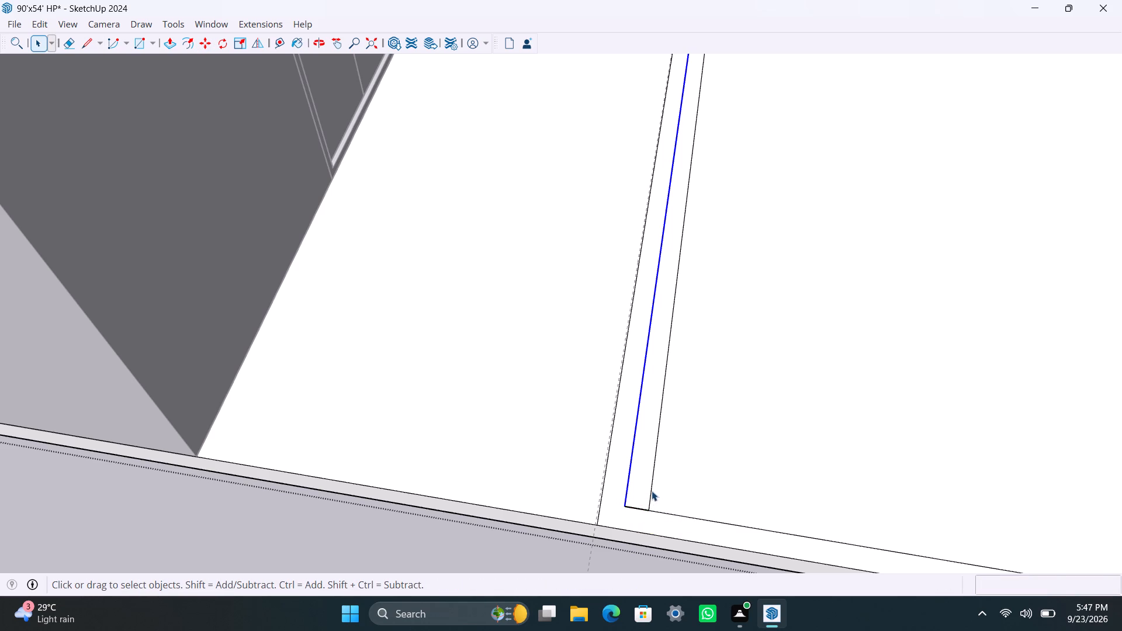
Draw a short line from the inset corner farthest from the wide-window wall, across the copied edge's end, to the slab's dividing line.
scroll(652, 490, "down", 6)
scroll(672, 413, "down", 1)
middle_click_drag(672, 414, 607, 630)
scroll(690, 296, "down", 5)
middle_click_drag(687, 295, 656, 411, "shift")
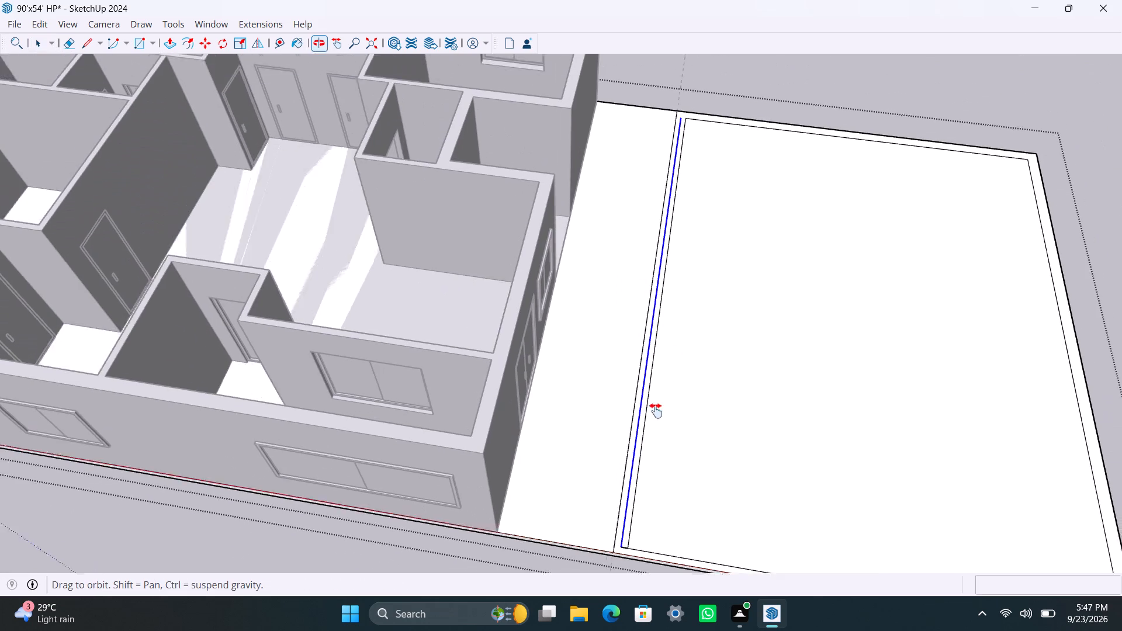
middle_click_drag(656, 411, 603, 536, "shift")
scroll(629, 354, "up", 2)
scroll(621, 299, "up", 2)
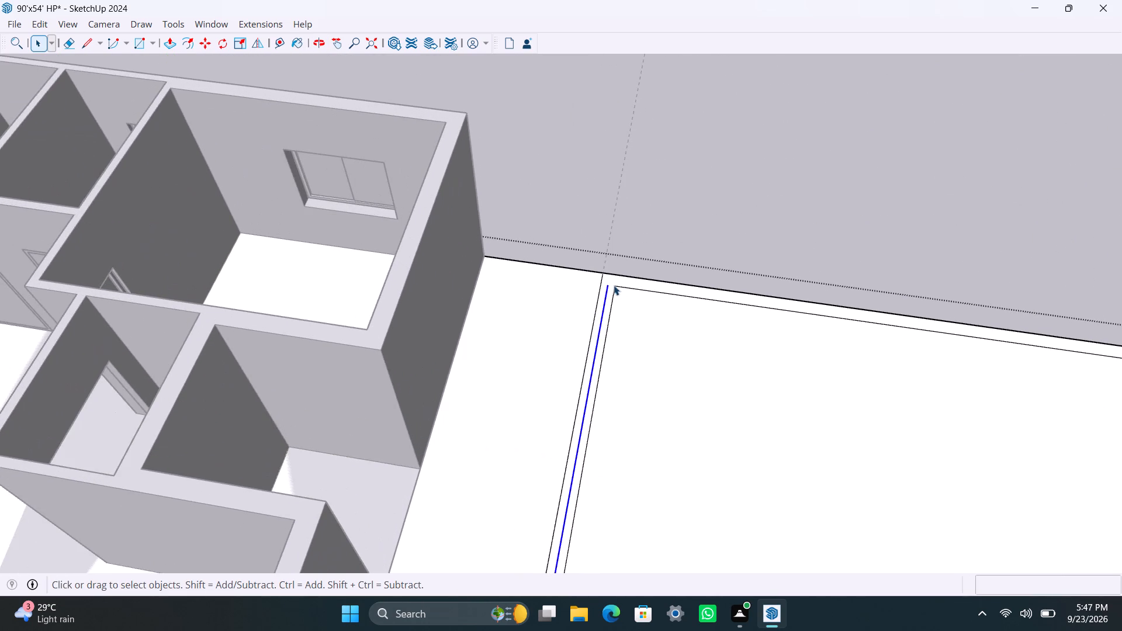
scroll(614, 284, "up", 7)
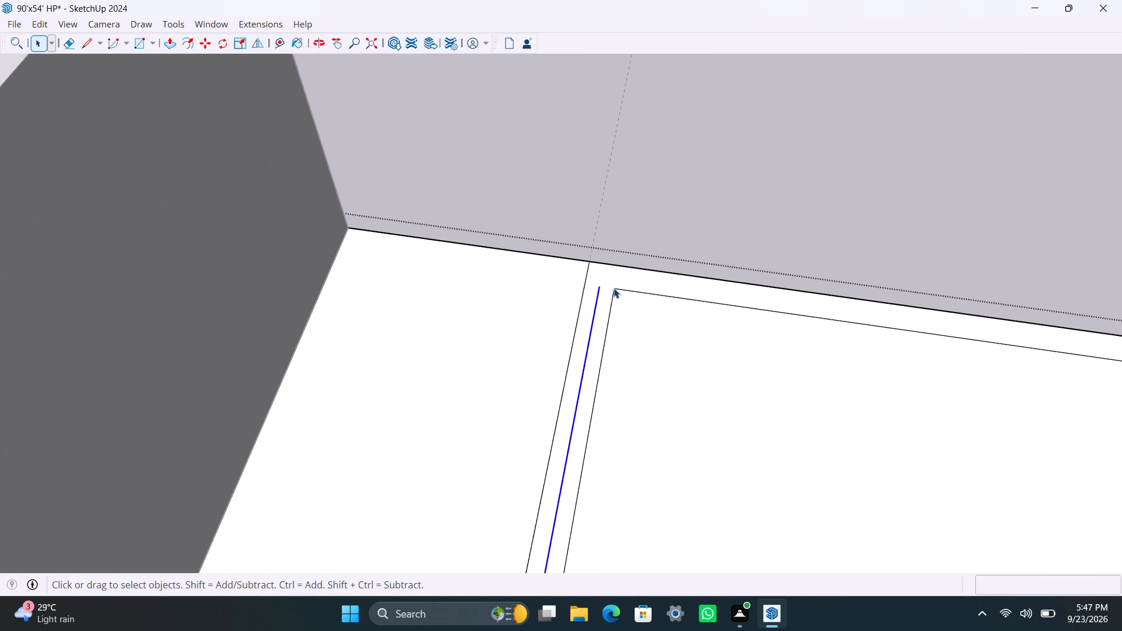
key("l")
left_click(614, 288)
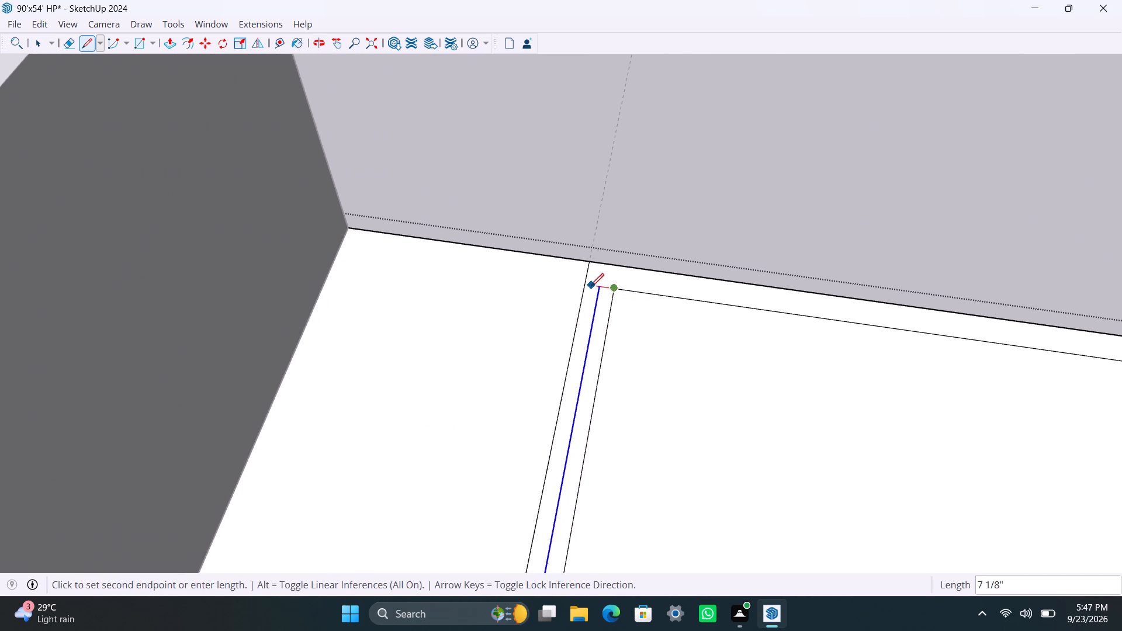
left_click(586, 283)
key("space")
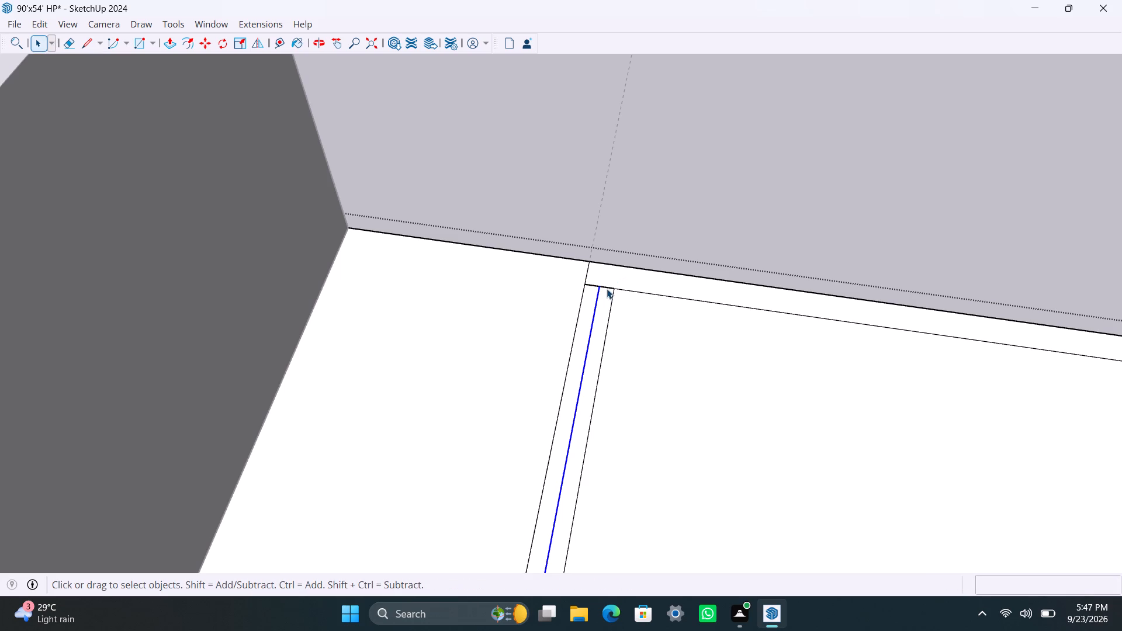
Weld the two halves of the short cross line into one edge.
left_click(608, 285)
left_click(608, 289)
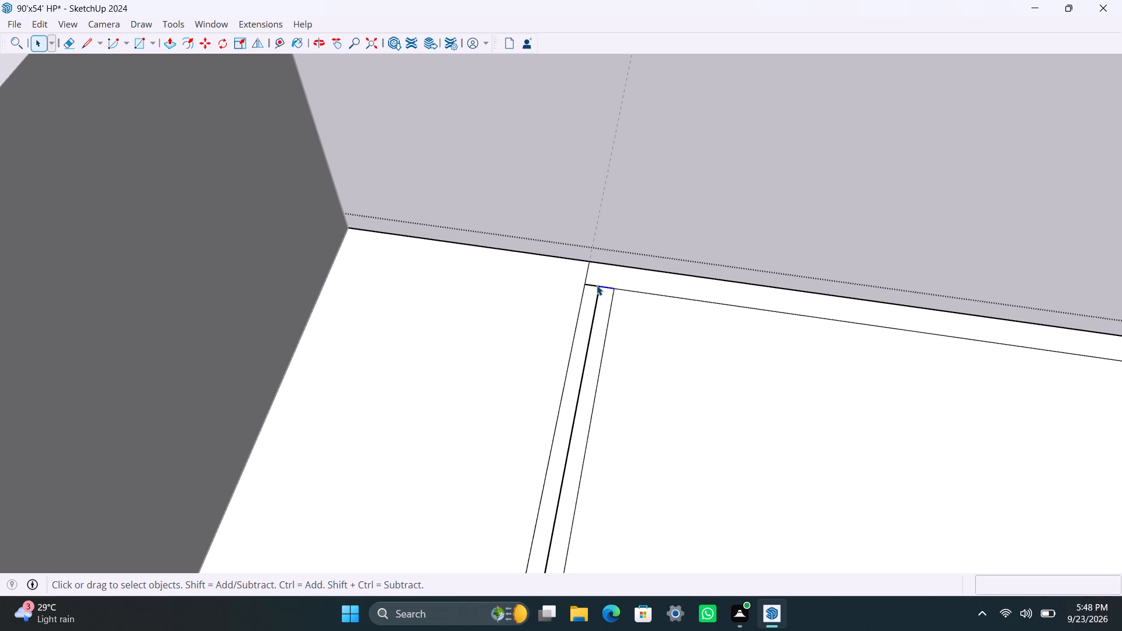
left_click(597, 285, "shift")
right_click(597, 285, "shift")
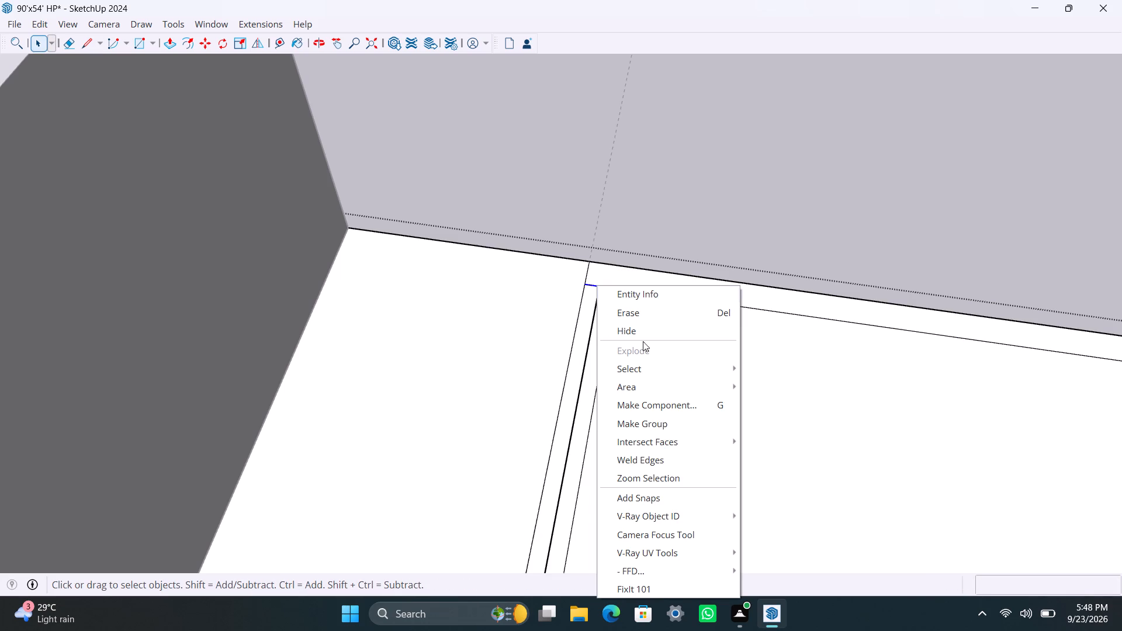
left_click(653, 455)
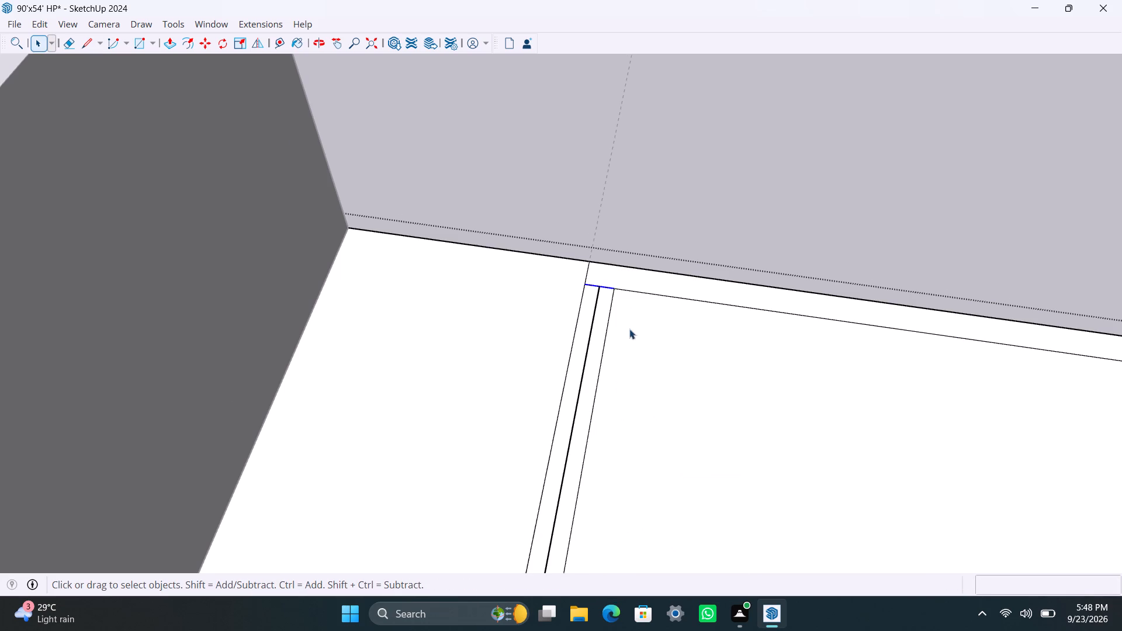
Copy the welded cross line 12'6" along the wall strip toward the wide-window wall.
scroll(623, 314, "up", 2)
key("m")
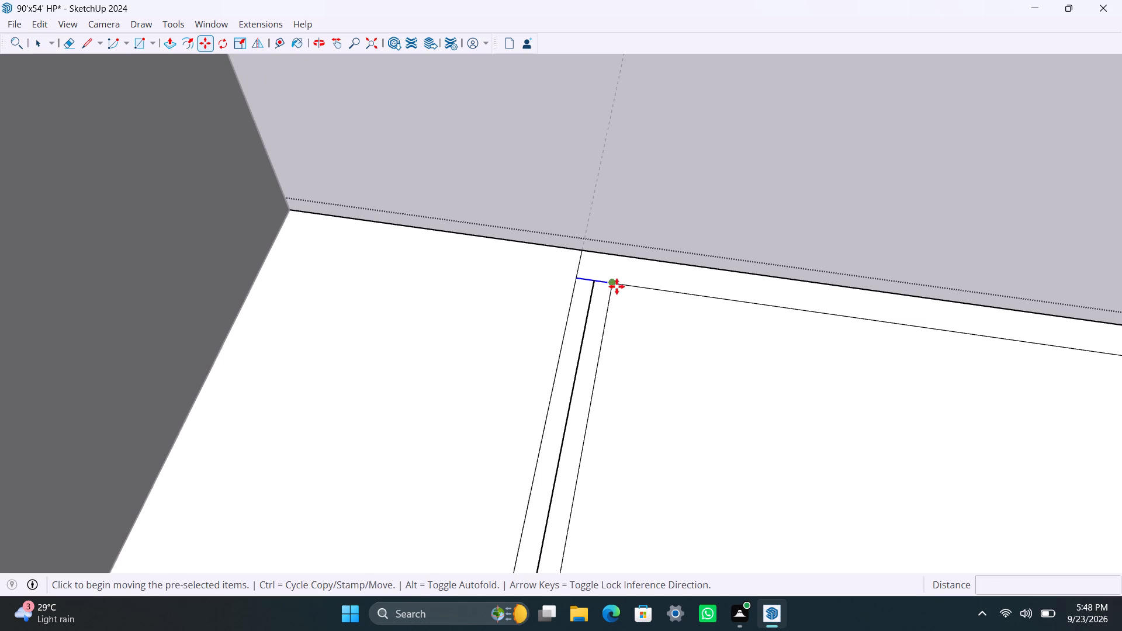
left_click(609, 283)
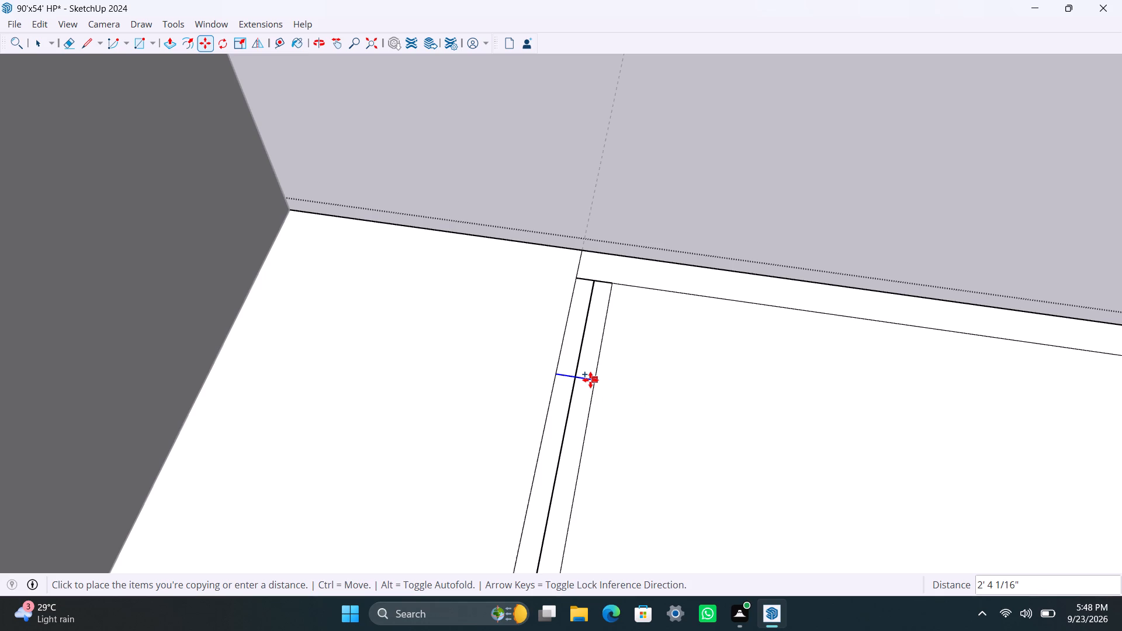
type("12'")
key("6")
key("shift+quotedbl")
key("Return")
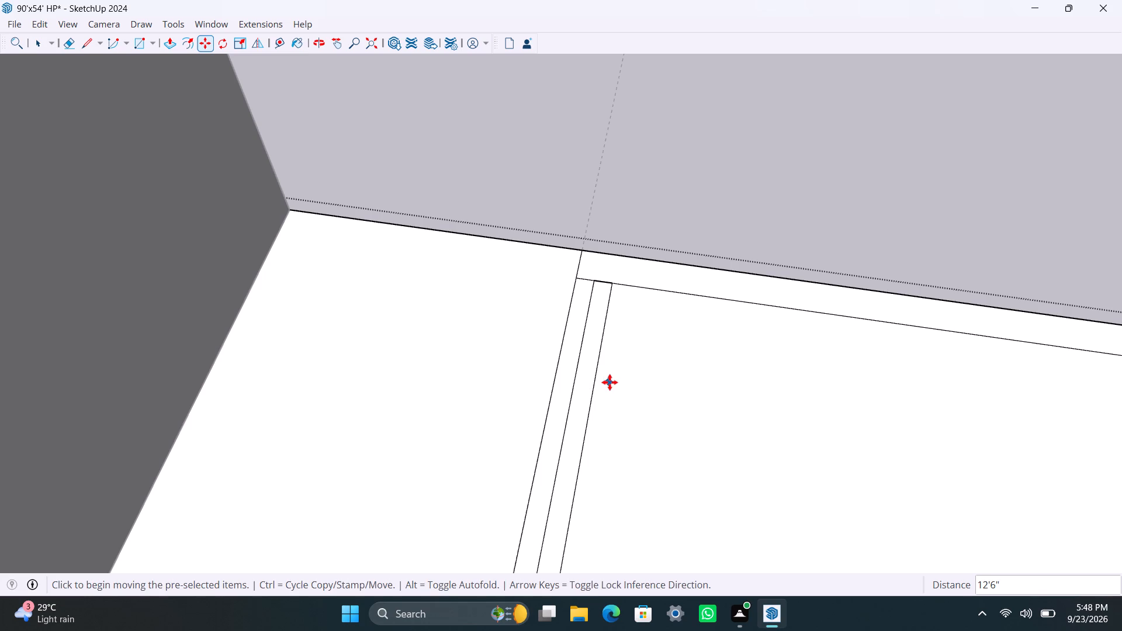
Delete the middle edge's portion between the original cross line and its 12'6" copy.
key("space")
left_click(572, 399)
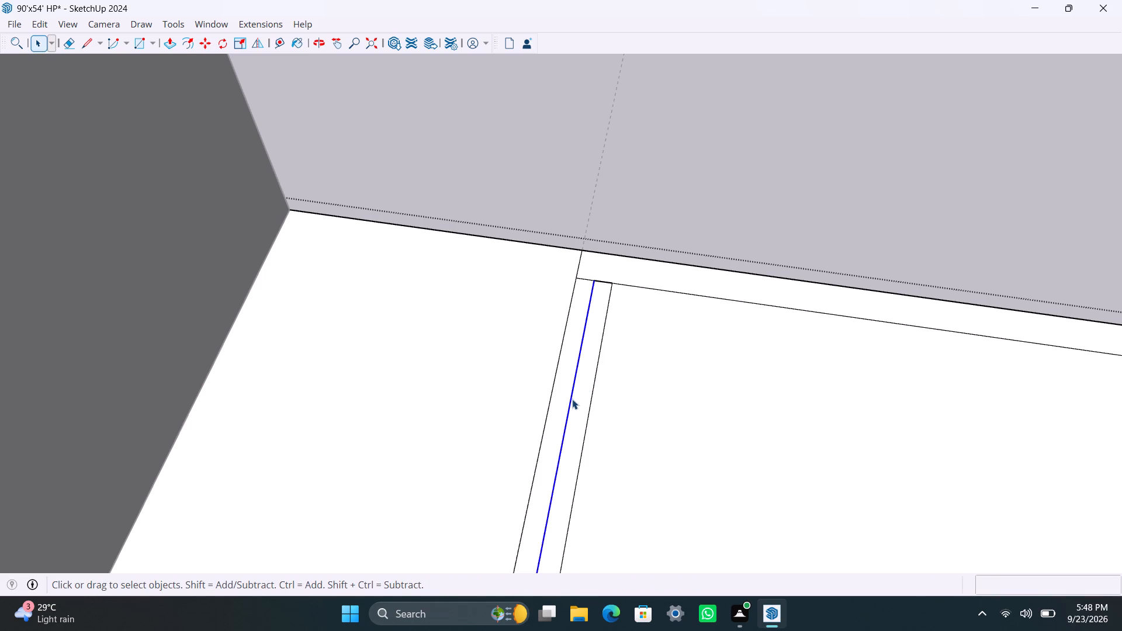
key("BackSpace")
key("Delete")
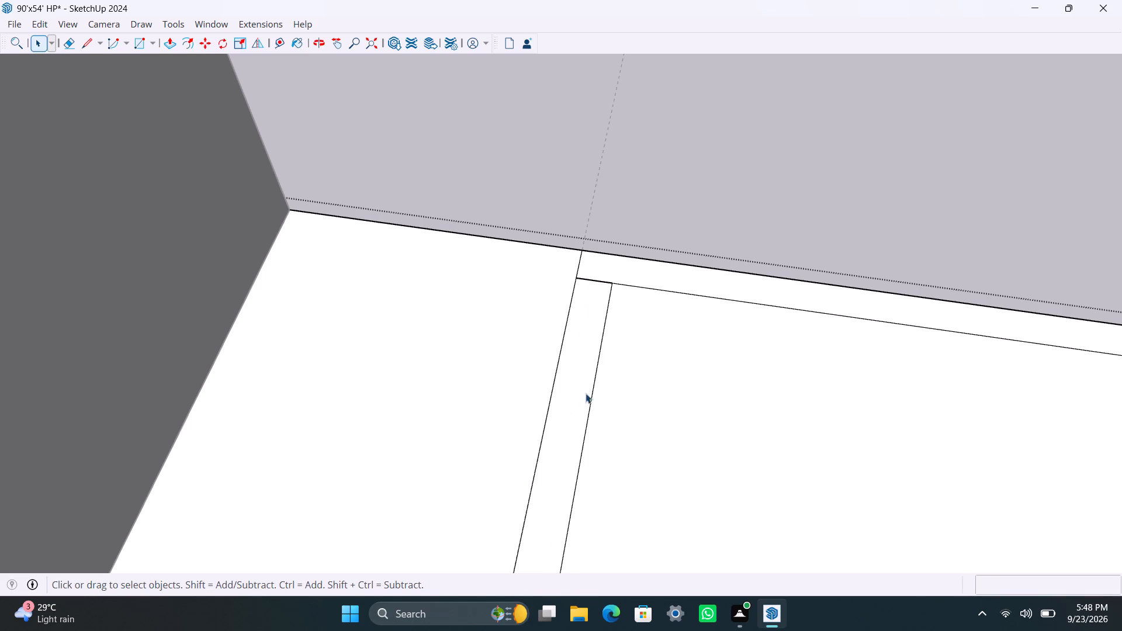
Delete the inner inset edge's portion between the copied cross line and the corner near the wide-window wall.
scroll(596, 380, "down", 17)
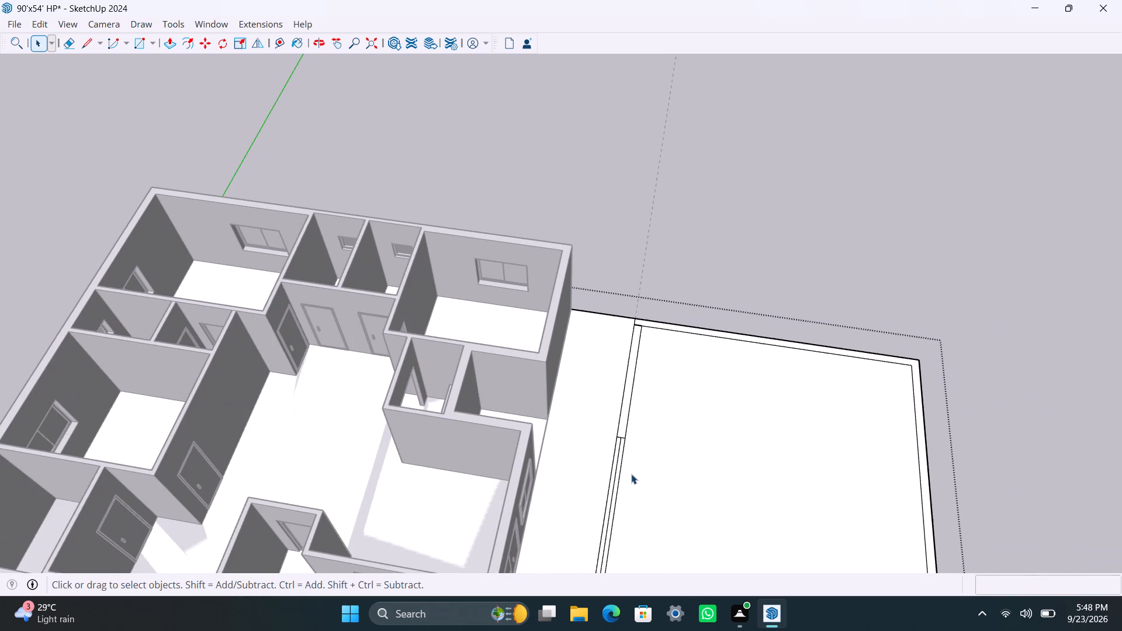
middle_click_drag(632, 473, 690, 250, "shift")
scroll(697, 415, "up", 4)
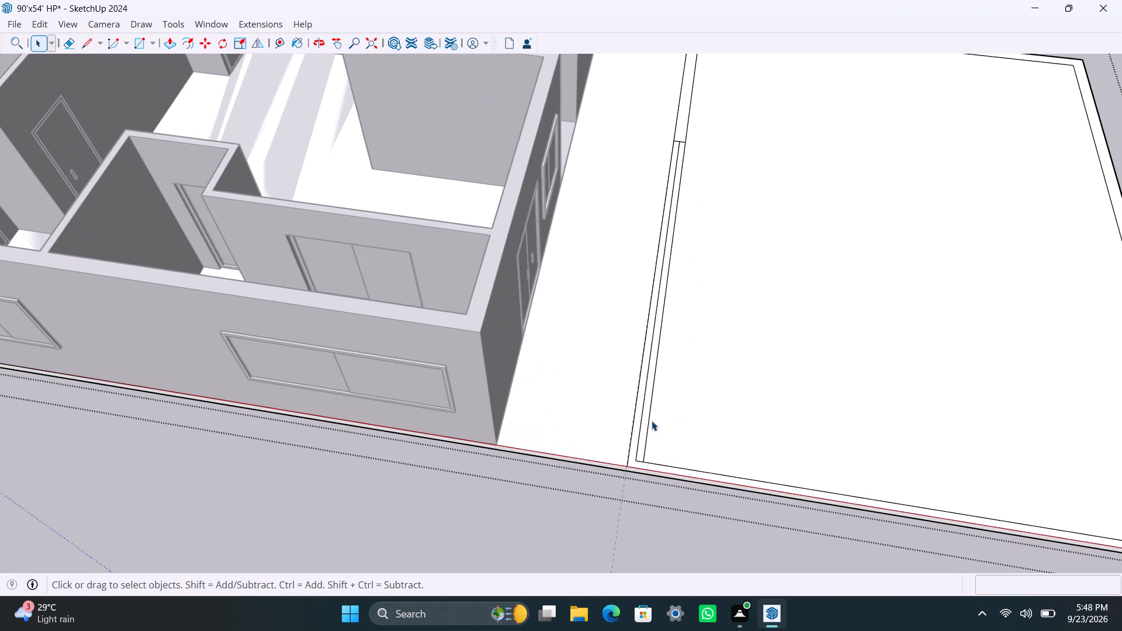
left_click(649, 413)
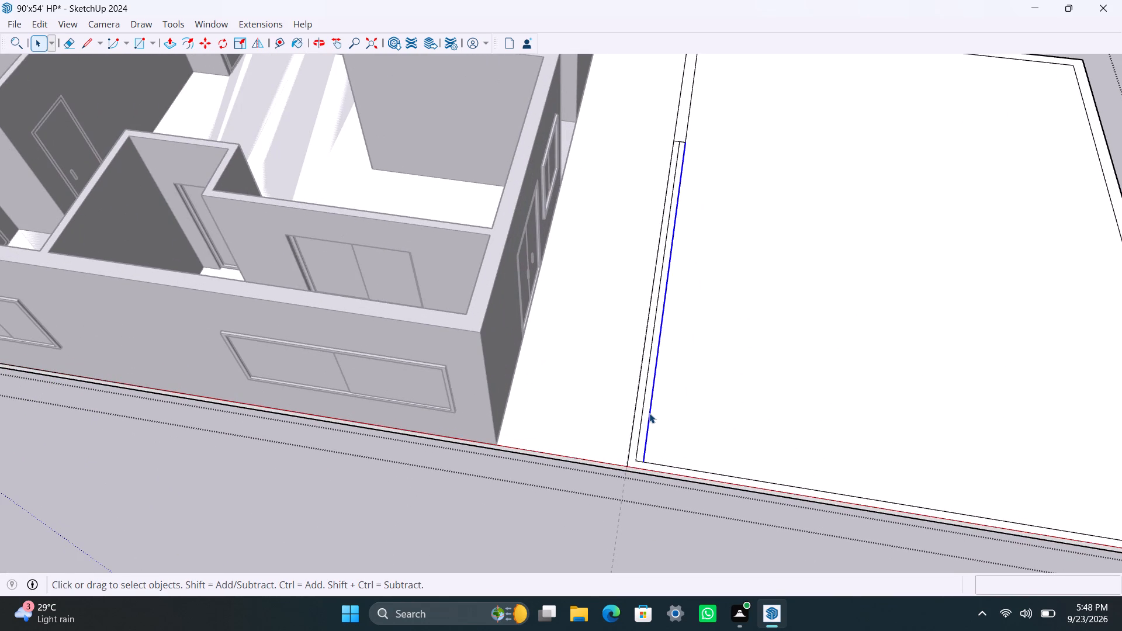
key("Delete")
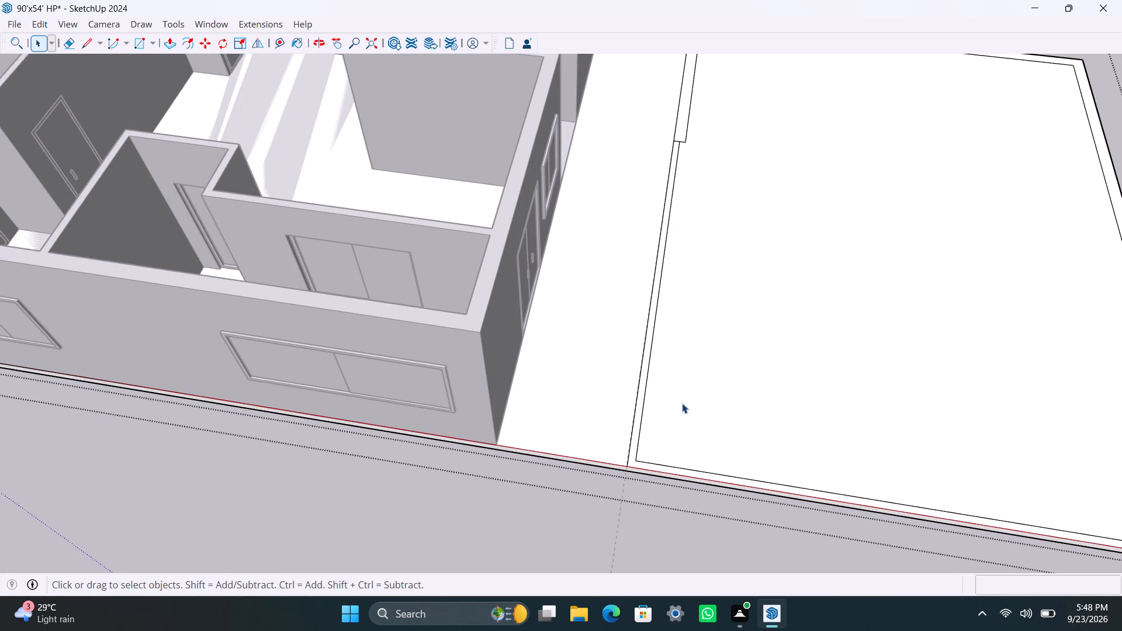
Examine whether the stepped wall strip and the inner floor area select as separate faces.
scroll(682, 414, "down", 4)
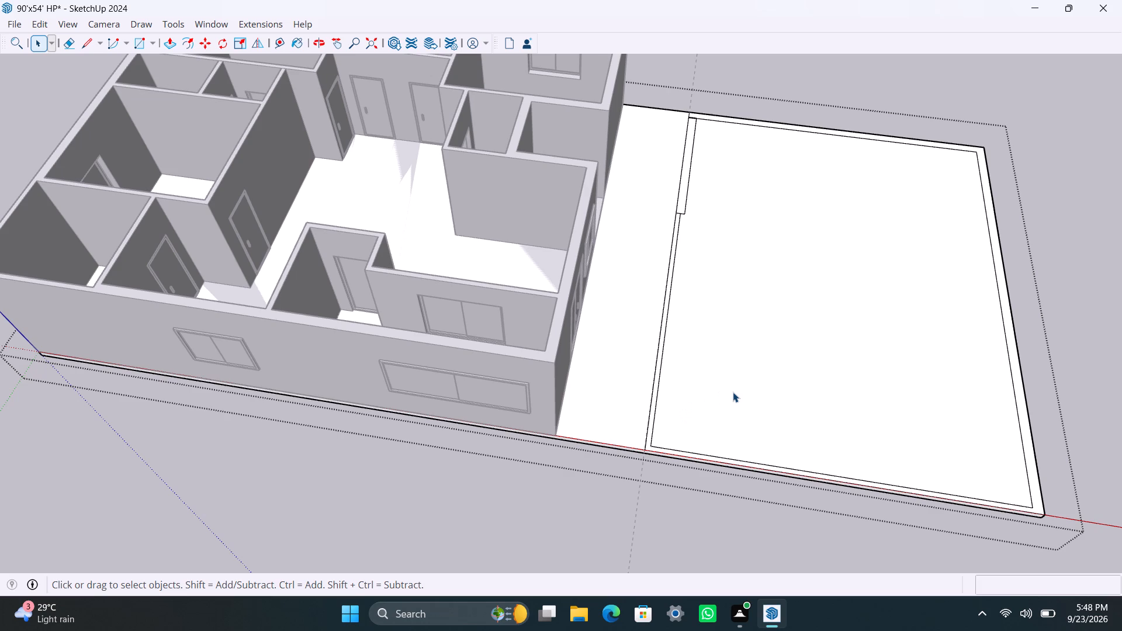
scroll(669, 328, "up", 2)
scroll(685, 257, "up", 2)
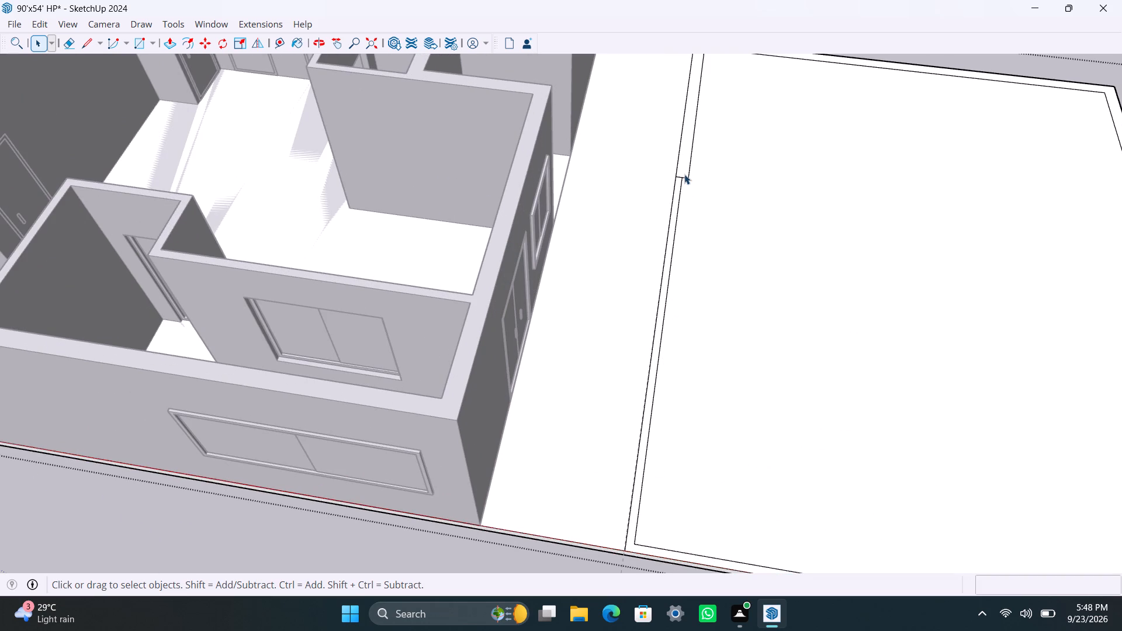
left_click(683, 167)
left_click(683, 167)
left_click(683, 167)
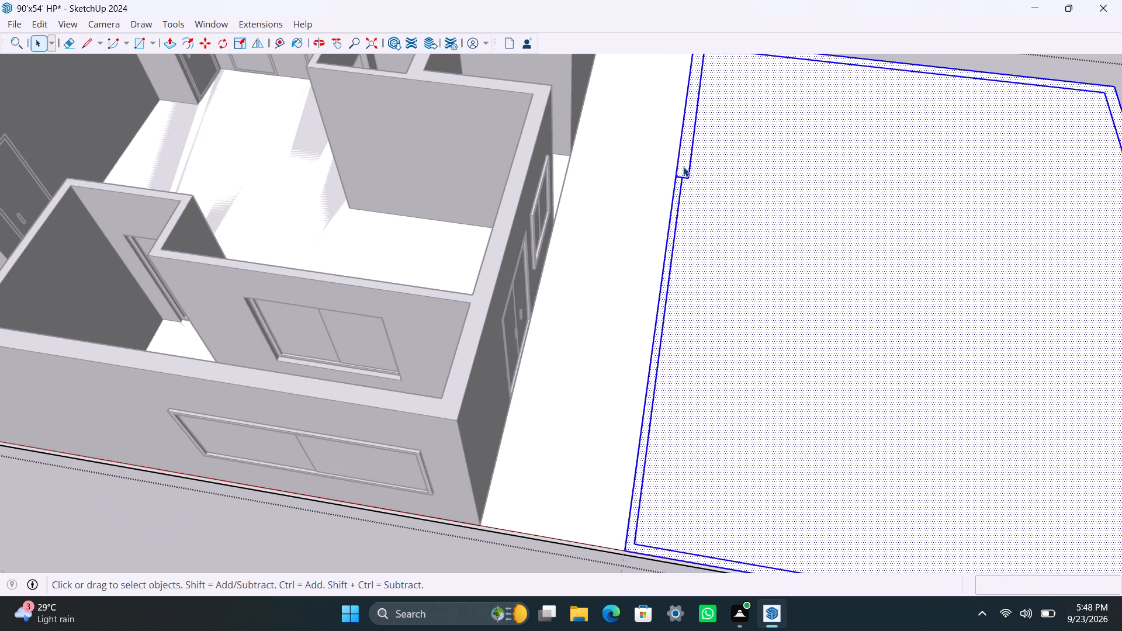
double_click(683, 167)
left_click(683, 167)
left_click(671, 293)
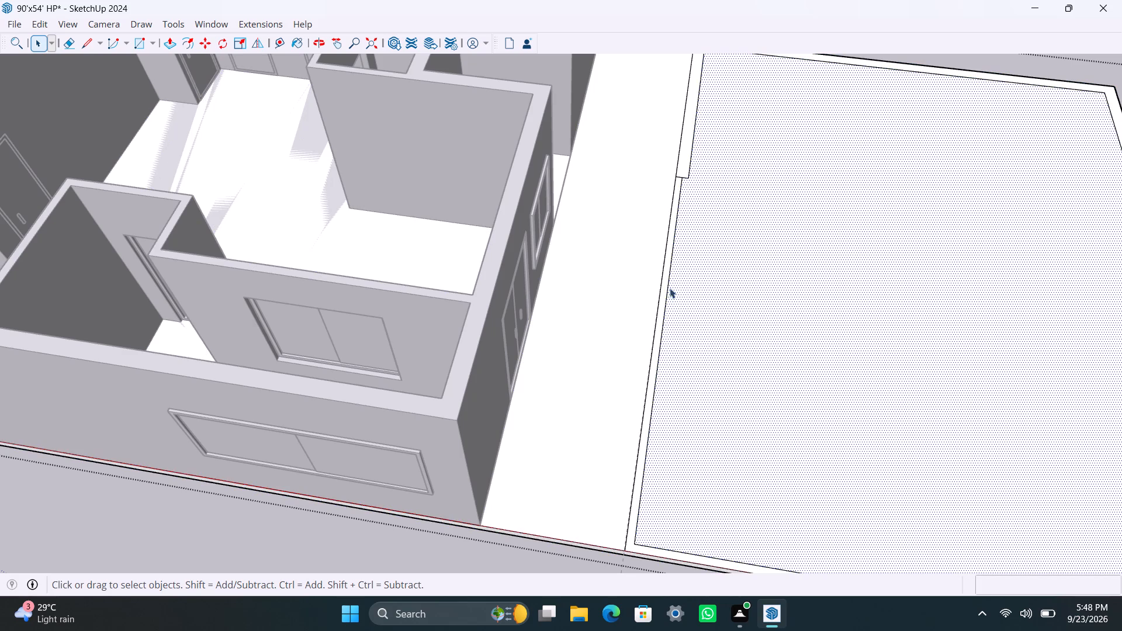
left_click(682, 157)
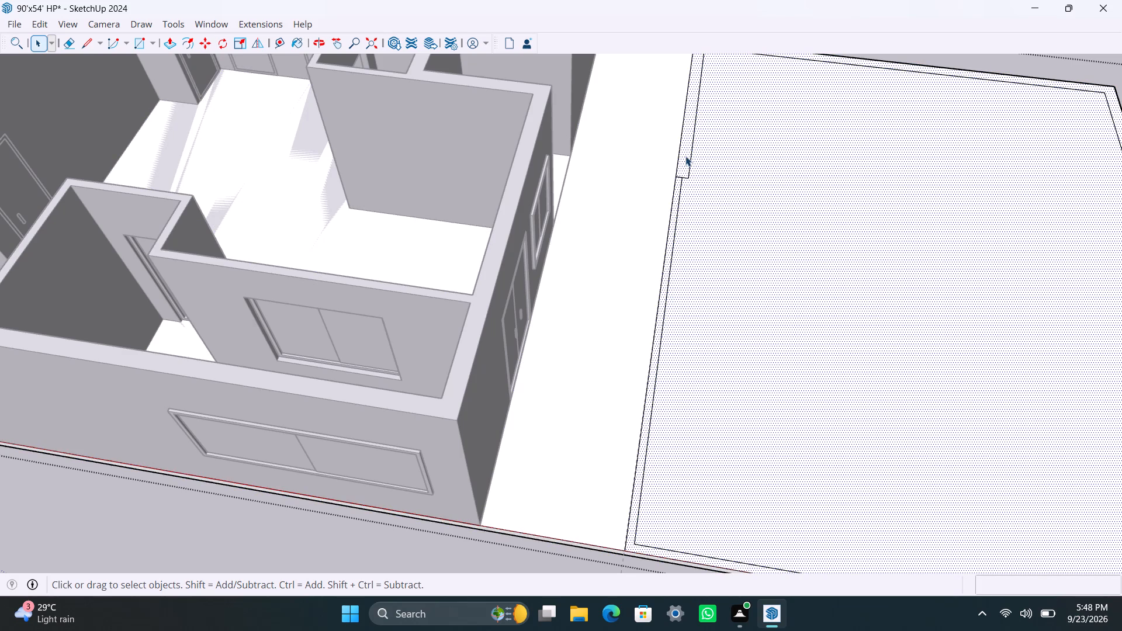
left_click(685, 156)
left_click(688, 195)
left_click(679, 166)
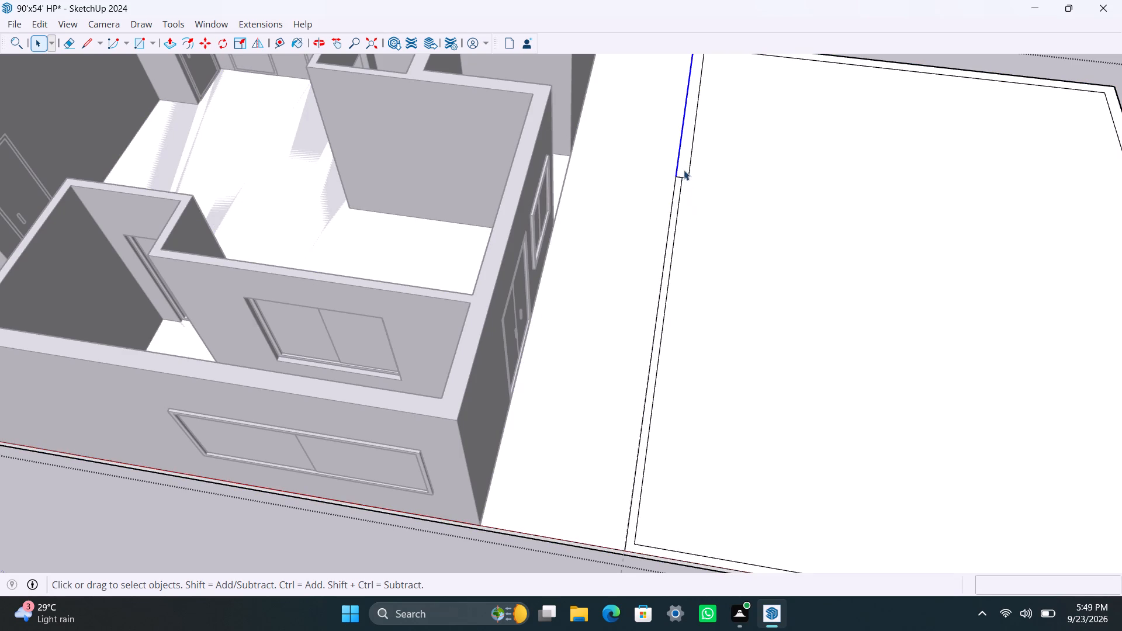
Delete both segments of the original cross line at the inset corner farthest from the wide-window wall.
scroll(680, 185, "up", 5)
scroll(678, 186, "down", 4)
scroll(673, 241, "down", 5)
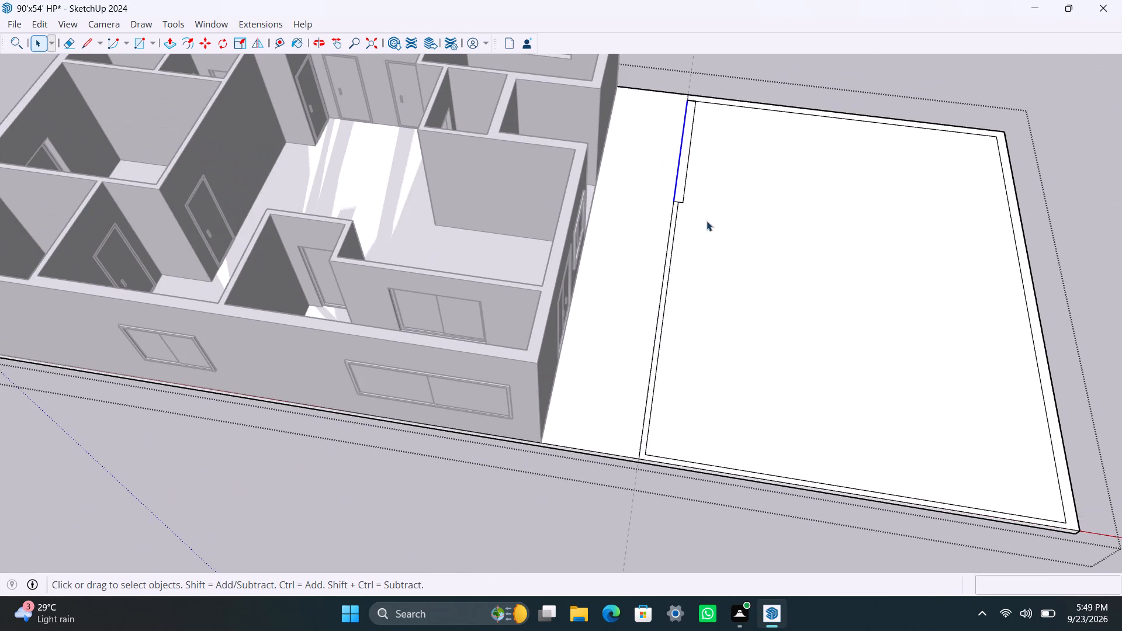
scroll(700, 146, "up", 2)
middle_click_drag(673, 154, 648, 268, "shift")
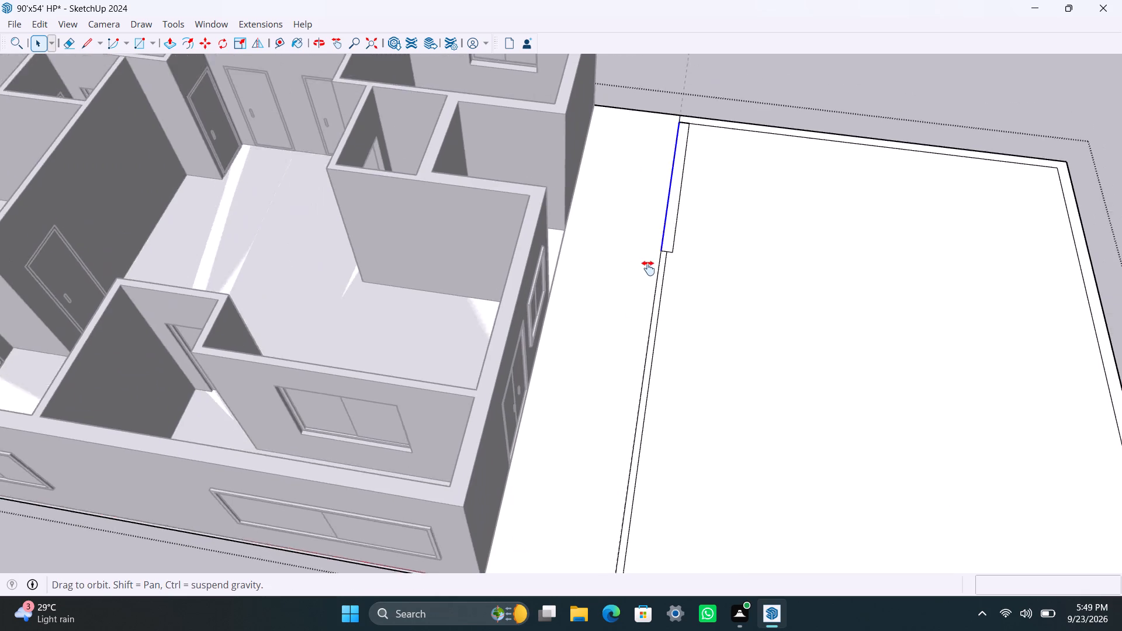
middle_click_drag(648, 268, 574, 438, "shift")
scroll(584, 414, "up", 5)
scroll(607, 341, "up", 2)
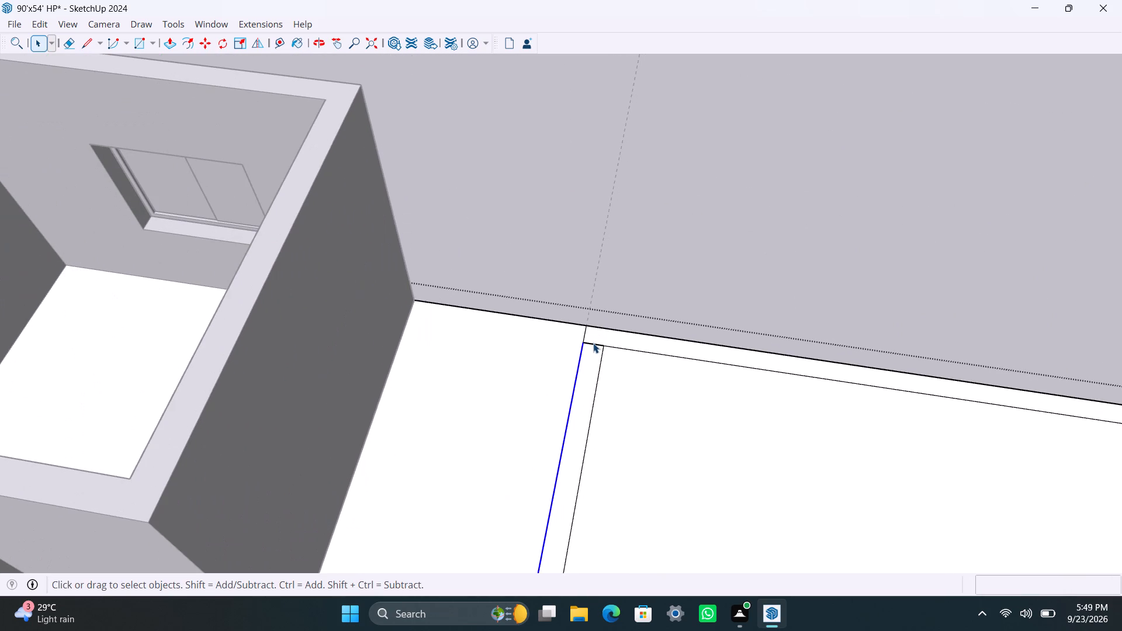
left_click(593, 343)
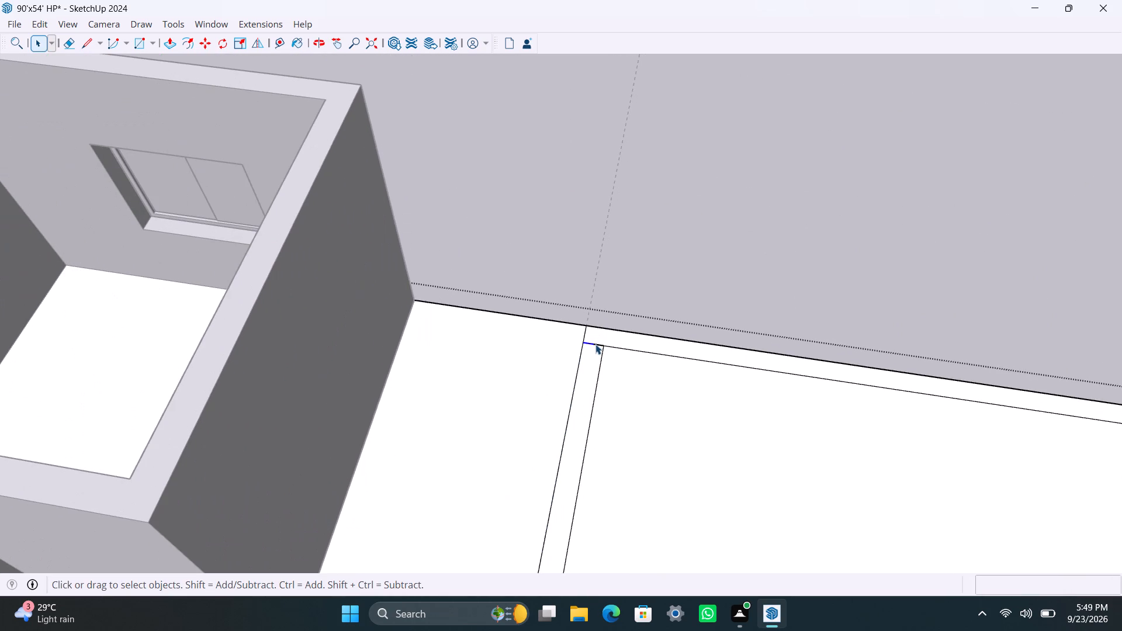
key("Delete")
left_click(599, 344)
key("Delete")
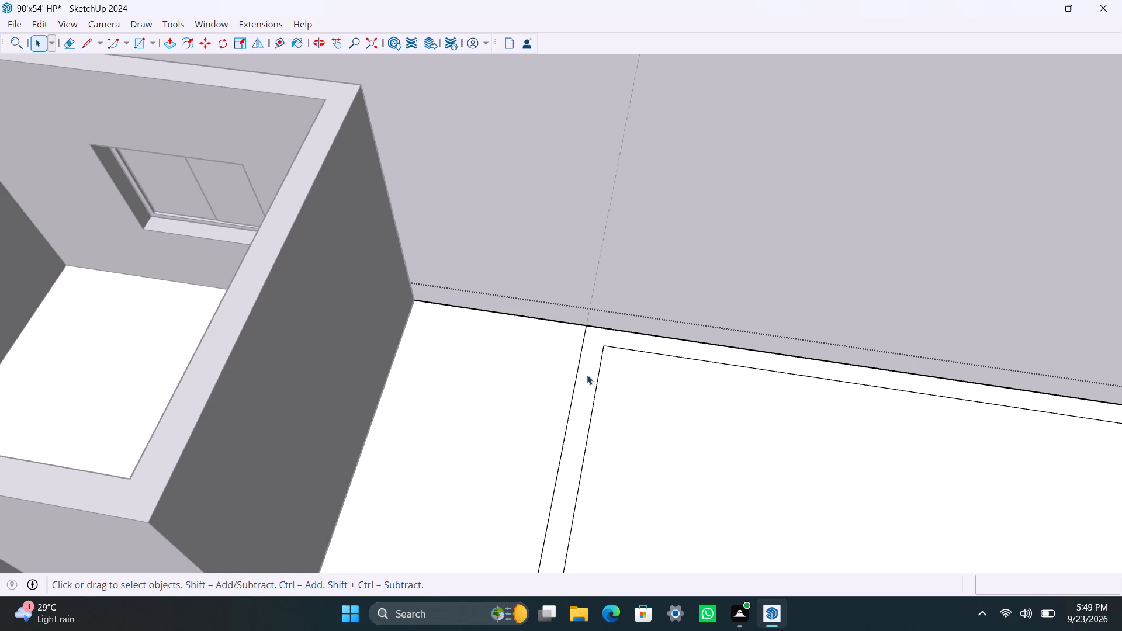
Check the wall strip and the inner floor area for face separation at both ends of the dividing line.
left_click(587, 374)
scroll(589, 386, "down", 15)
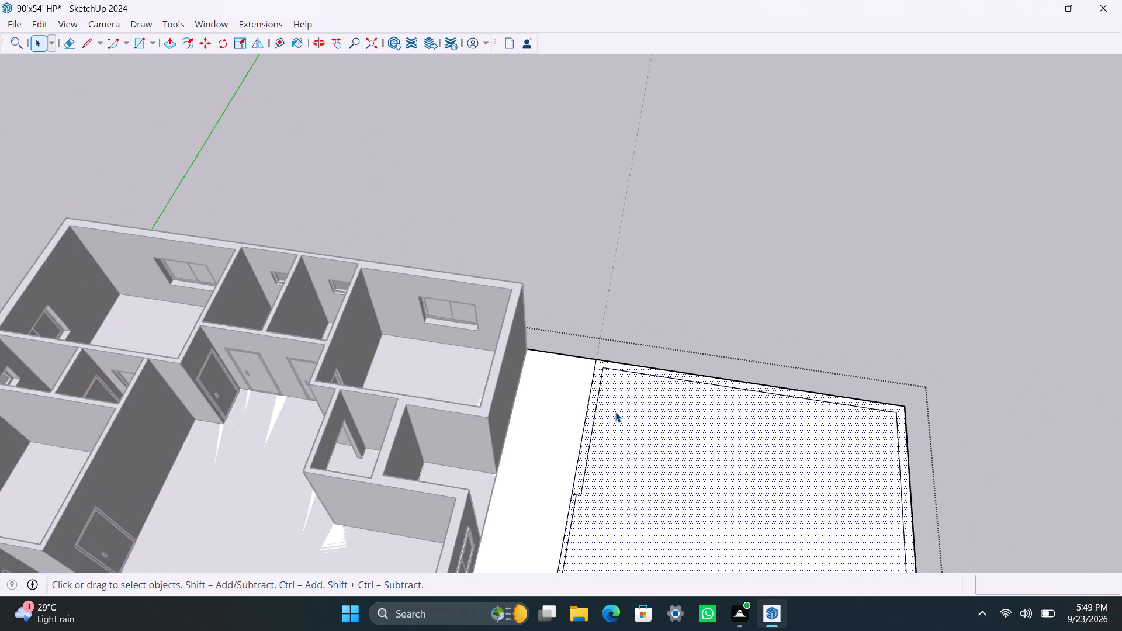
scroll(615, 412, "down", 11)
middle_click_drag(628, 473, 694, 332)
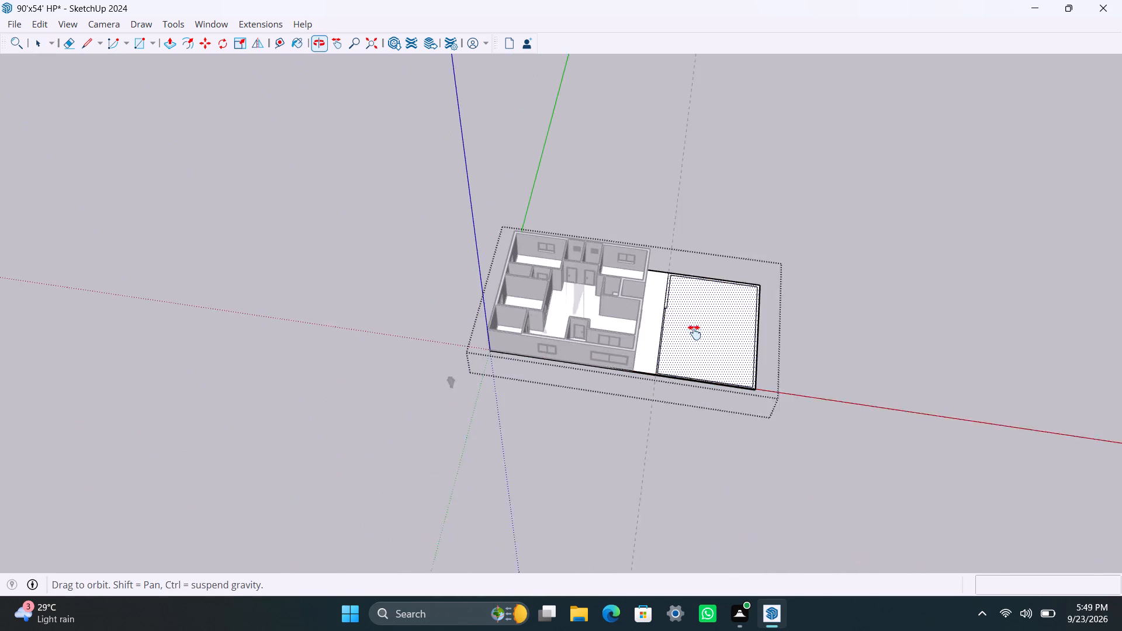
middle_click_drag(694, 332, 695, 332)
scroll(694, 334, "up", 14)
scroll(687, 279, "up", 4)
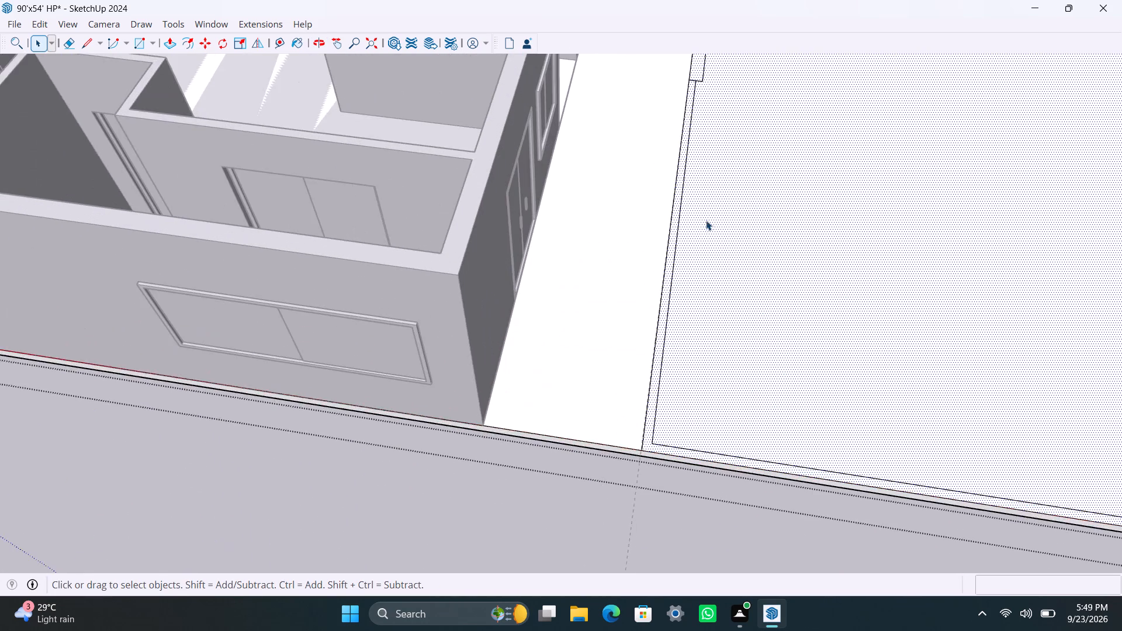
middle_click_drag(697, 228, 673, 387)
left_click(669, 327)
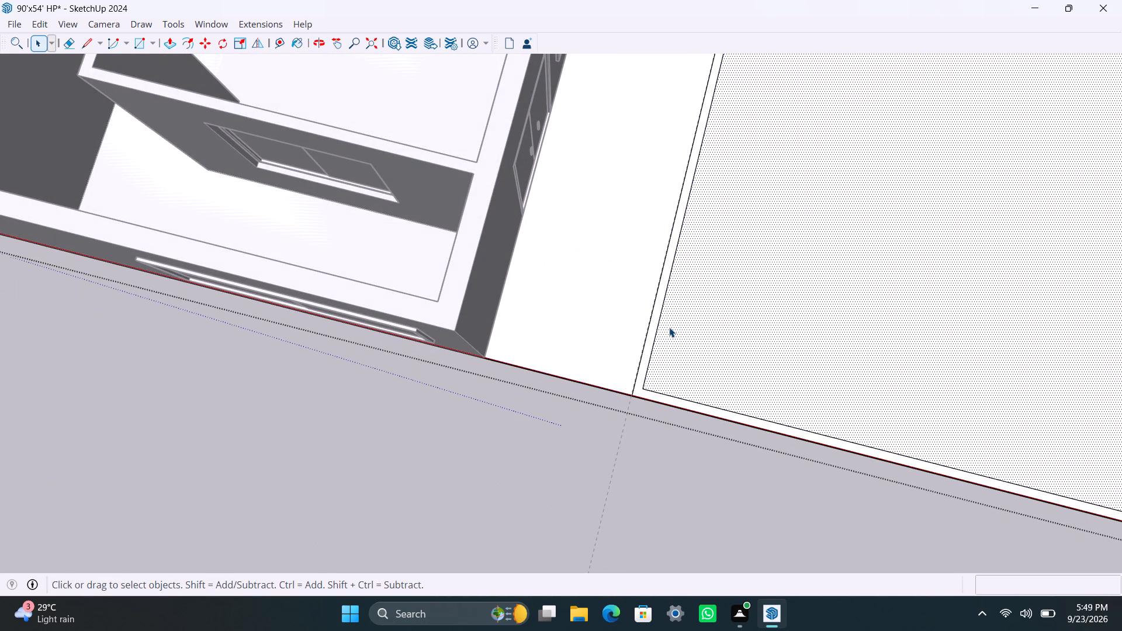
left_click(647, 350)
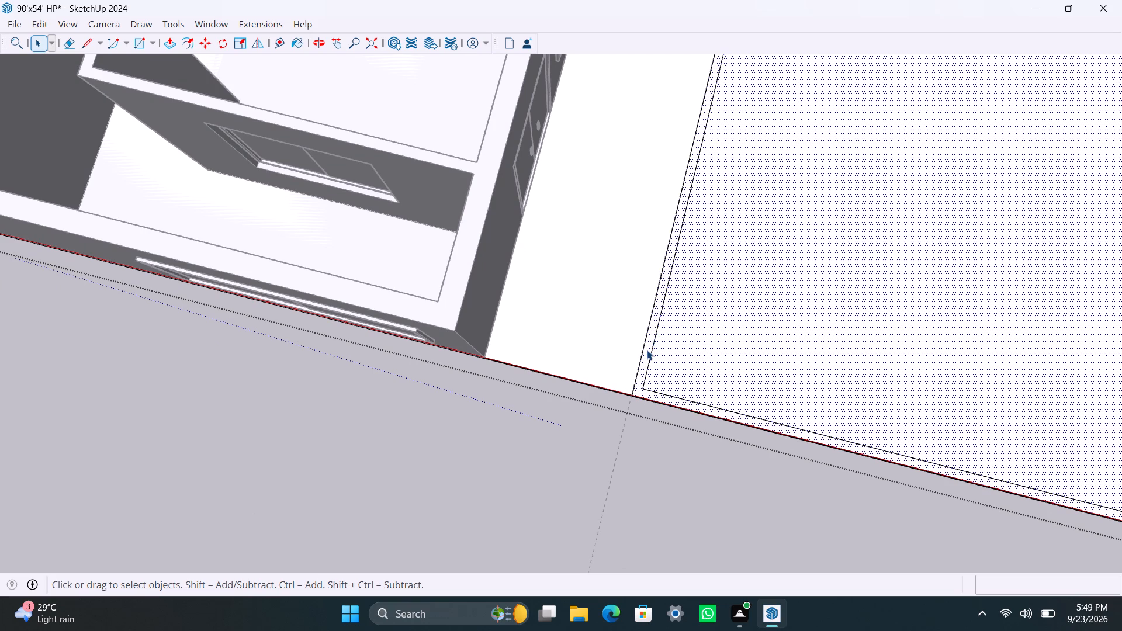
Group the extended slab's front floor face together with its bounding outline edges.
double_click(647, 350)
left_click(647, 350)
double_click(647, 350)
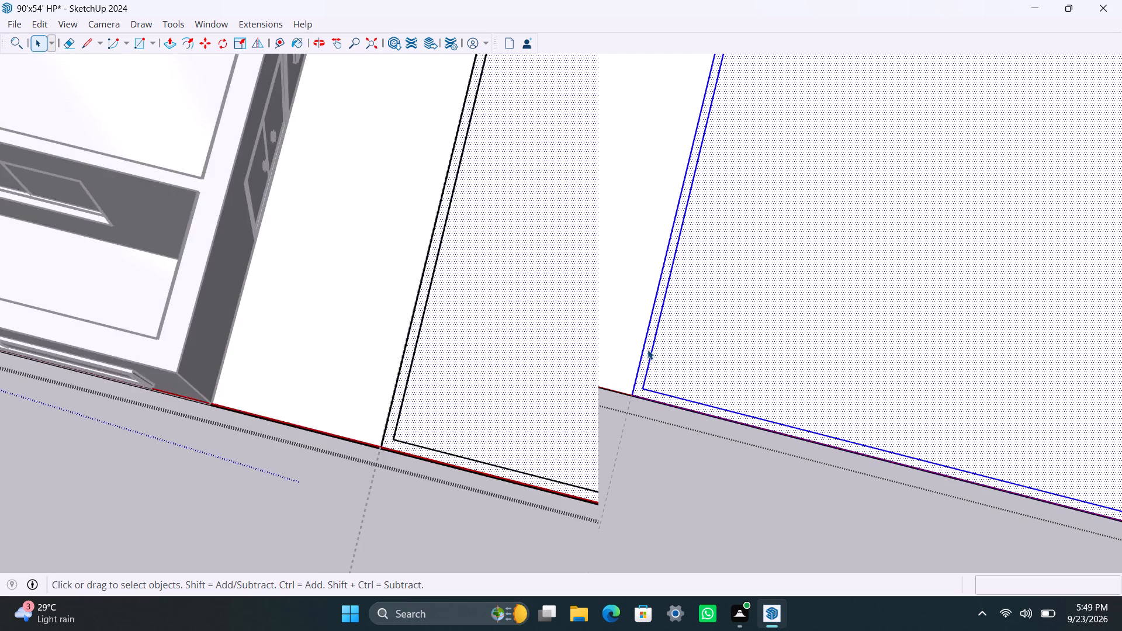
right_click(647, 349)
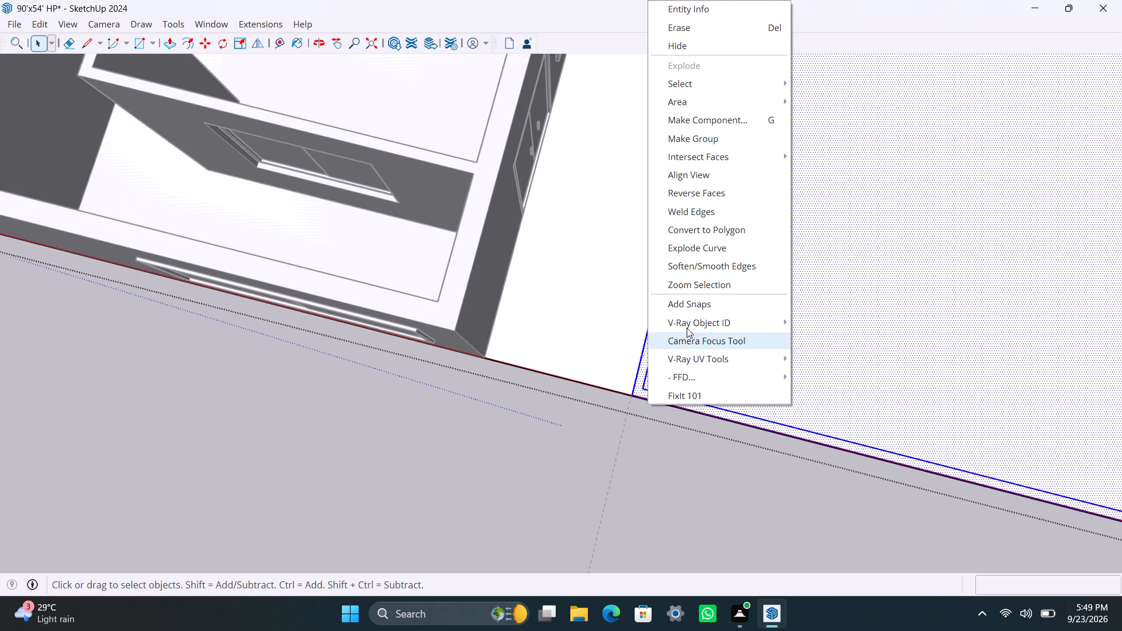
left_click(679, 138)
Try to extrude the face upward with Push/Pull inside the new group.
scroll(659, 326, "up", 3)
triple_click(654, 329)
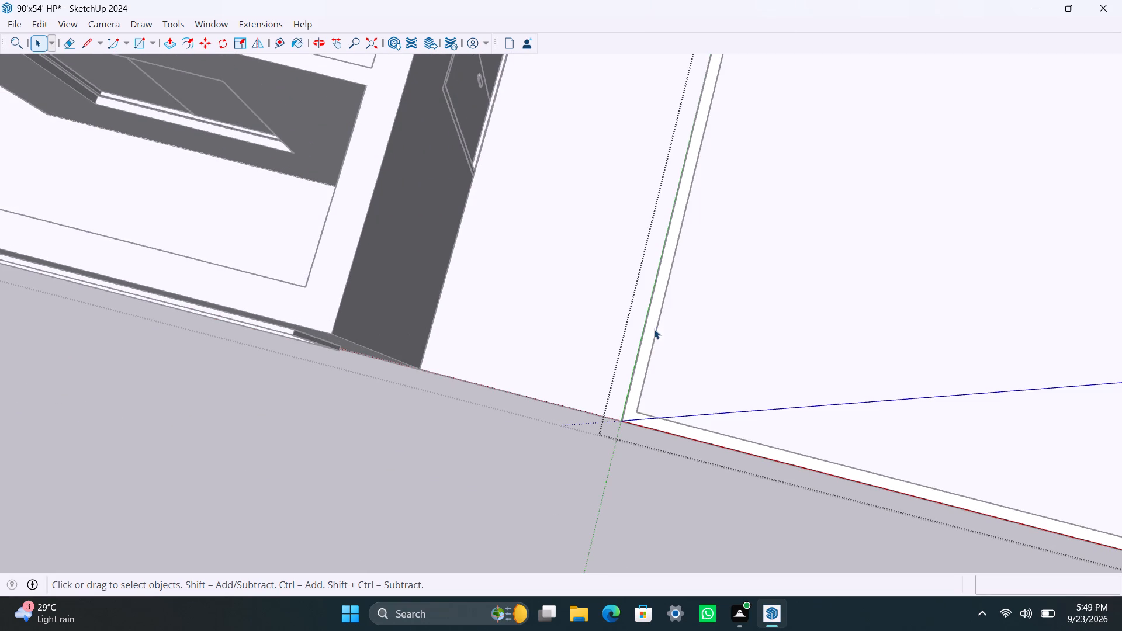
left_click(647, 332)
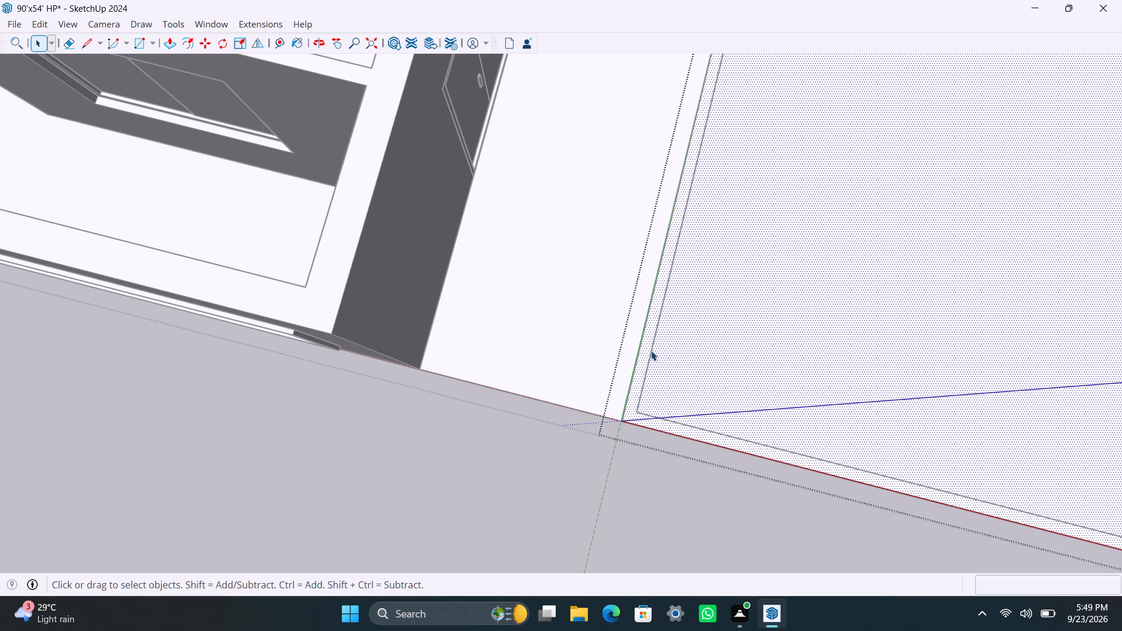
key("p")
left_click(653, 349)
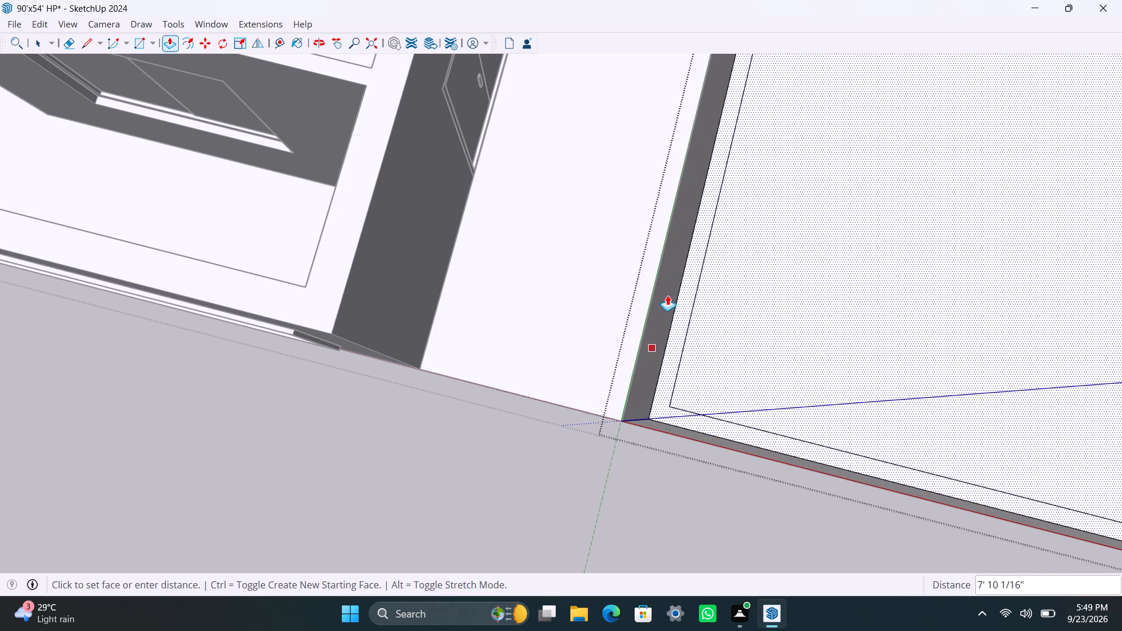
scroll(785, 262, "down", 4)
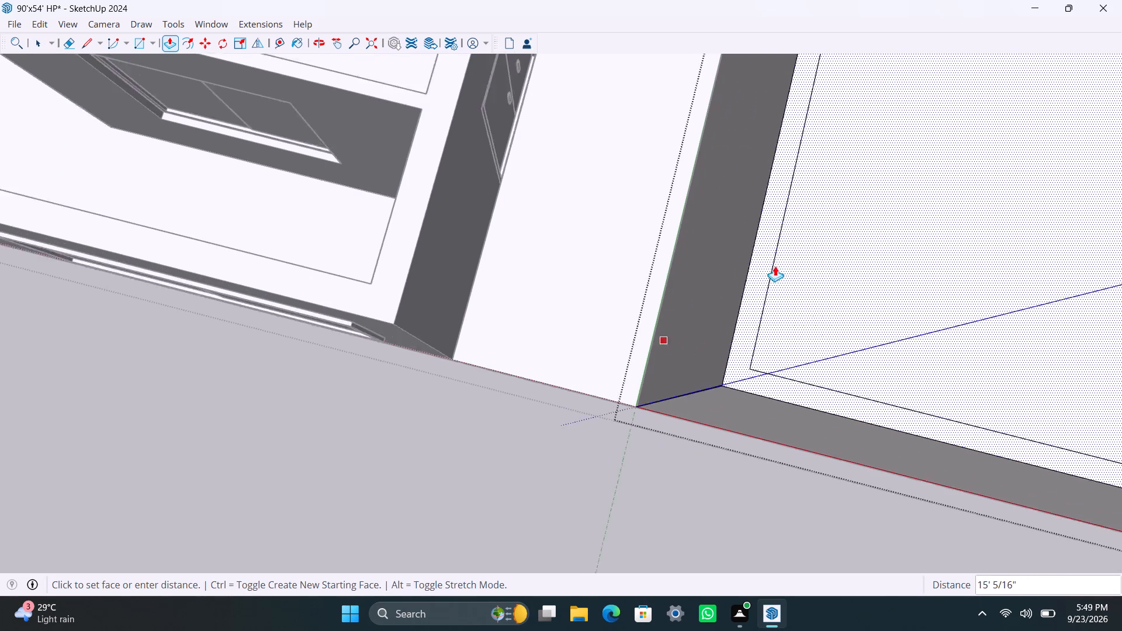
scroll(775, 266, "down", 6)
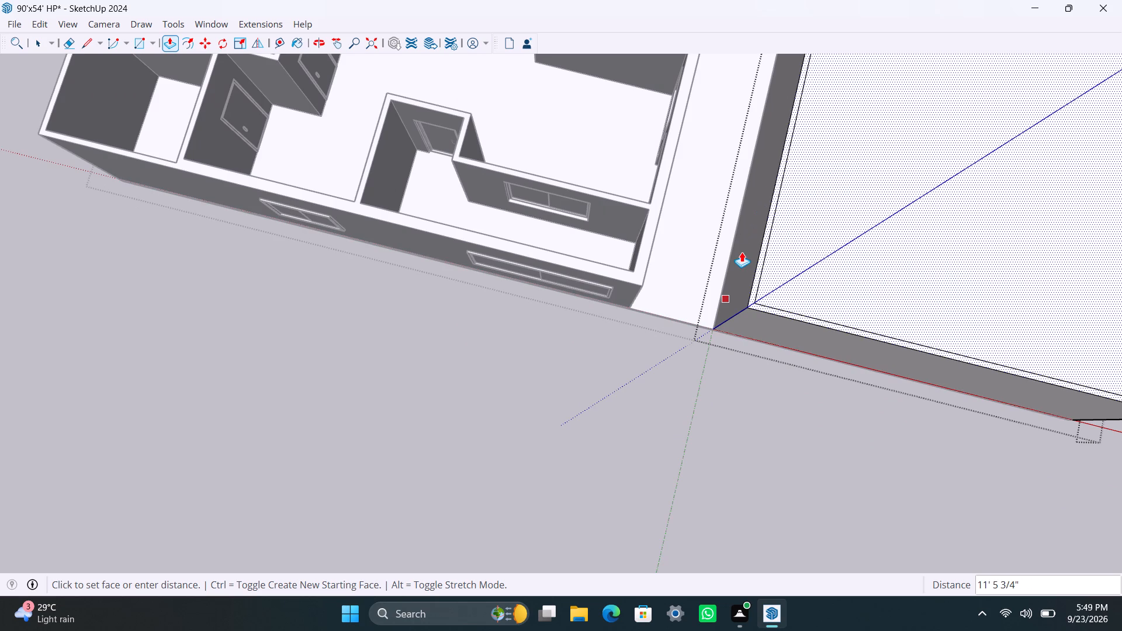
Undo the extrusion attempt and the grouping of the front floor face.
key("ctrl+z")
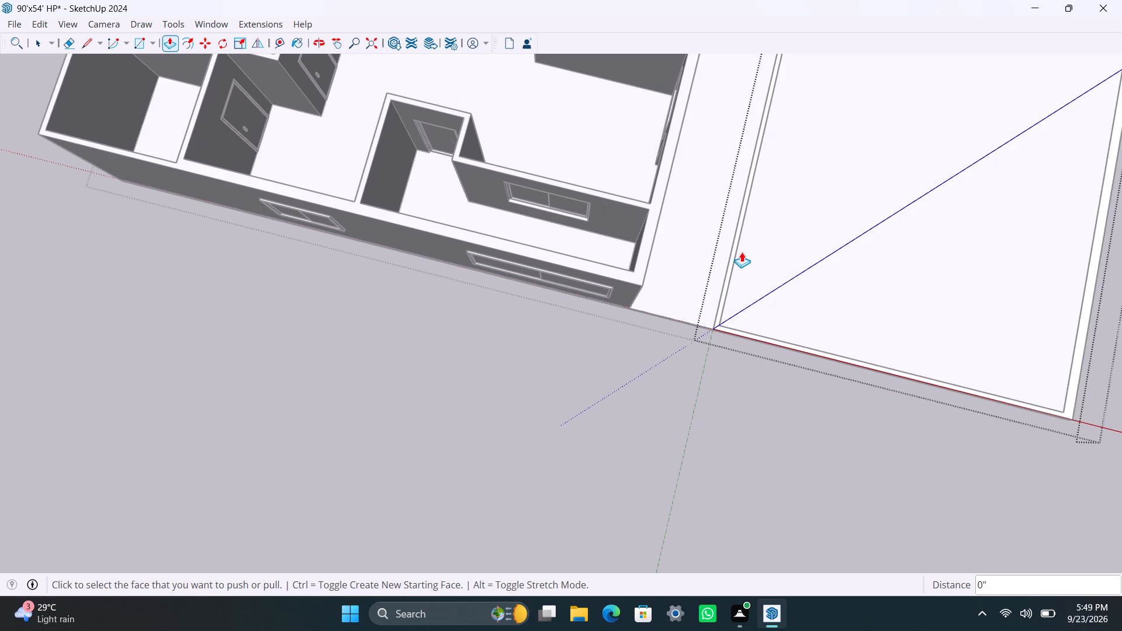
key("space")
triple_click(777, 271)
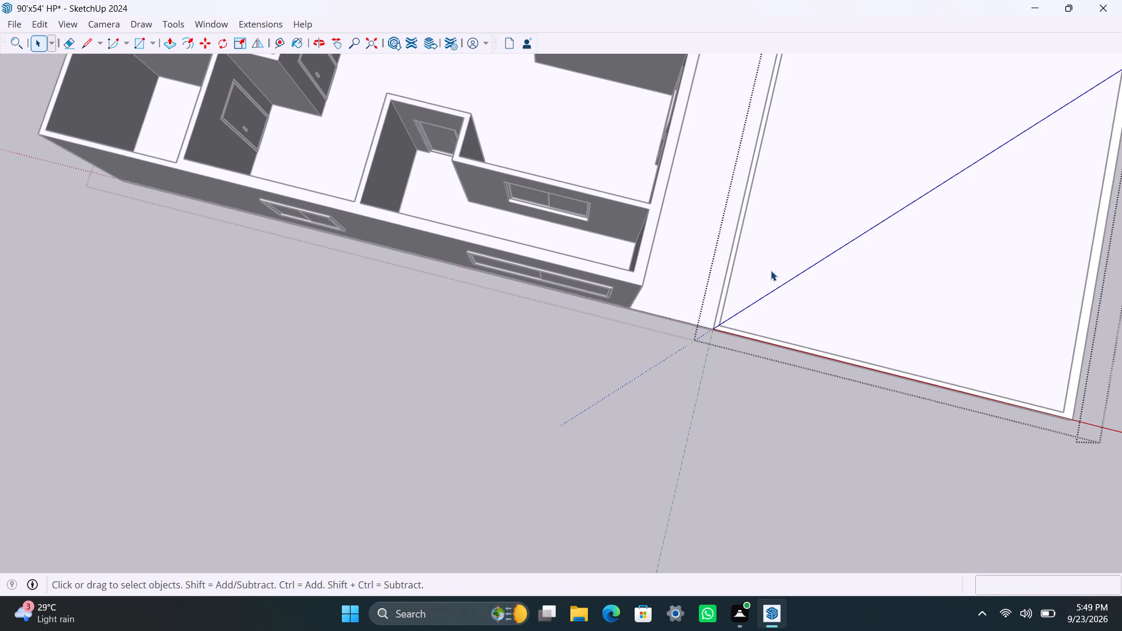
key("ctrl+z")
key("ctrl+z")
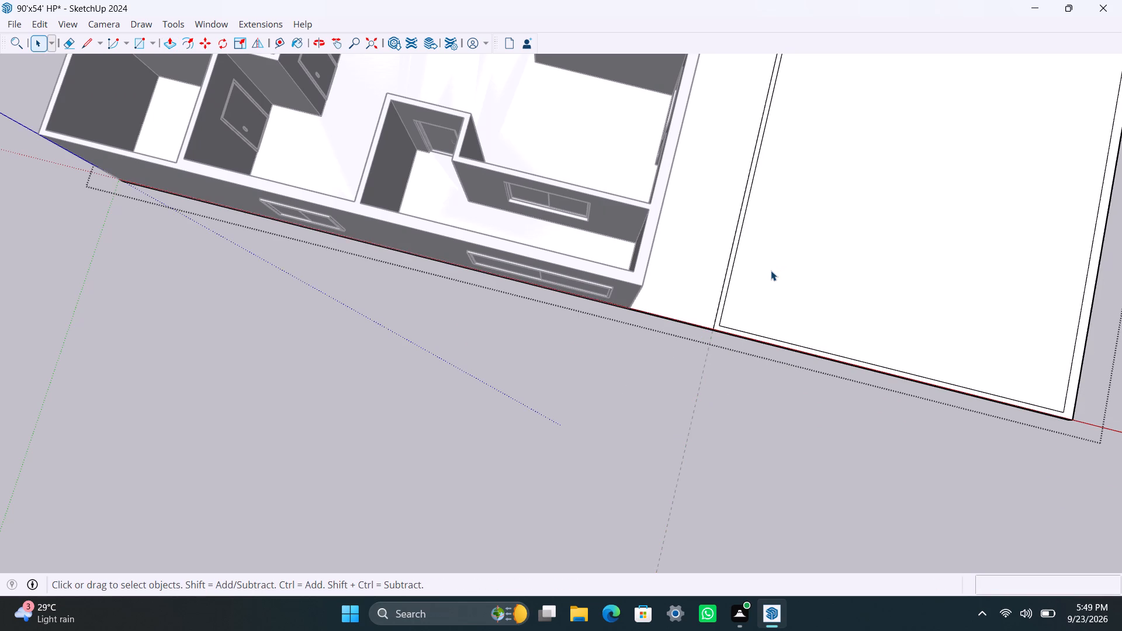
Delete the inner floor face enclosed by the stepped wall-thickness outline.
left_click(794, 289)
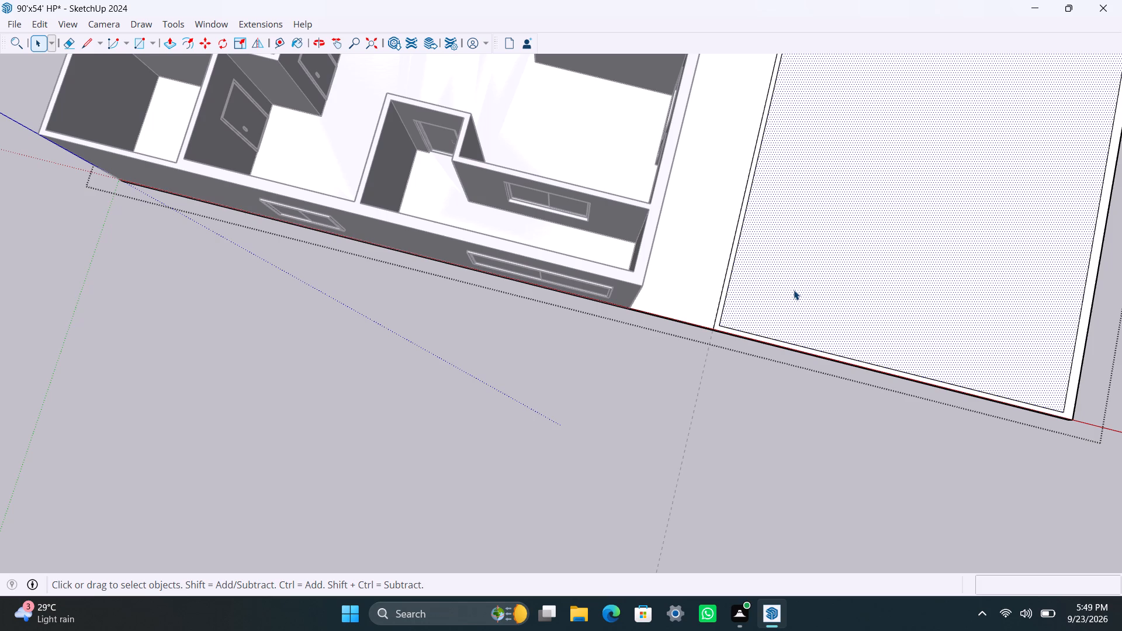
key("Delete")
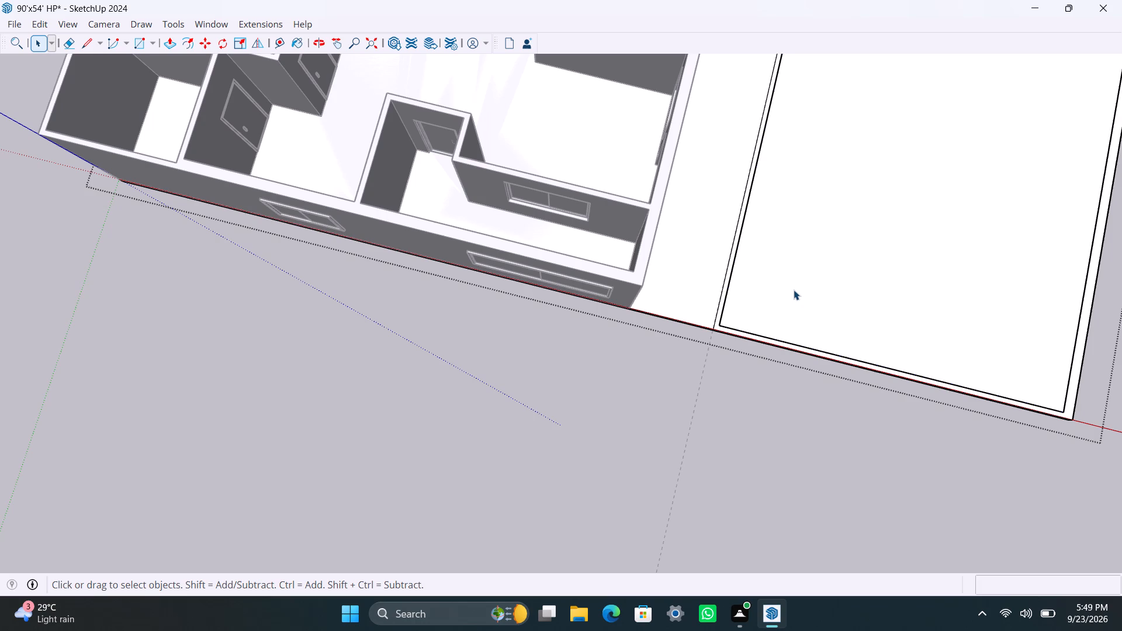
Check which faces and edges can still be selected around the inset corner near the wide-window wall.
scroll(740, 358, "up", 9)
scroll(709, 314, "up", 3)
left_click(709, 314)
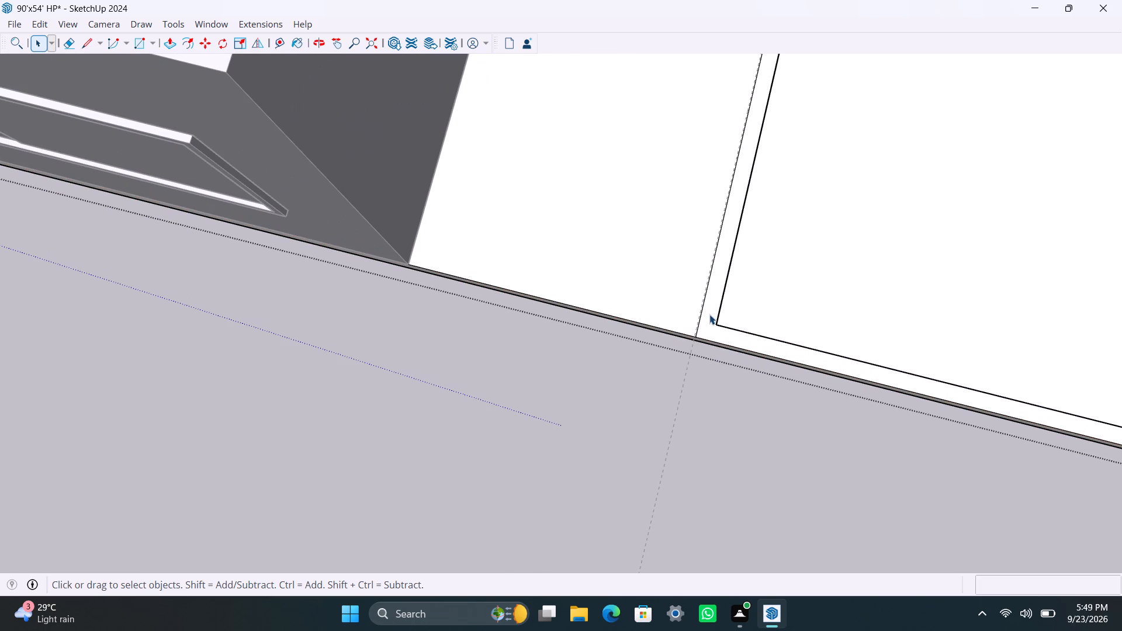
left_click(743, 307)
left_click(747, 306)
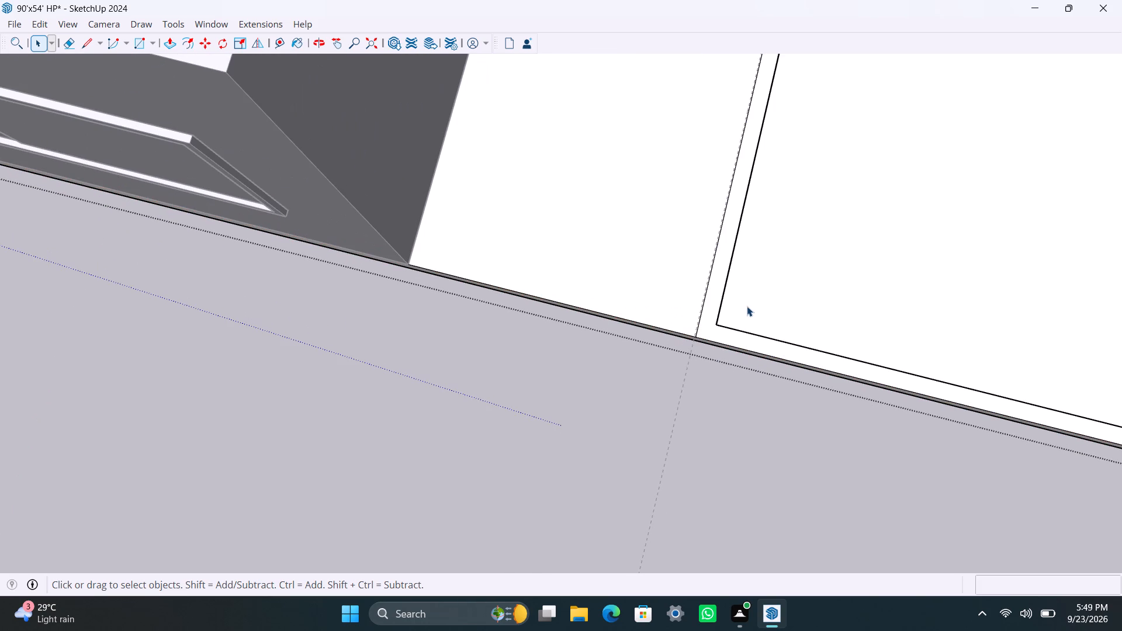
left_click(721, 309)
left_click(739, 307)
double_click(753, 306)
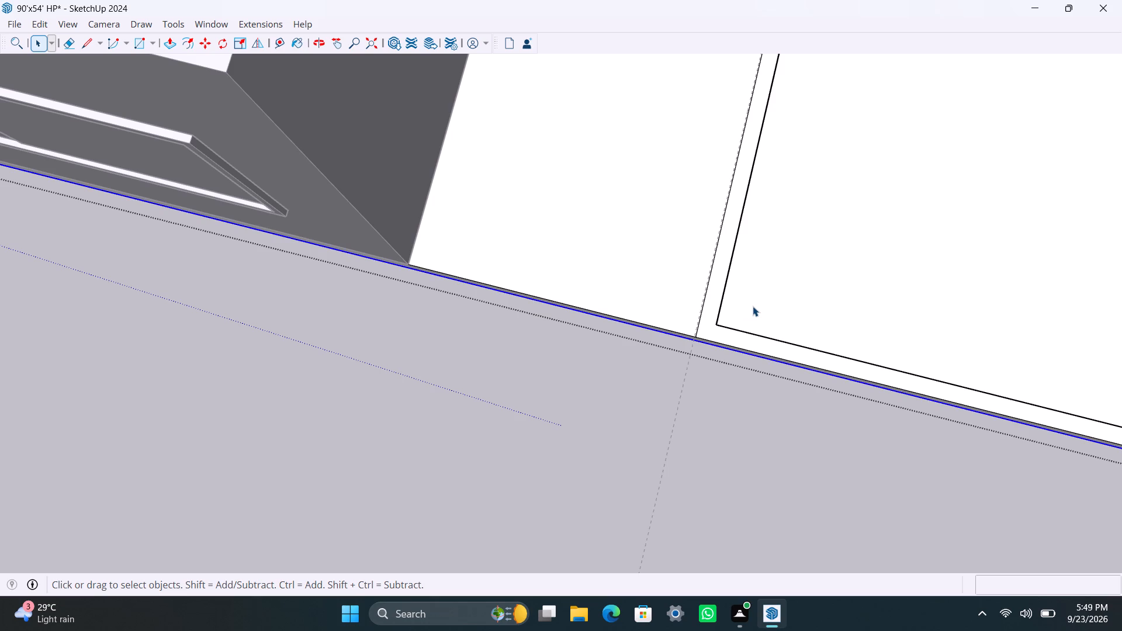
left_click(753, 306)
left_click(752, 306)
double_click(749, 305)
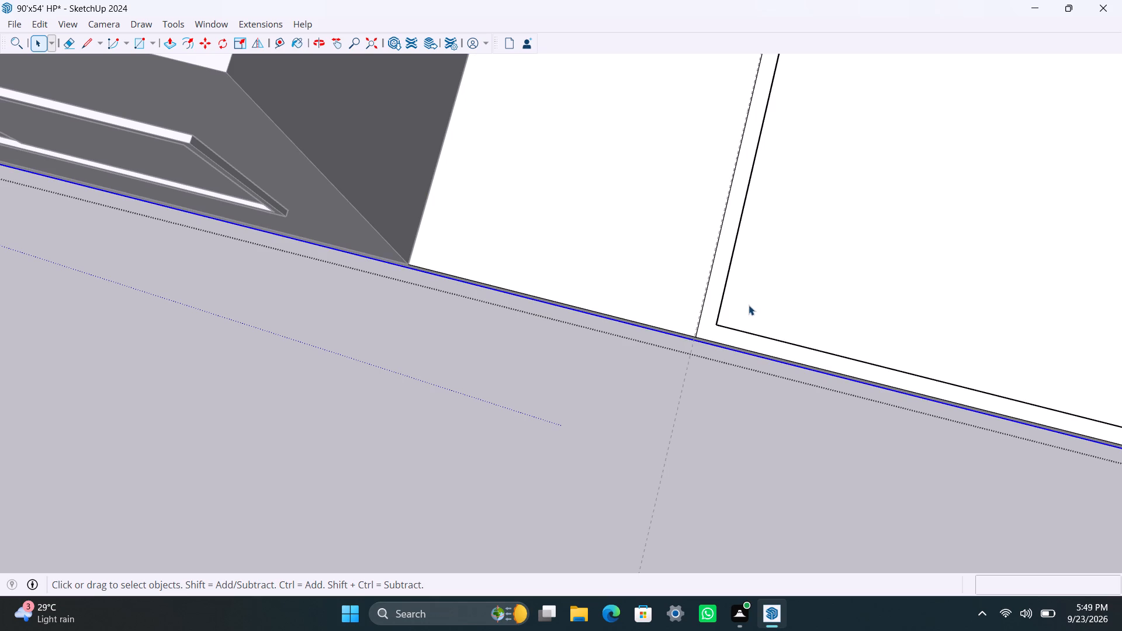
double_click(745, 305)
Delete the short cross segment closing off the wall strip at the step in its inner outline.
scroll(719, 297, "down", 4)
scroll(707, 299, "up", 3)
scroll(707, 286, "down", 4)
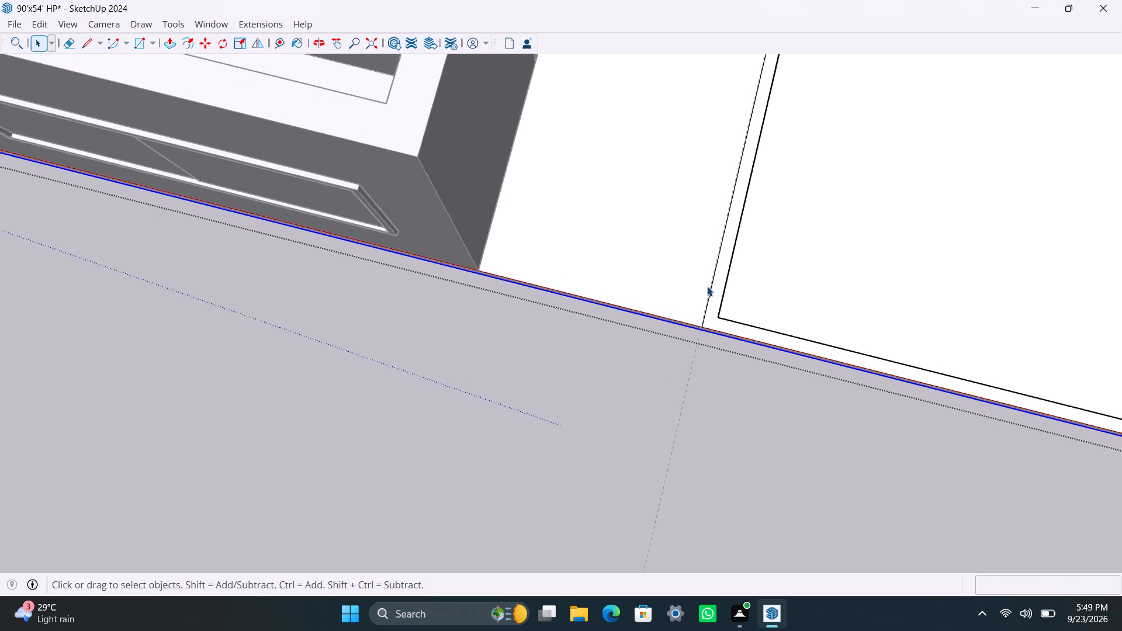
scroll(707, 286, "down", 17)
scroll(763, 241, "up", 4)
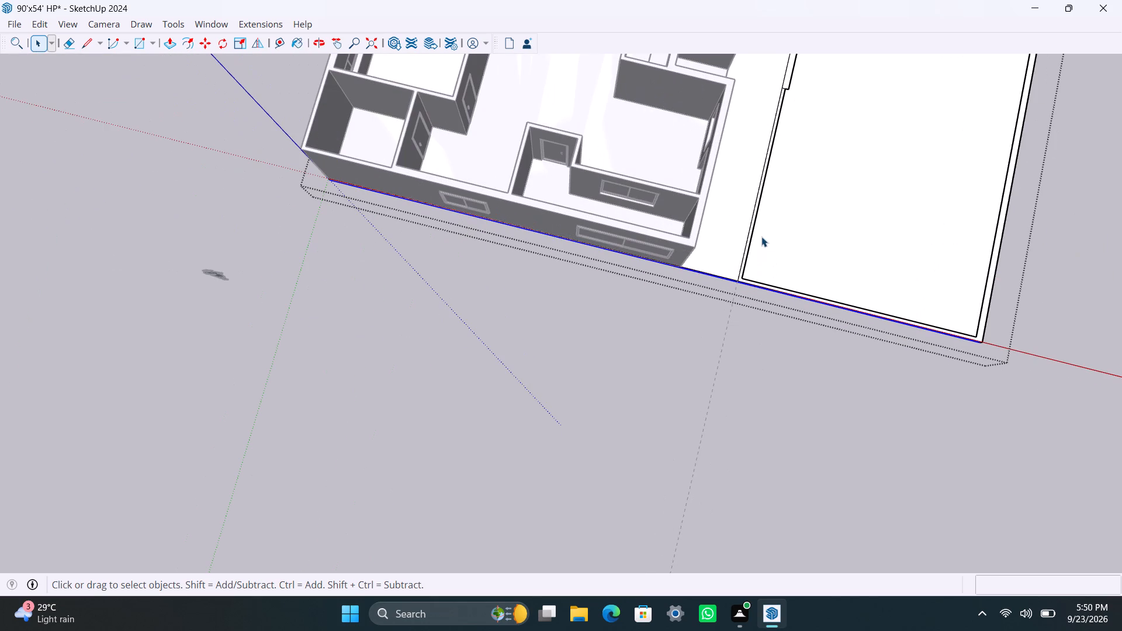
scroll(767, 225, "down", 1)
middle_click_drag(767, 225, 646, 396, "shift")
scroll(683, 311, "up", 2)
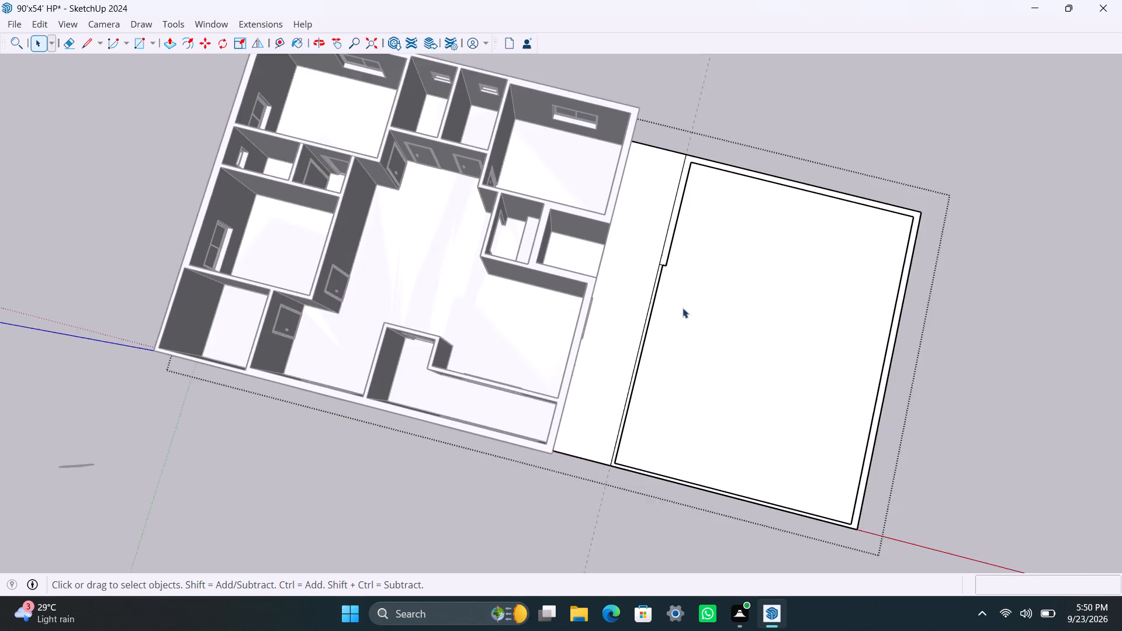
scroll(683, 308, "up", 14)
left_click(655, 243)
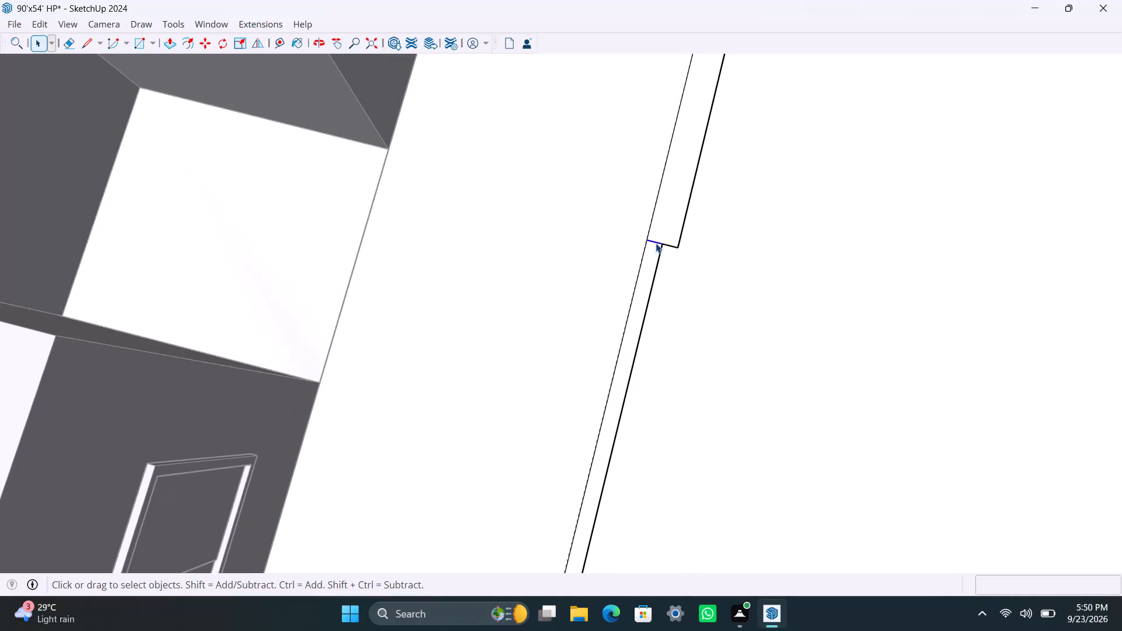
key("Delete")
Examine the face selection of the wall strip and inner floor area all around the front slab.
left_click(660, 227)
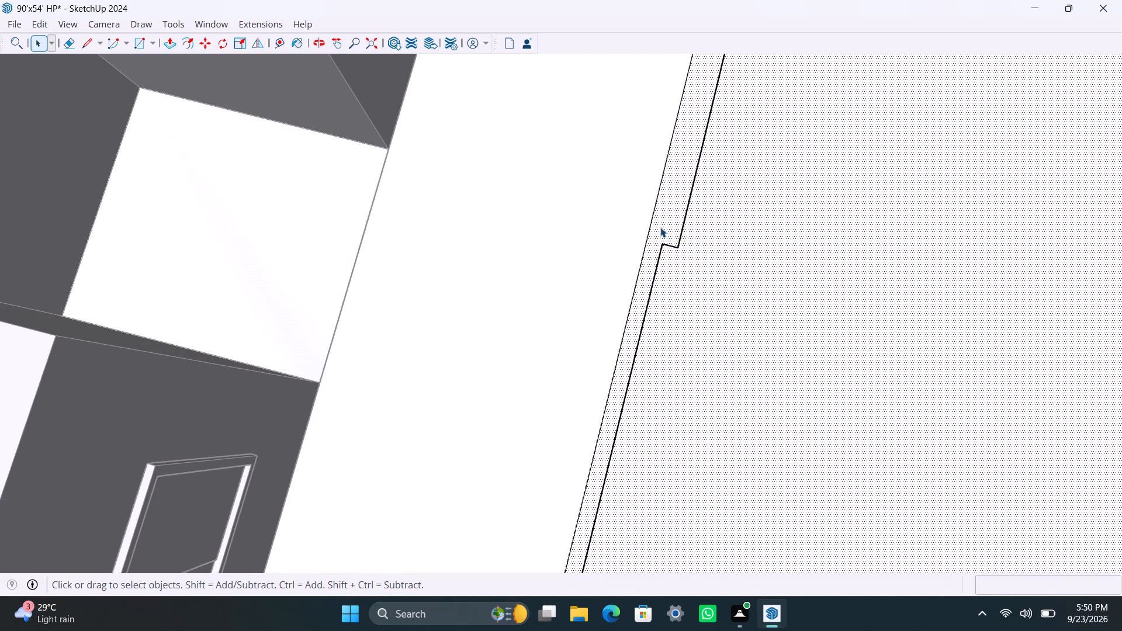
double_click(660, 227)
scroll(662, 237, "down", 15)
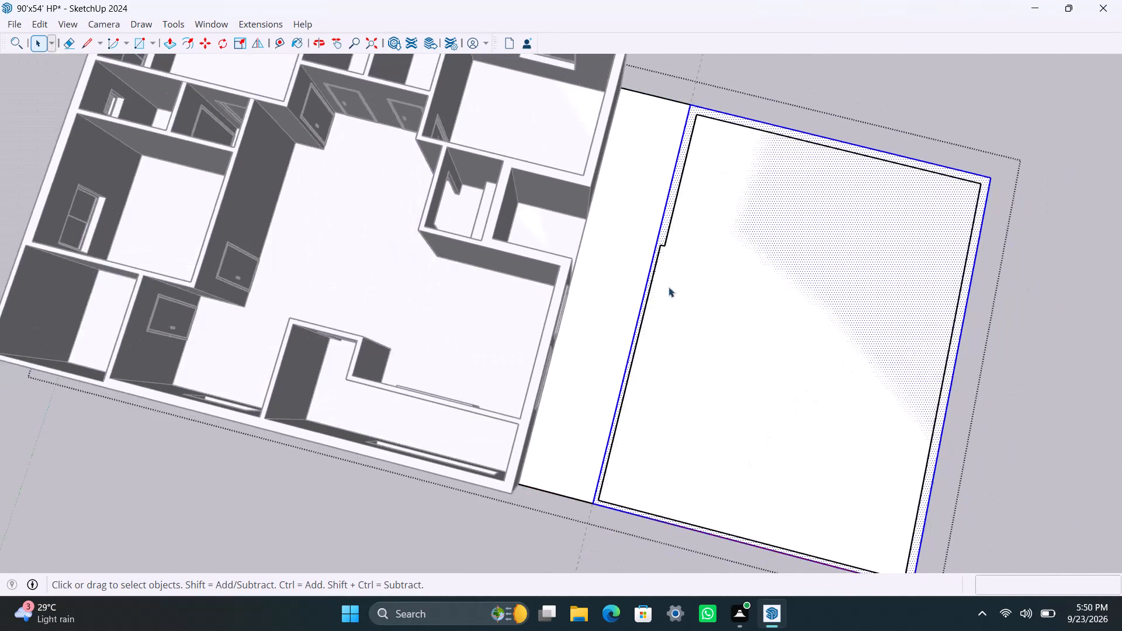
scroll(692, 304, "down", 3)
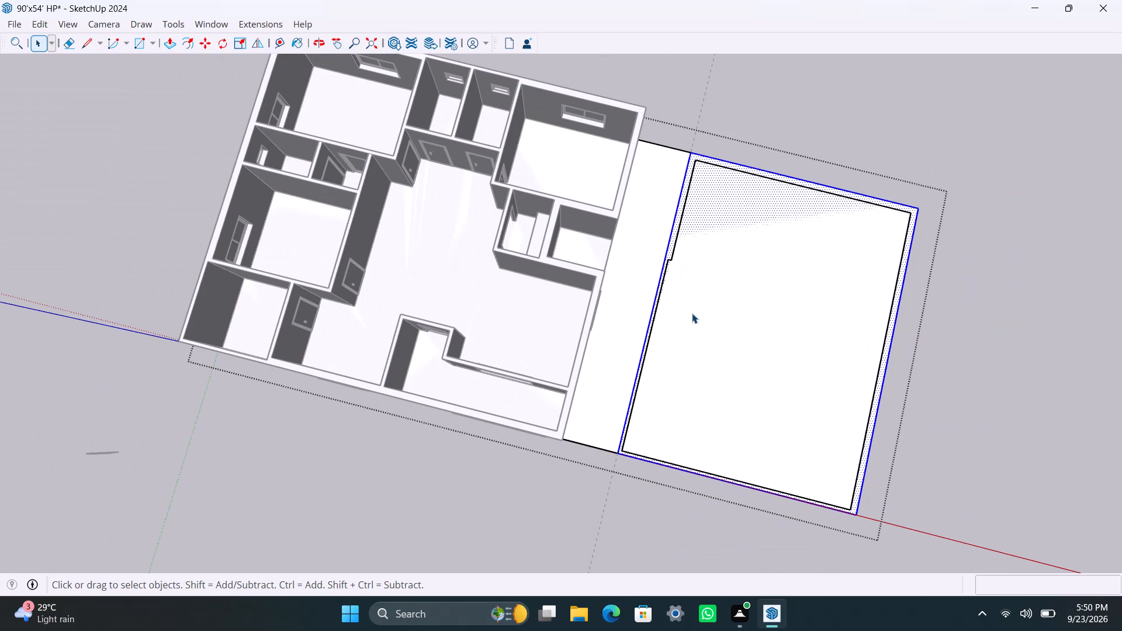
scroll(729, 359, "down", 6)
middle_click_drag(725, 403, 562, 174)
scroll(852, 498, "up", 3)
middle_click_drag(772, 485, 556, 358)
scroll(622, 448, "up", 4)
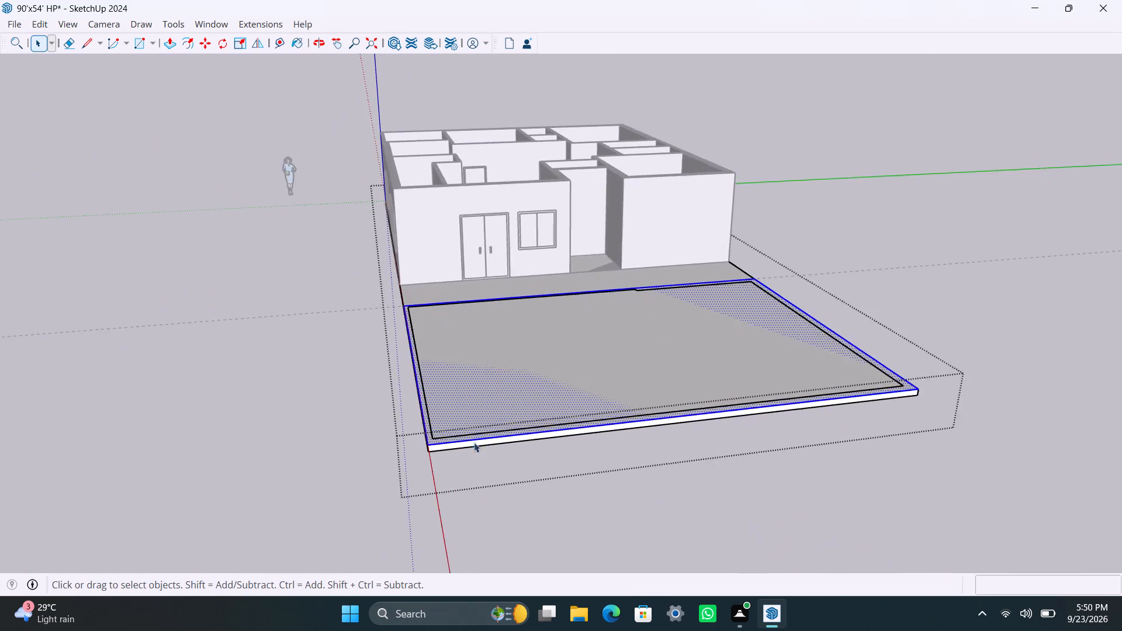
scroll(474, 442, "up", 10)
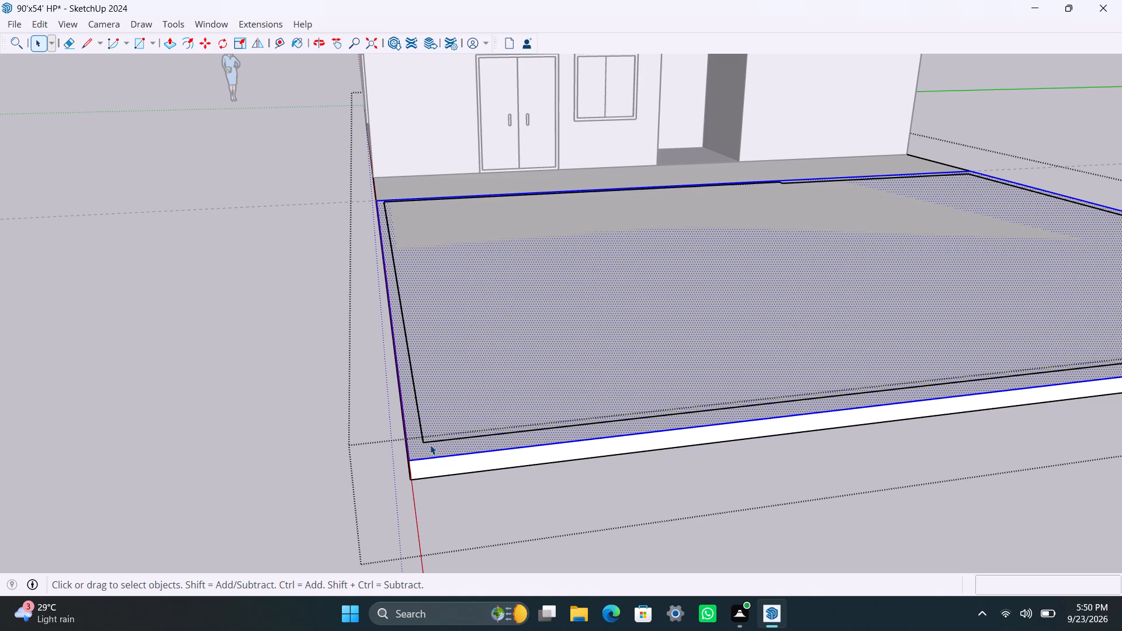
scroll(577, 223, "down", 5)
middle_click_drag(629, 256, 519, 358)
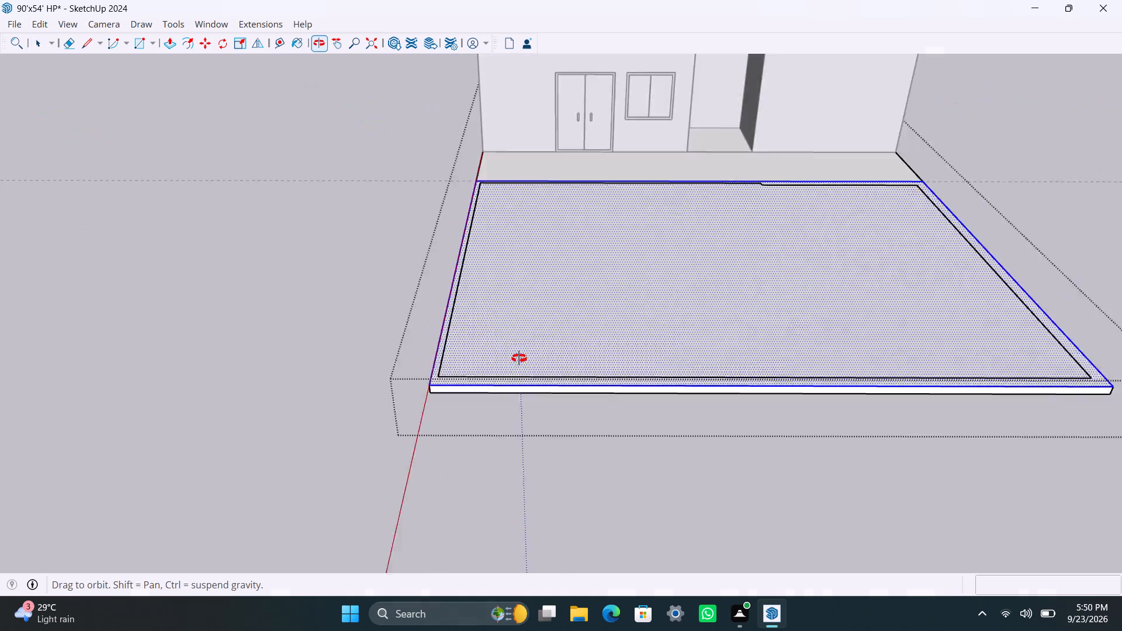
middle_click_drag(519, 358, 507, 497)
scroll(504, 398, "down", 6)
middle_click_drag(510, 404, 506, 536)
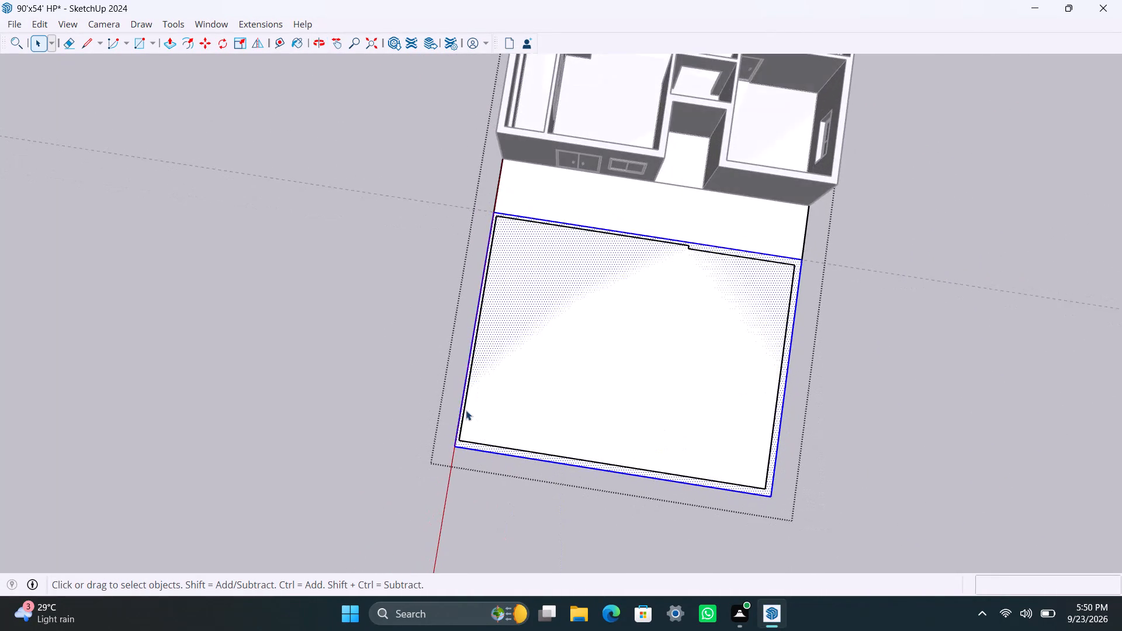
scroll(466, 410, "up", 3)
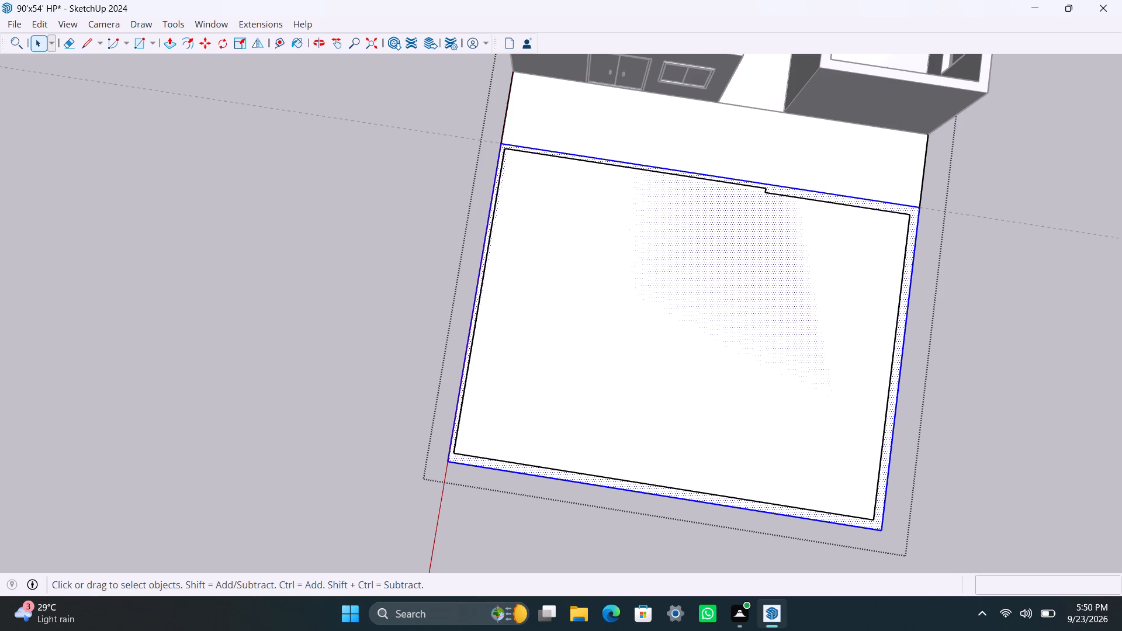
scroll(506, 342, "down", 6)
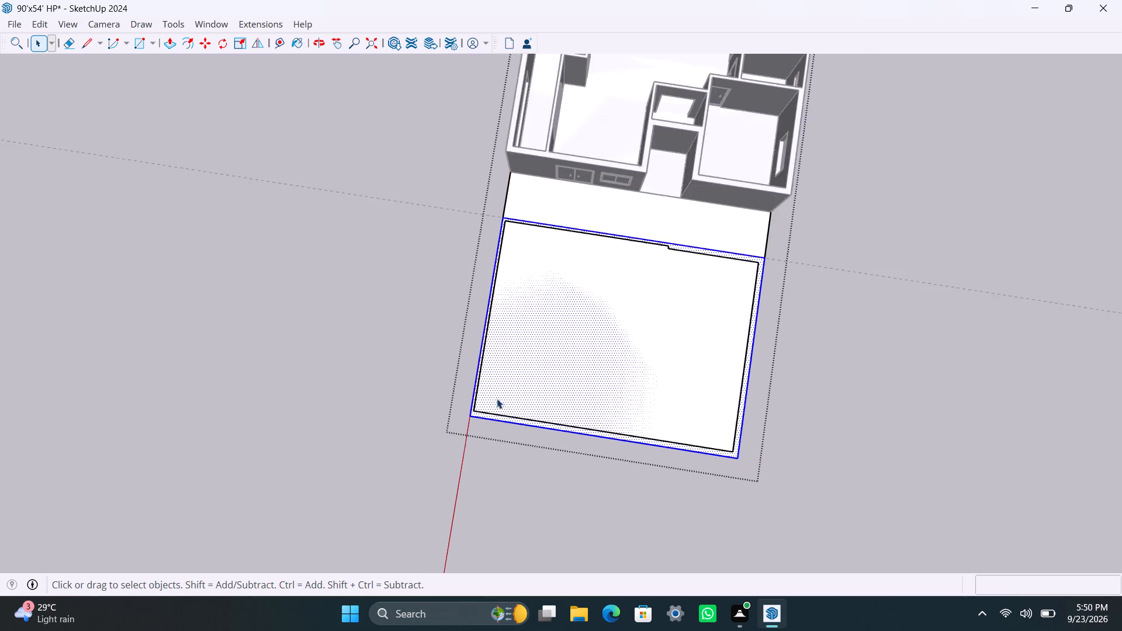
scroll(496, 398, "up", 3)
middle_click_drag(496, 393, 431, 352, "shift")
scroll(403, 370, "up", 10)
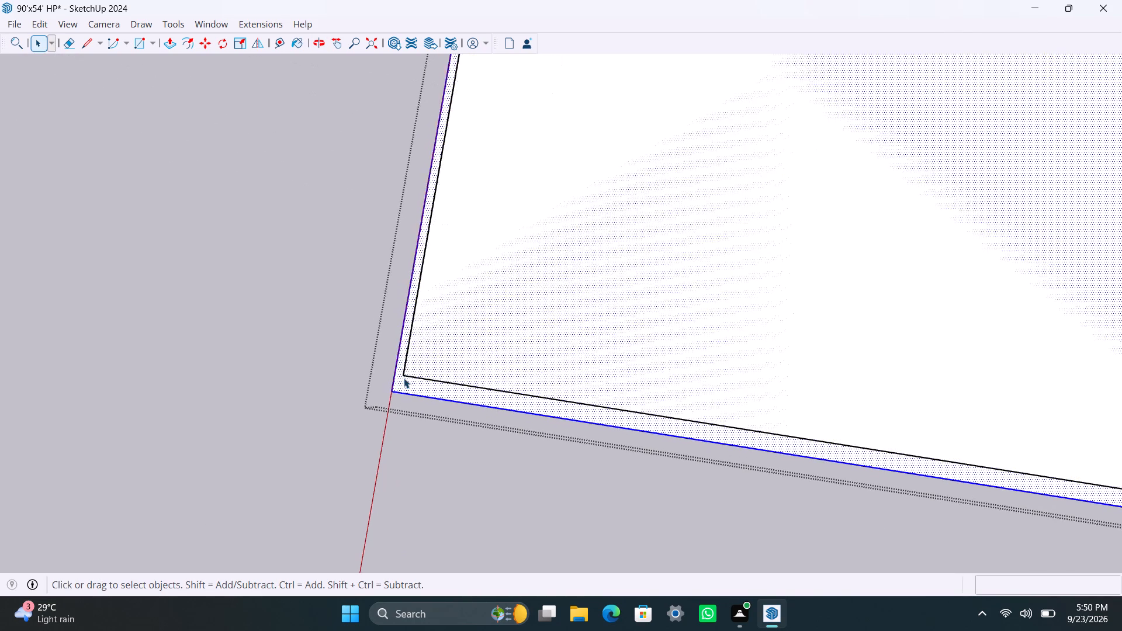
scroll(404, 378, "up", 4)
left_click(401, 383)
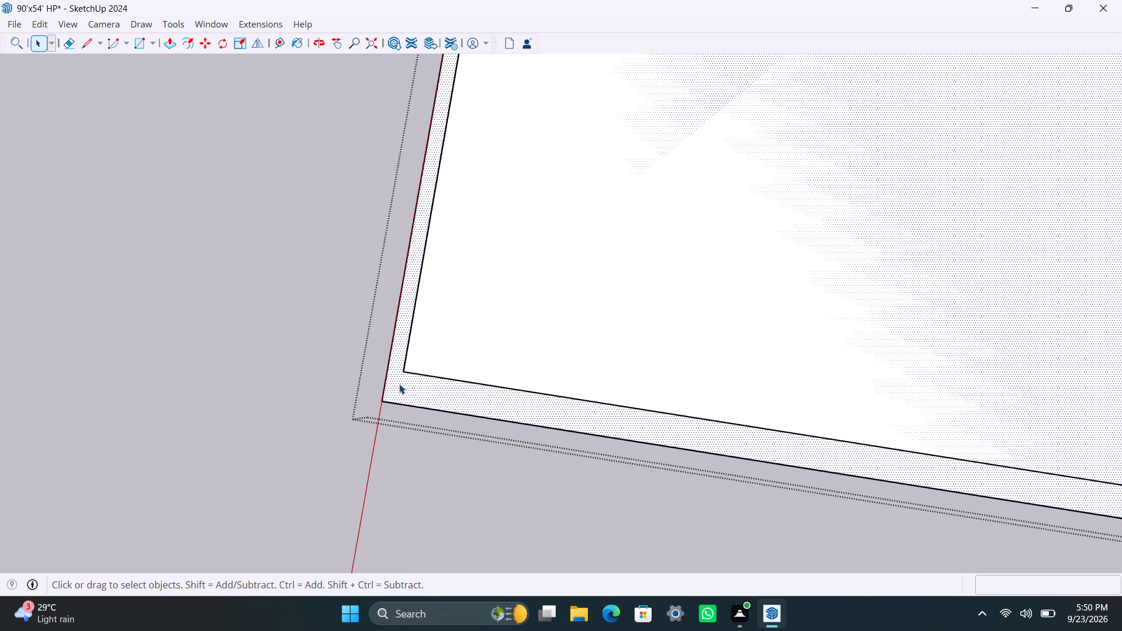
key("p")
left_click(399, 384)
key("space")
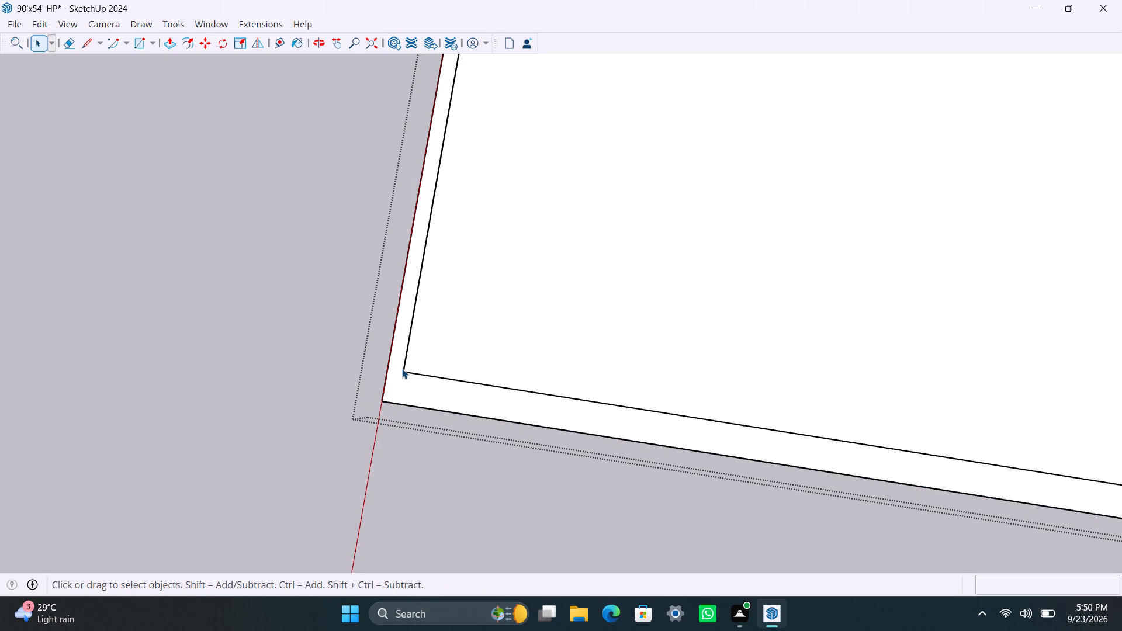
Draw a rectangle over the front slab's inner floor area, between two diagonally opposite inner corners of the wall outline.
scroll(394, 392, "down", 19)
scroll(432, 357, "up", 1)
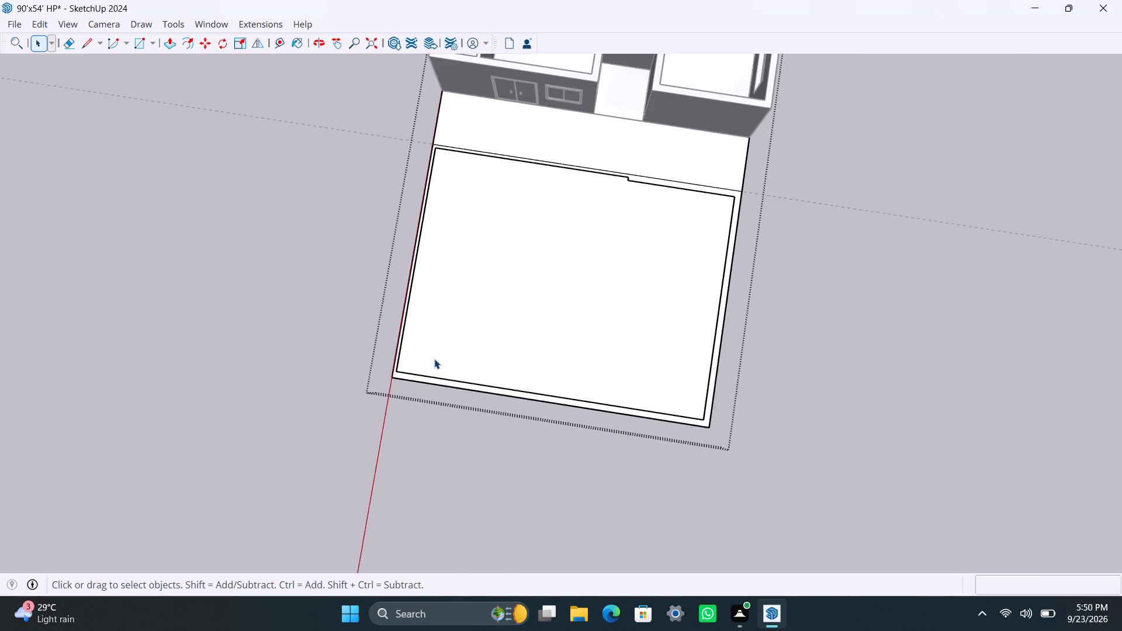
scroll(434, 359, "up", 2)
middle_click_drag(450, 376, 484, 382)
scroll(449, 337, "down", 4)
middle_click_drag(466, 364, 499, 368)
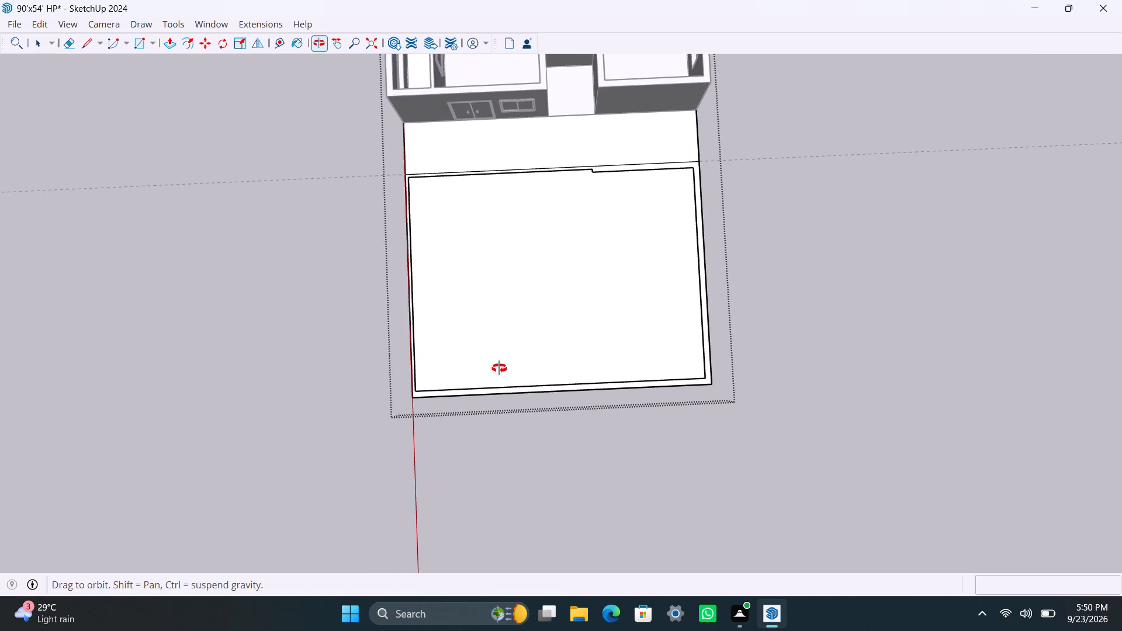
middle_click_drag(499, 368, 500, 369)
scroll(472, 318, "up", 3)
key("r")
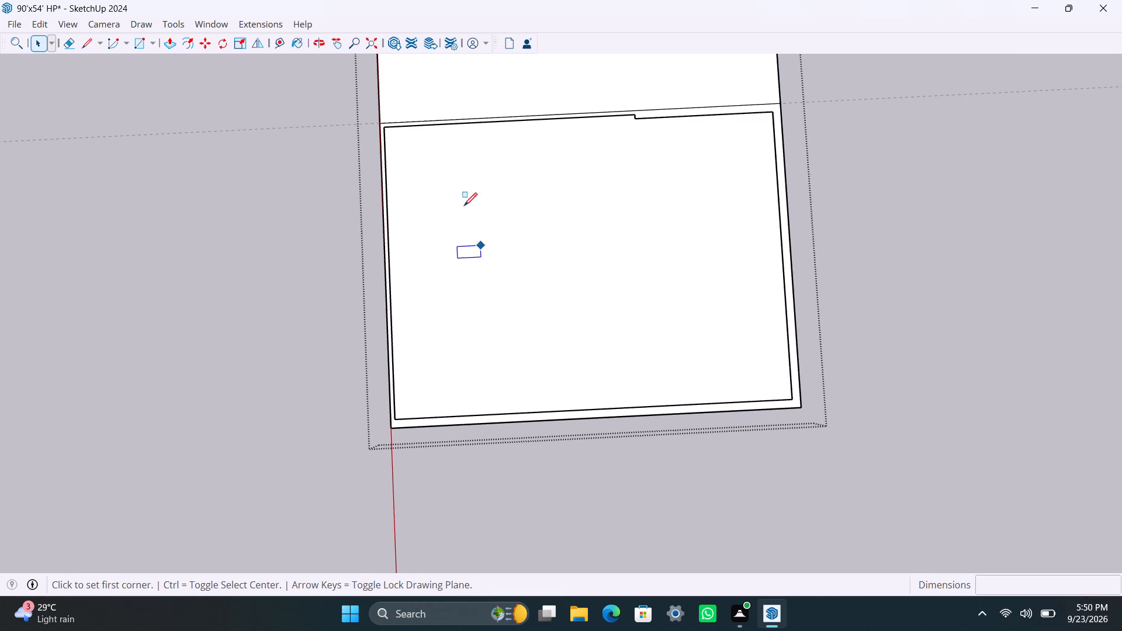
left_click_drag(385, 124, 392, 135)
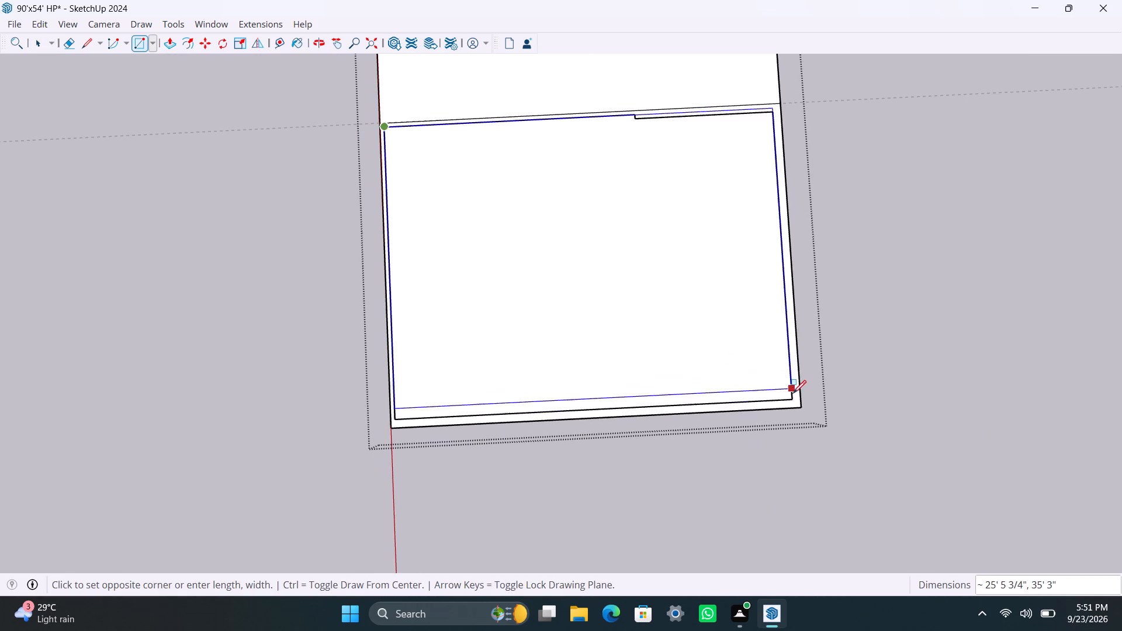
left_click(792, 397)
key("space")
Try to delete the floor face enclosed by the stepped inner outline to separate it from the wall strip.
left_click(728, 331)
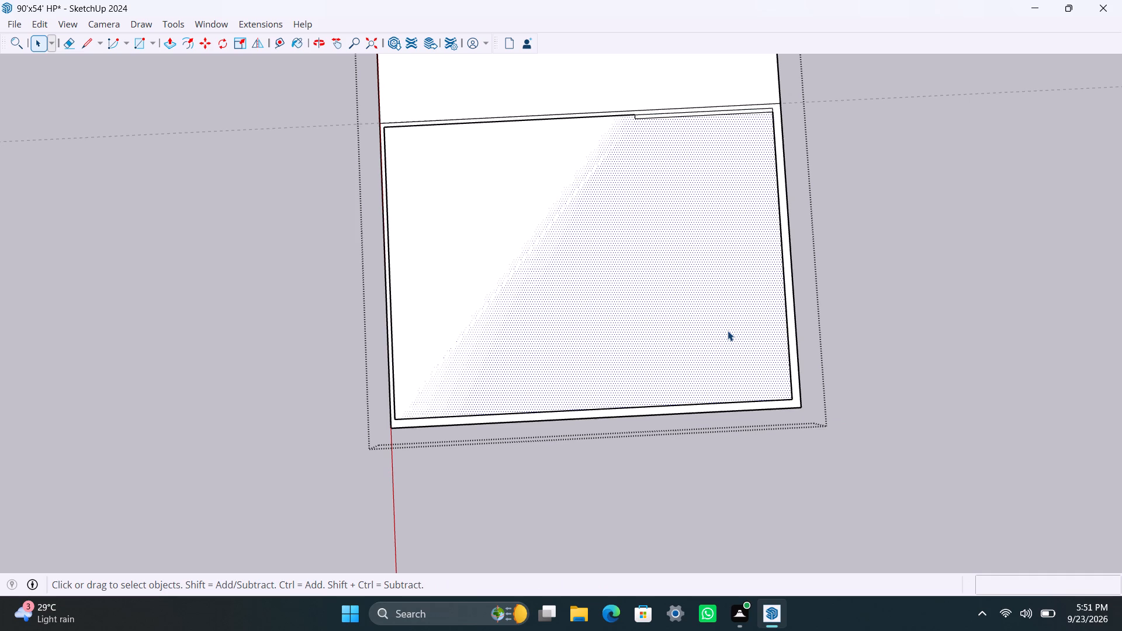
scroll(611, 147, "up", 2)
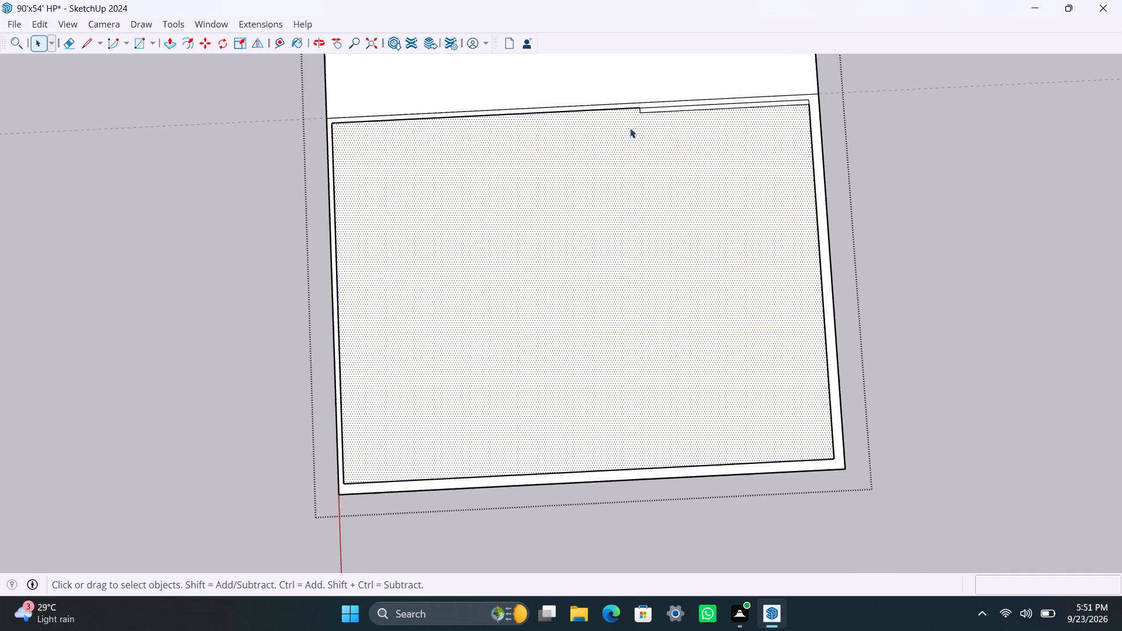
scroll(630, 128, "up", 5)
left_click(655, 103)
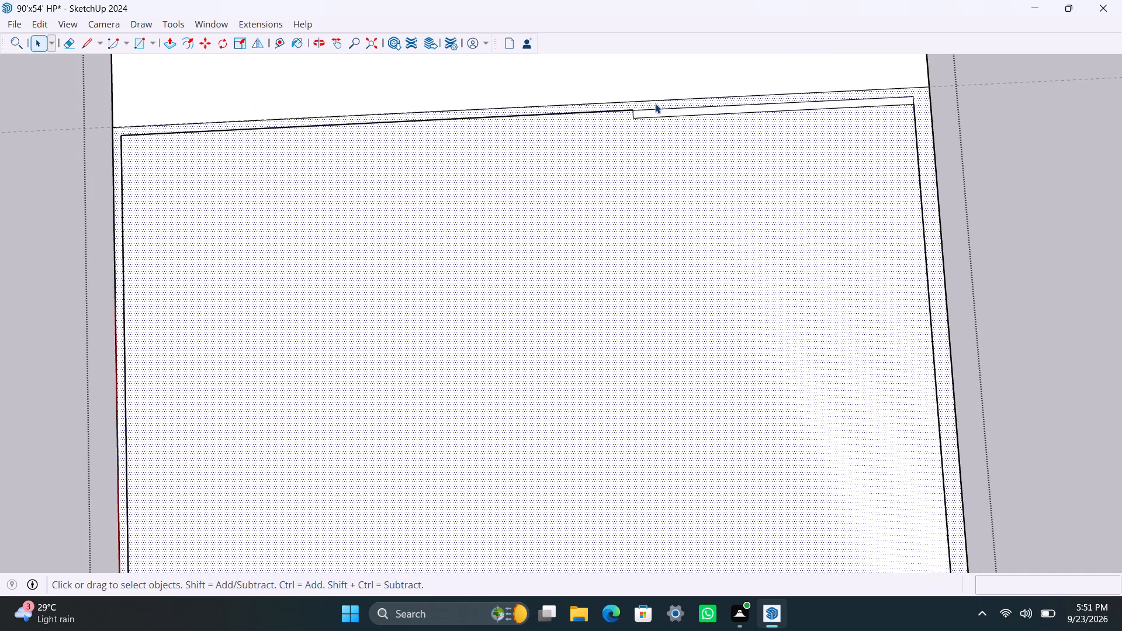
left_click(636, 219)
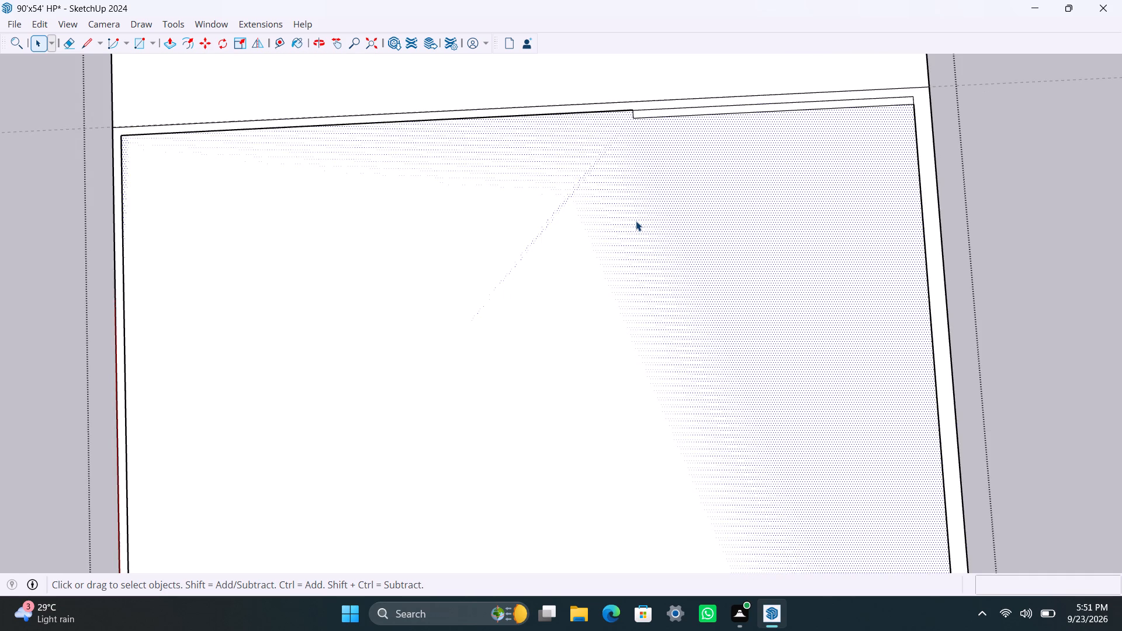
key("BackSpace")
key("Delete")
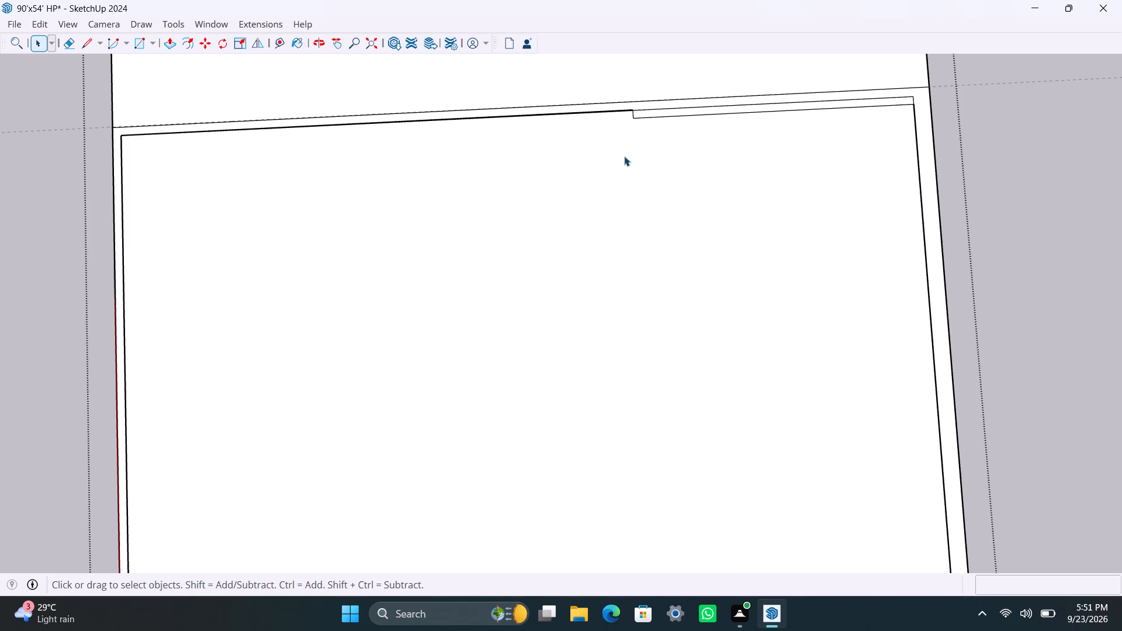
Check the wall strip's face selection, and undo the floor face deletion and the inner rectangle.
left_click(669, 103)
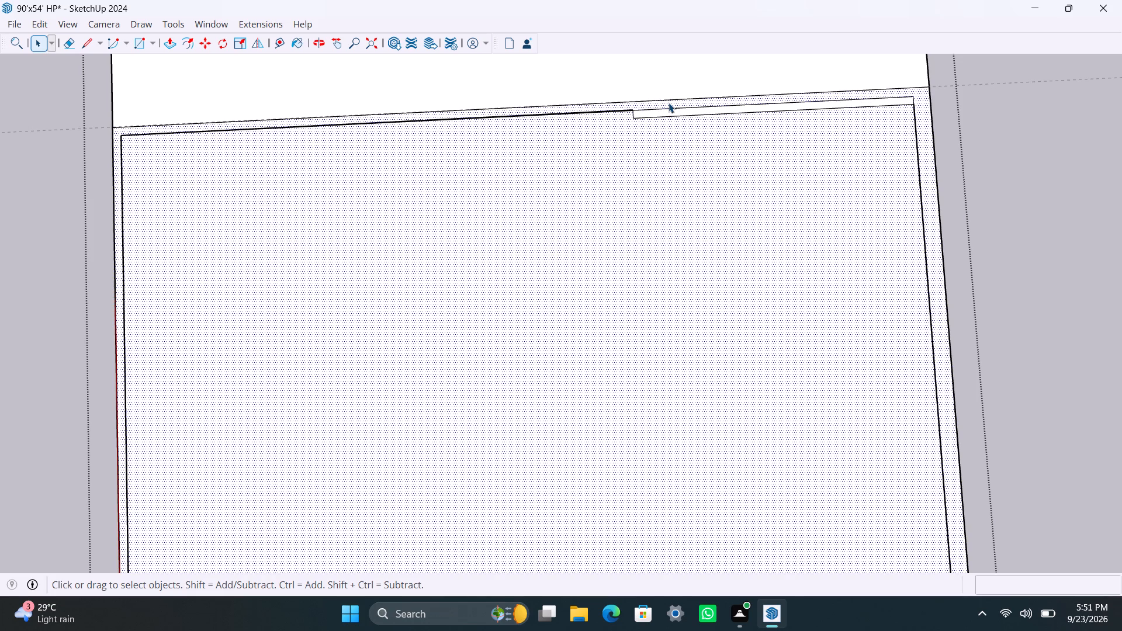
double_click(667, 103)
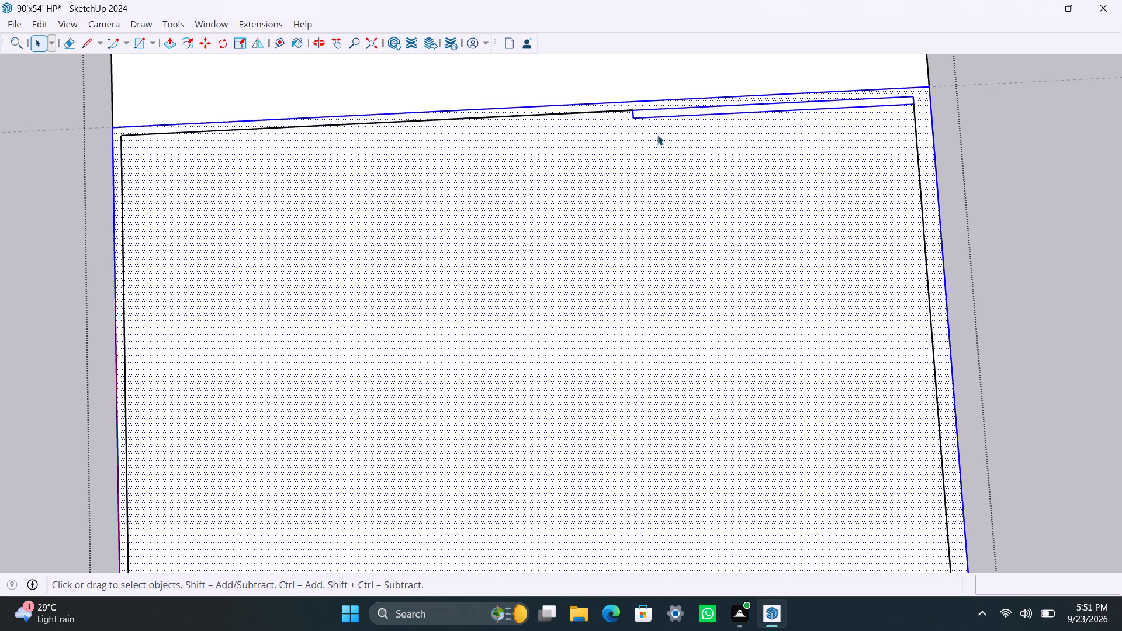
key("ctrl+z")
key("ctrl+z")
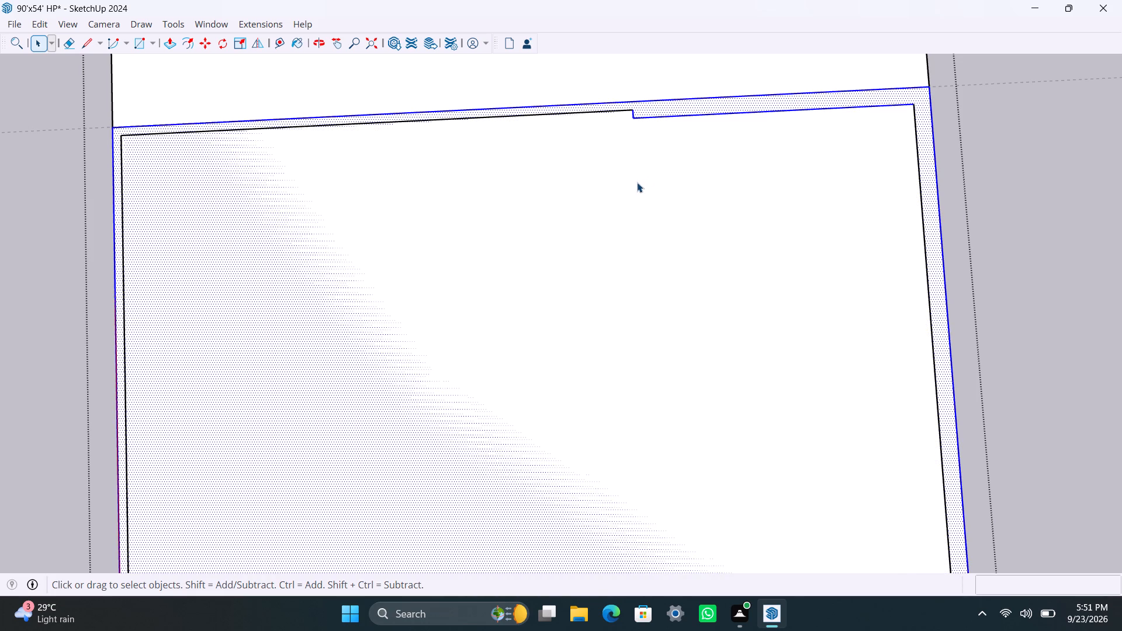
Examine the wall strip outline from several sides and check which faces and edges are selectable at the step.
scroll(567, 287, "down", 9)
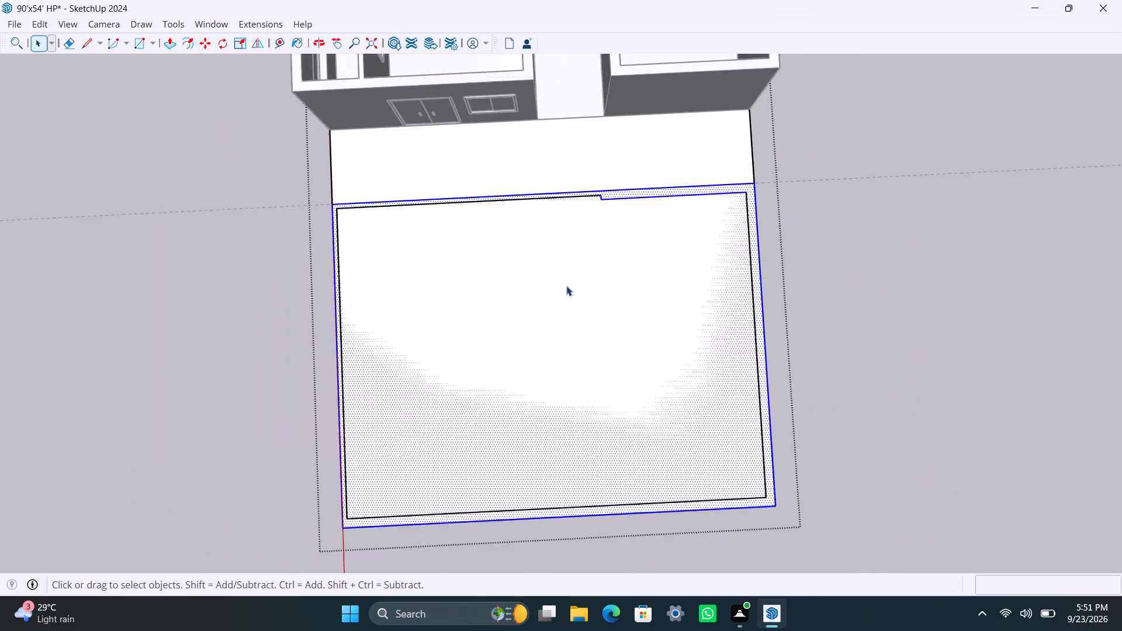
middle_click_drag(567, 350, 265, 215)
scroll(621, 630, "up", 3)
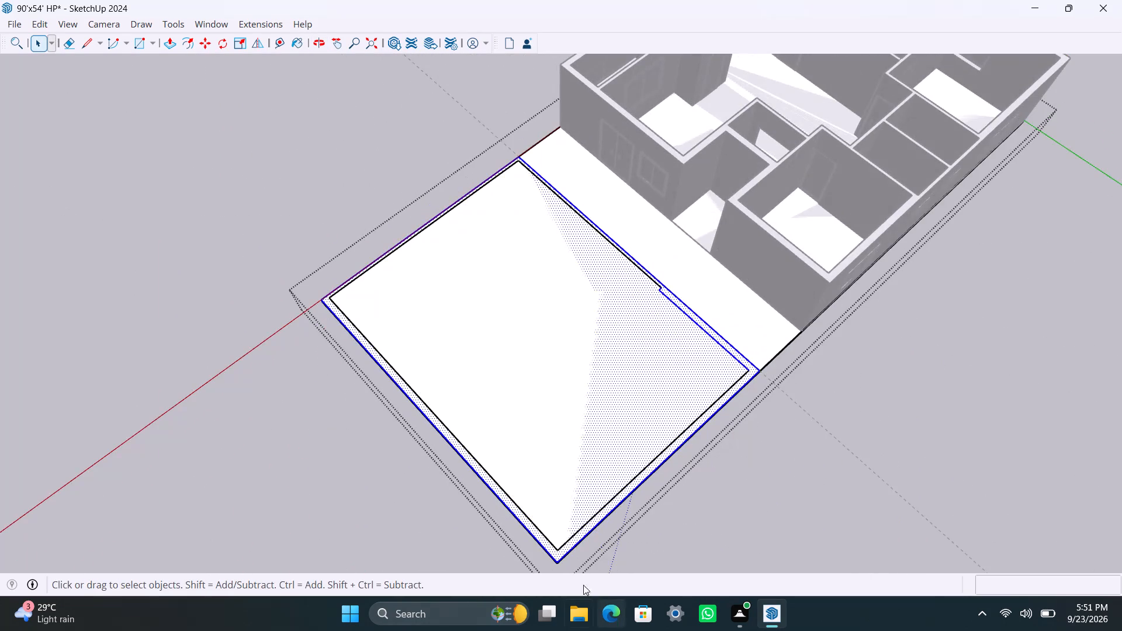
scroll(571, 544, "up", 4)
scroll(538, 467, "up", 5)
scroll(552, 455, "down", 5)
middle_click_drag(557, 449, 458, 394)
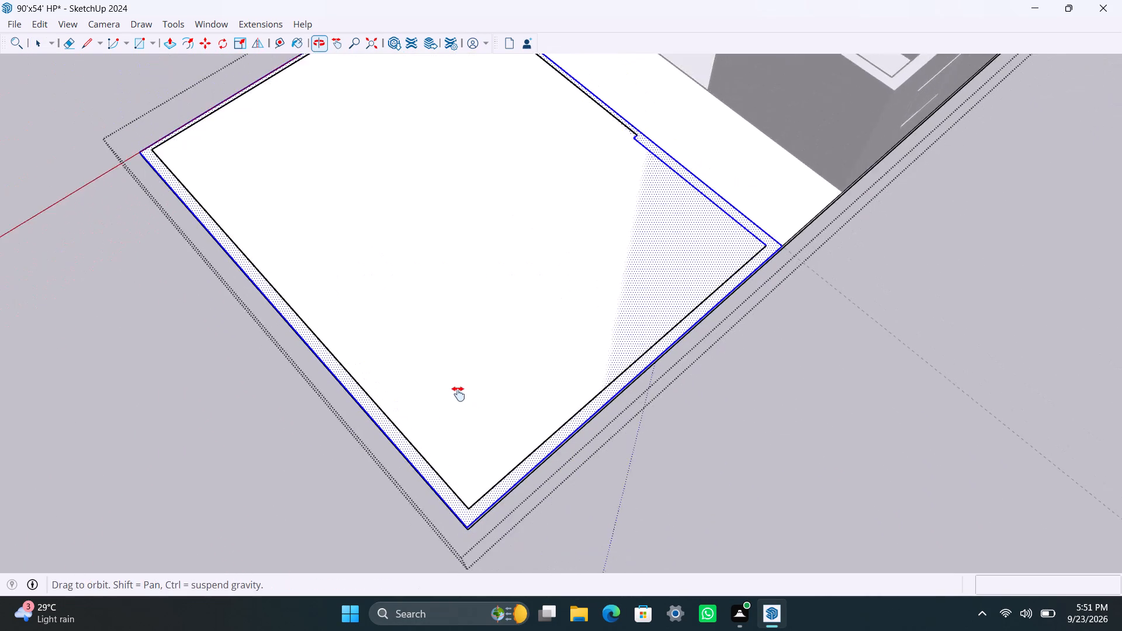
middle_click_drag(458, 394, 453, 391)
scroll(475, 456, "up", 4)
middle_click_drag(466, 481, 266, 234)
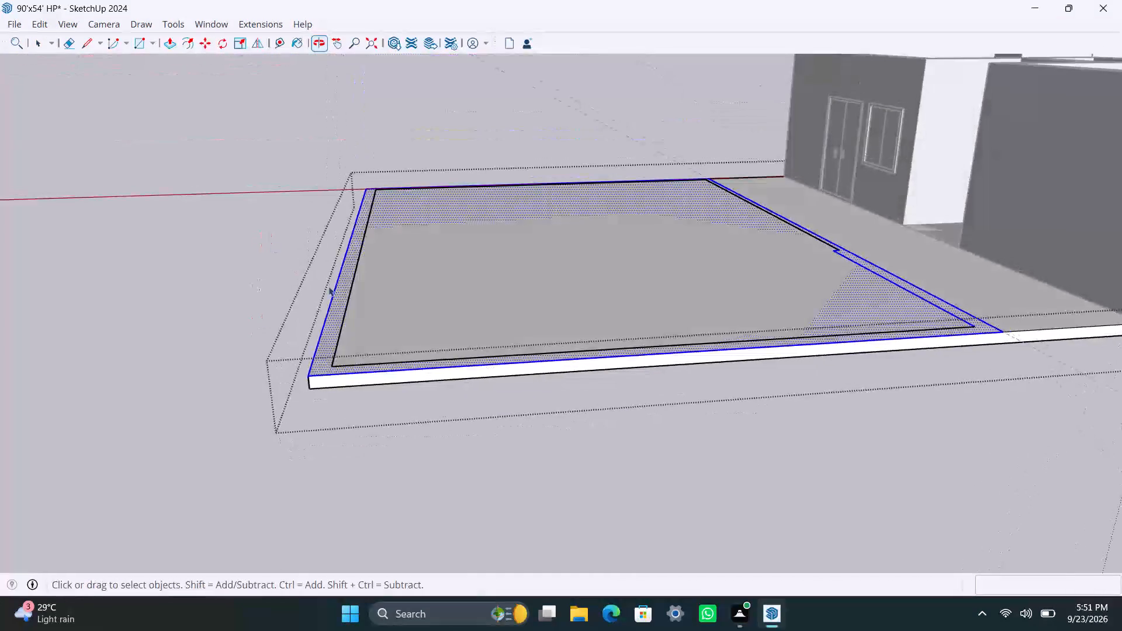
scroll(445, 331, "up", 3)
middle_click_drag(499, 332, 419, 491)
scroll(483, 411, "down", 4)
middle_click_drag(497, 358, 432, 445)
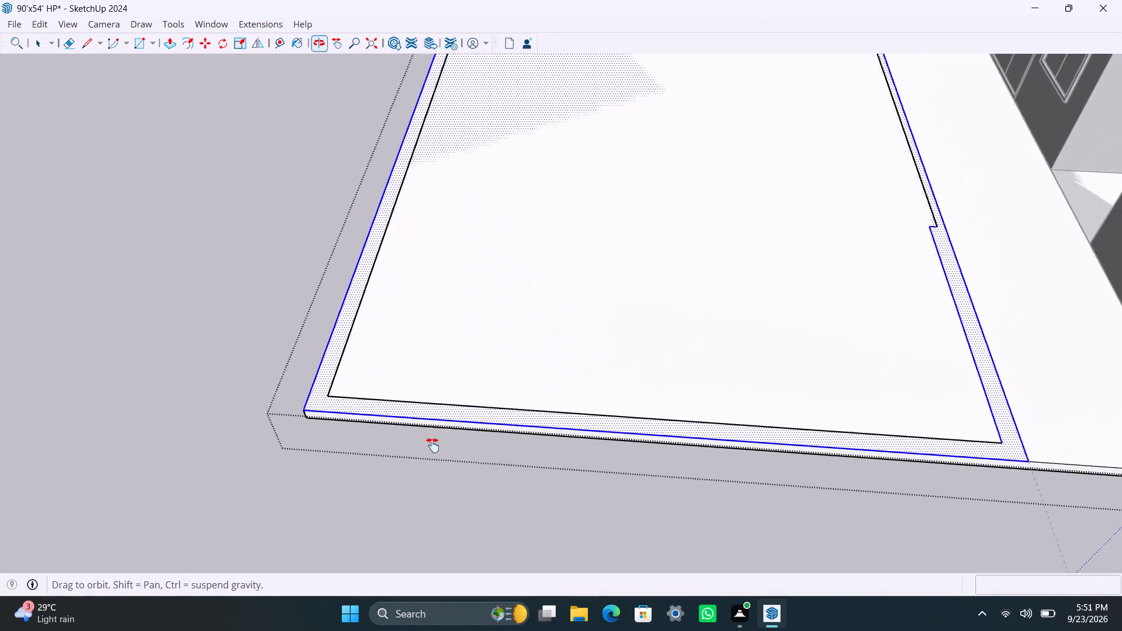
middle_click_drag(432, 445, 430, 449)
scroll(677, 391, "down", 5)
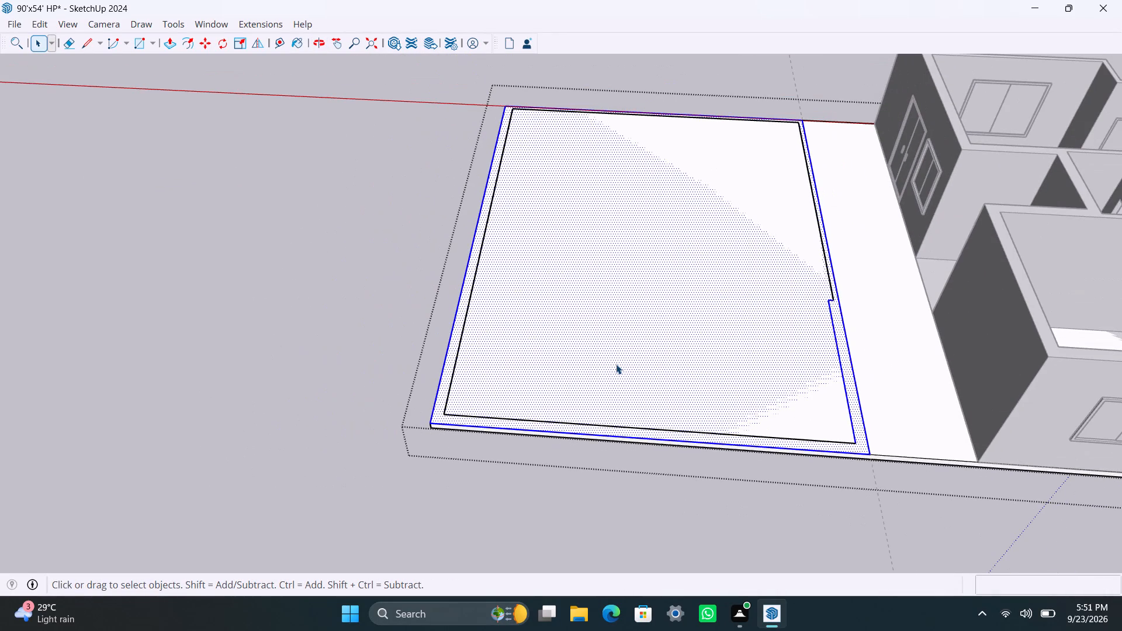
middle_click_drag(604, 355, 583, 437)
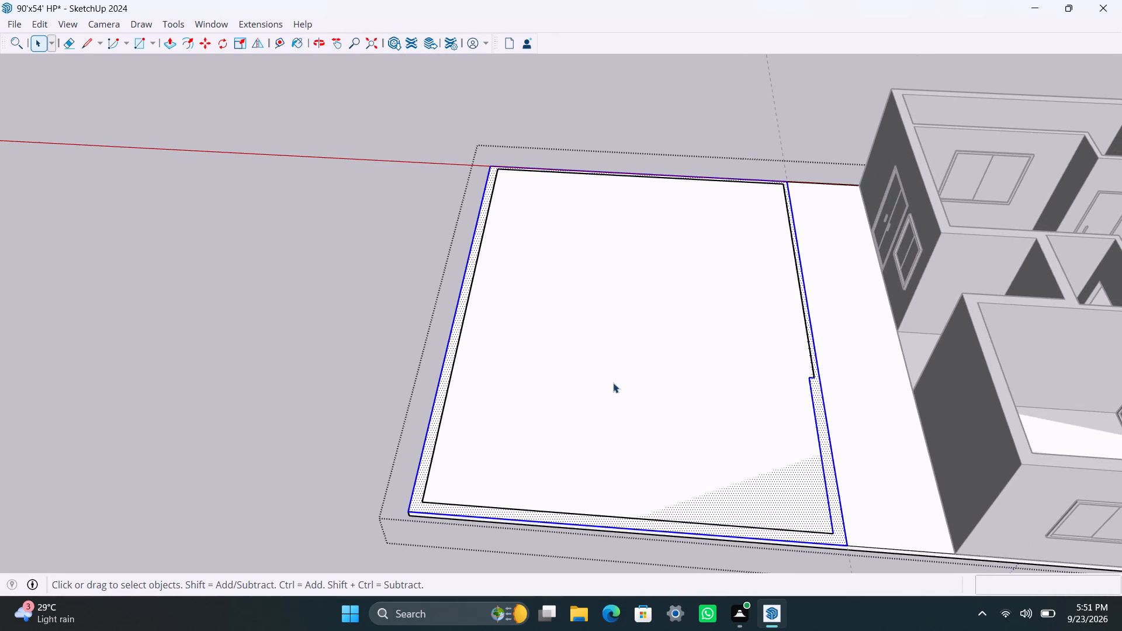
middle_click_drag(624, 385, 653, 518)
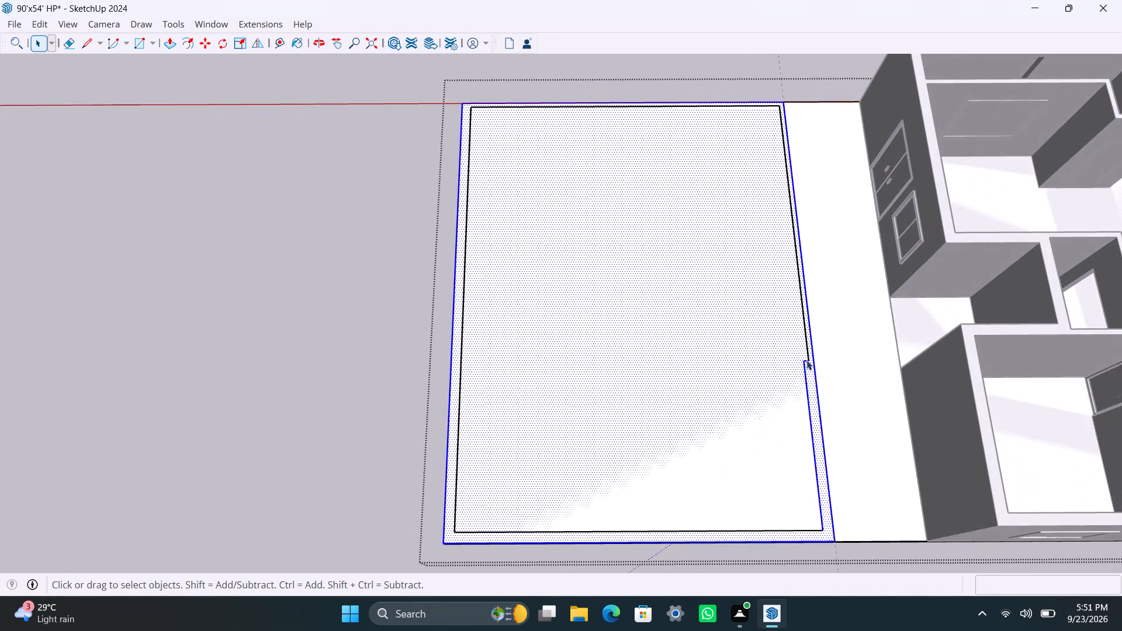
scroll(809, 358, "up", 17)
scroll(809, 364, "up", 8)
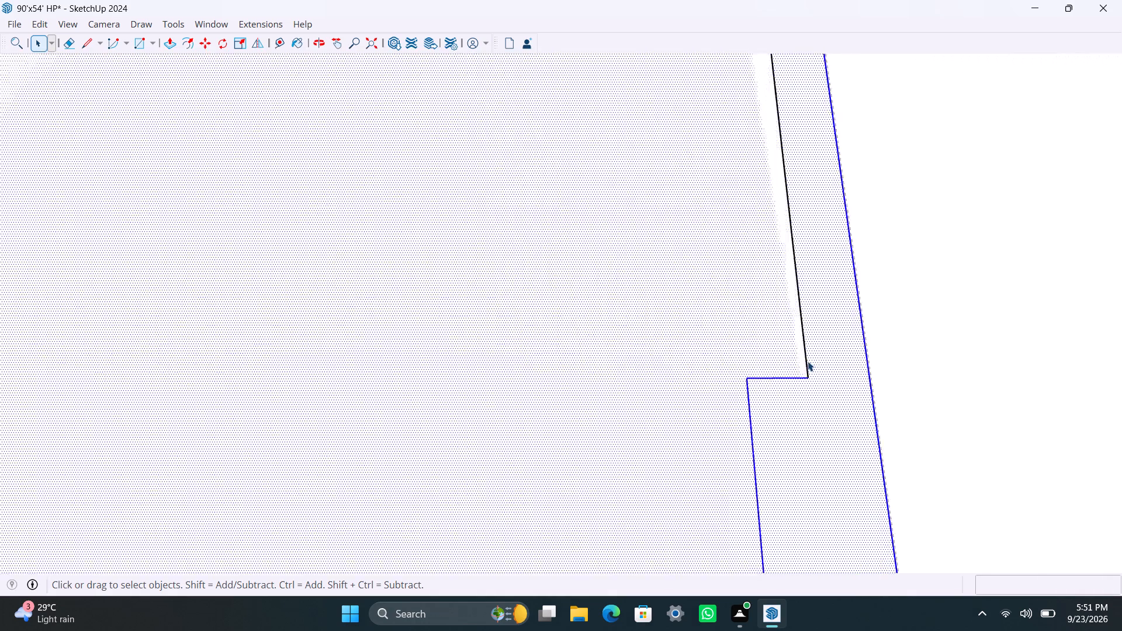
left_click(808, 360)
left_click(836, 372)
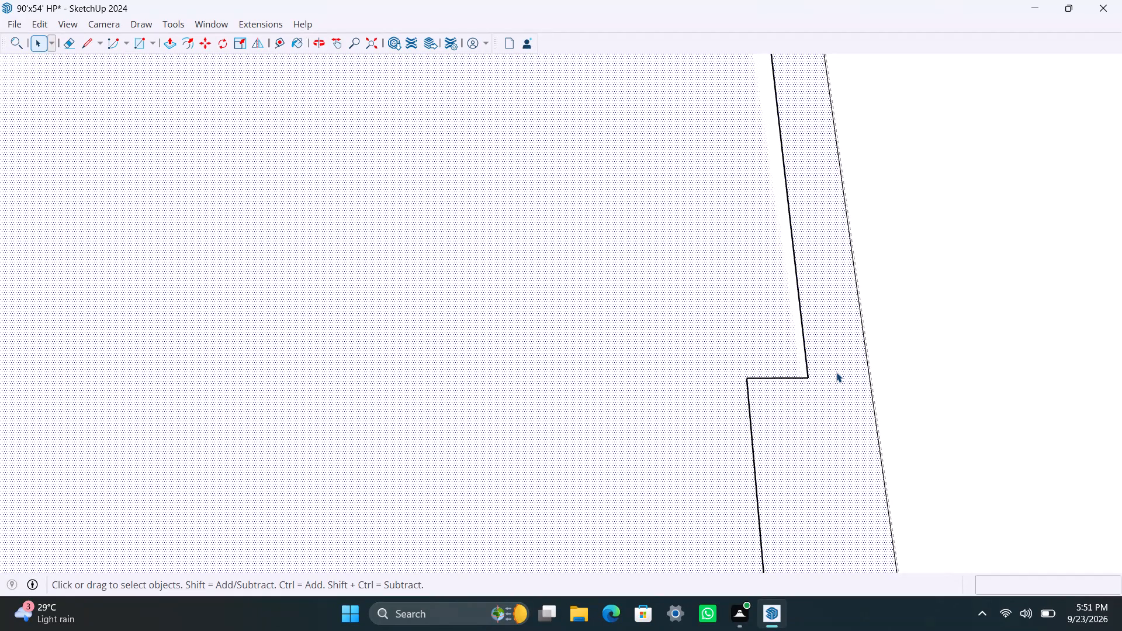
left_click(807, 365)
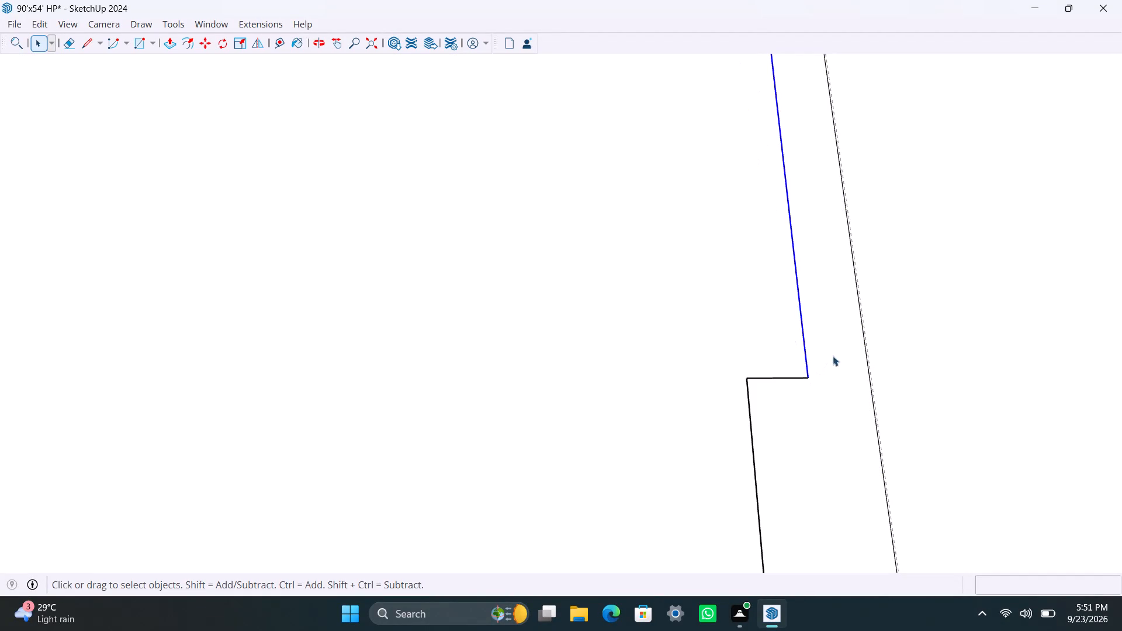
left_click(863, 337)
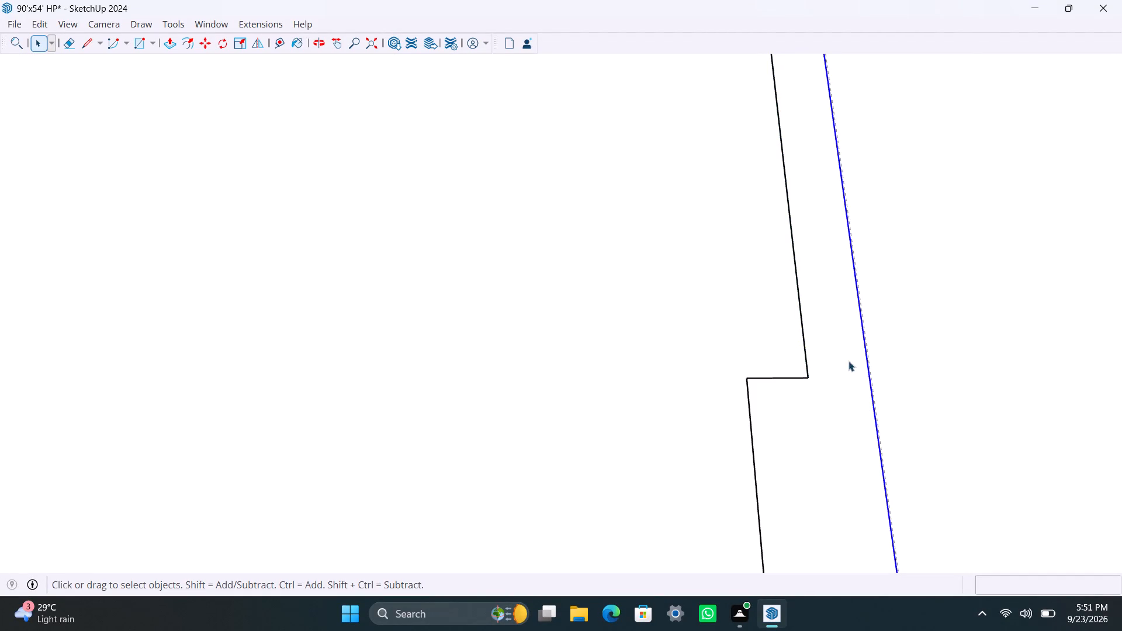
Delete the long inner outline edge on the house-facing side, between the step and the inner corner.
left_click(806, 361)
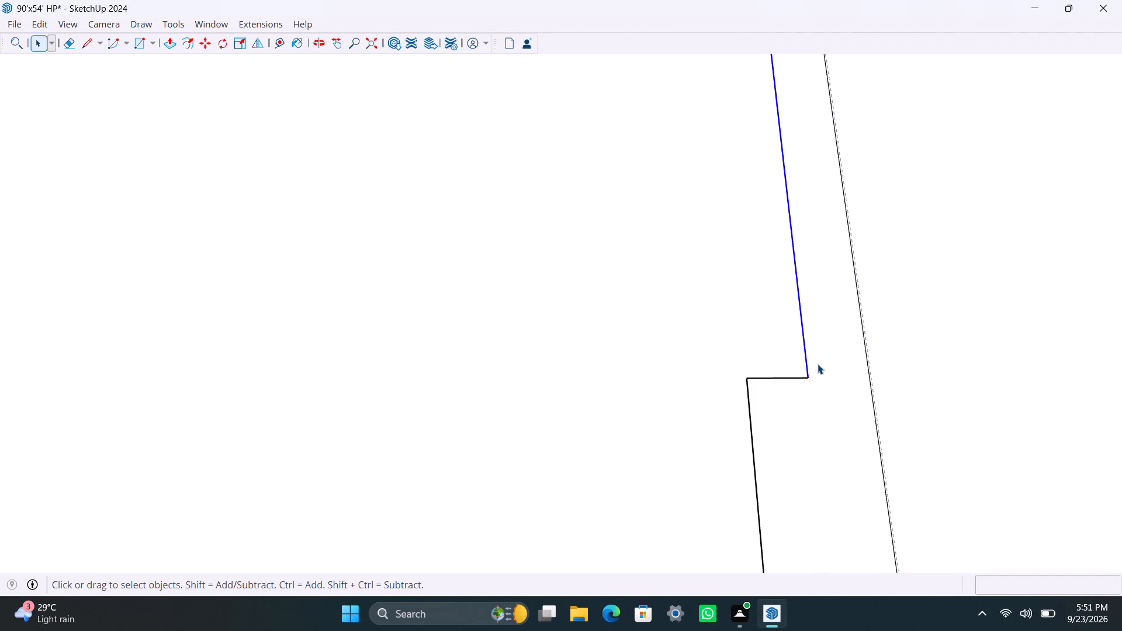
key("Delete")
Redraw the missing inner wall edge as a line from the open inner corner to the step's outer endpoint.
scroll(798, 372, "down", 20)
scroll(798, 372, "down", 12)
scroll(614, 401, "down", 2)
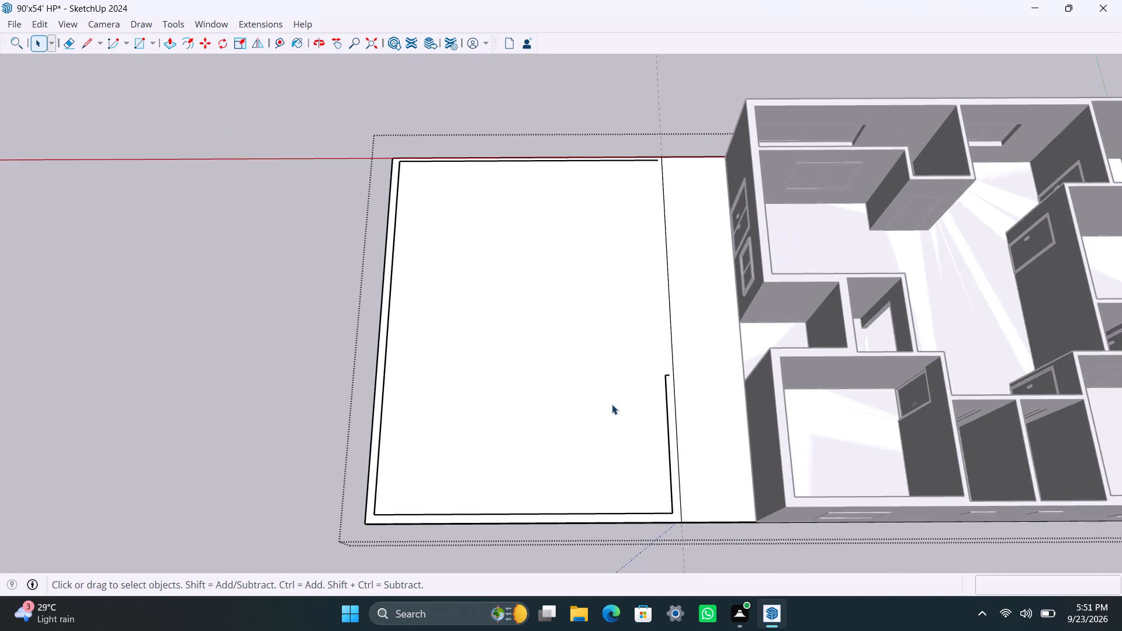
middle_click_drag(612, 405, 615, 501)
scroll(680, 403, "up", 3)
middle_click_drag(643, 287, 641, 373, "shift")
key("l")
left_click_drag(652, 126, 652, 148)
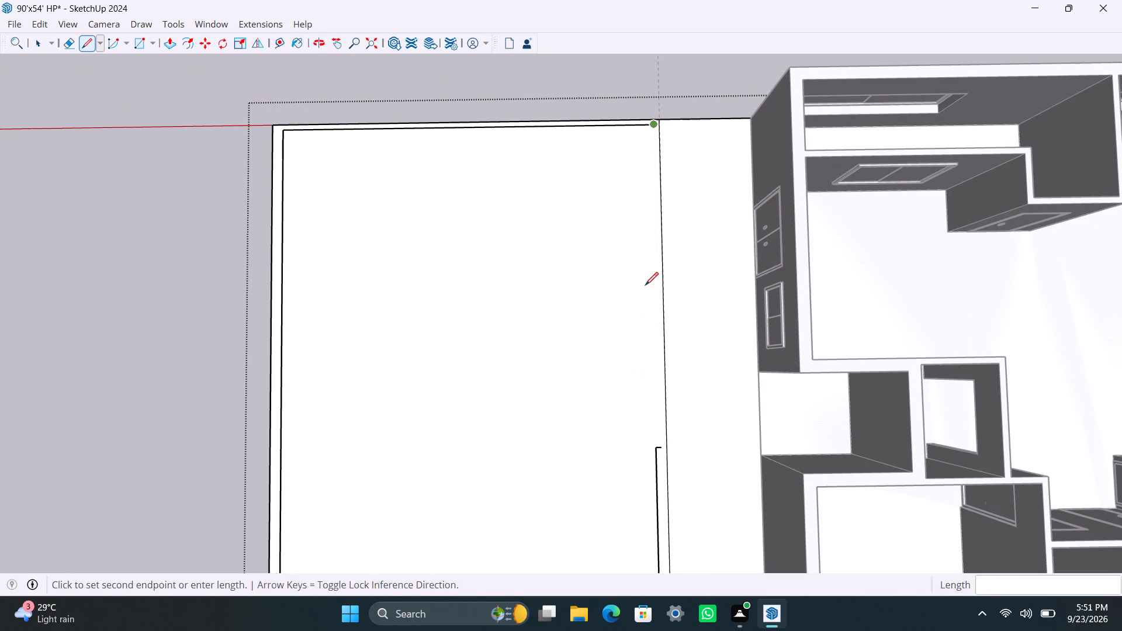
left_click(661, 443)
key("space")
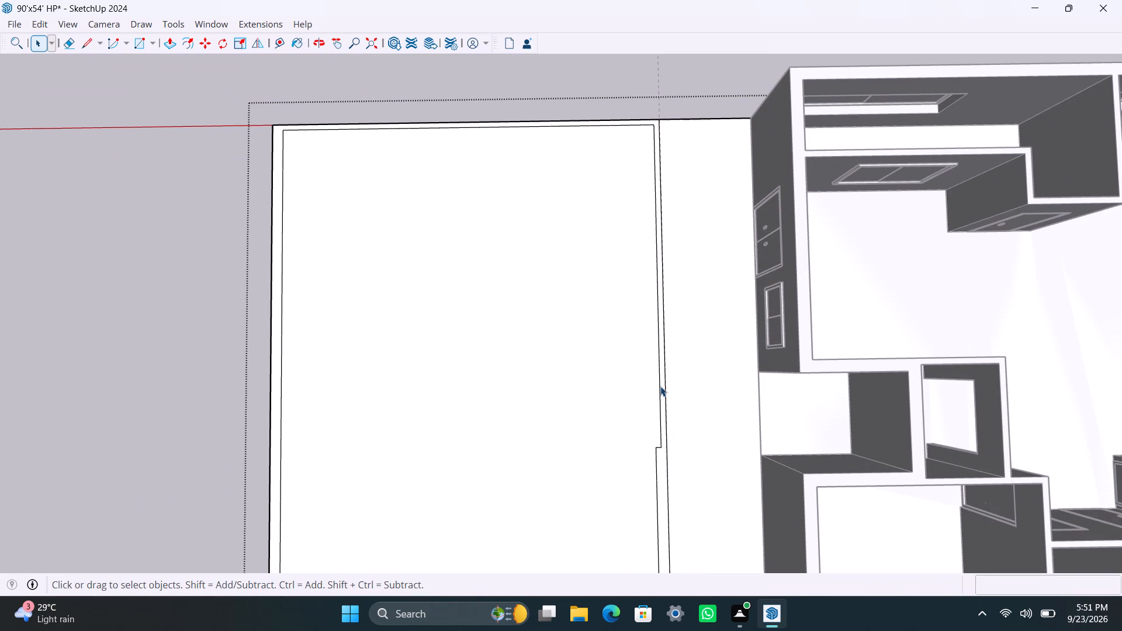
Extrude the stepped wall strip face upward by 10' with Push/Pull to raise the front walls.
scroll(660, 384, "up", 7)
left_click(664, 365)
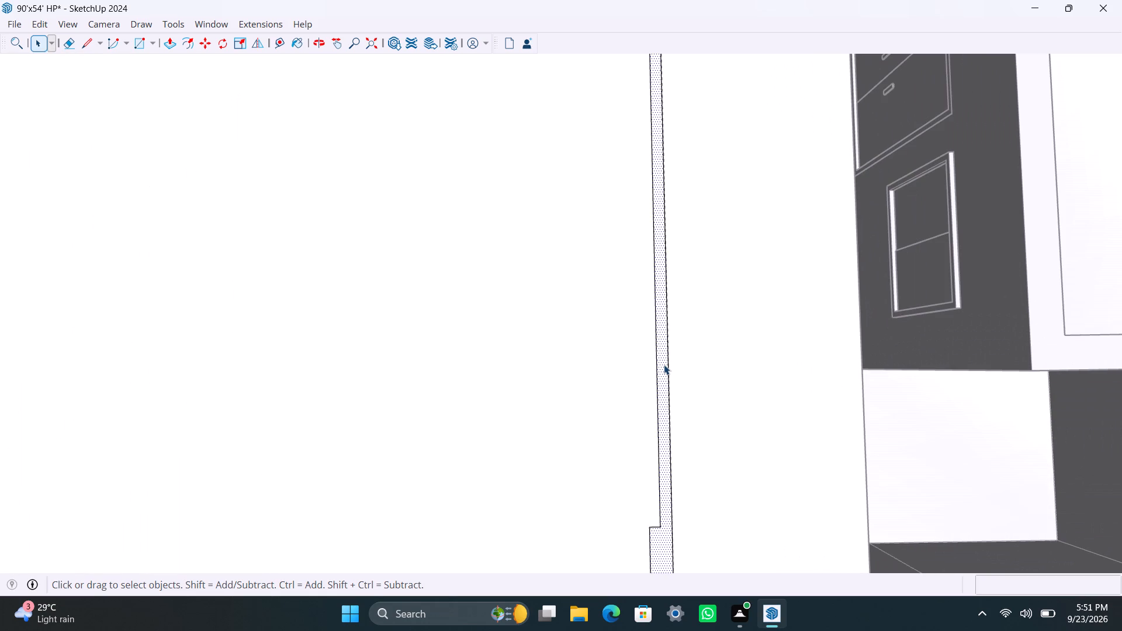
key("p")
left_click(664, 363)
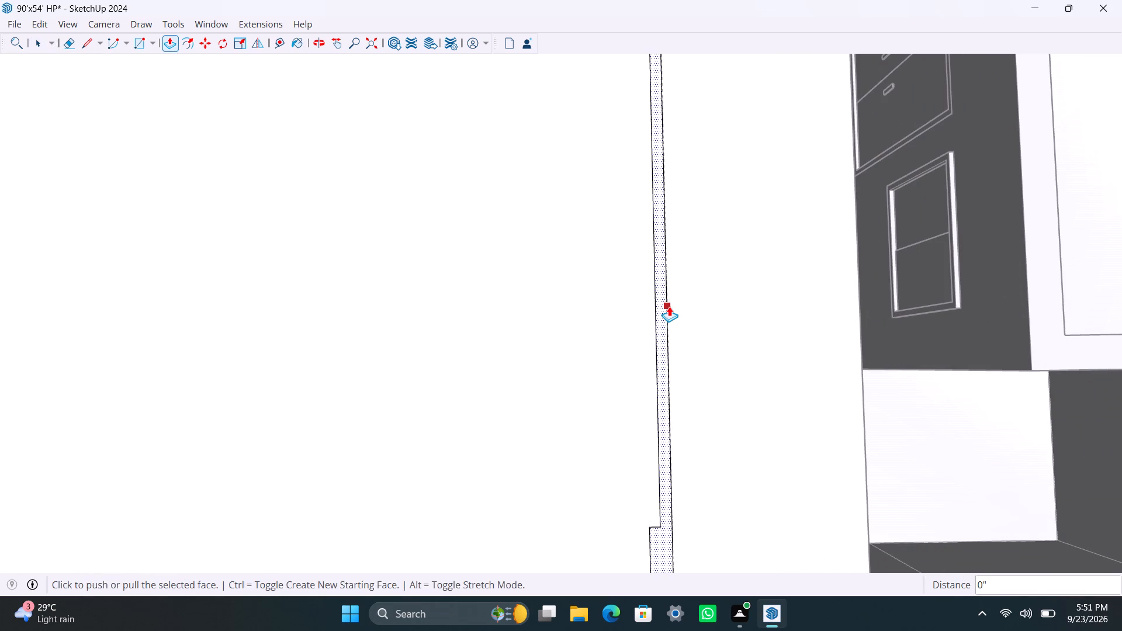
left_click(659, 341)
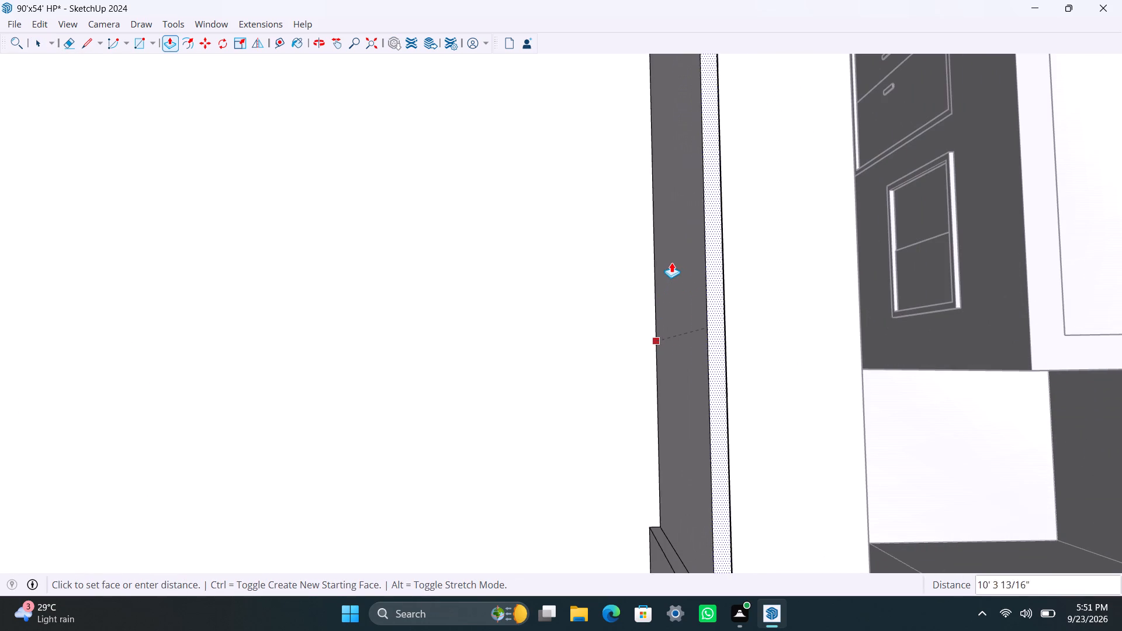
type("10")
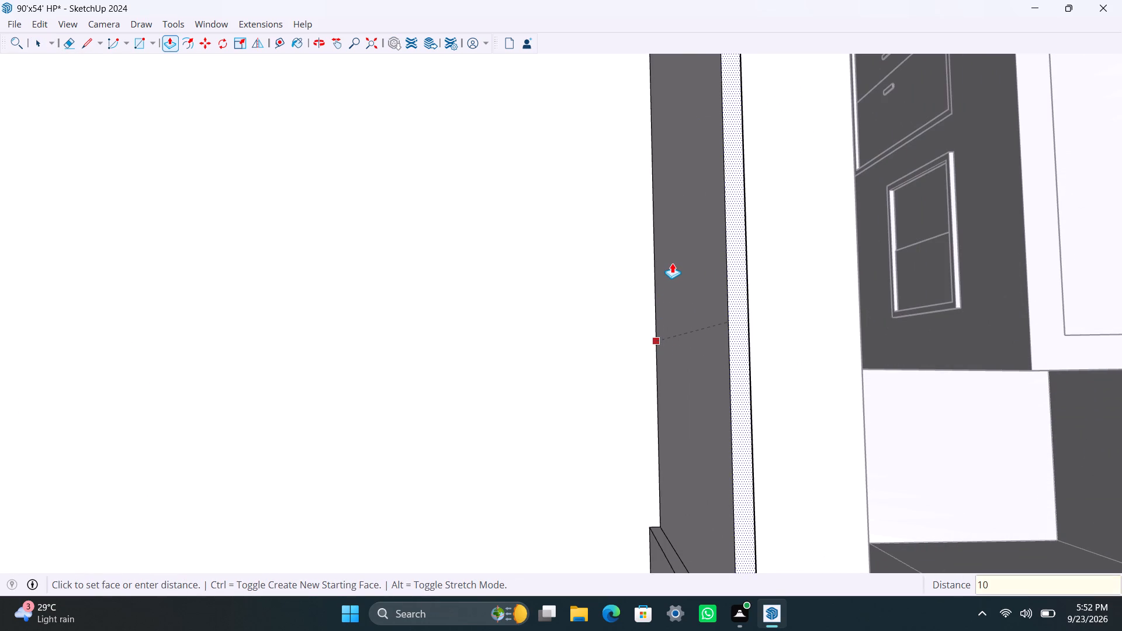
key("apostrophe")
key("Return")
key("space")
Examine the raised walls of the front slab from above and from several sides.
scroll(671, 268, "down", 14)
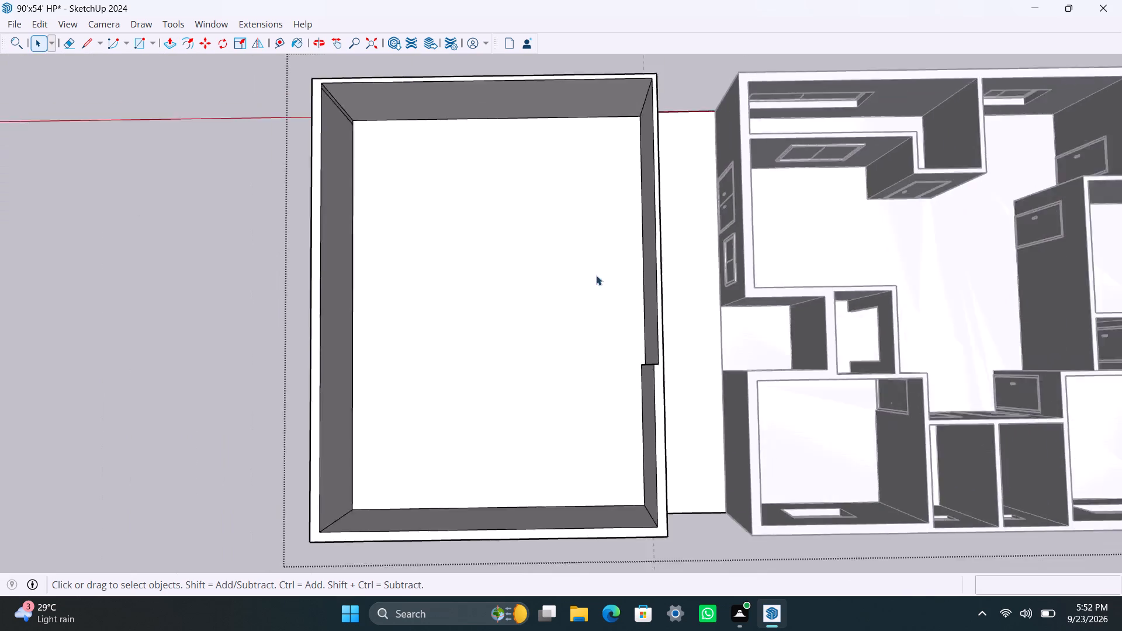
scroll(596, 275, "down", 11)
middle_click_drag(555, 370, 1121, 234)
scroll(646, 342, "up", 5)
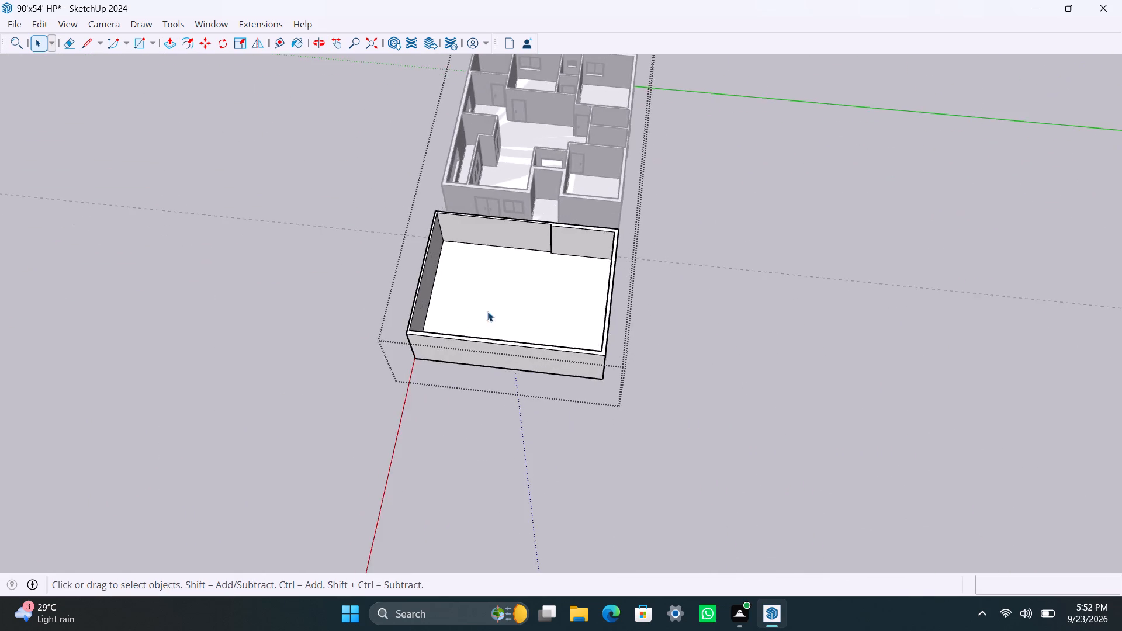
scroll(487, 311, "up", 3)
middle_click_drag(477, 328, 1016, 272)
scroll(476, 411, "up", 4)
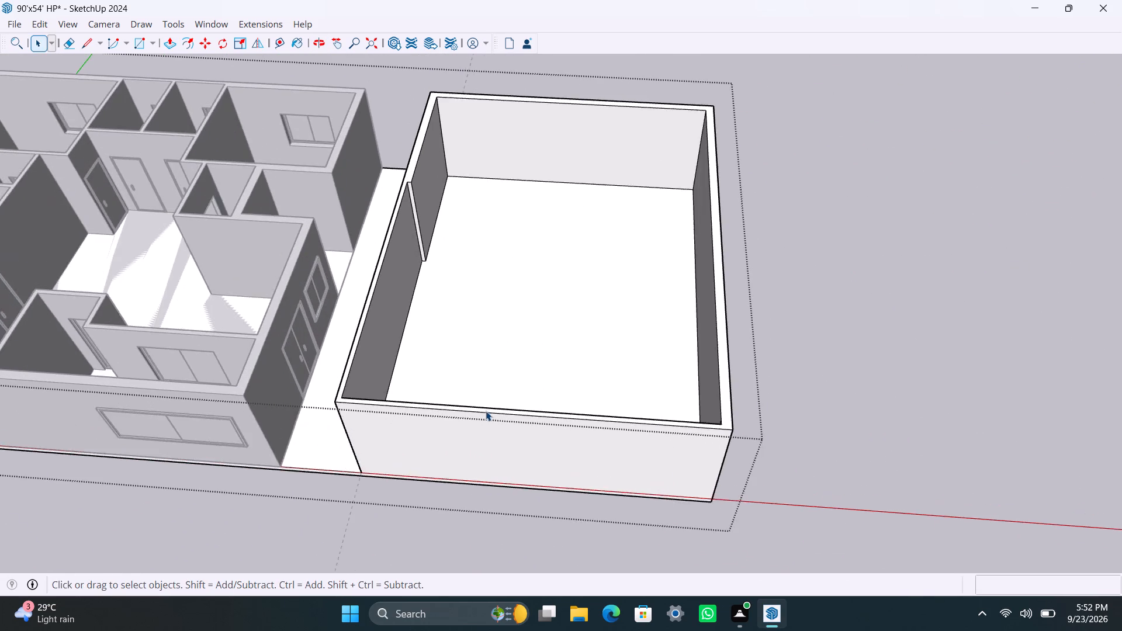
Save the model with the raised front walls.
scroll(486, 390, "down", 10)
middle_click_drag(491, 394, 612, 394)
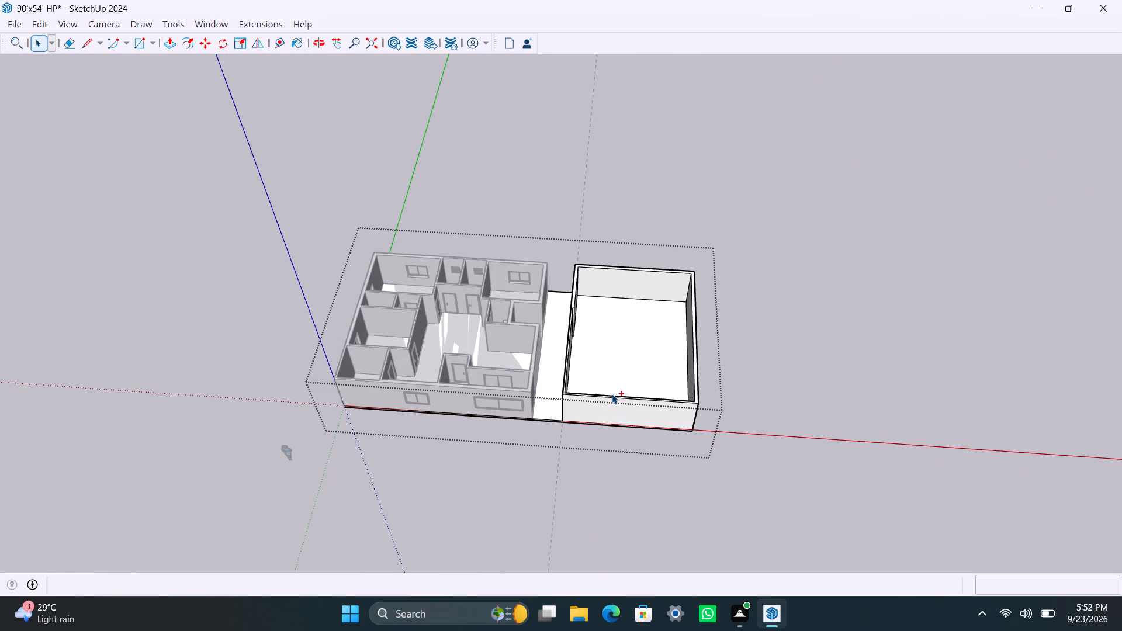
key("ctrl+s")
Close the open group and delete all guides from the model.
scroll(599, 376, "up", 4)
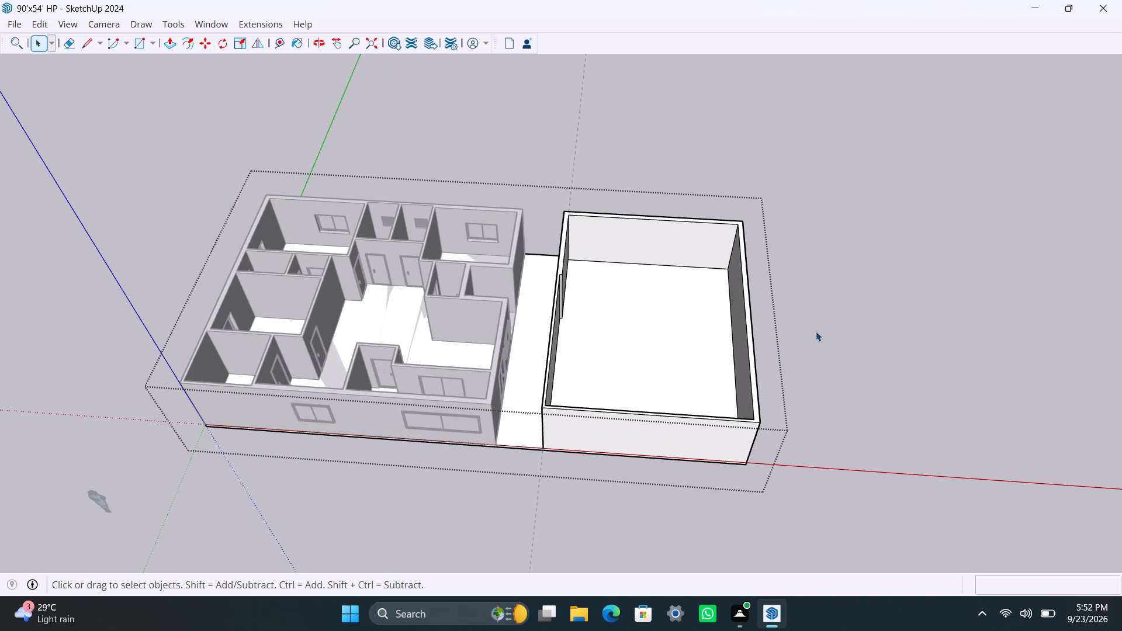
left_click(816, 330)
scroll(607, 352, "up", 1)
scroll(580, 333, "down", 5)
scroll(579, 333, "up", 2)
scroll(564, 332, "down", 4)
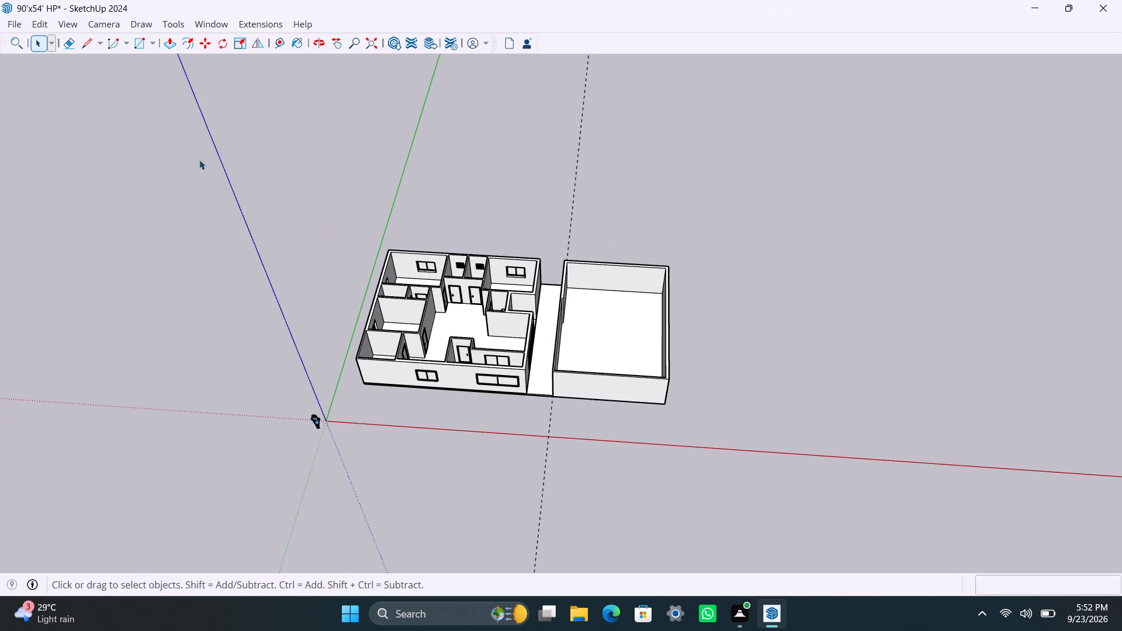
left_click(32, 30)
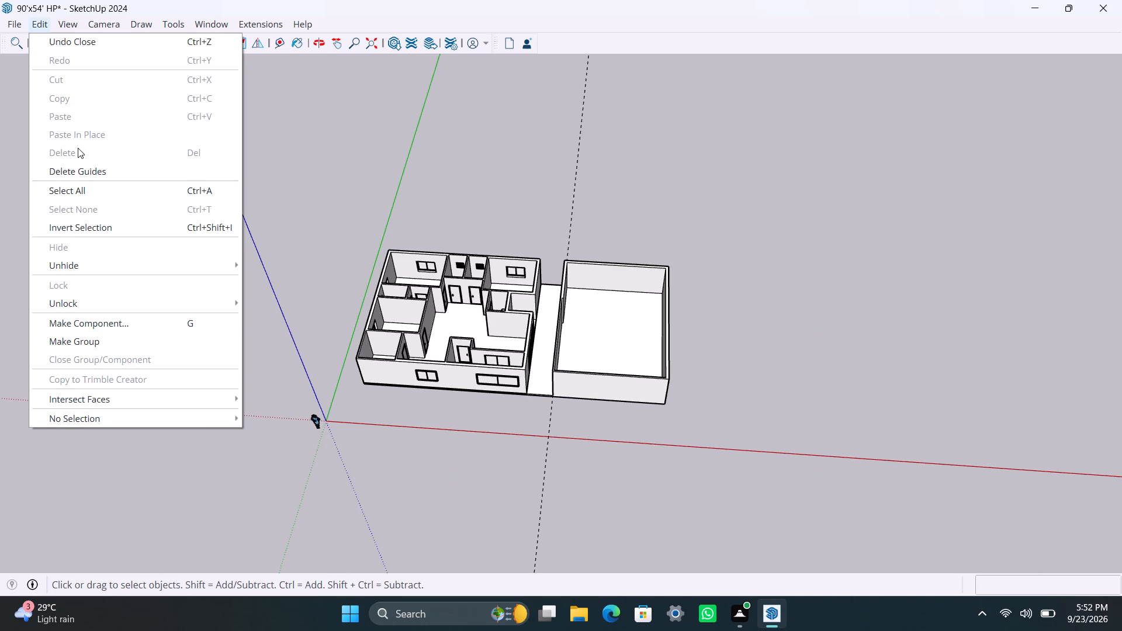
left_click(78, 173)
Examine the gap between the house and the front walls from above and from a low side angle.
scroll(628, 311, "up", 7)
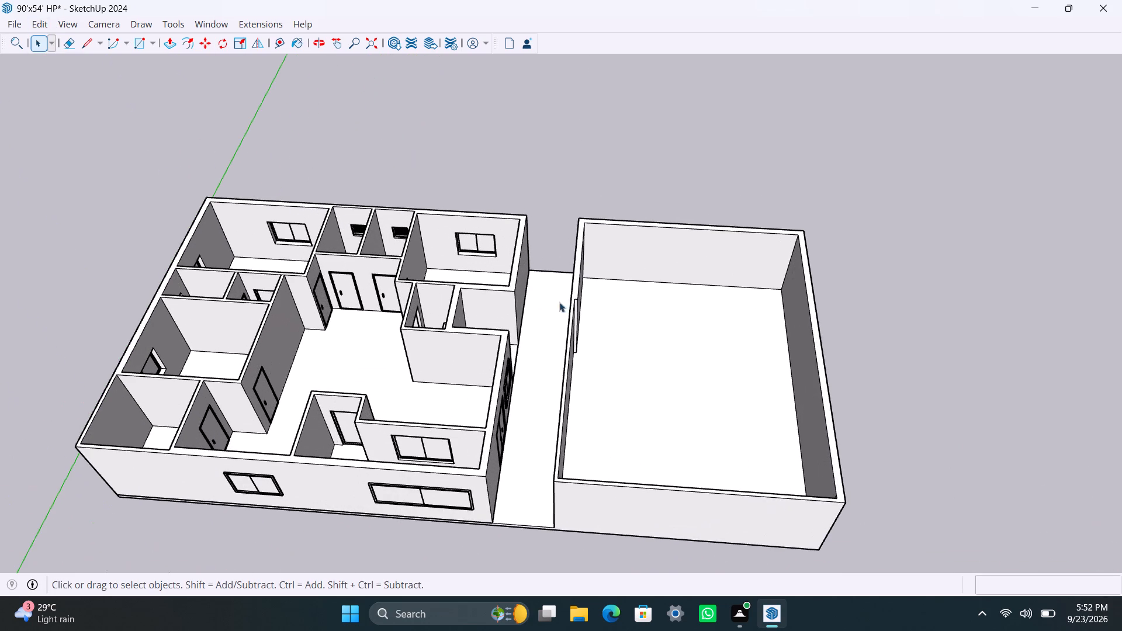
scroll(598, 394, "up", 5)
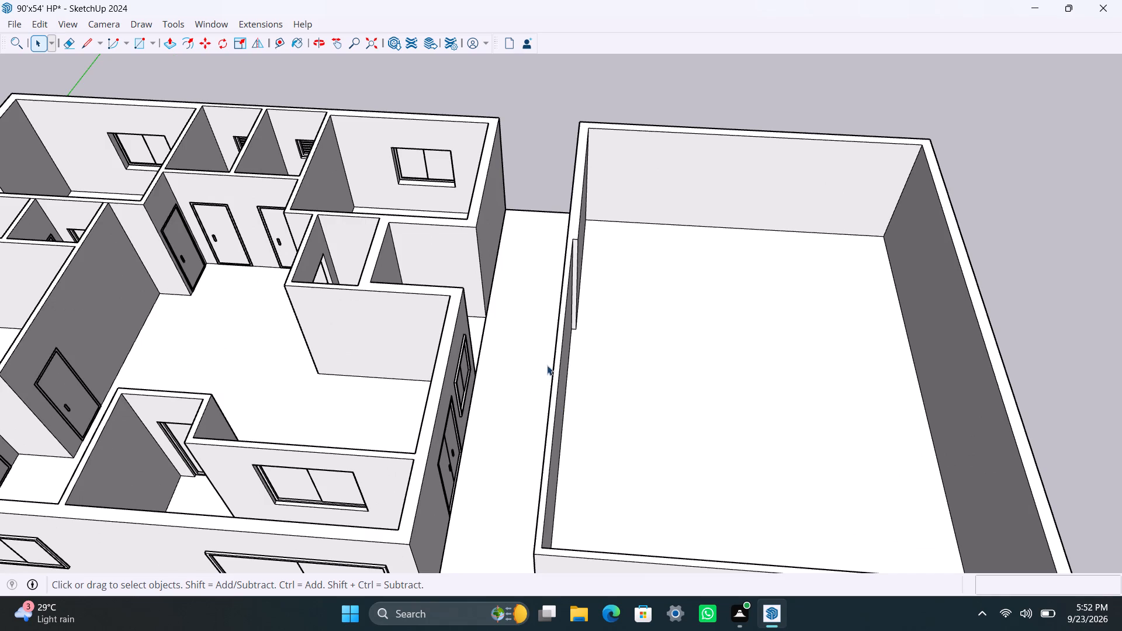
scroll(566, 387, "up", 2)
scroll(601, 329, "down", 11)
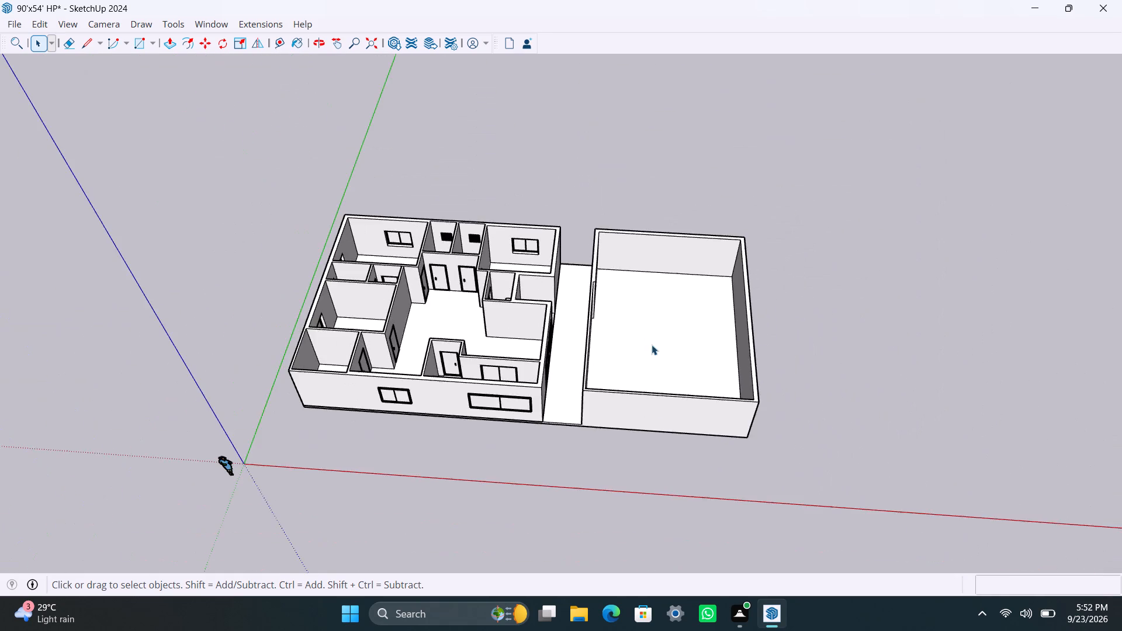
scroll(660, 358, "up", 8)
middle_click_drag(531, 431, 735, 242)
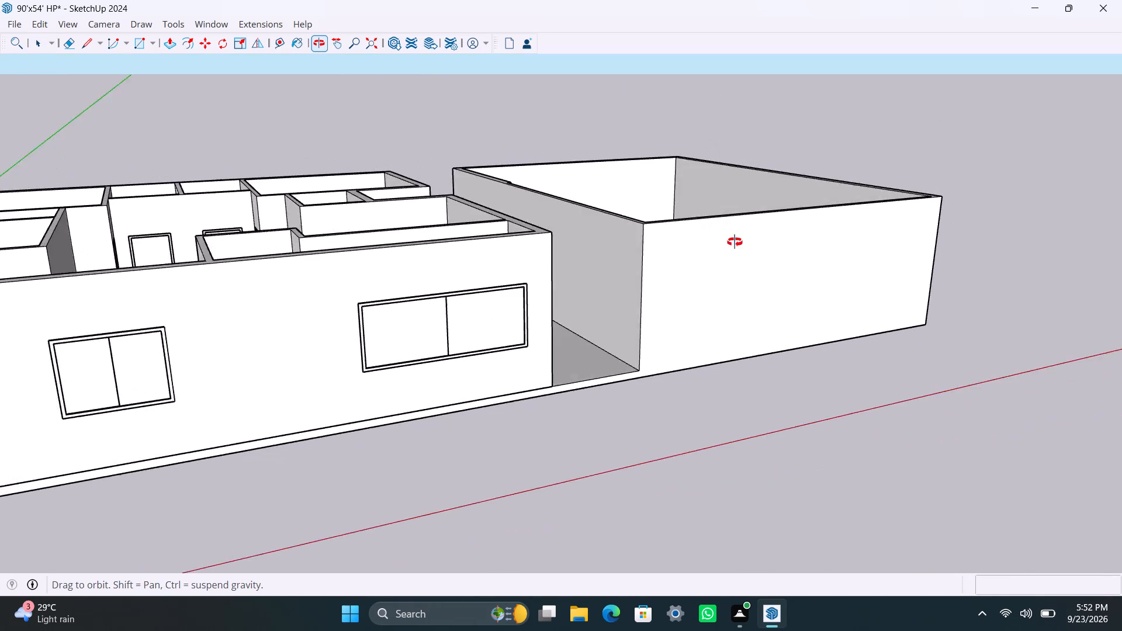
middle_click_drag(735, 242, 610, 515)
scroll(518, 393, "down", 6)
scroll(587, 382, "down", 5)
middle_click_drag(590, 394, 506, 408)
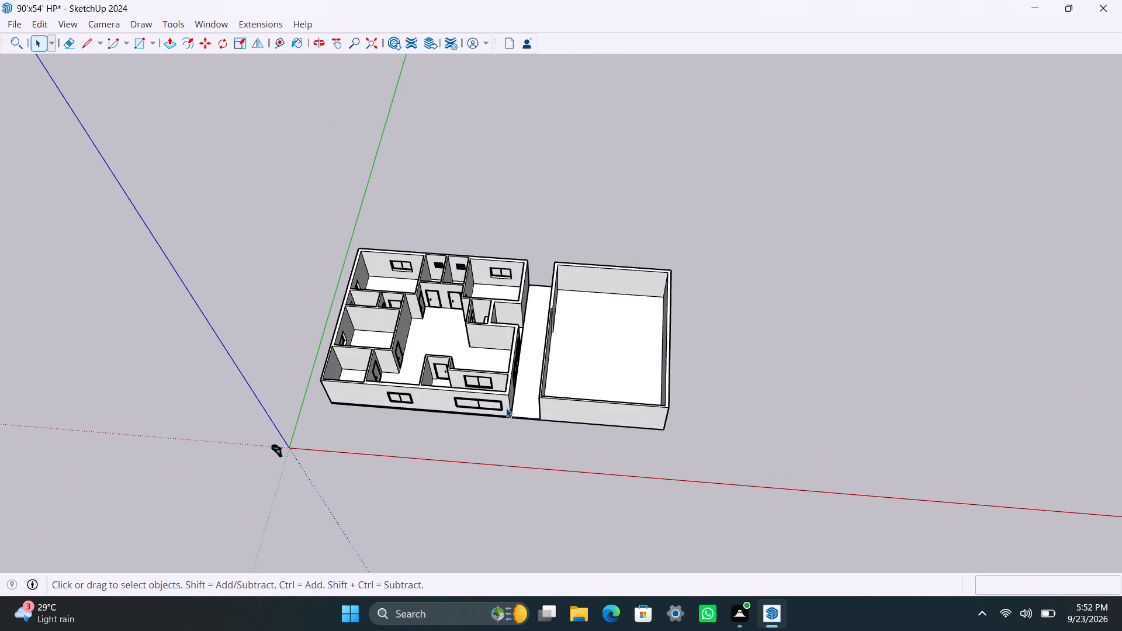
Save the model with the guides removed, leaving nothing selected.
key("ctrl+s")
scroll(536, 404, "up", 3)
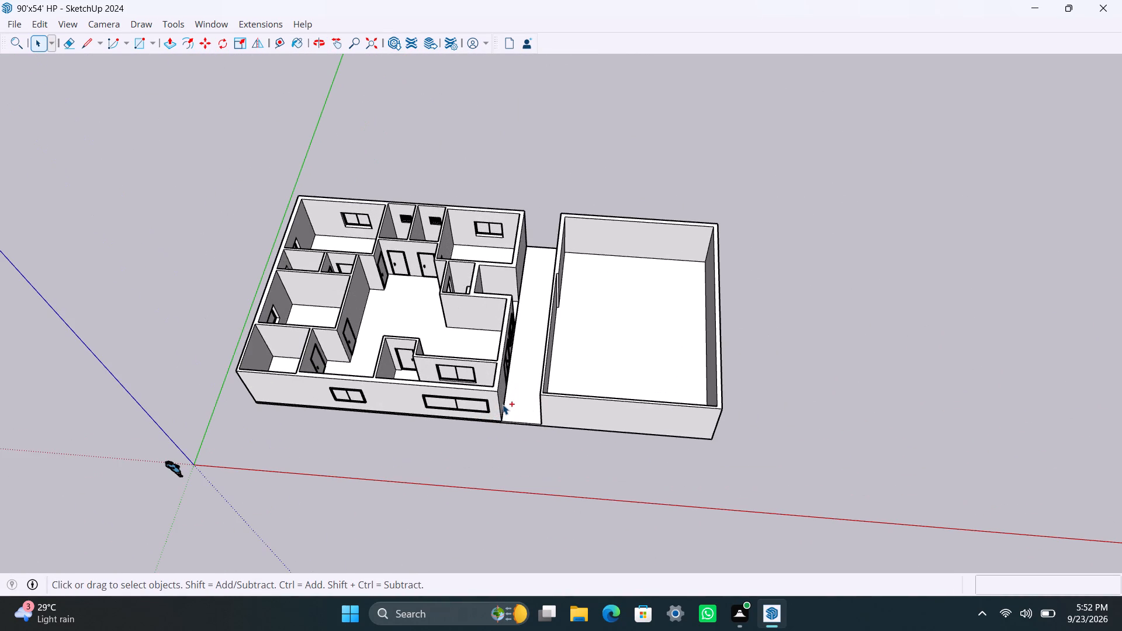
key("ctrl+s")
left_click(503, 404, "ctrl")
scroll(512, 404, "up", 5)
left_click(512, 403)
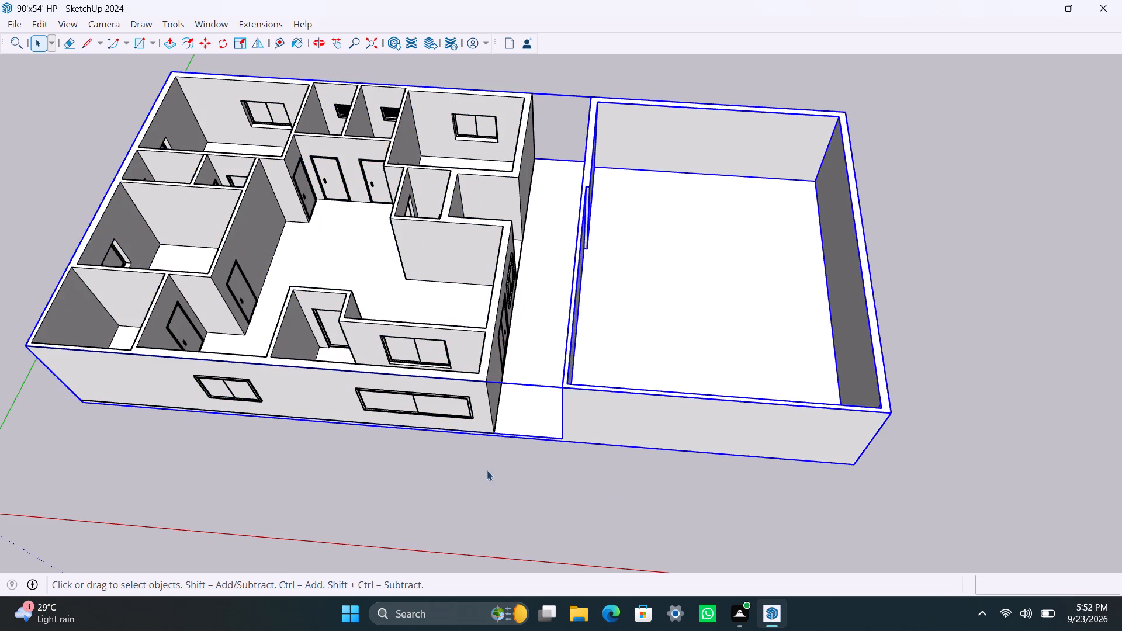
left_click(487, 470)
key("ctrl+s")
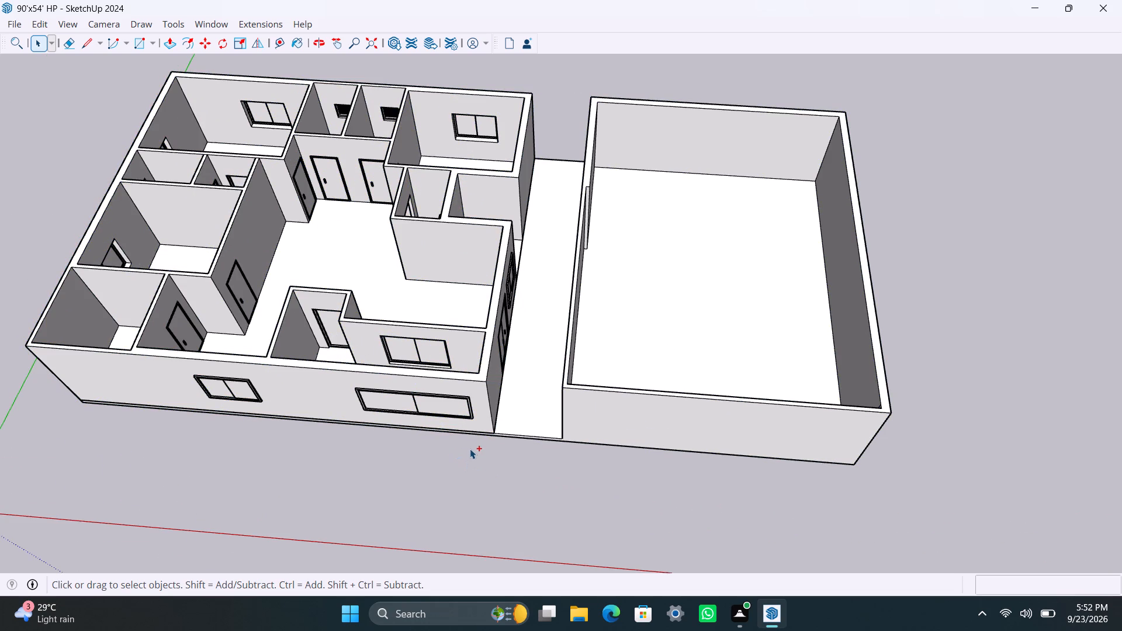
scroll(470, 449, "down", 10)
key("ctrl+s")
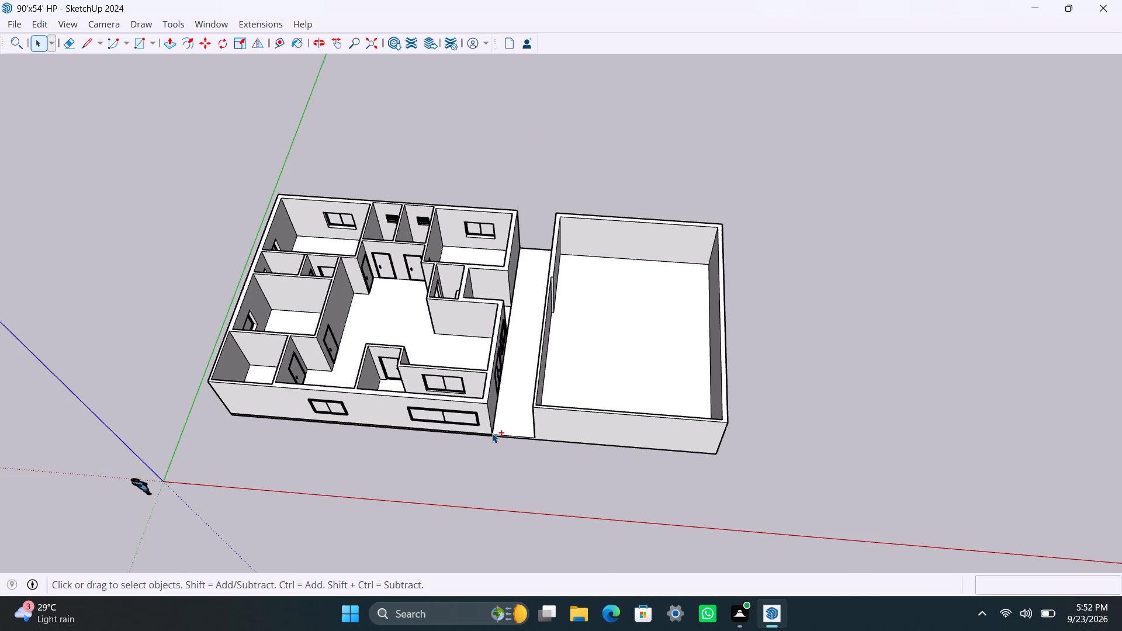
Examine the whole house and the walled front slab from several angles and distances.
scroll(492, 435, "up", 3)
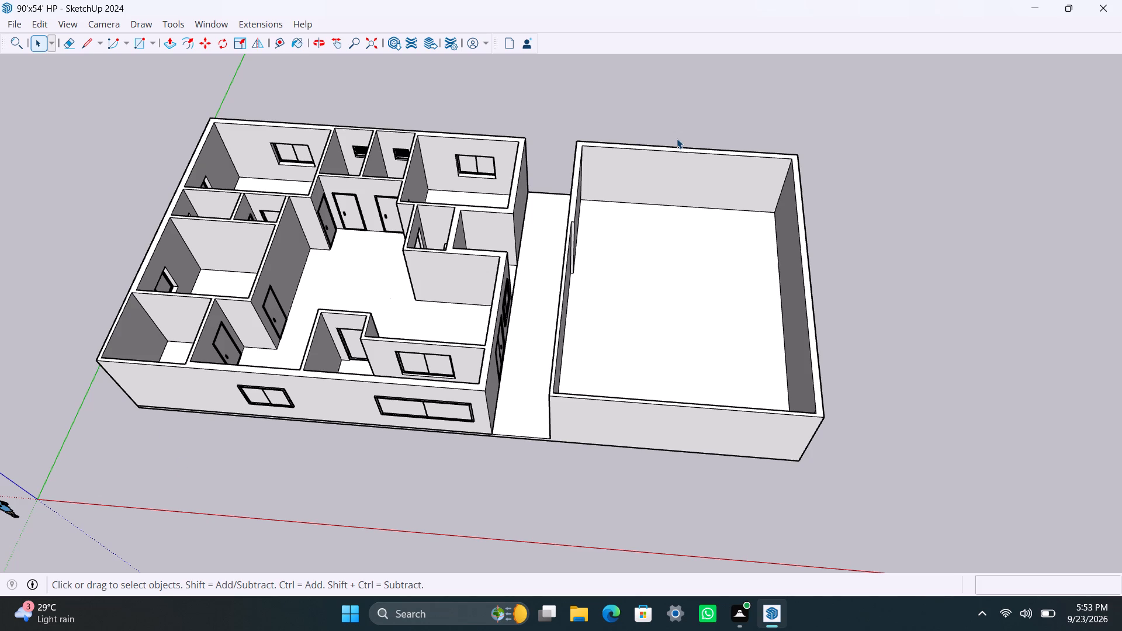
scroll(597, 359, "down", 11)
middle_click_drag(644, 380, 555, 414)
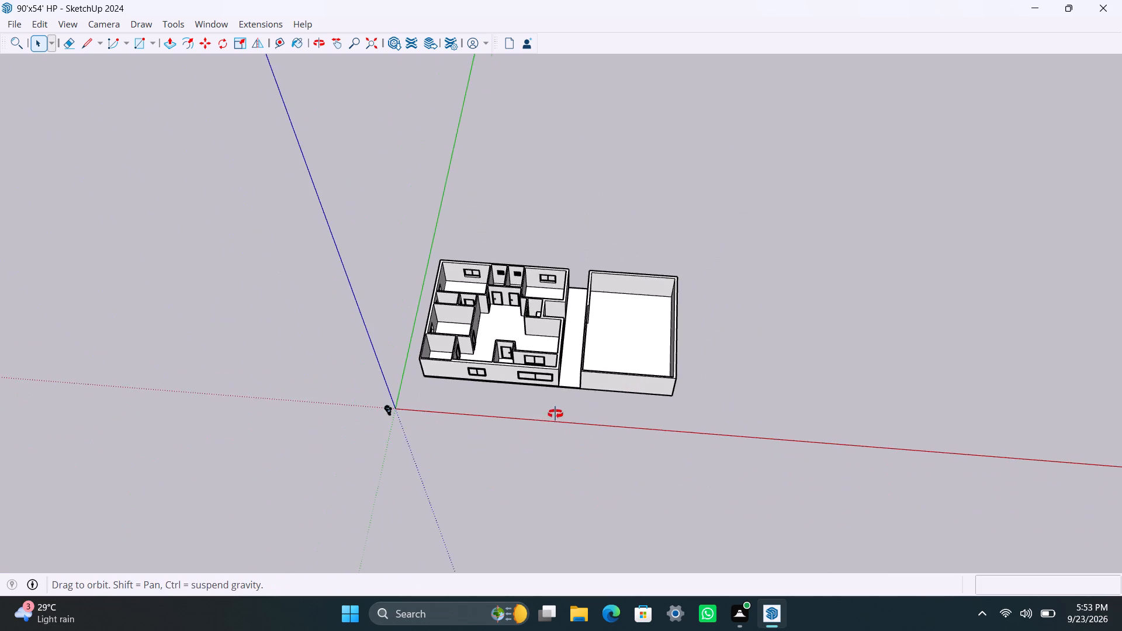
middle_click_drag(555, 414, 858, 345)
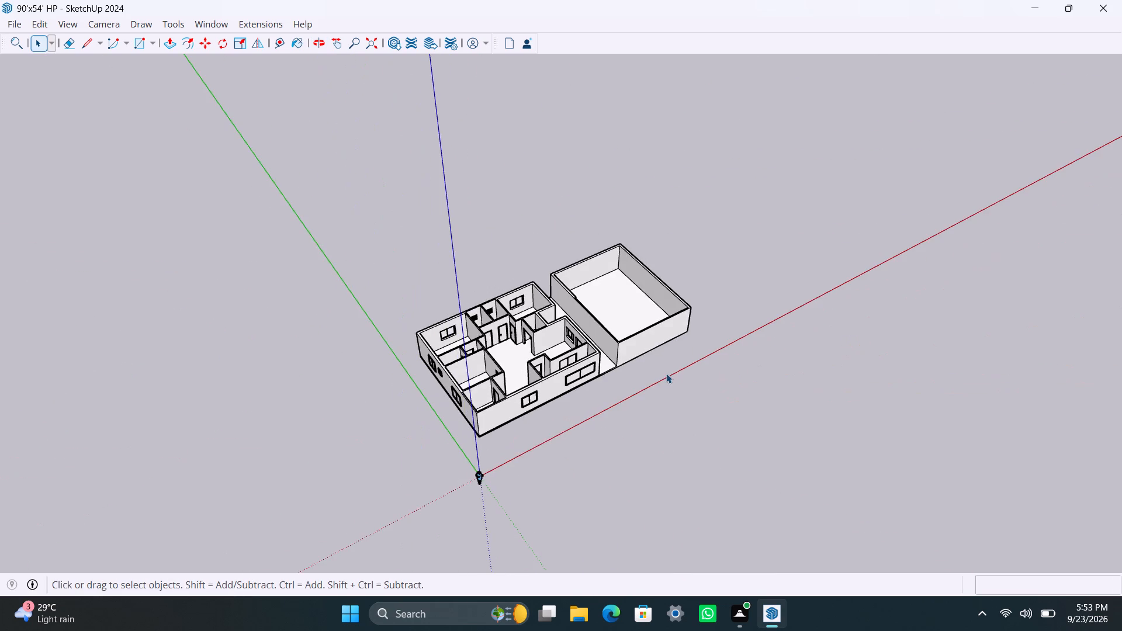
scroll(597, 352, "up", 8)
scroll(598, 261, "up", 10)
scroll(613, 326, "down", 6)
scroll(667, 299, "down", 6)
middle_click_drag(780, 368, 525, 273)
scroll(583, 289, "down", 6)
scroll(637, 317, "up", 5)
middle_click_drag(590, 359, 603, 503)
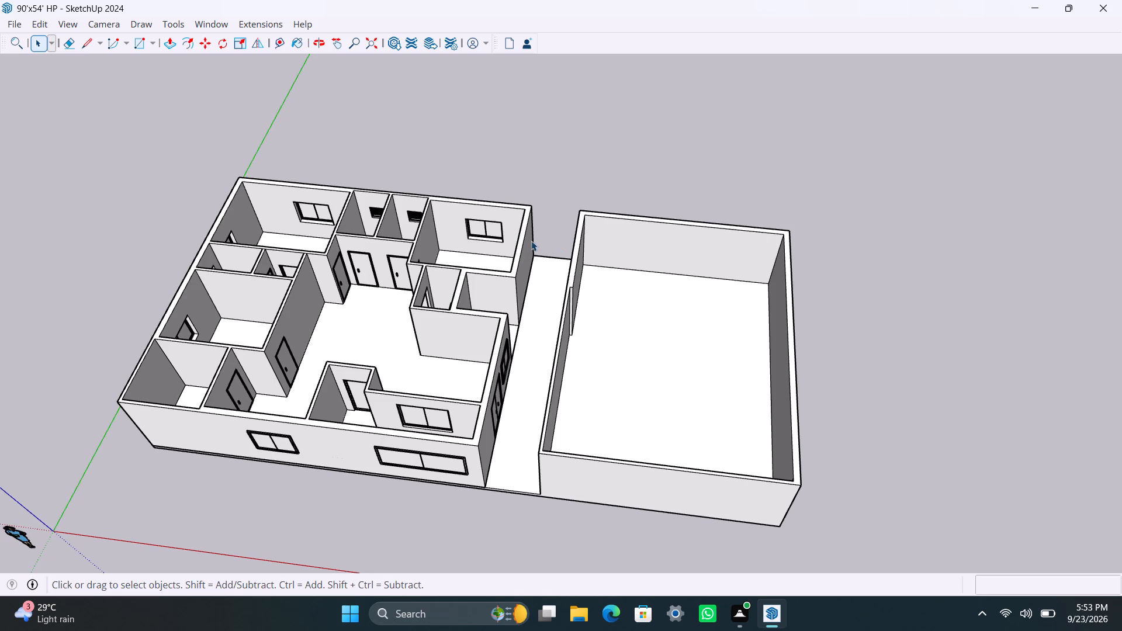
scroll(602, 390, "down", 6)
scroll(610, 407, "up", 3)
middle_click_drag(631, 411, 772, 381, "shift")
scroll(736, 380, "up", 3)
scroll(728, 247, "up", 2)
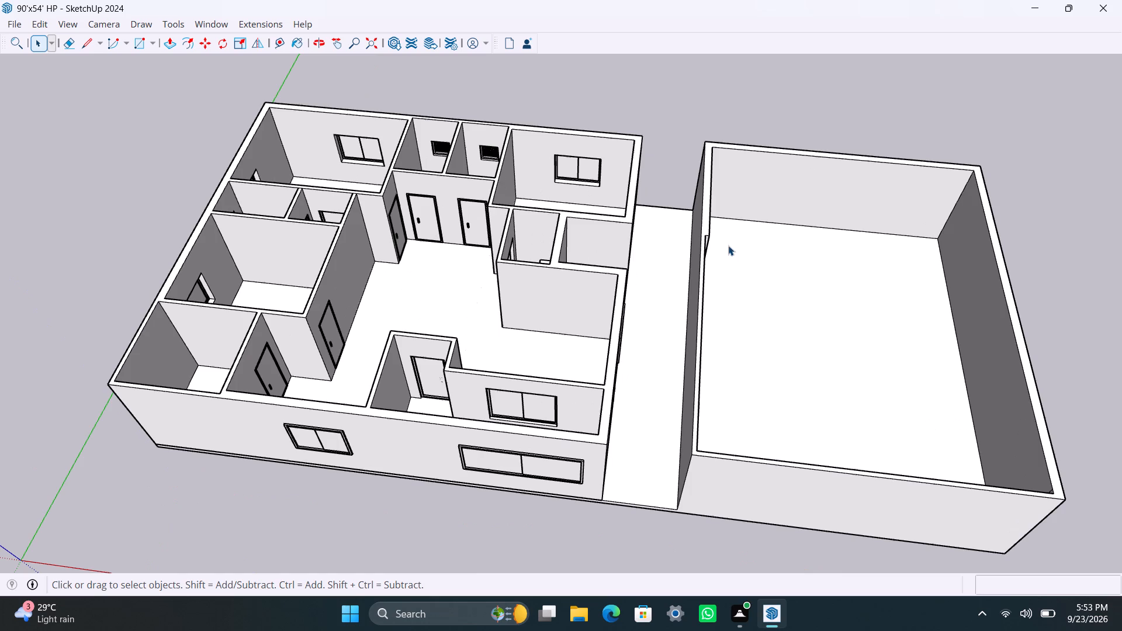
scroll(743, 231, "down", 2)
middle_click_drag(577, 374, 600, 376)
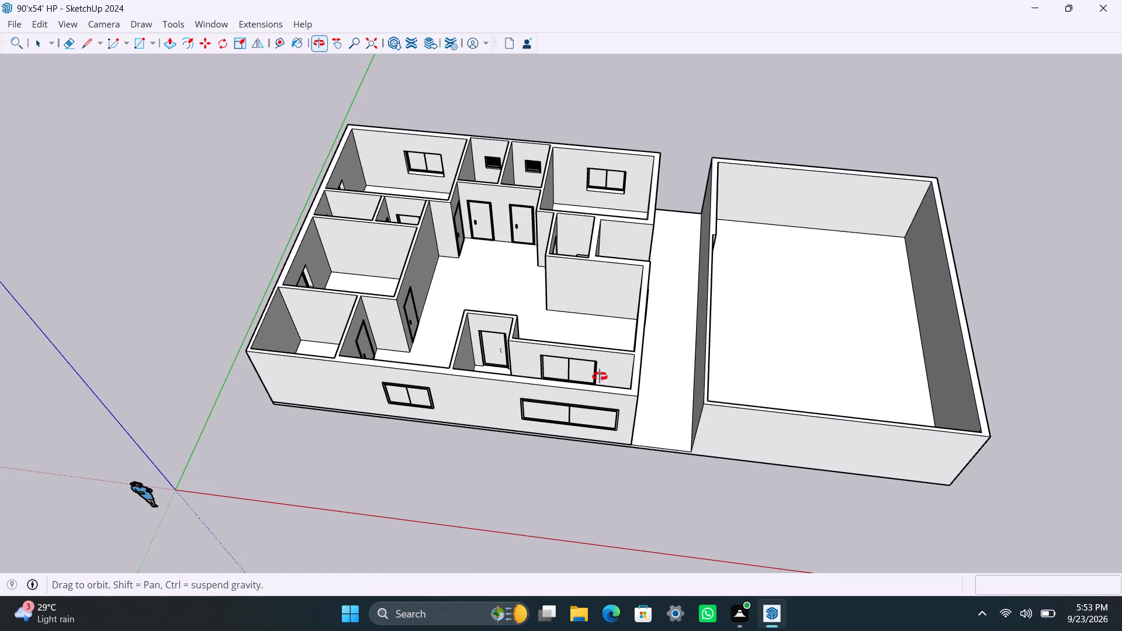
middle_click_drag(600, 376, 621, 381)
scroll(604, 348, "up", 1)
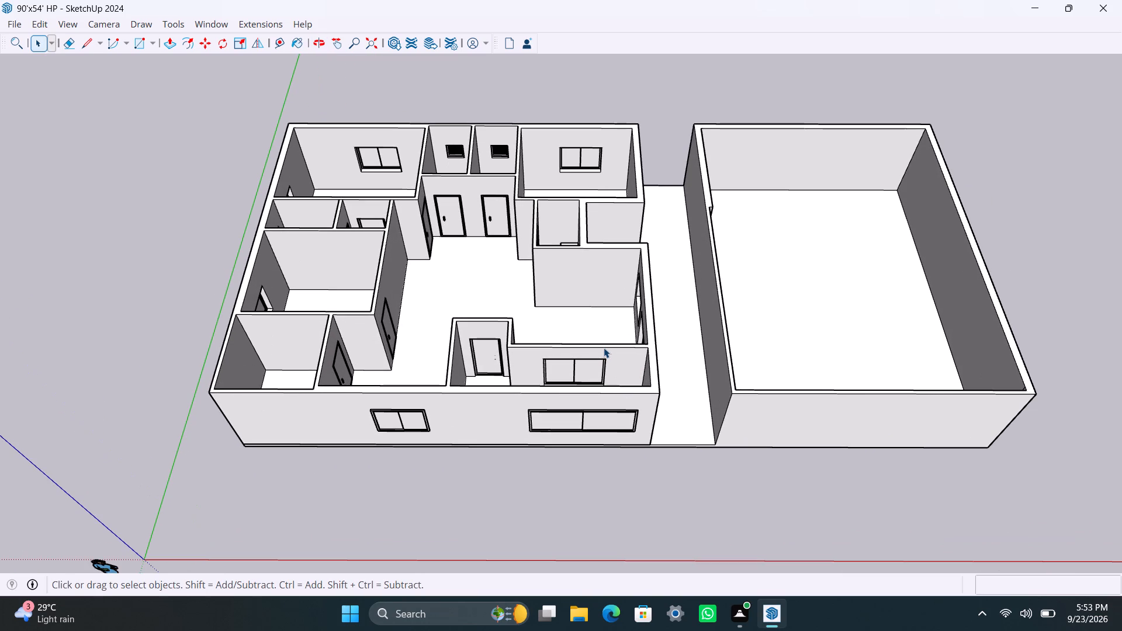
scroll(593, 338, "up", 1)
scroll(585, 335, "down", 2)
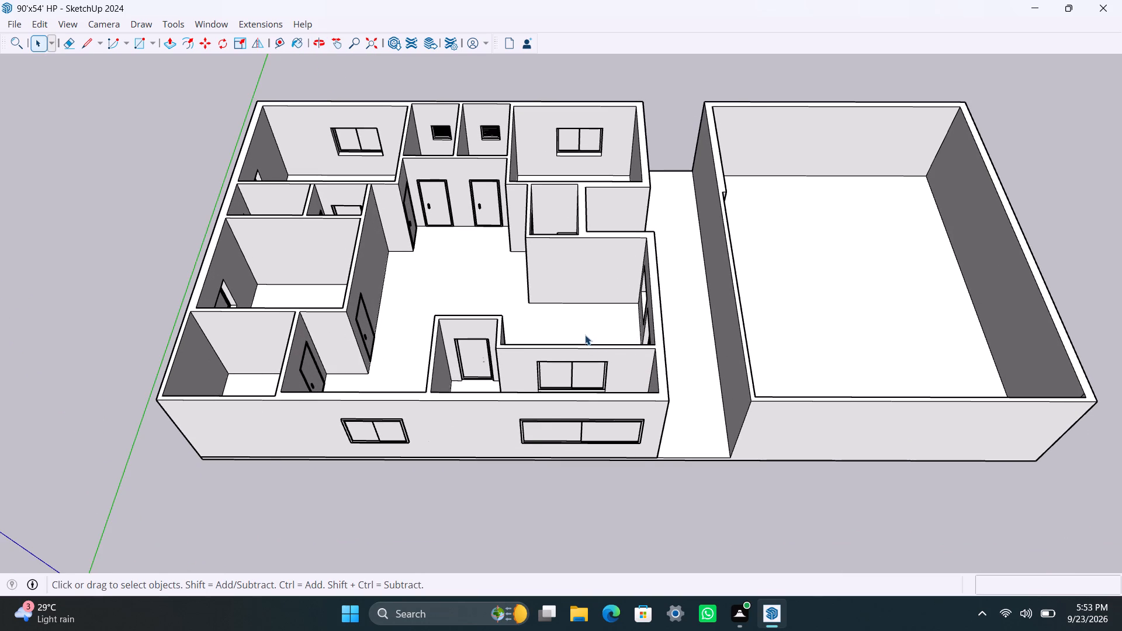
scroll(585, 334, "down", 3)
scroll(585, 334, "up", 3)
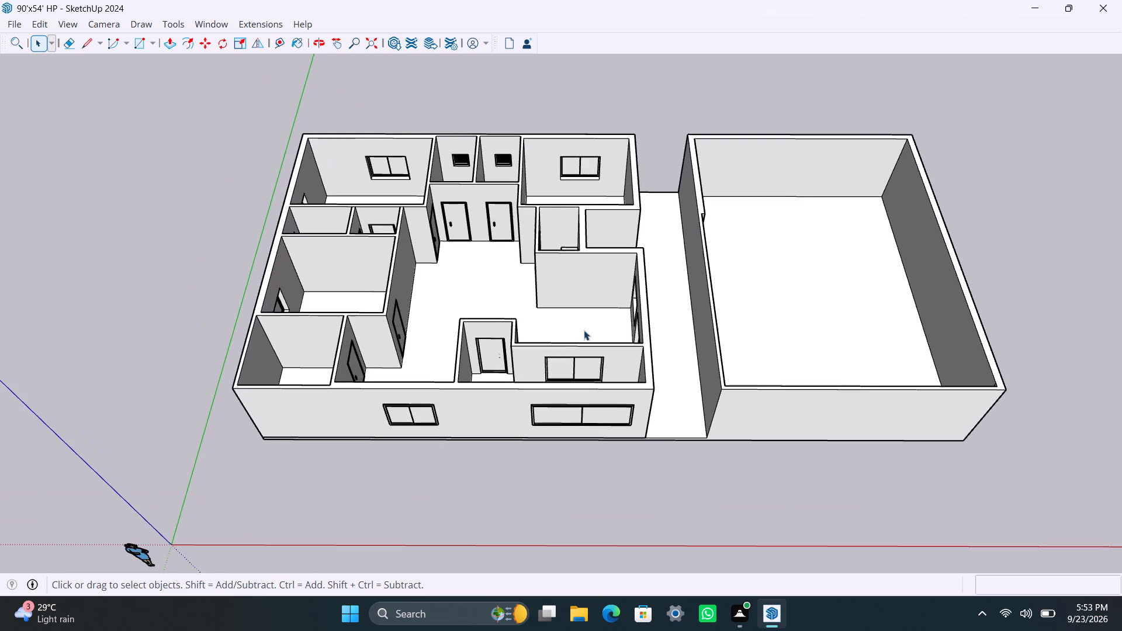
scroll(589, 320, "up", 2)
scroll(610, 273, "down", 2)
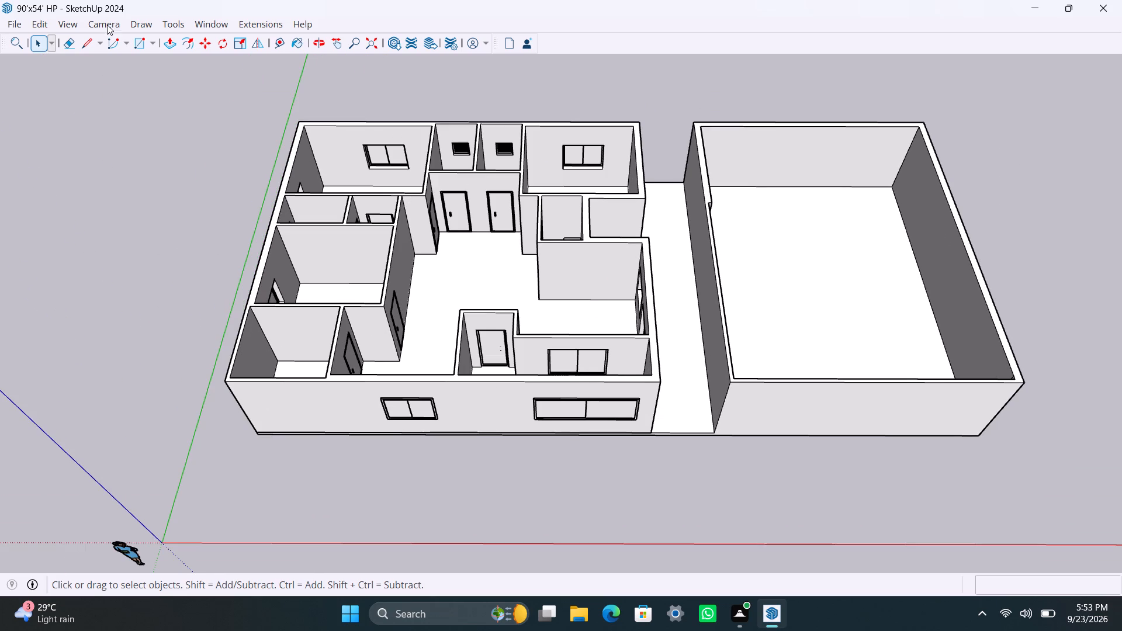
Switch to the standard Top view and centre the whole plan.
left_click(107, 23)
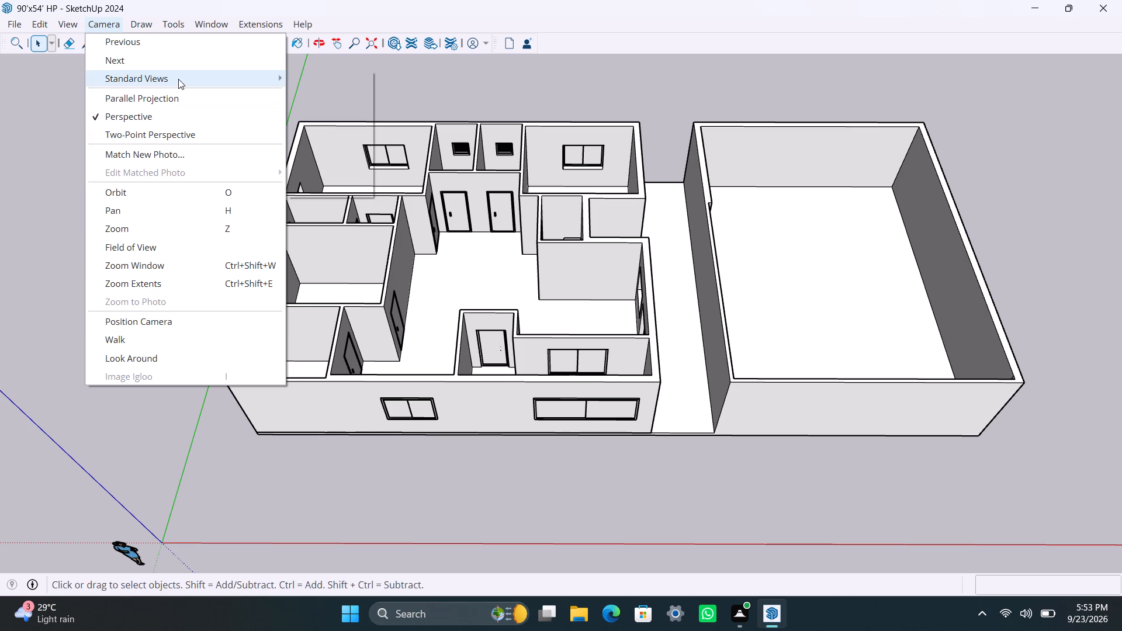
left_click(320, 73)
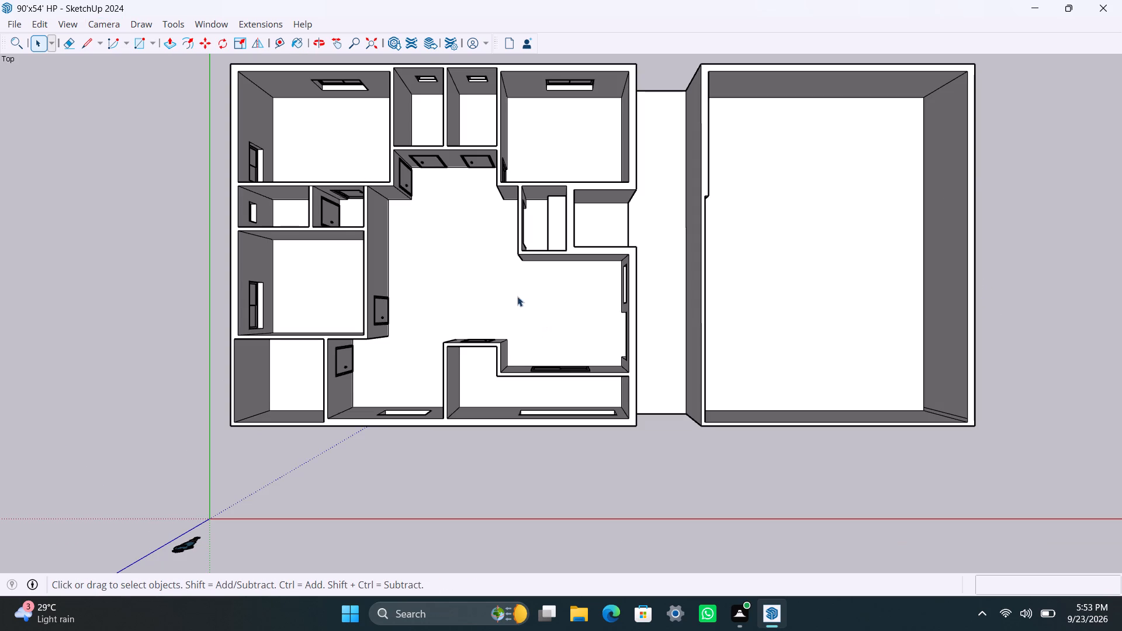
middle_click_drag(538, 287, 550, 346, "shift")
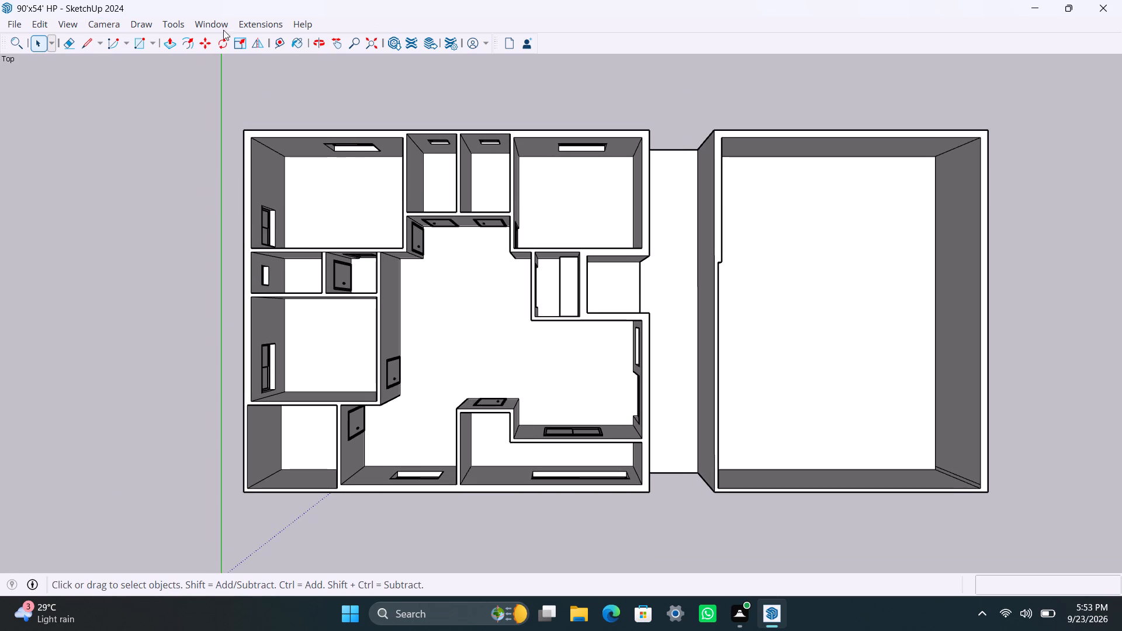
Delete any remaining guides from the model.
left_click(41, 21)
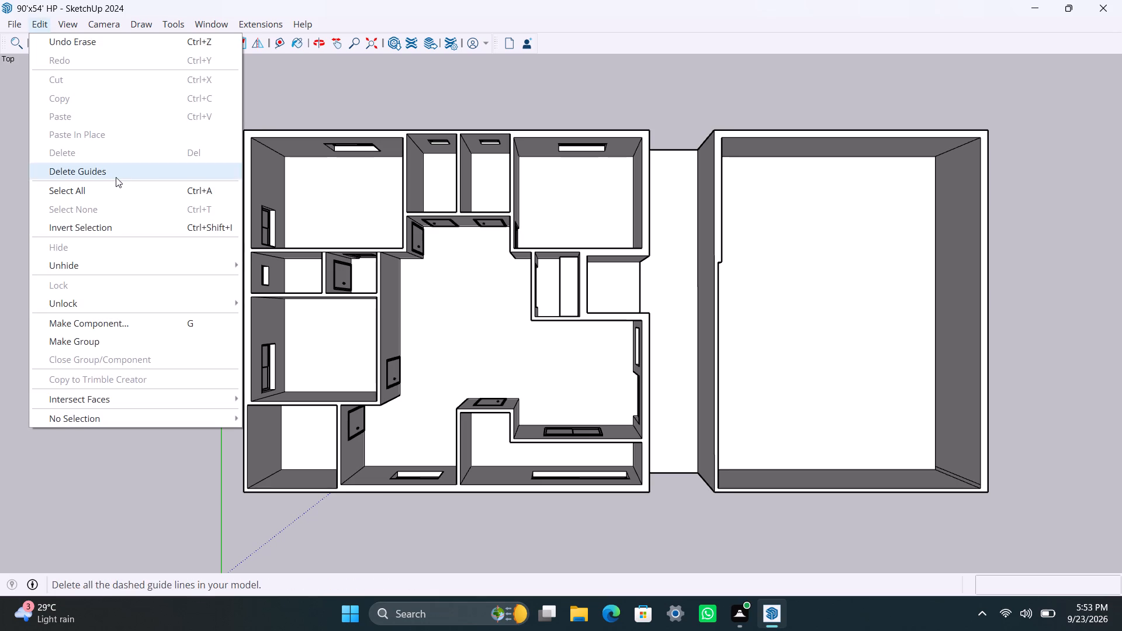
left_click(116, 176)
Reapply the standard Top view.
left_click(100, 23)
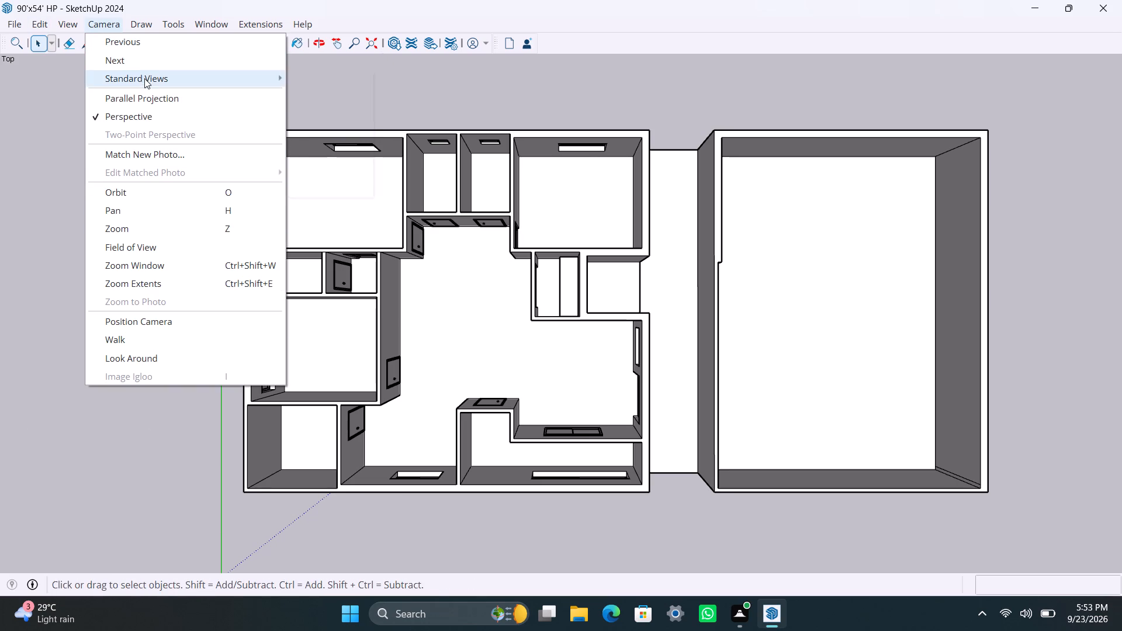
left_click(326, 77)
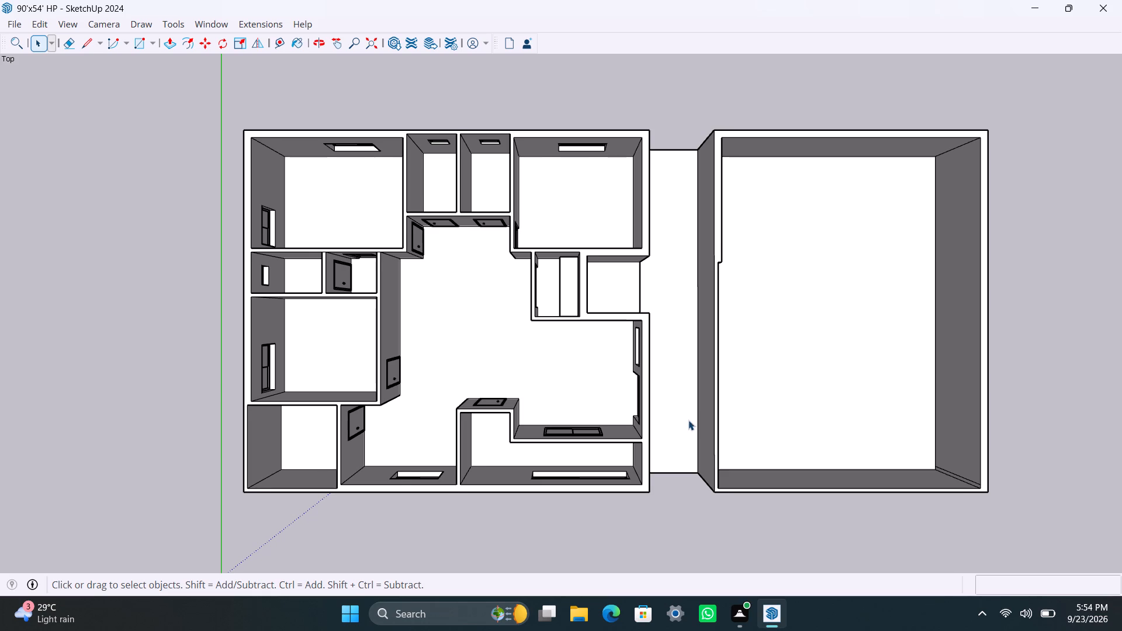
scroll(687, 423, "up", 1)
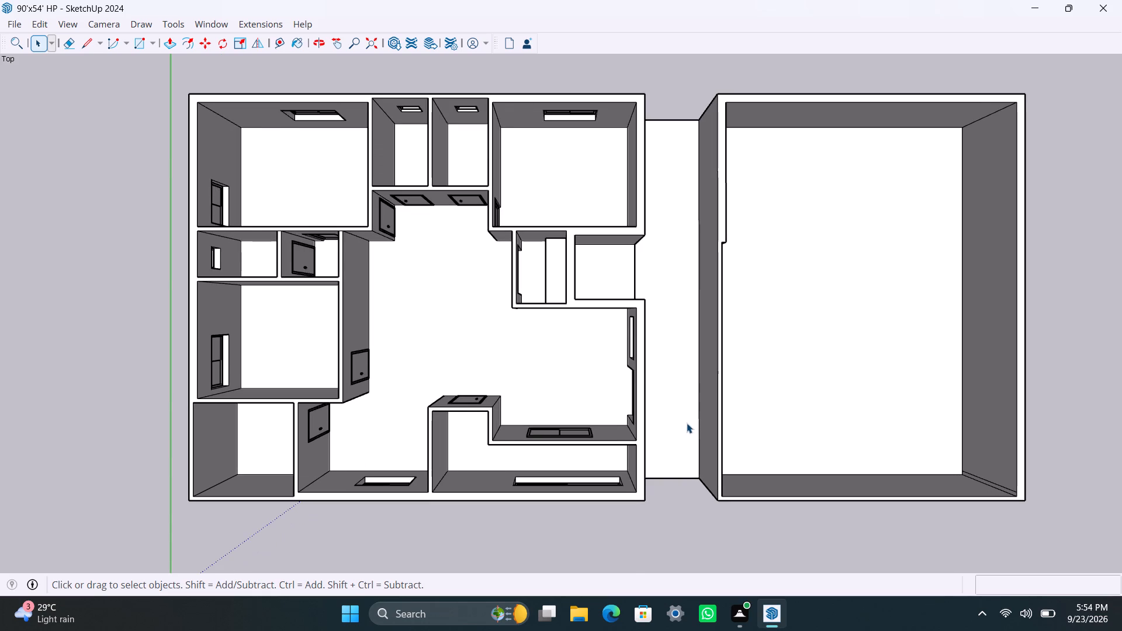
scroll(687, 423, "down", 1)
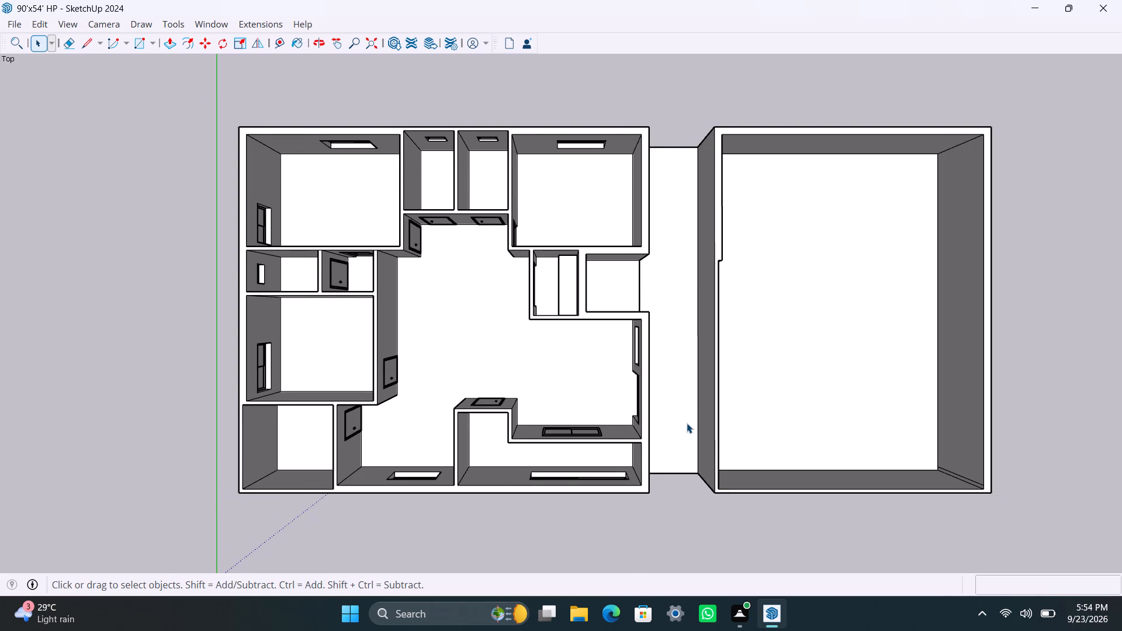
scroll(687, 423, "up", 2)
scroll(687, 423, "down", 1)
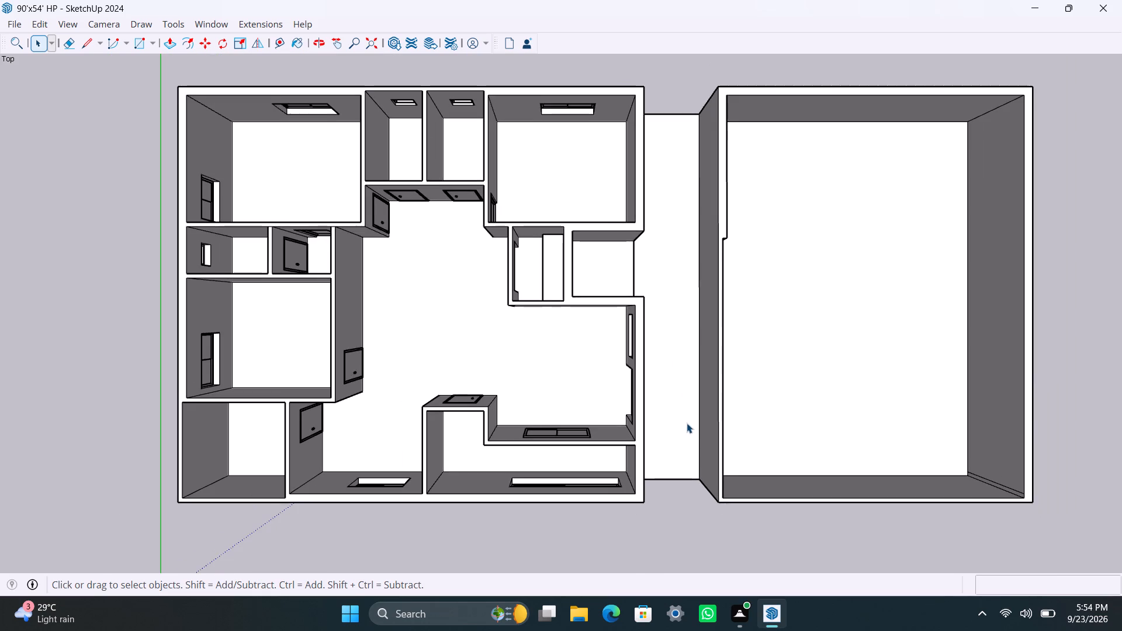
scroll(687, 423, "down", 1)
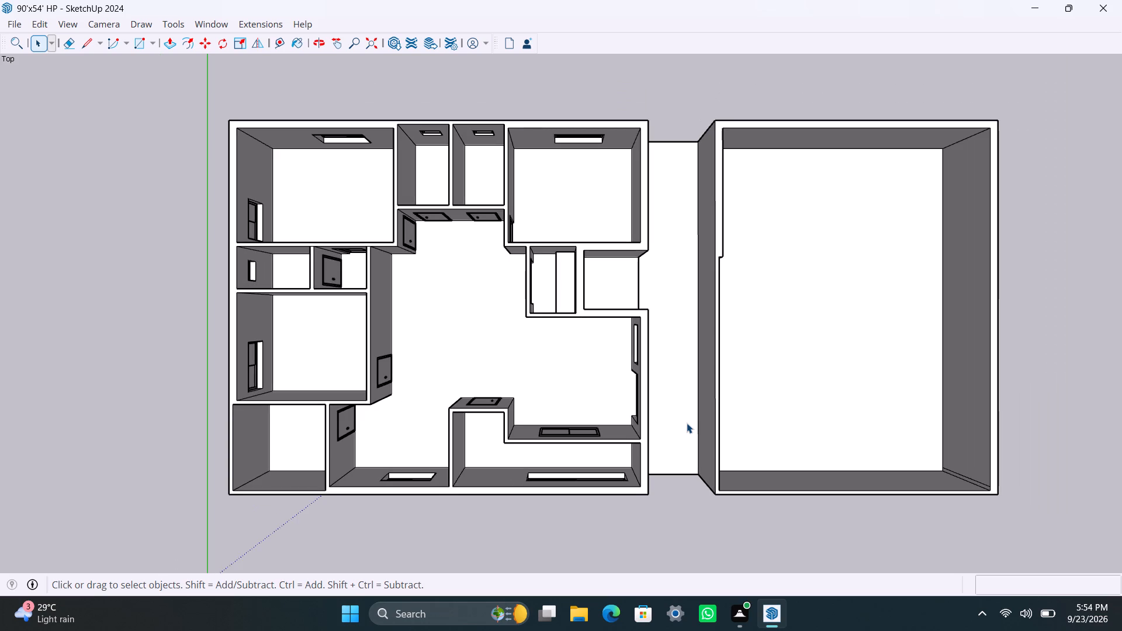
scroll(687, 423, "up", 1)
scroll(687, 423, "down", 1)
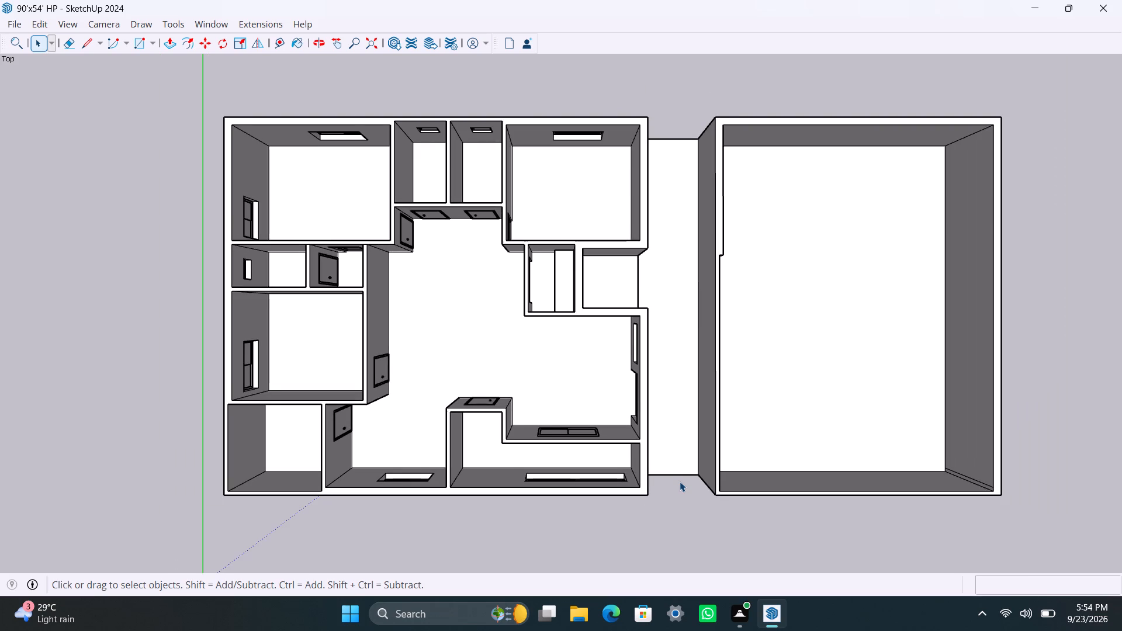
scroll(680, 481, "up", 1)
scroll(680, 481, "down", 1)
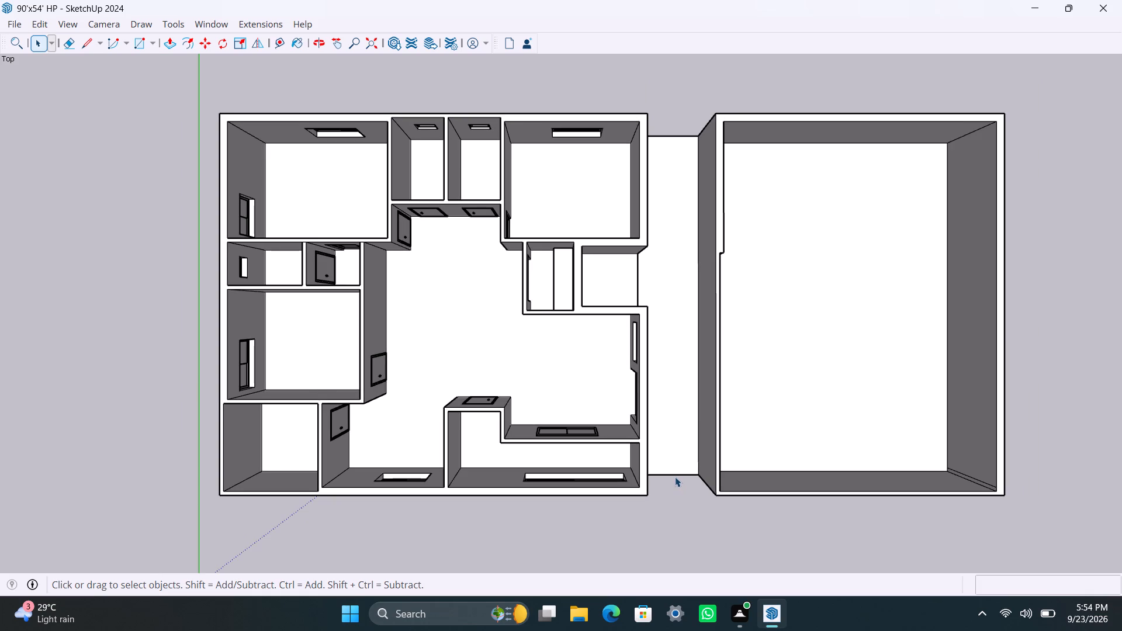
Clean up the front slab and wall group with FixIt 101, running it twice.
left_click(981, 483)
right_click(978, 478)
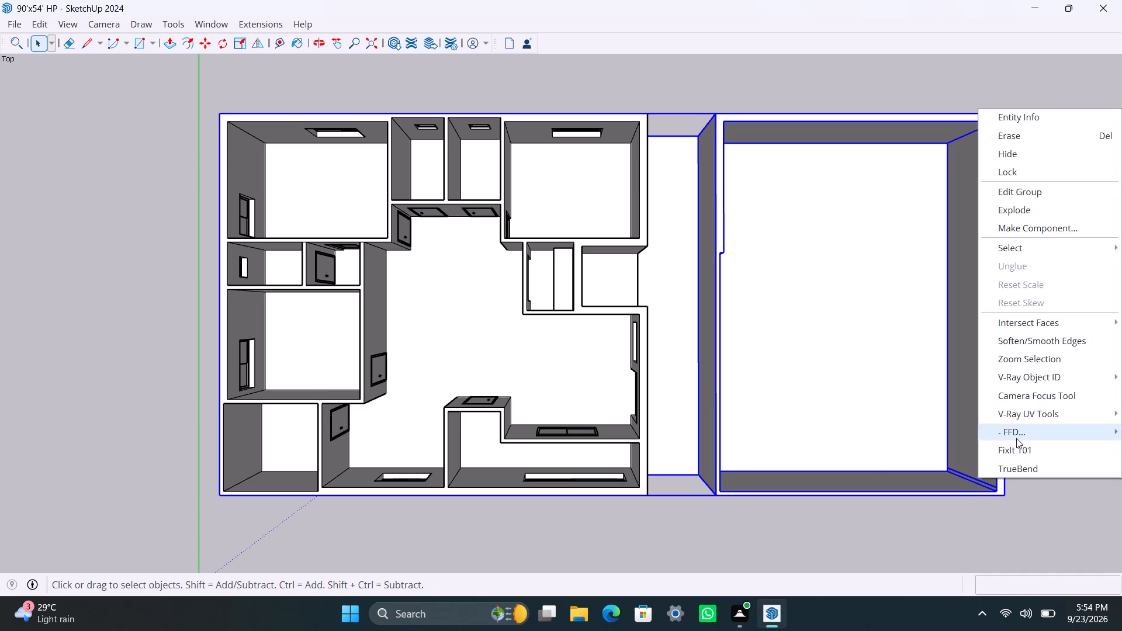
left_click(1019, 452)
left_click(611, 375)
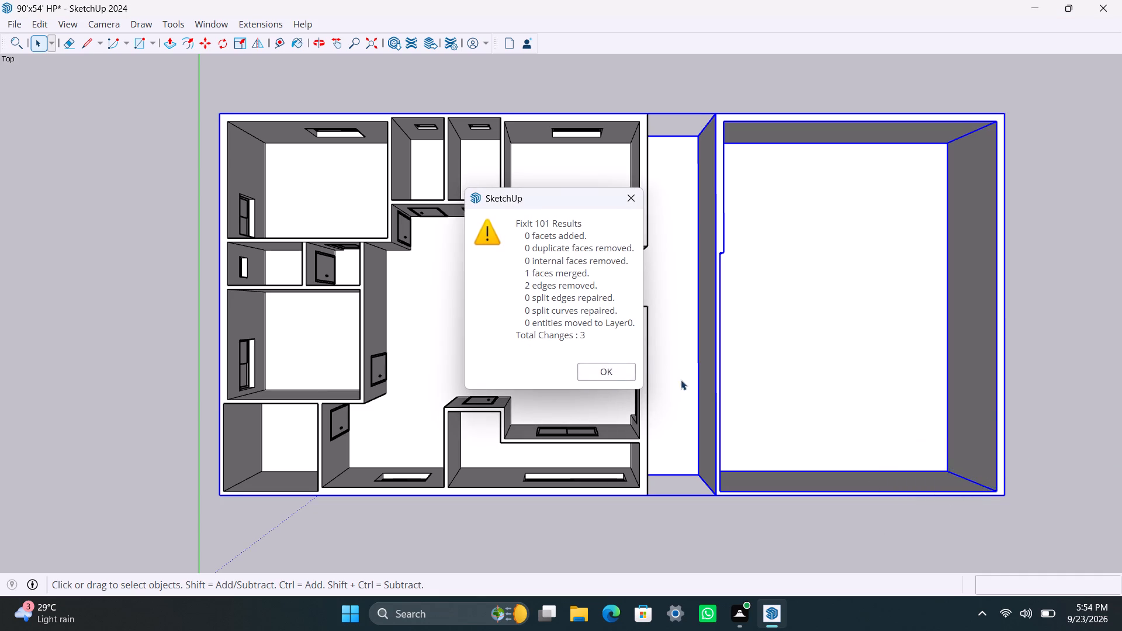
right_click(974, 410)
left_click(992, 377)
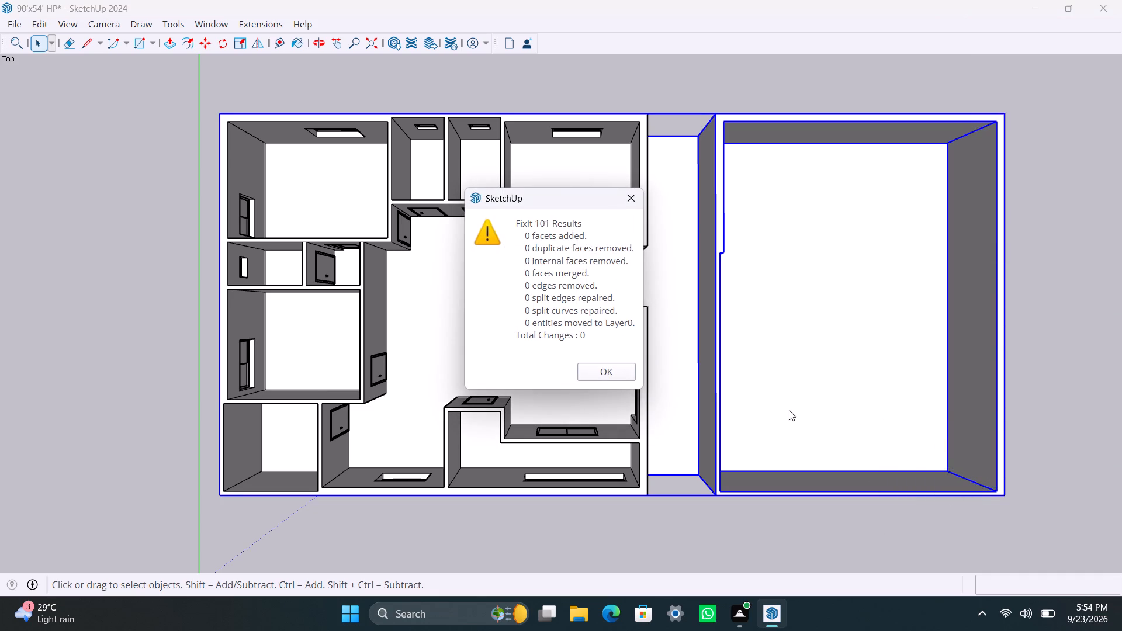
left_click(606, 375)
left_click(1028, 310)
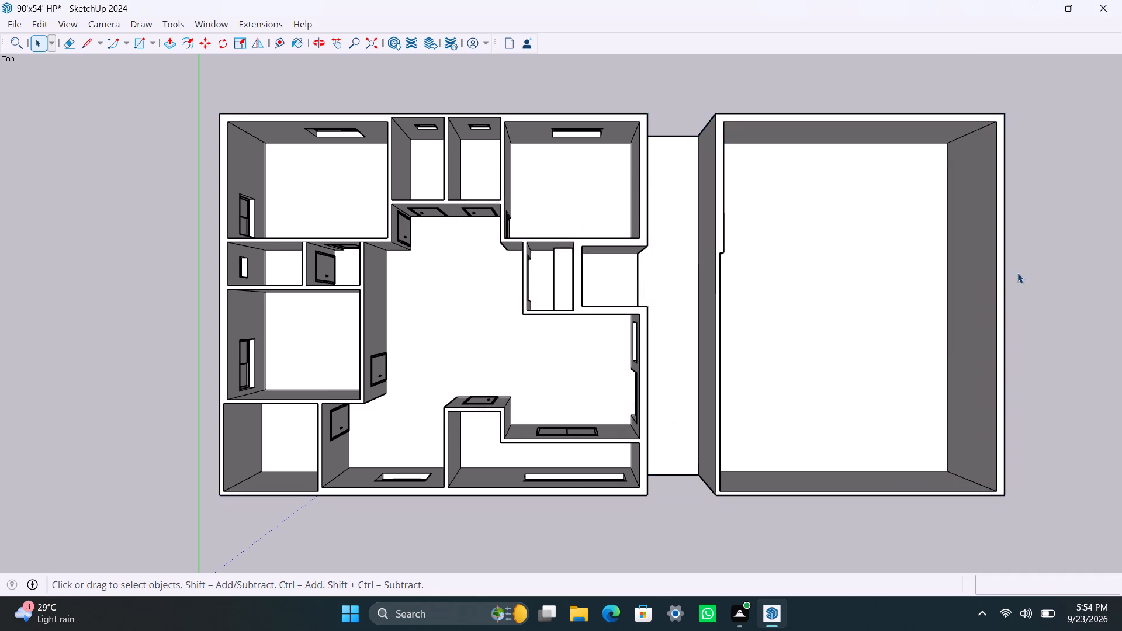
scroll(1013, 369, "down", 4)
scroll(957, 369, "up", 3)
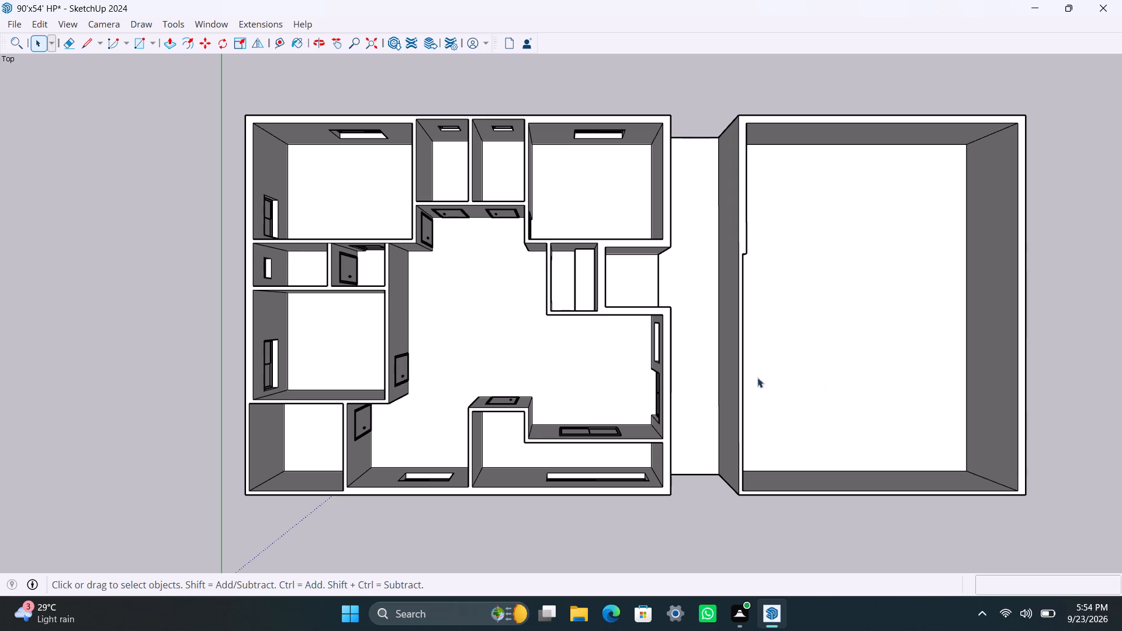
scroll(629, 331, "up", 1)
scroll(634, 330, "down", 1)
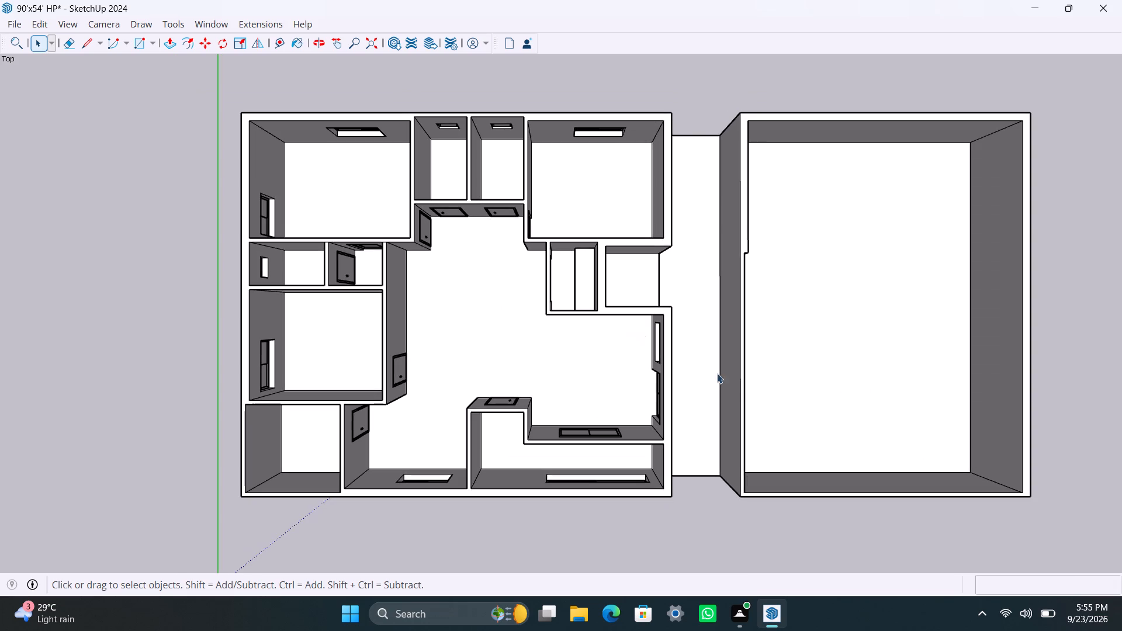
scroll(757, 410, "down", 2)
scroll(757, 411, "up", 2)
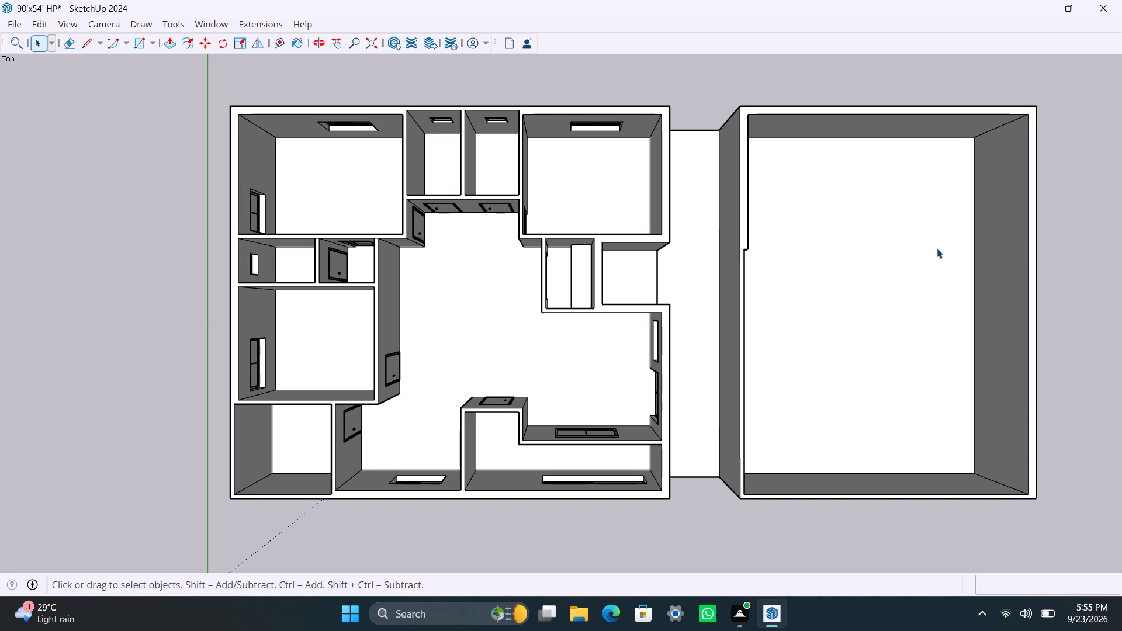
Save the 90'x54' HP model.
key("space")
key("ctrl+s")
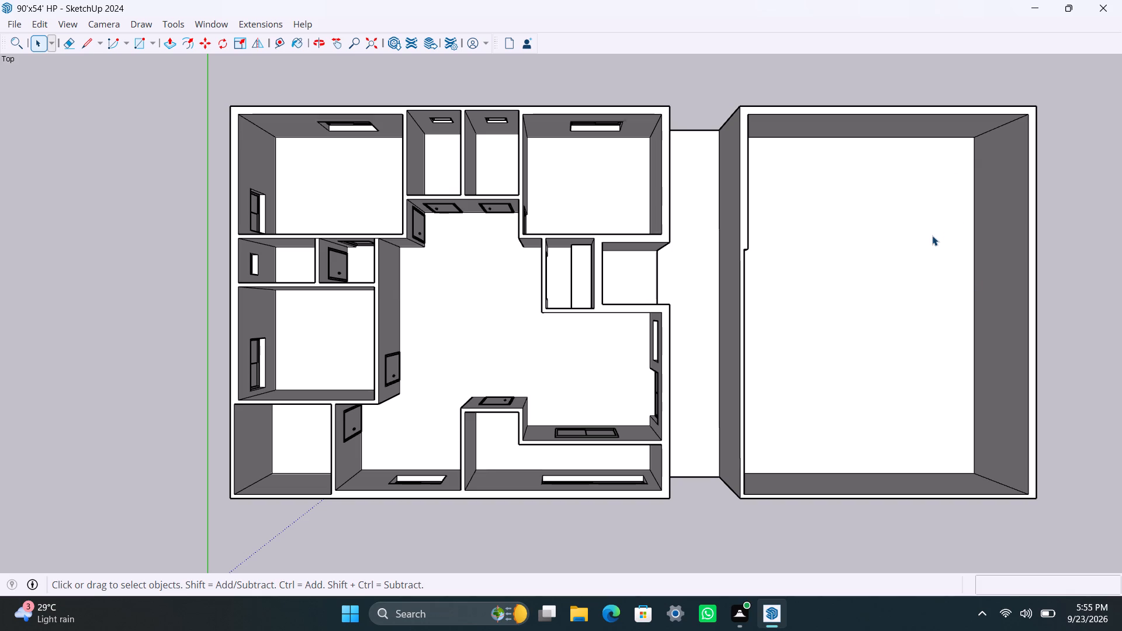
key("ctrl+s")
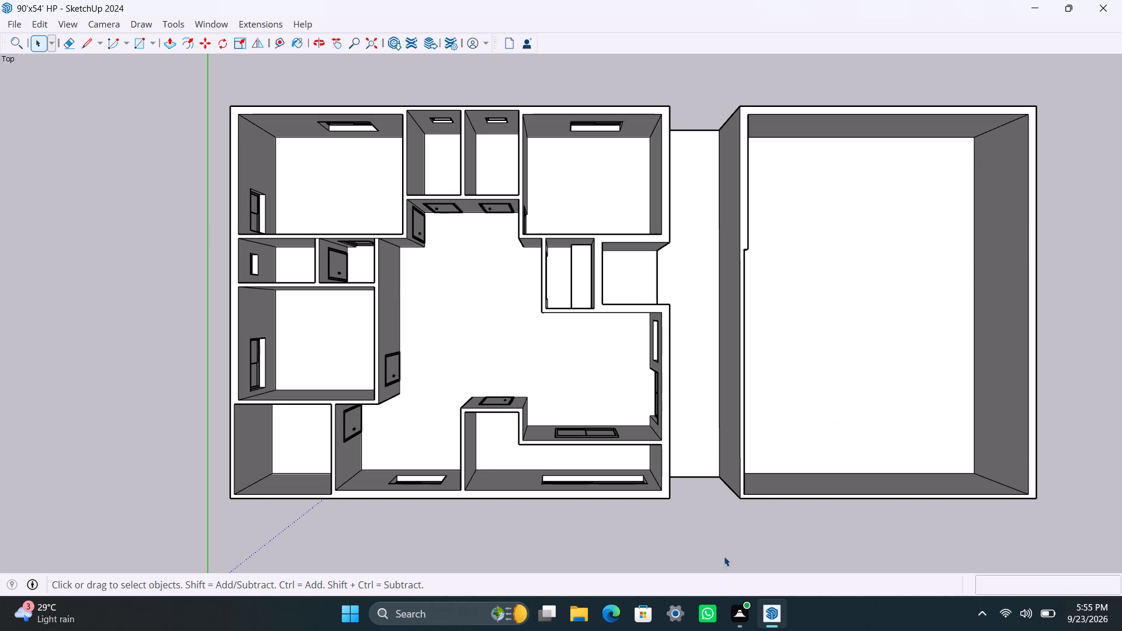
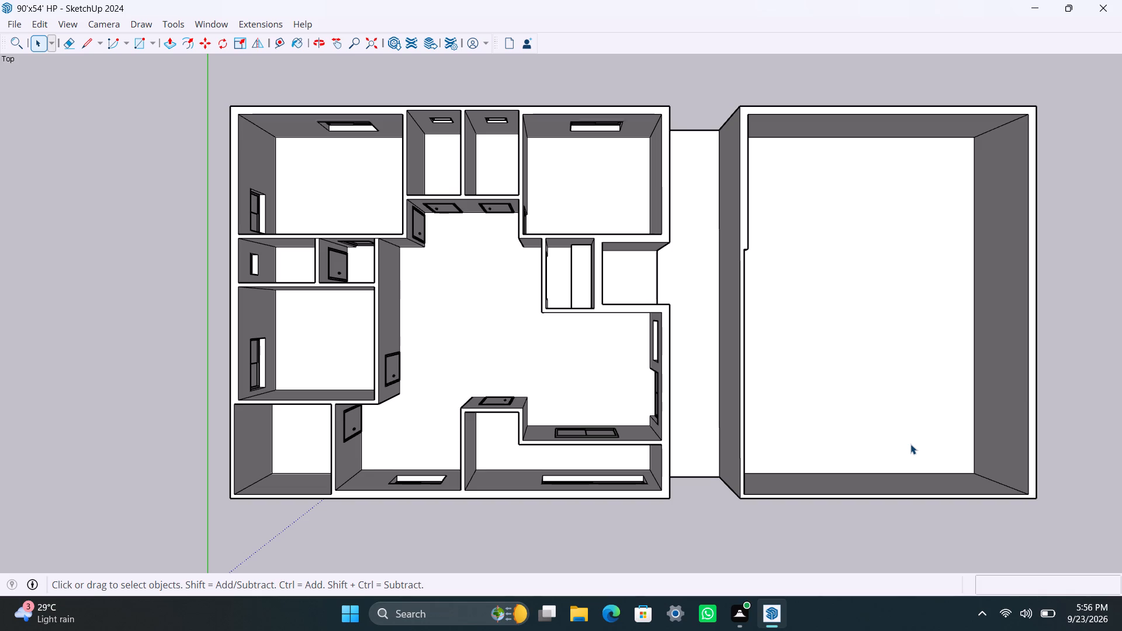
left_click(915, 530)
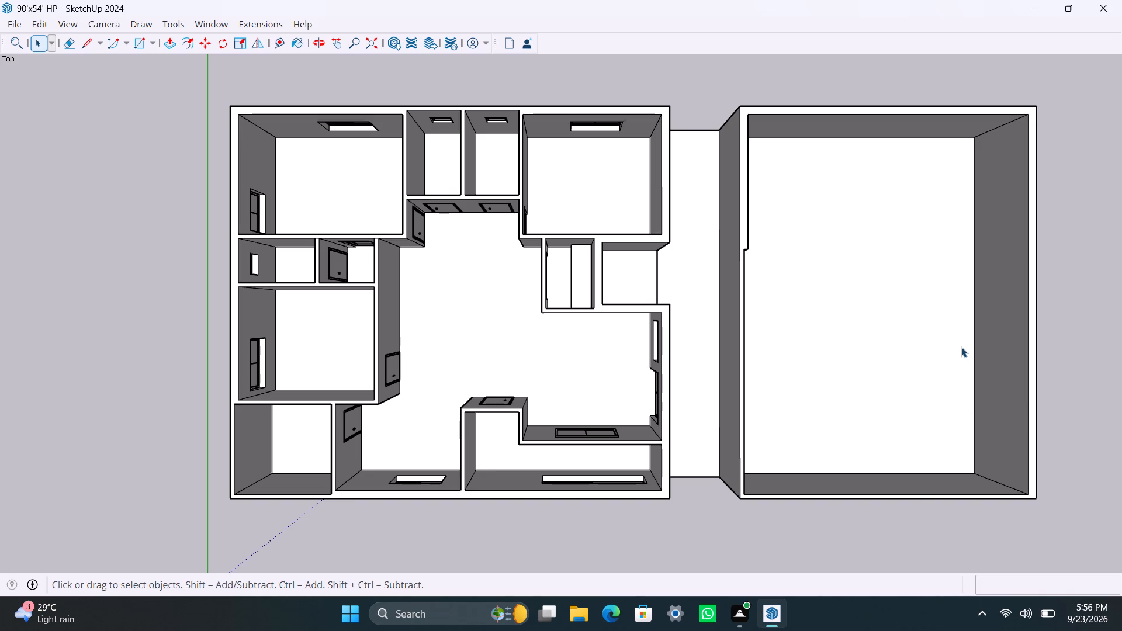
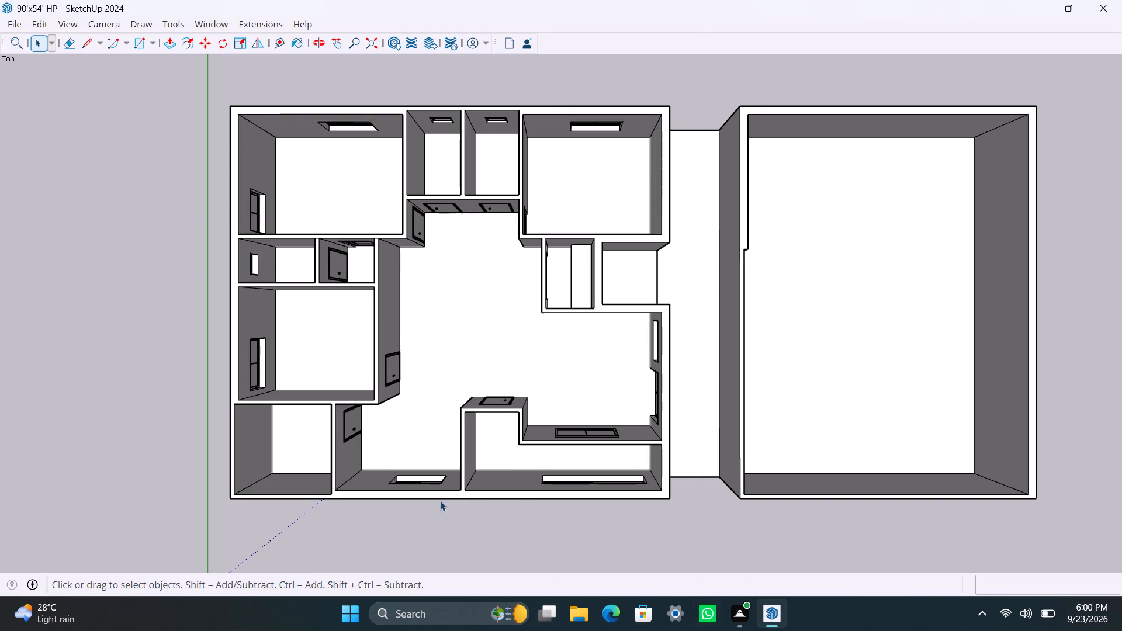
Examine the house plan and the large empty room beyond the passage from above and at an angle.
scroll(449, 497, "down", 4)
scroll(548, 490, "up", 4)
scroll(646, 498, "up", 2)
scroll(643, 409, "down", 8)
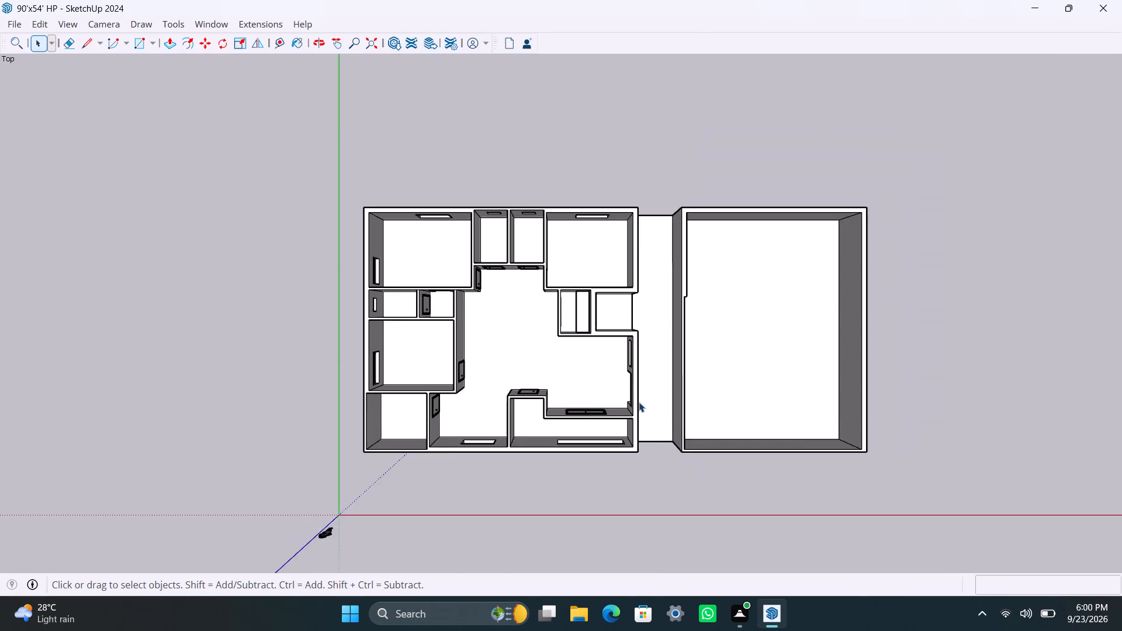
scroll(648, 422, "up", 3)
middle_click_drag(711, 465, 623, 480, "shift")
scroll(626, 488, "up", 4)
scroll(634, 492, "down", 4)
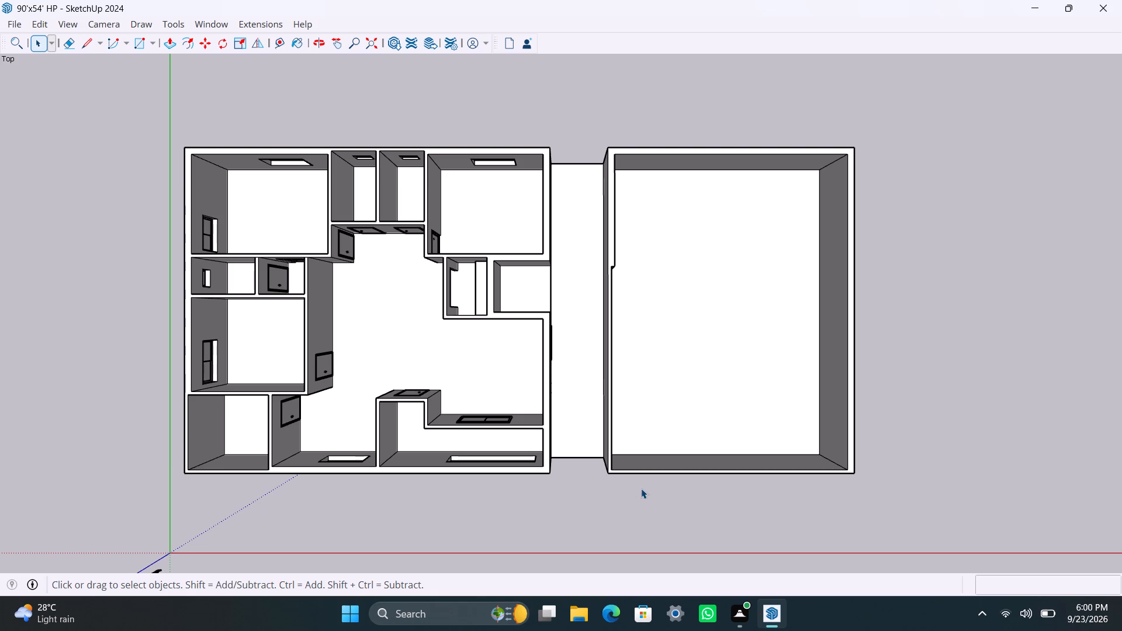
scroll(664, 383, "up", 2)
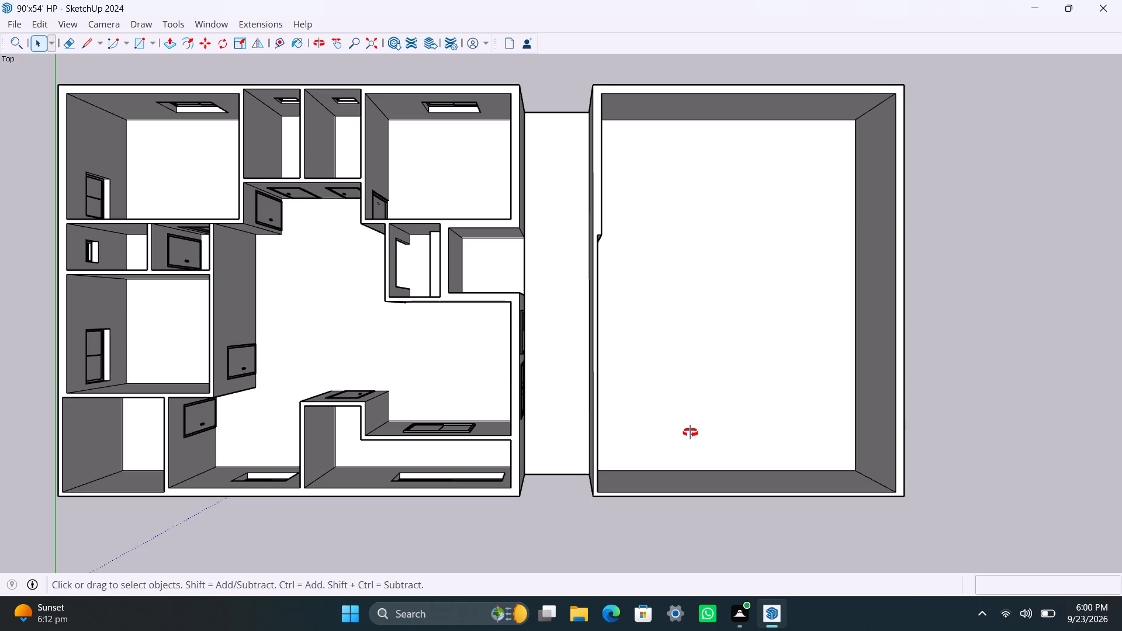
middle_click_drag(690, 432, 97, 342)
scroll(470, 467, "down", 6)
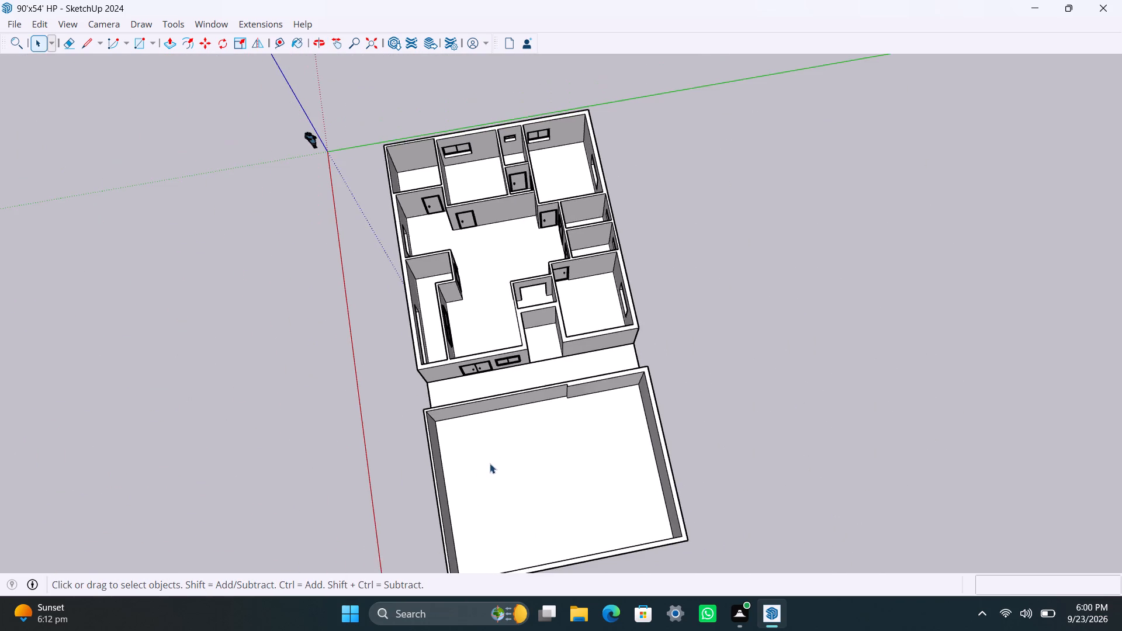
middle_click_drag(490, 463, 426, 422)
scroll(452, 421, "up", 3)
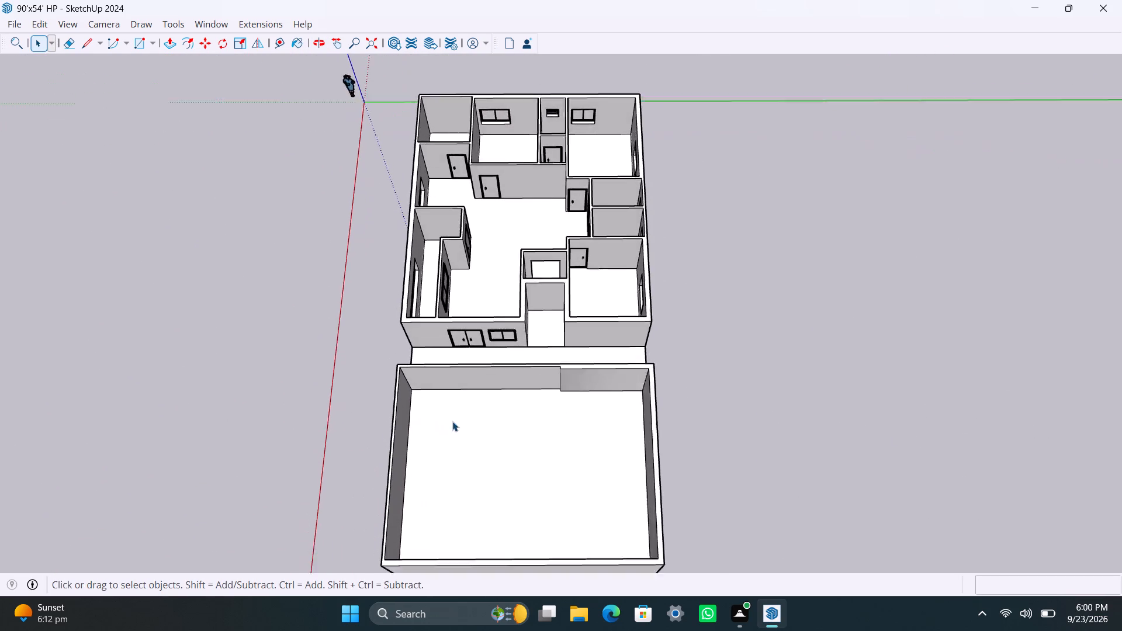
scroll(470, 422, "up", 2)
scroll(470, 422, "down", 4)
middle_click_drag(482, 427, 482, 425)
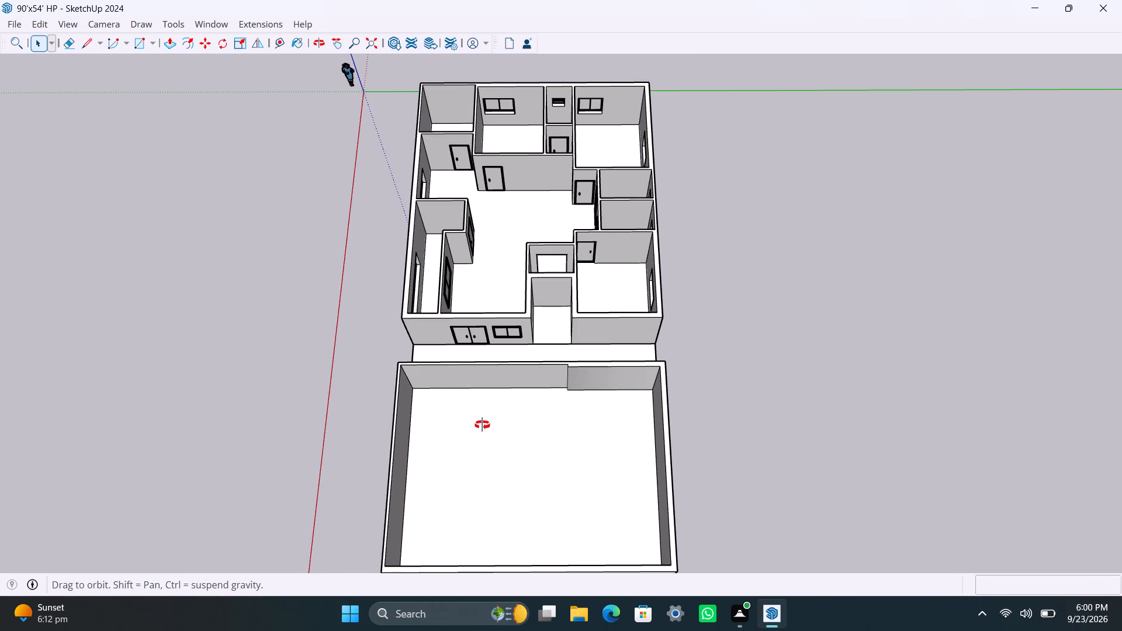
middle_click_drag(482, 425, 482, 414)
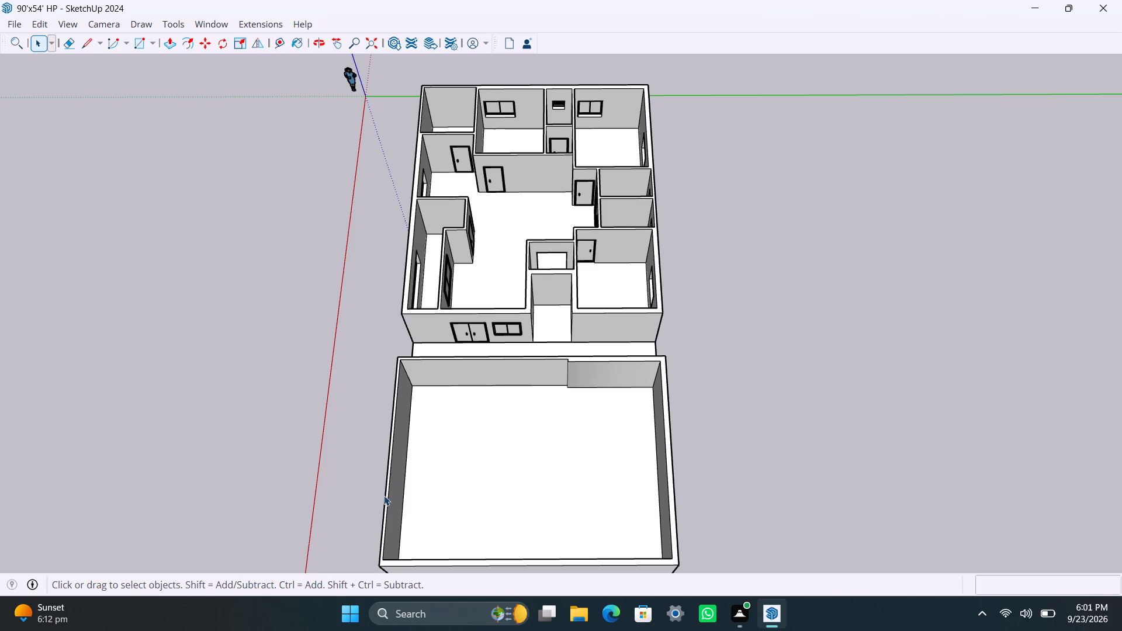
Place a guide line on the large empty room's floor, parallel to its side wall and 4'6" from the wall's base.
key("t")
scroll(387, 484, "up", 2)
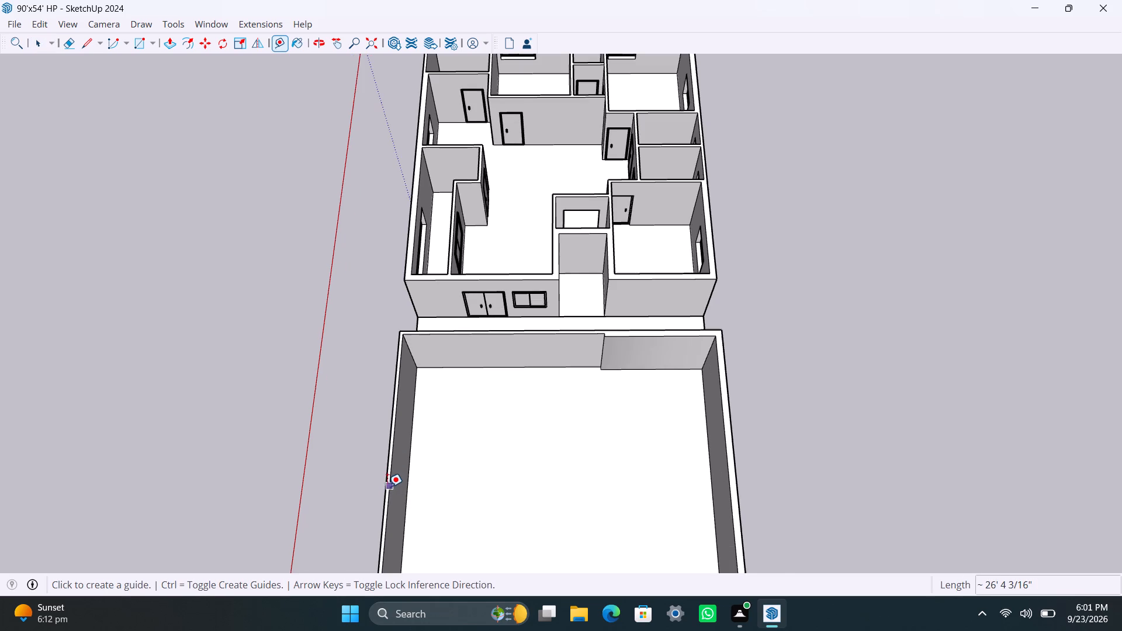
scroll(405, 502, "up", 1)
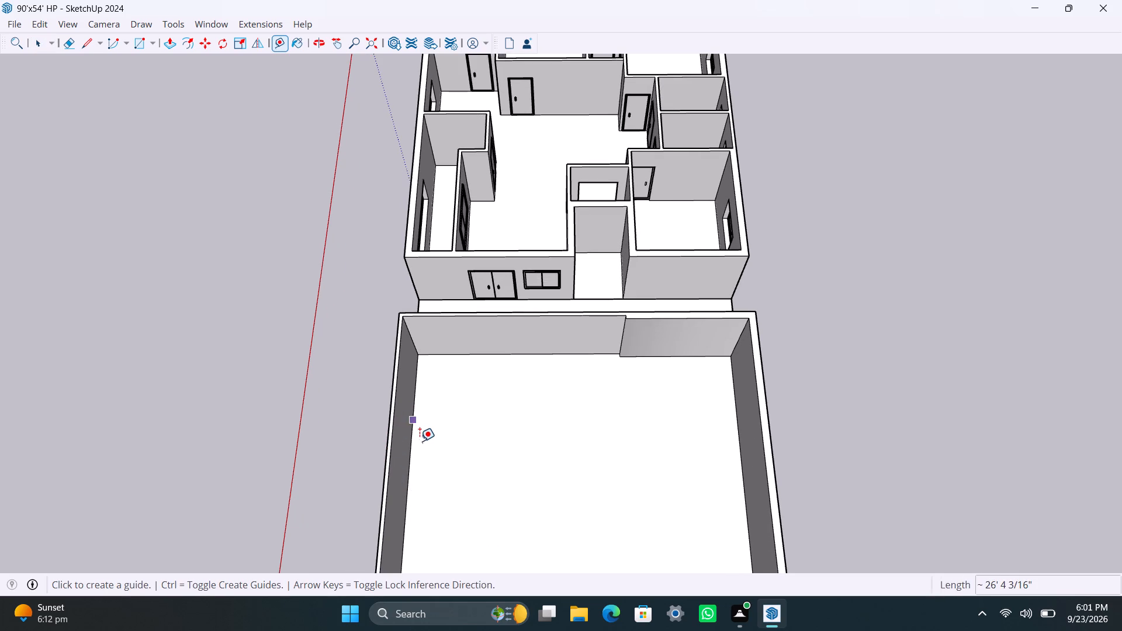
left_click(414, 432)
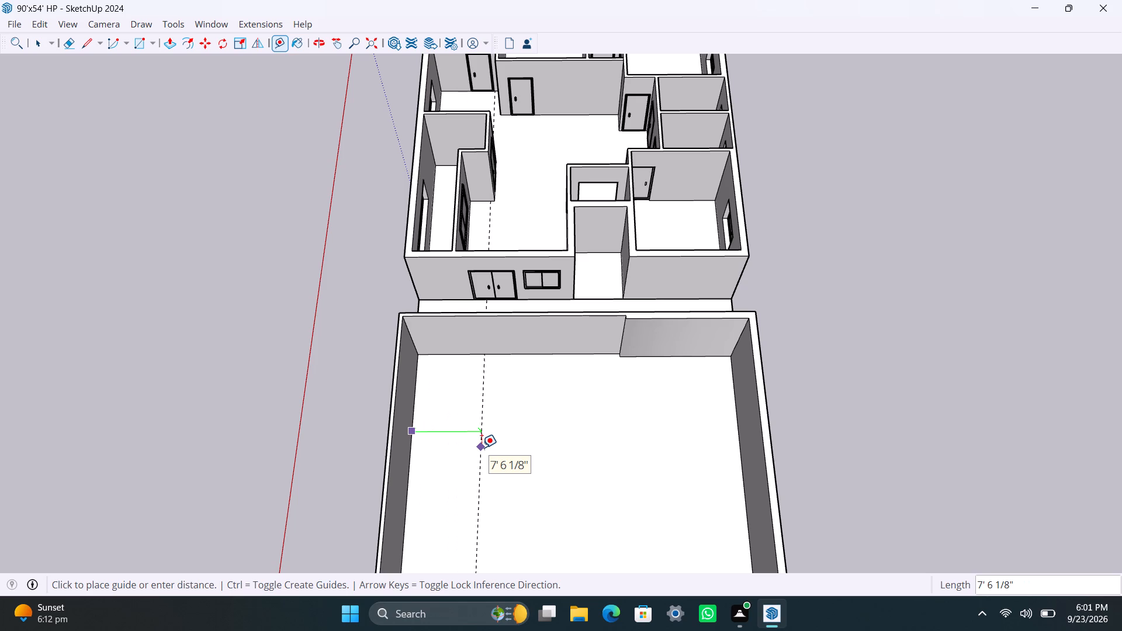
key("4")
key("apostrophe")
type("6\"")
key("Return")
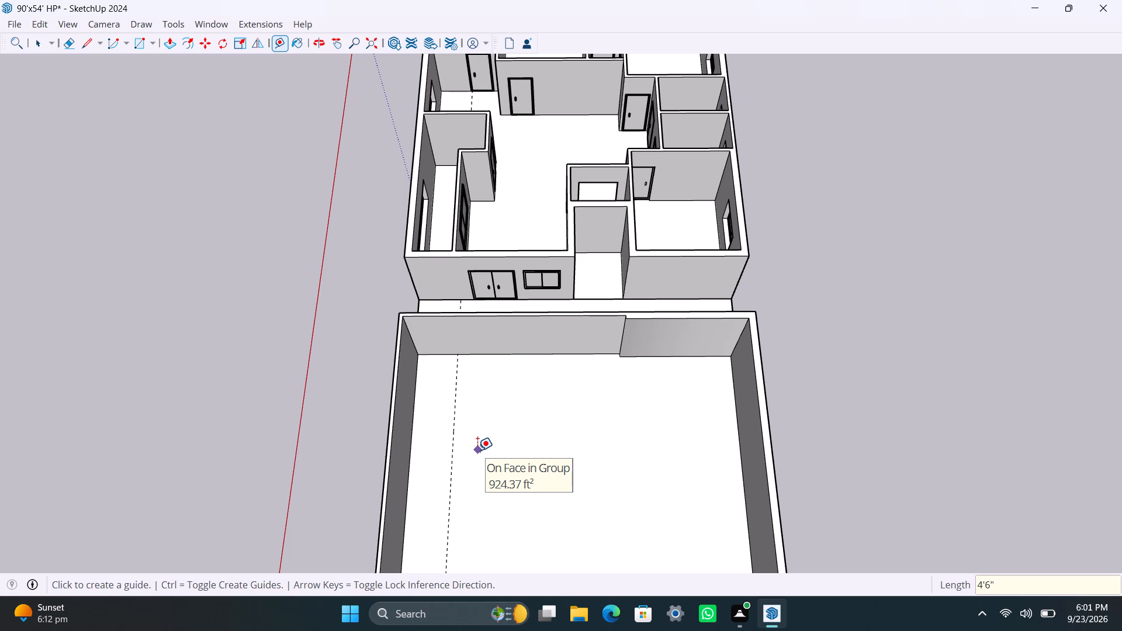
left_click(547, 355)
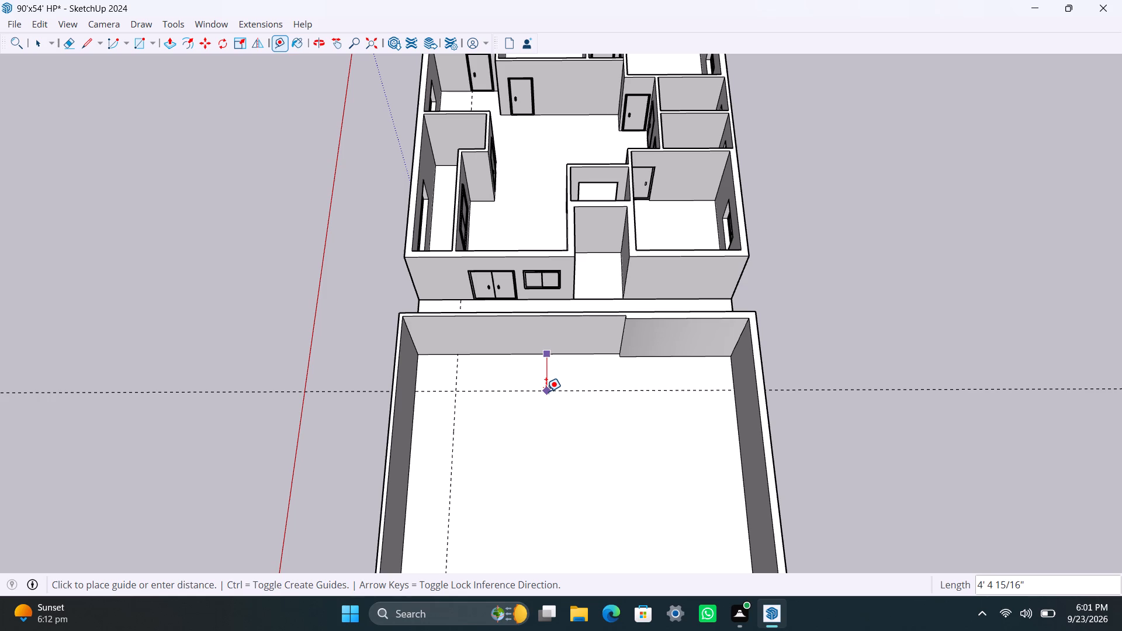
key("space")
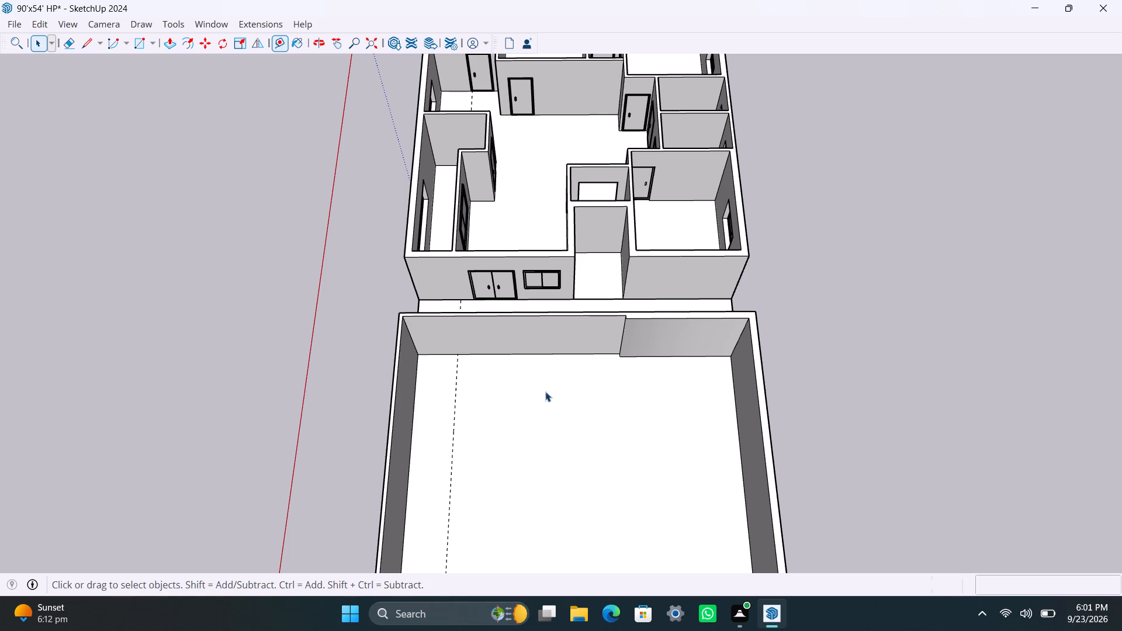
Open the large room's group and copy the vertical inner corner edge beside the guide 4'6" along the wall facing the house.
scroll(409, 354, "up", 4)
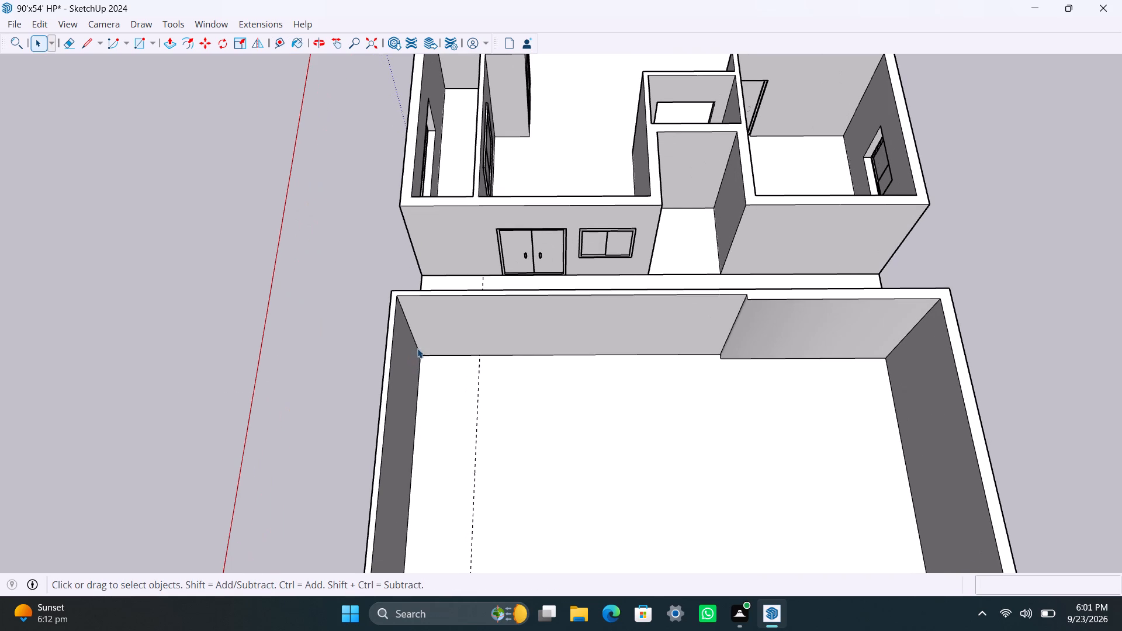
left_click(417, 347)
double_click(418, 344)
left_click(415, 348)
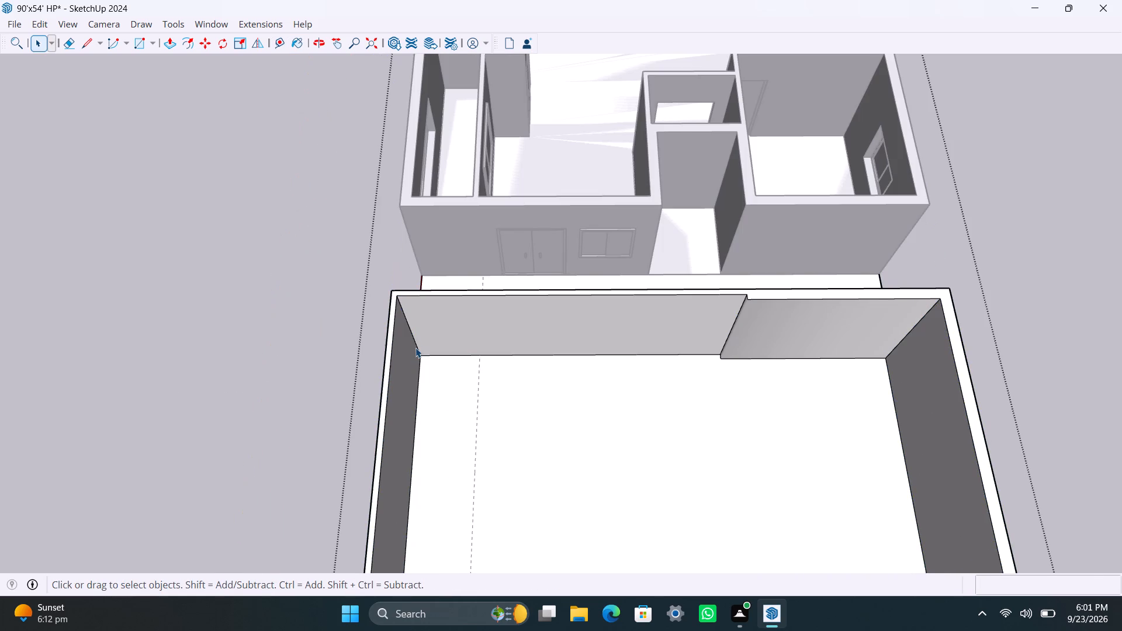
scroll(418, 349, "up", 2)
key("m")
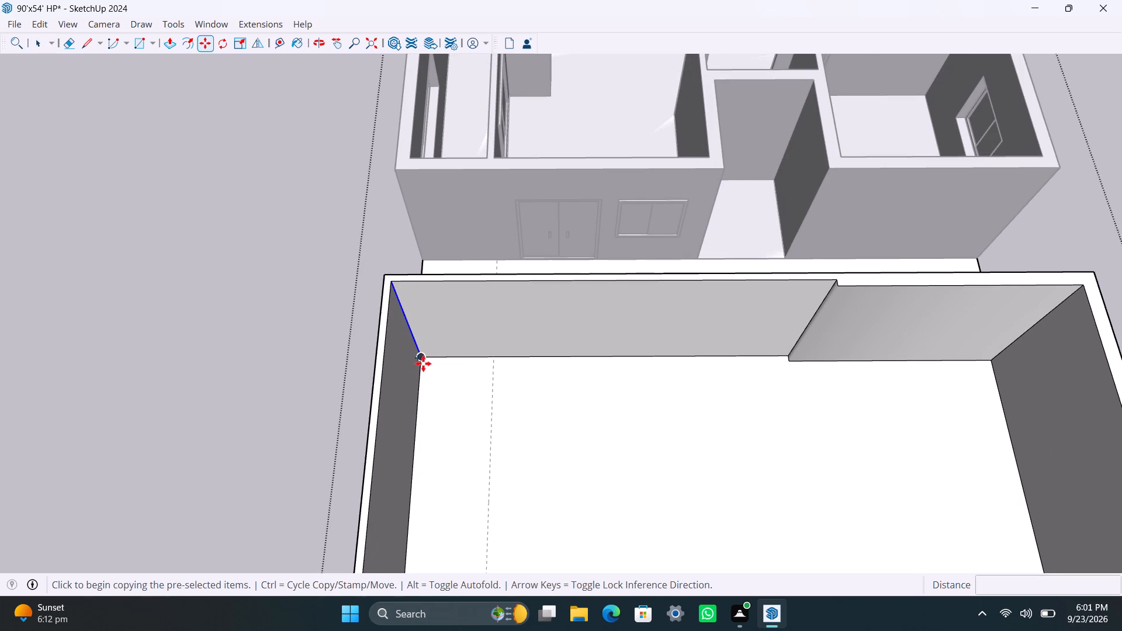
left_click(422, 355)
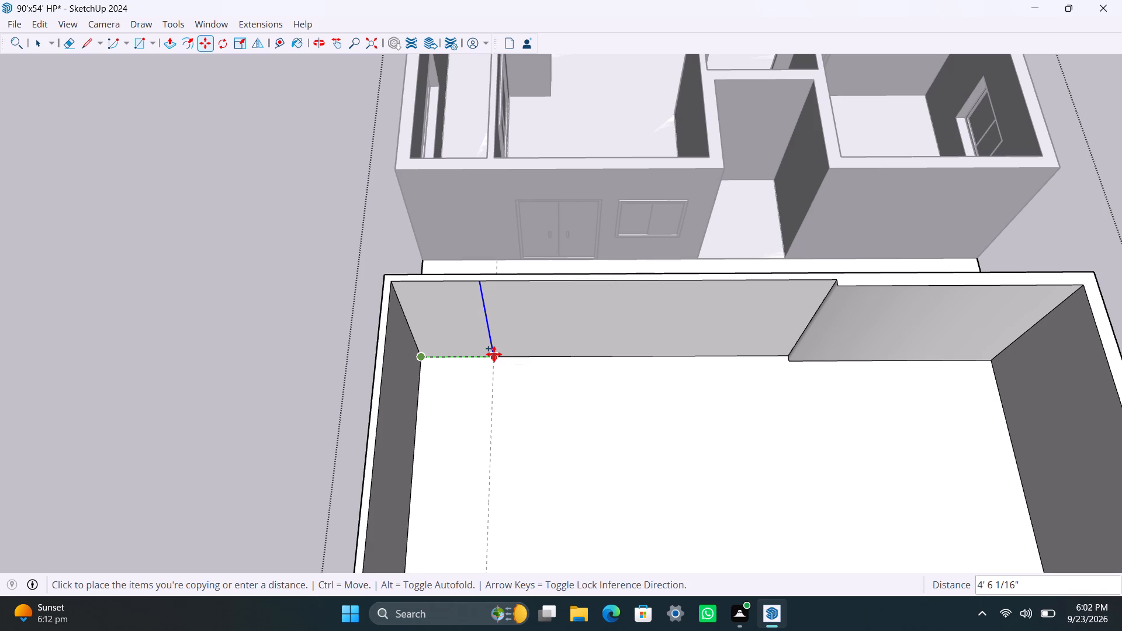
key("4")
type("'6\"")
key("Return")
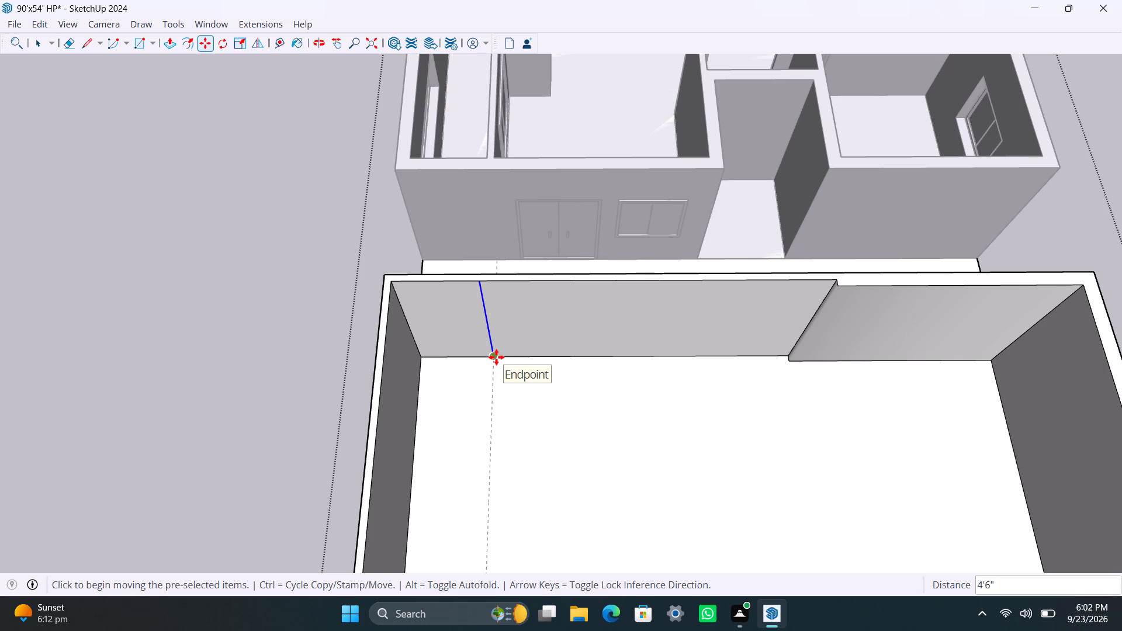
left_click(496, 356)
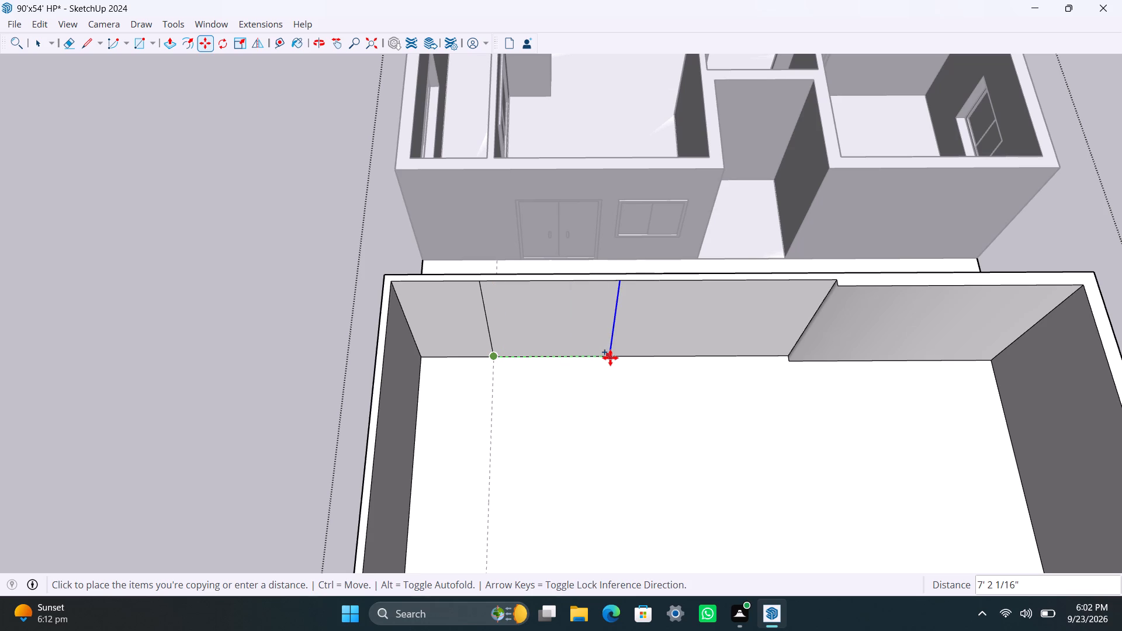
key("space")
Copy the vertical edge at the jog in the wall facing the house to the jog's other corner, about 4 5/16" away.
scroll(792, 339, "up", 5)
middle_click_drag(800, 342, 925, 310)
scroll(875, 150, "down", 4)
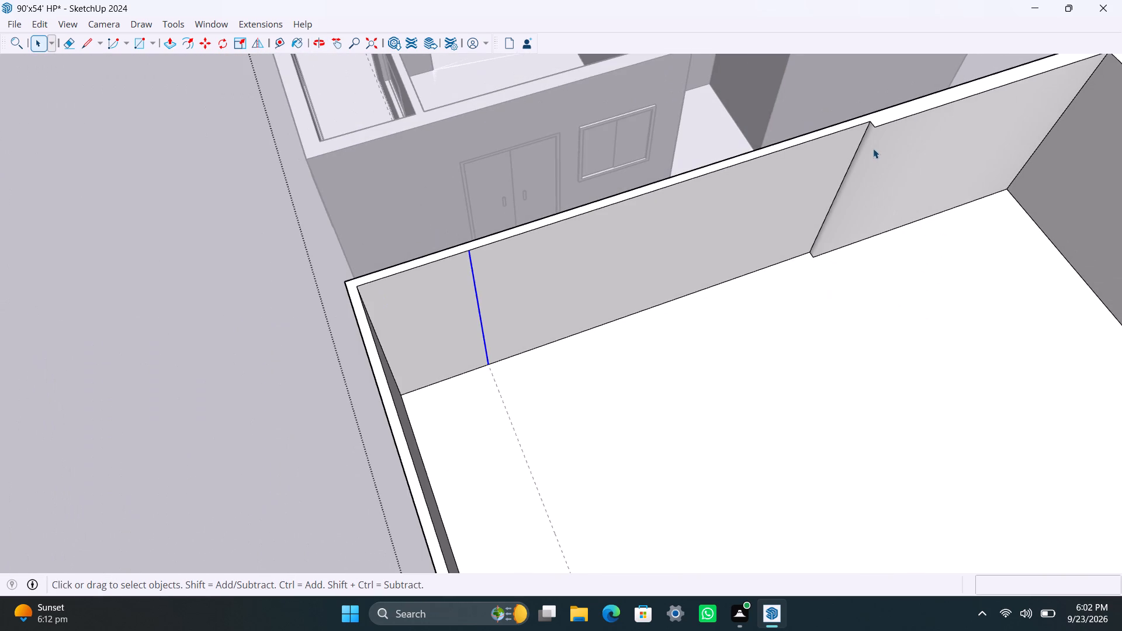
scroll(886, 185, "up", 1)
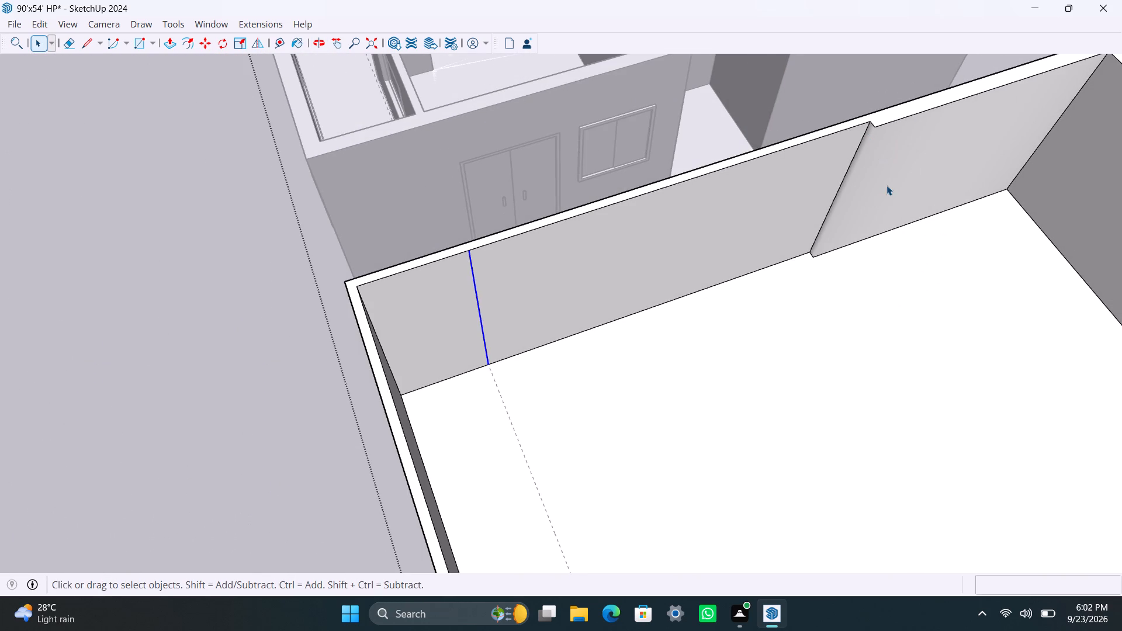
scroll(886, 185, "up", 1)
scroll(839, 160, "up", 3)
left_click(837, 170)
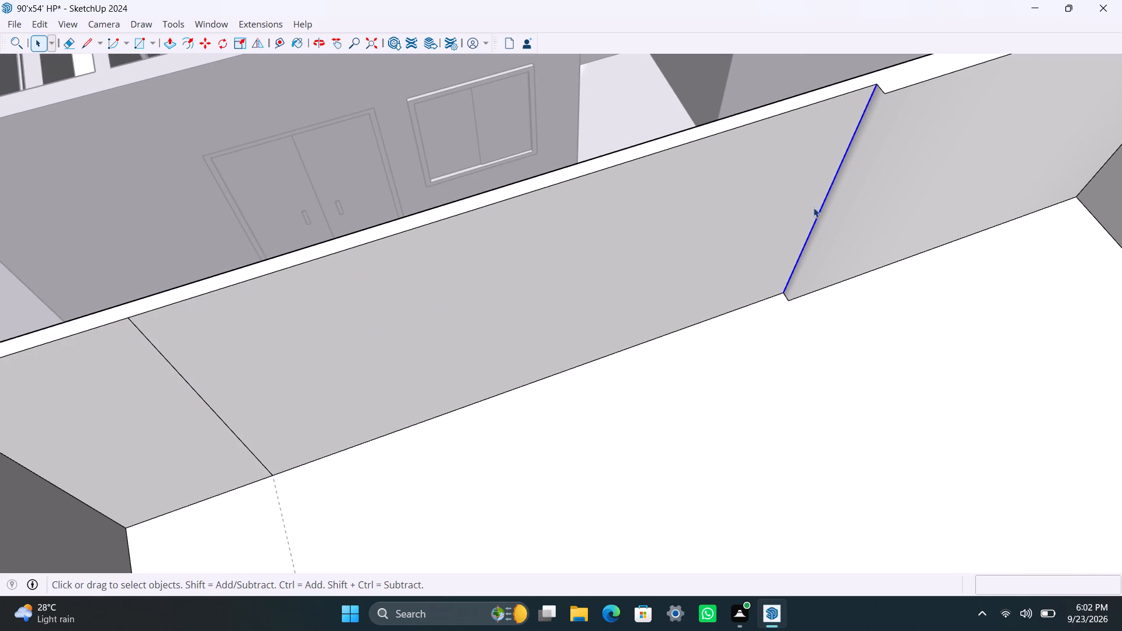
key("m")
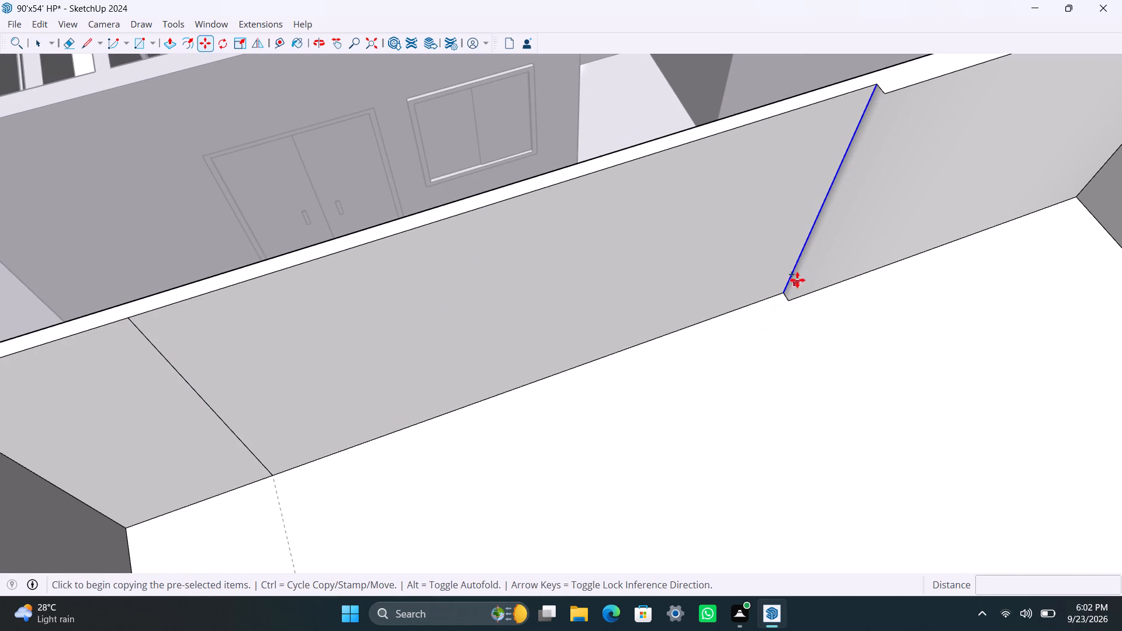
left_click(785, 289)
left_click(788, 296)
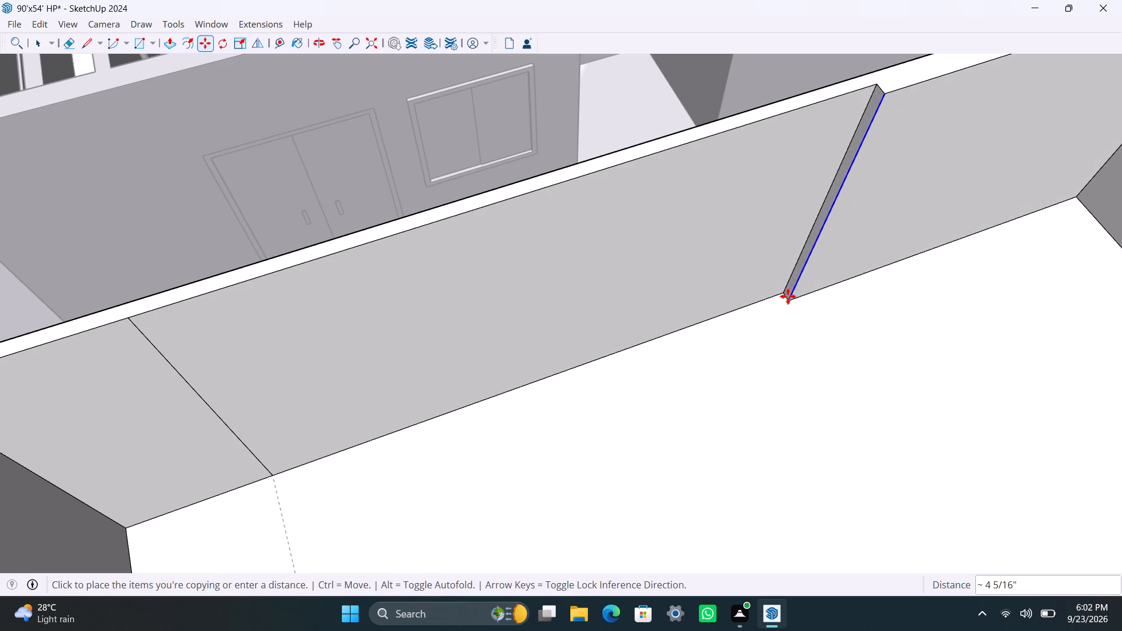
key("space")
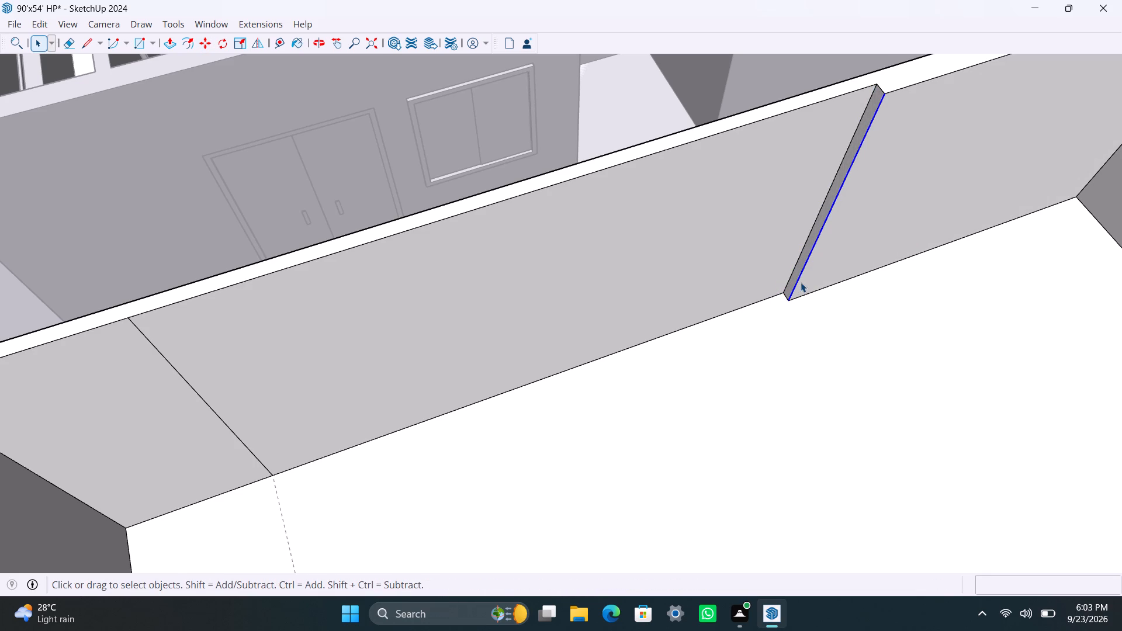
Copy the vertical inner corner edge at the end farthest from the guide 11'1.5" along the adjoining side wall.
scroll(791, 292, "up", 2)
middle_click_drag(798, 324, 746, 293)
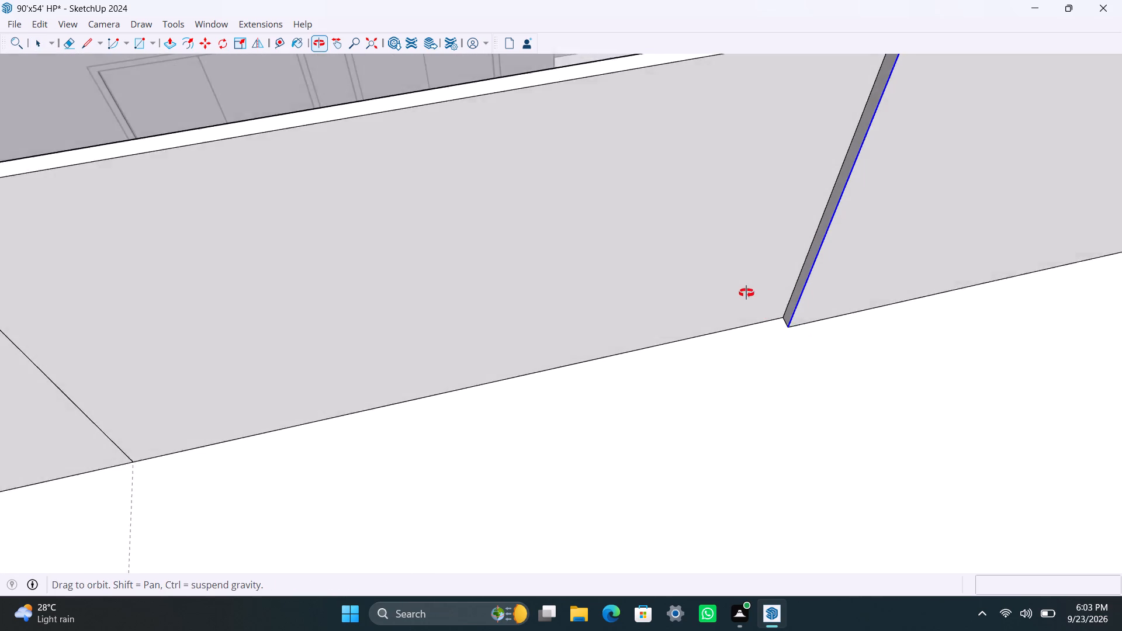
middle_click_drag(746, 293, 746, 293)
scroll(753, 334, "down", 9)
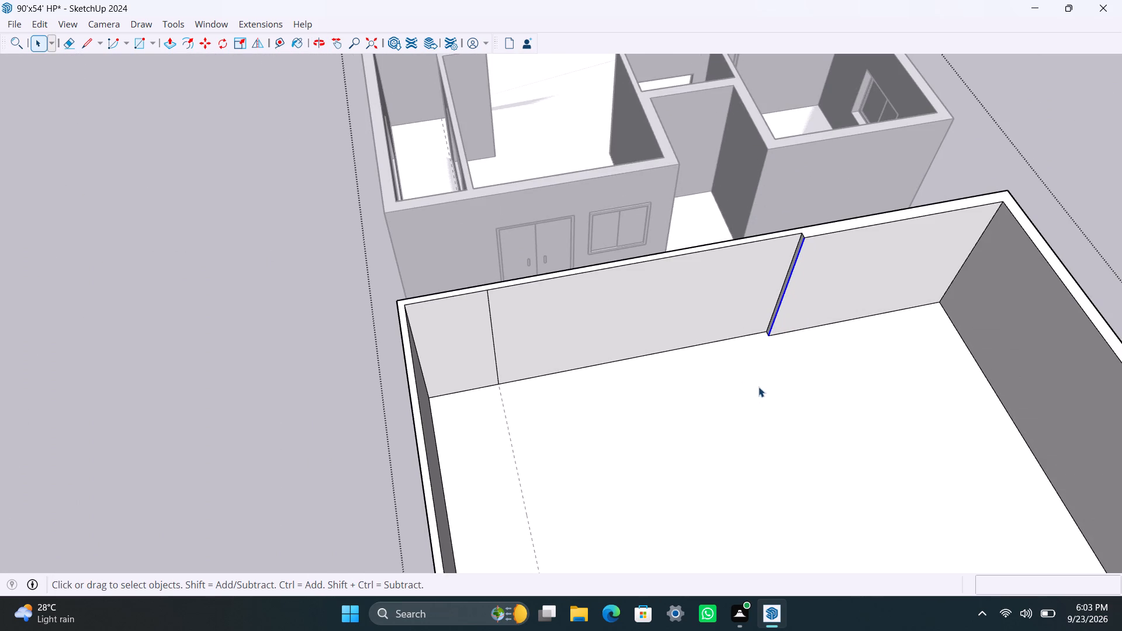
scroll(807, 372, "down", 4)
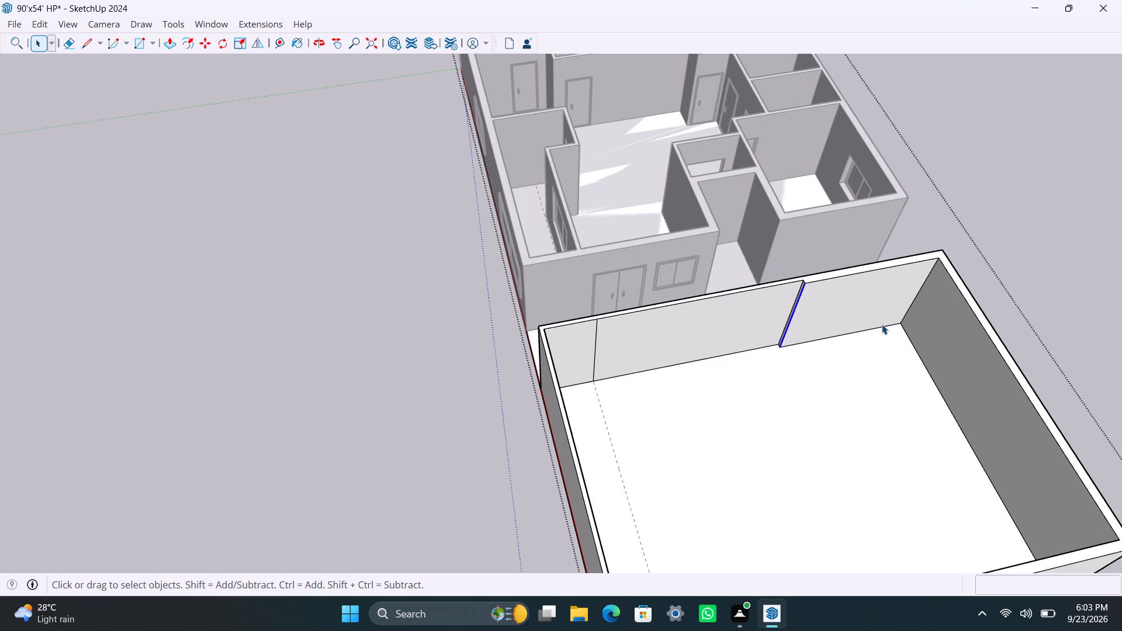
scroll(903, 321, "up", 2)
left_click(903, 321)
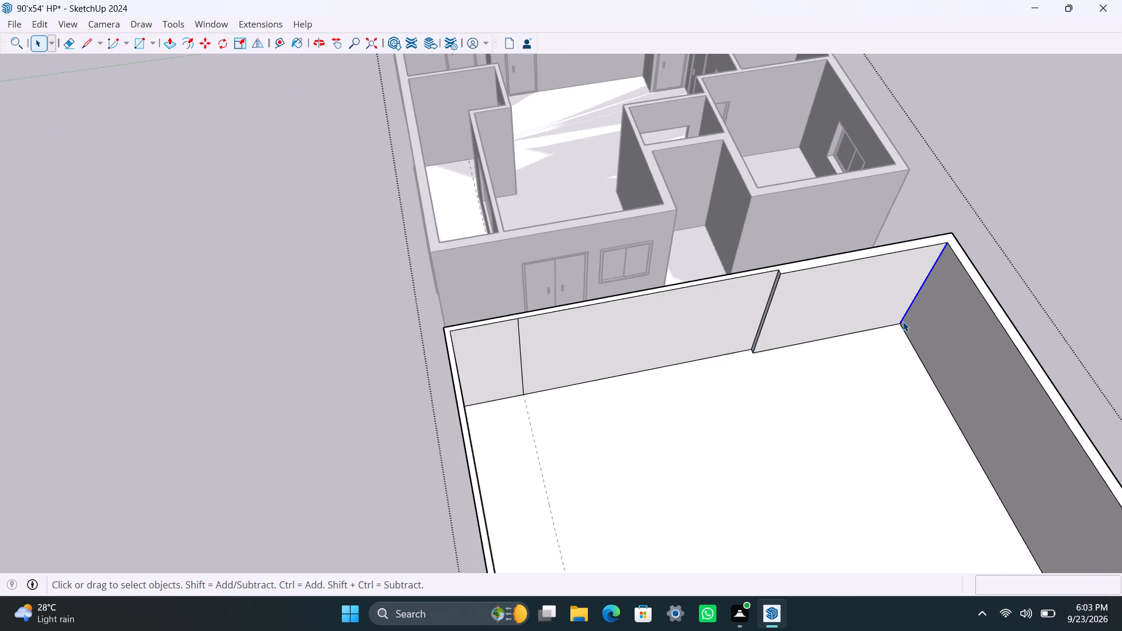
key("m")
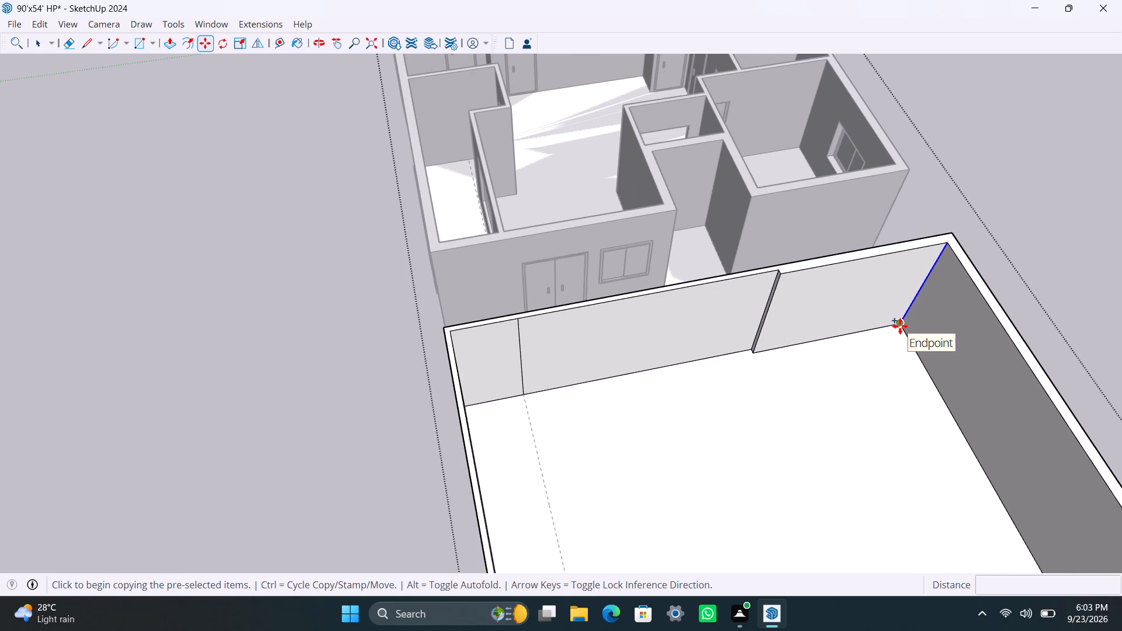
left_click(900, 326)
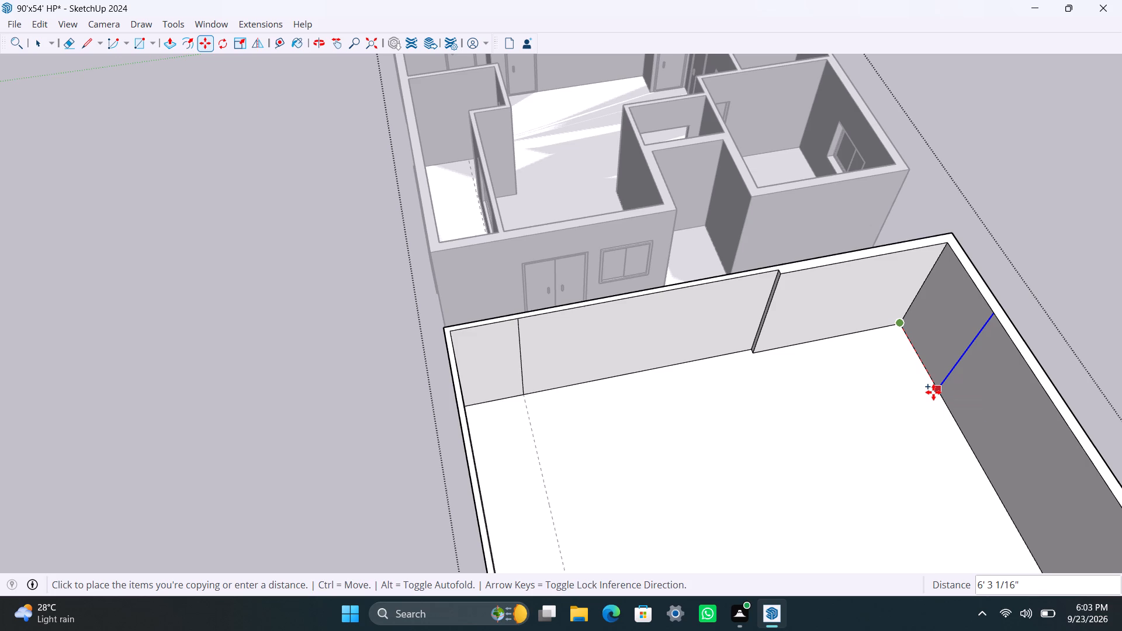
type("11")
key("apostrophe")
key("1")
type(".5")
key("shift+quotedbl")
key("Return")
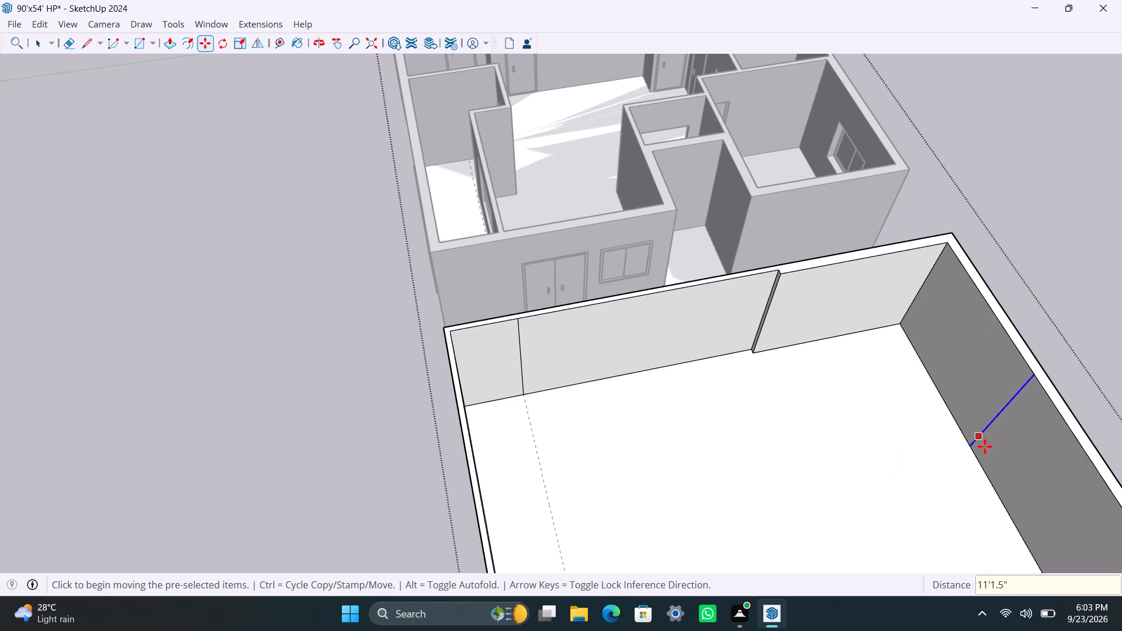
Copy the new vertical edge on the side wall another 4.5" along it, away from the room's corner.
left_click(975, 443)
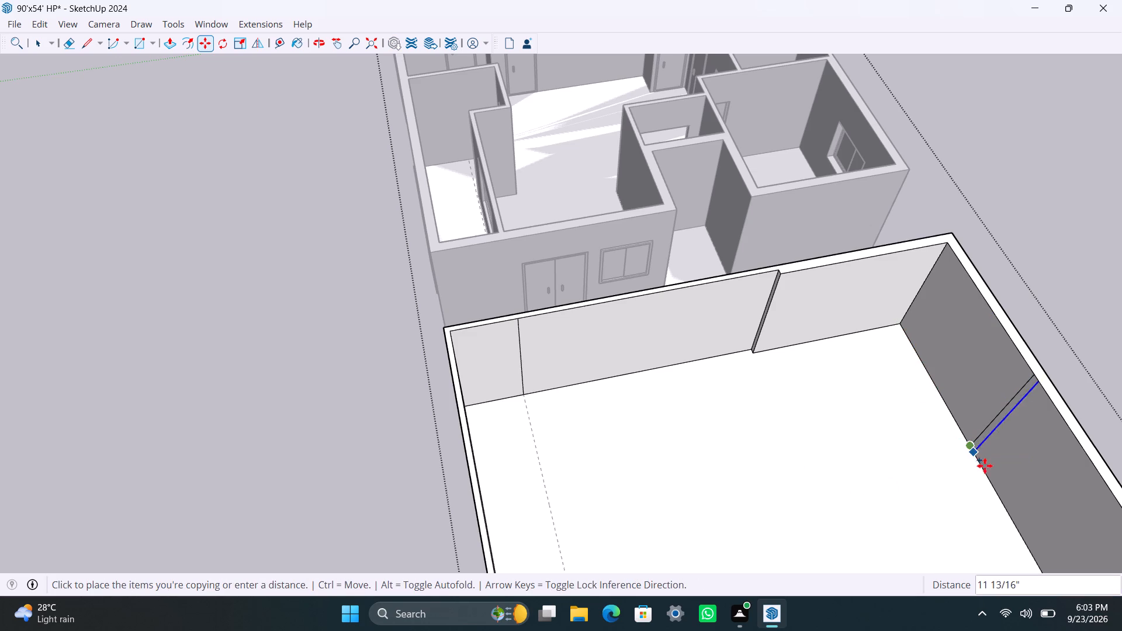
type("4.")
type("5\"")
key("Return")
key("space")
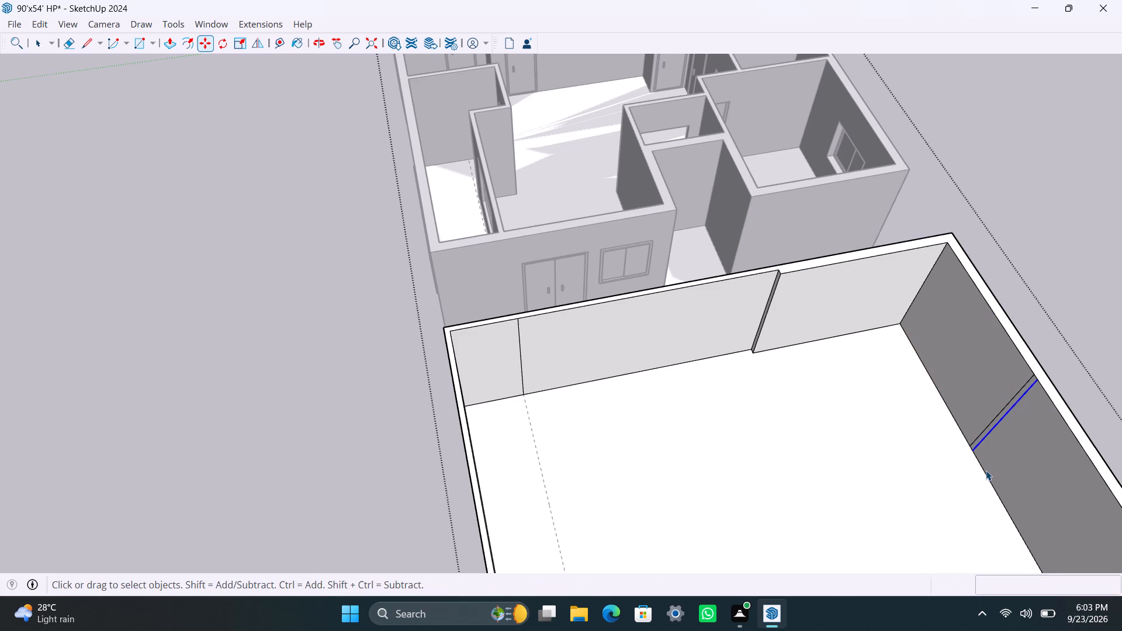
Push/Pull the narrow strip between the two side-wall edges 12'6" into the room as a partition wall.
scroll(986, 470, "up", 8)
left_click(983, 421)
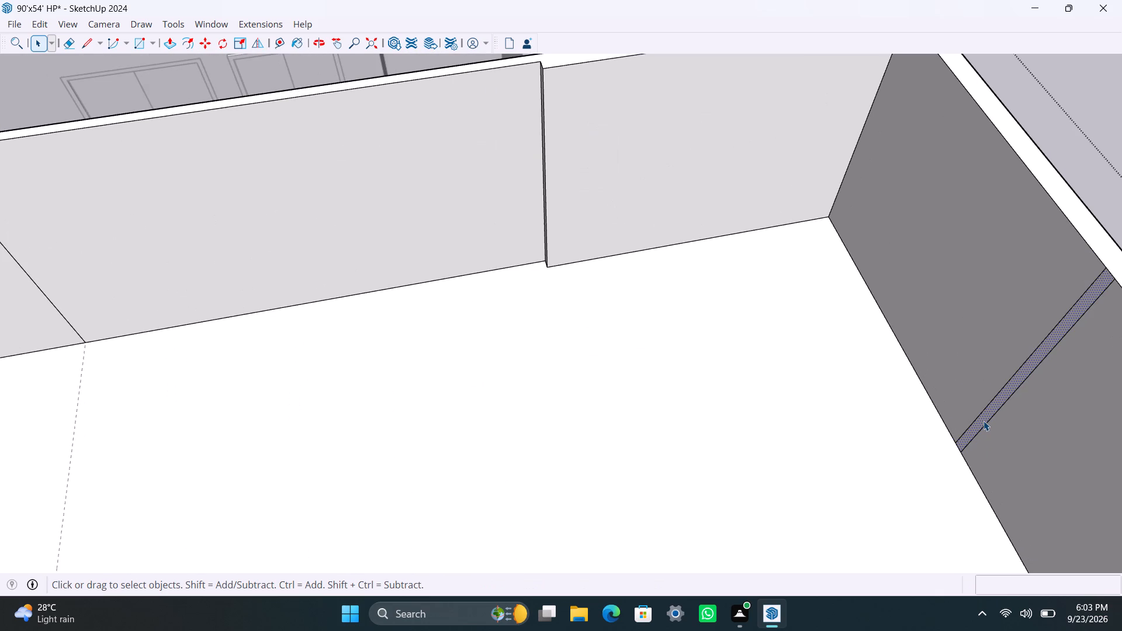
key("p")
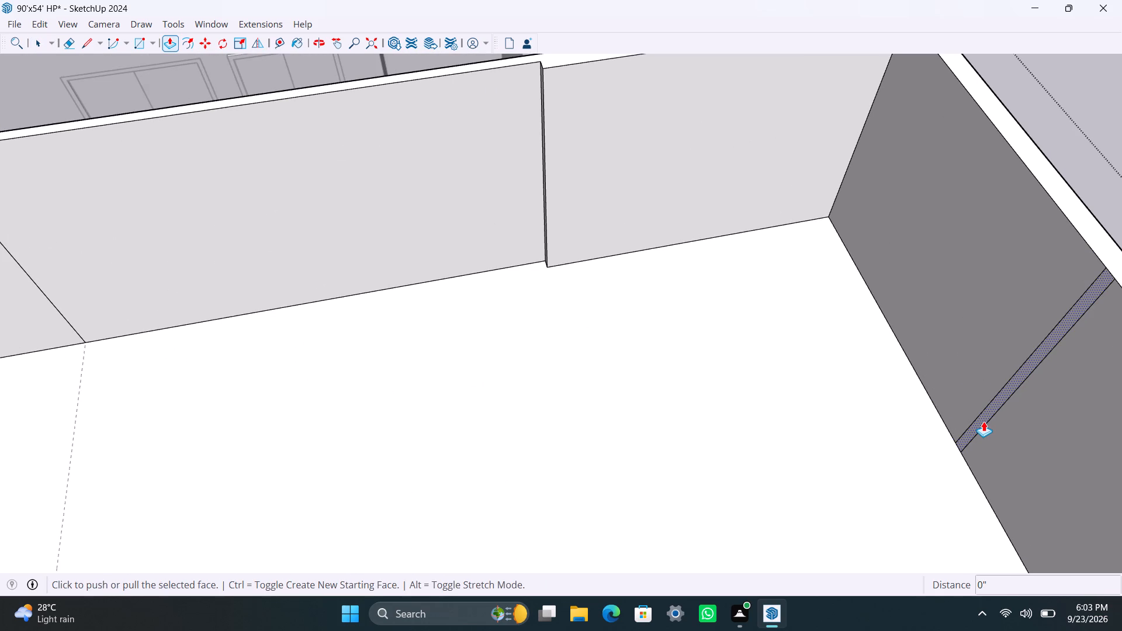
left_click(984, 421)
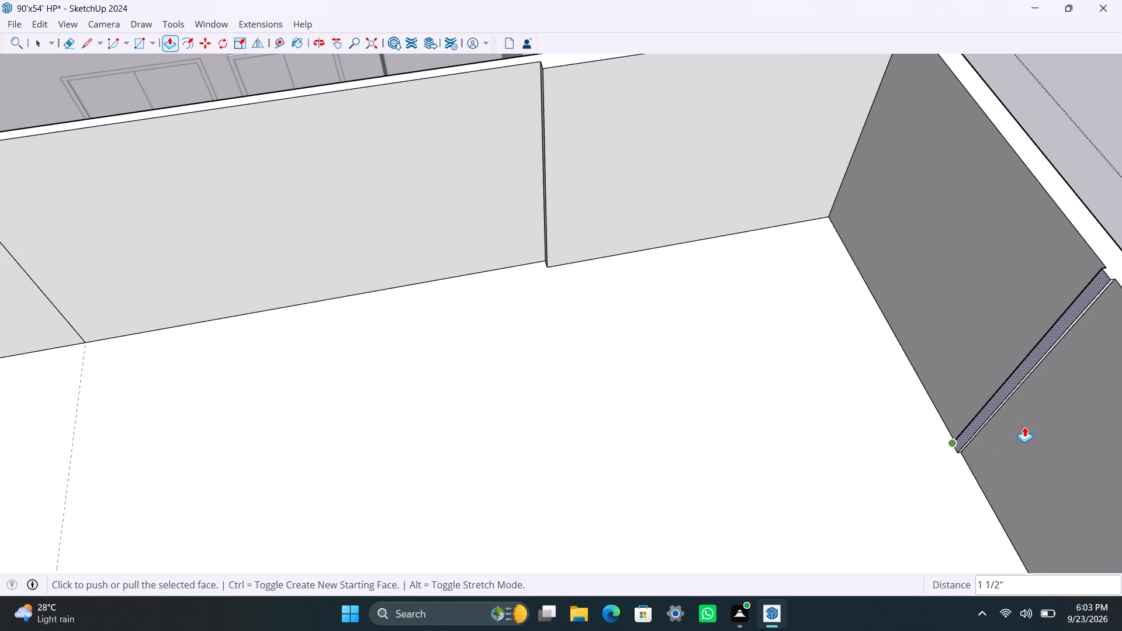
left_click_drag(975, 419, 801, 509)
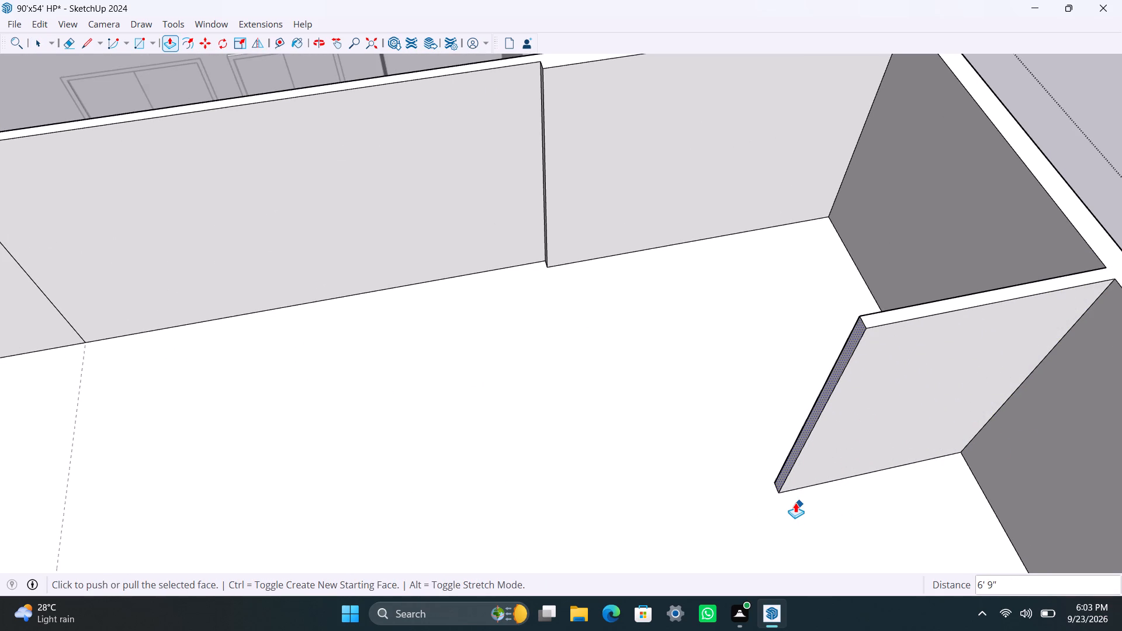
type("12'")
type("6\"")
key("Return")
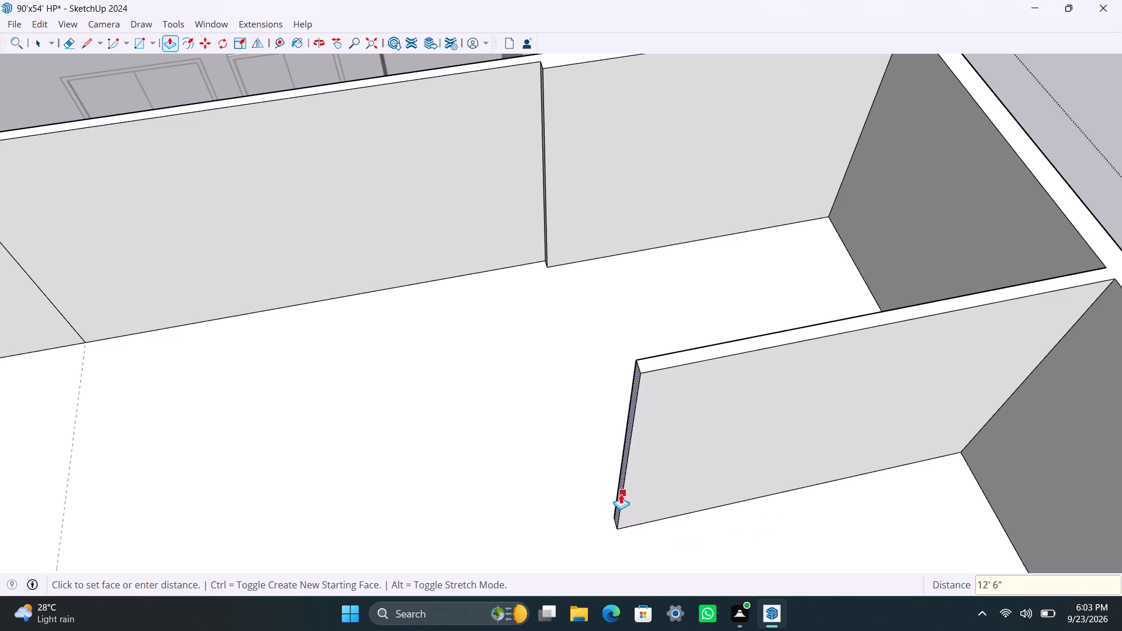
Extend the free end face of the partition wall by 4.5" with Push/Pull.
scroll(600, 493, "up", 2)
middle_click_drag(619, 502, 621, 502)
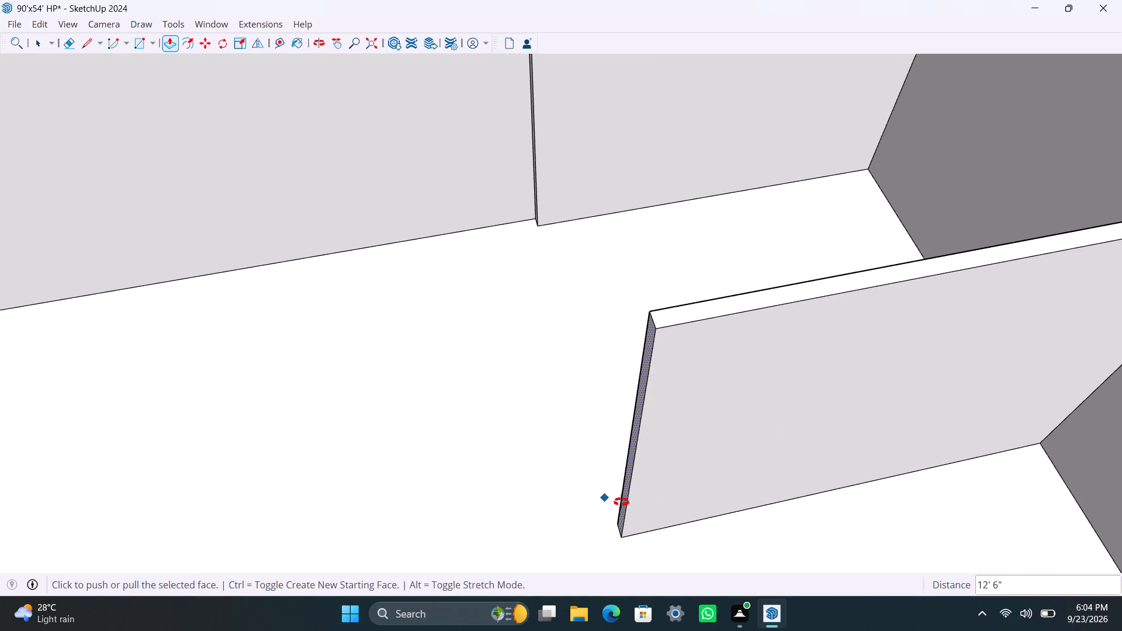
middle_click_drag(621, 502, 770, 469)
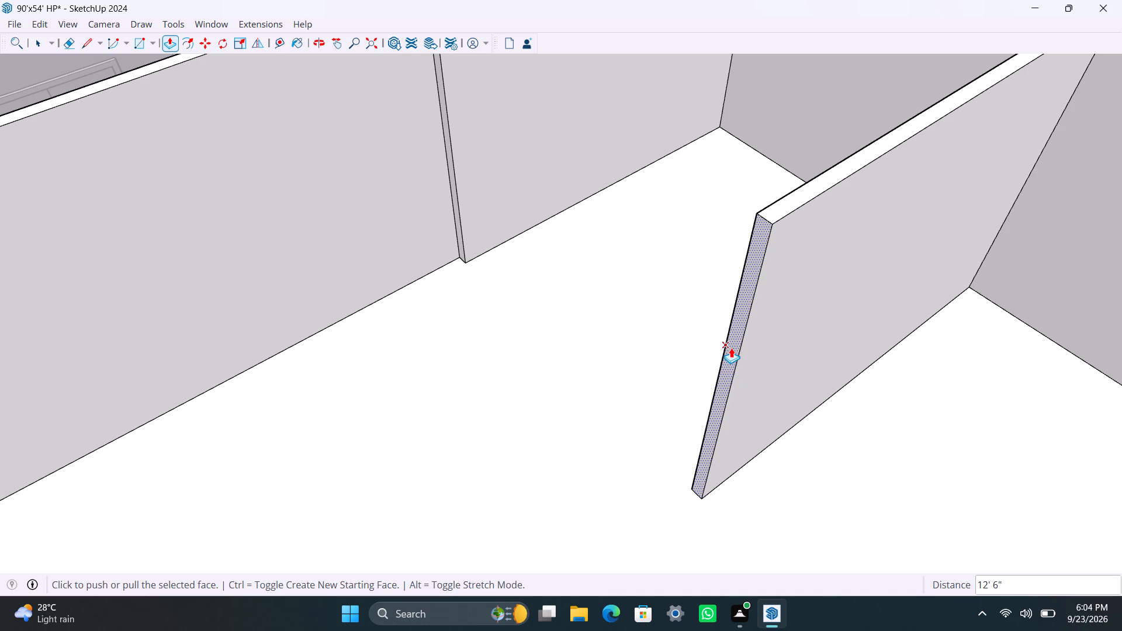
left_click(731, 348)
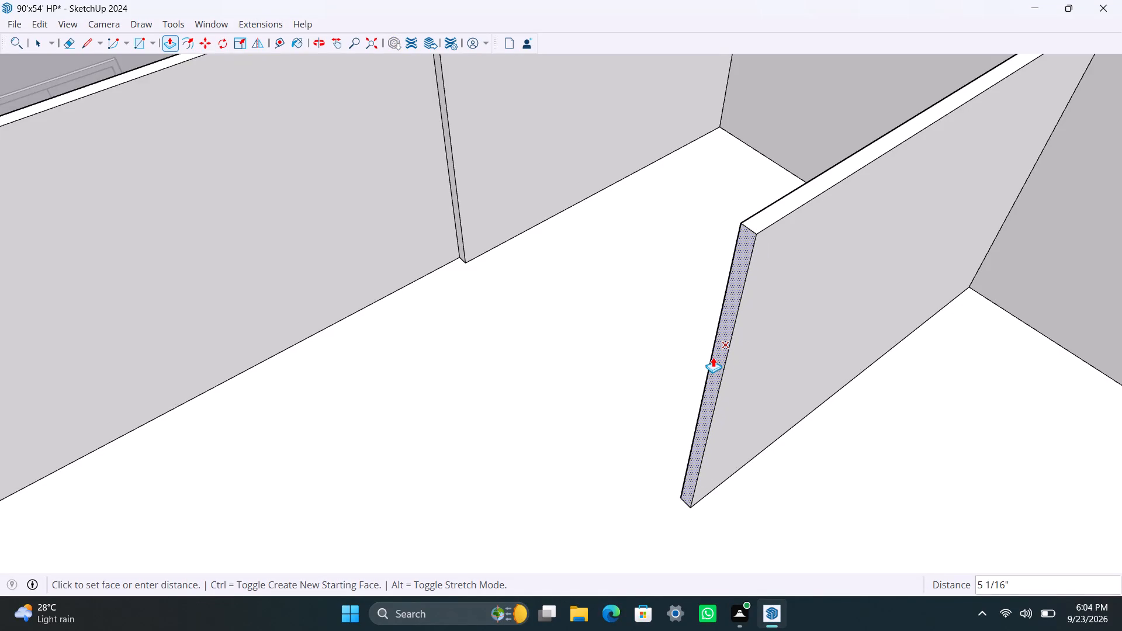
type("4.5\"")
key("Return")
key("space")
Copy the projecting vertical edge of the jog in the wall facing the house 4.5" along that wall, towards the partition's side wall.
scroll(606, 315, "down", 3)
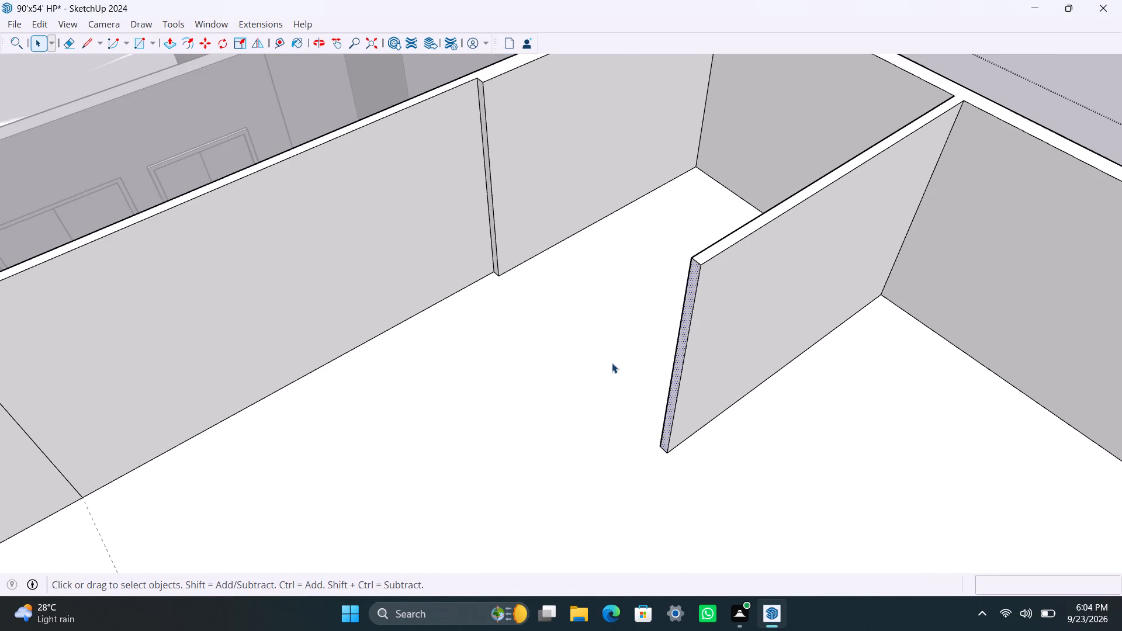
scroll(633, 371, "down", 4)
scroll(544, 266, "up", 2)
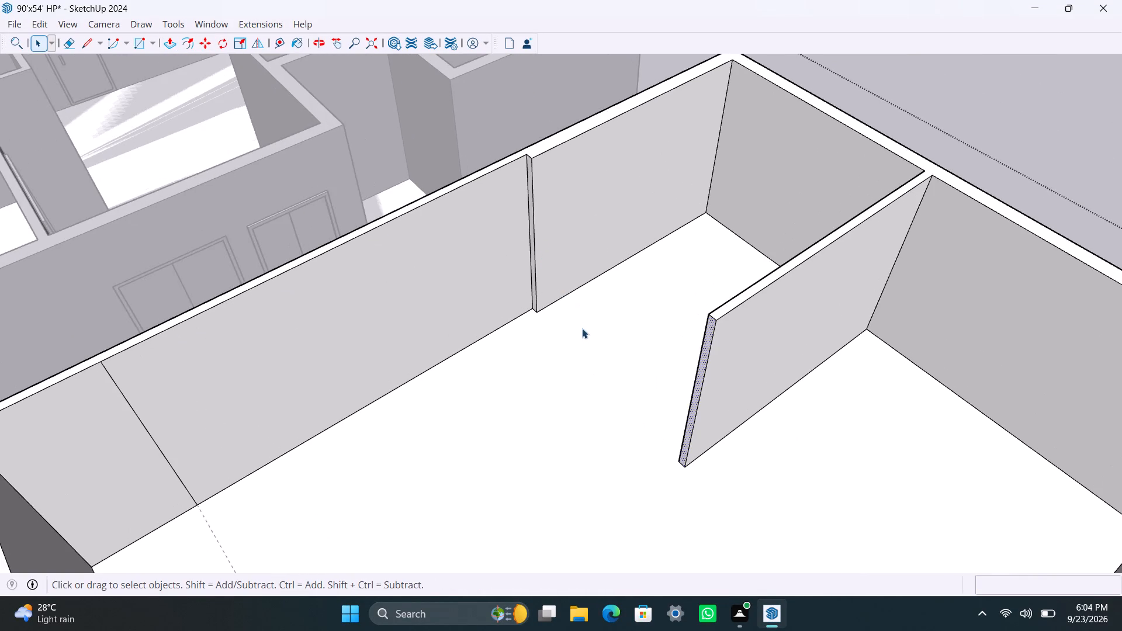
scroll(582, 328, "down", 2)
middle_click_drag(709, 452, 459, 467)
scroll(494, 413, "down", 3)
middle_click_drag(496, 405, 543, 425, "shift")
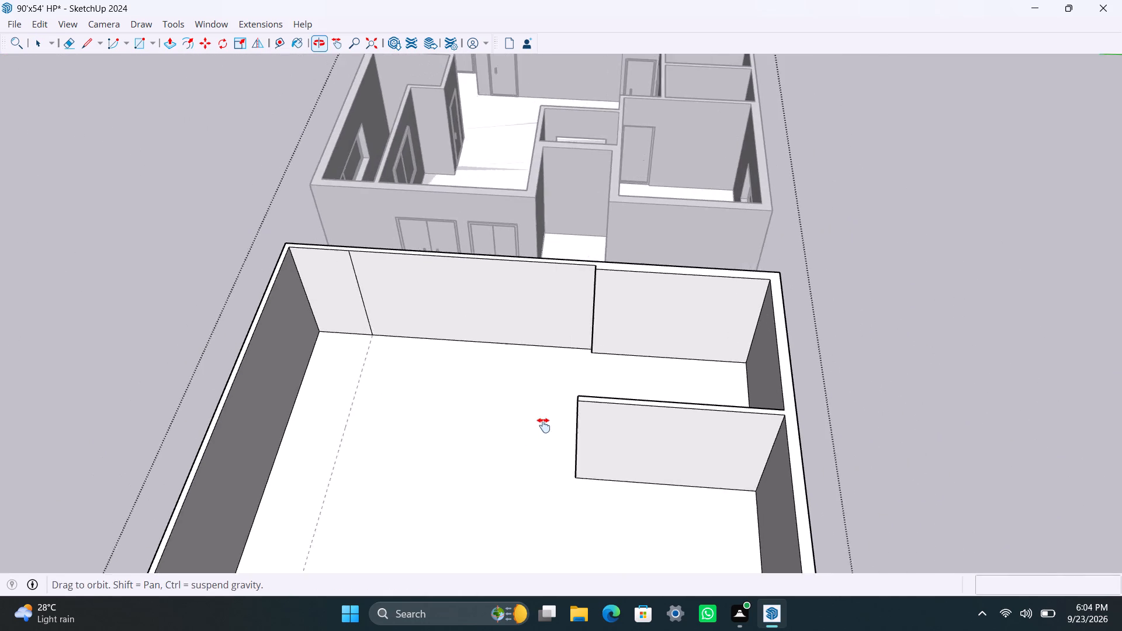
middle_click_drag(543, 425, 545, 425, "shift")
scroll(542, 375, "up", 3)
middle_click_drag(586, 394, 662, 414)
scroll(639, 290, "up", 4)
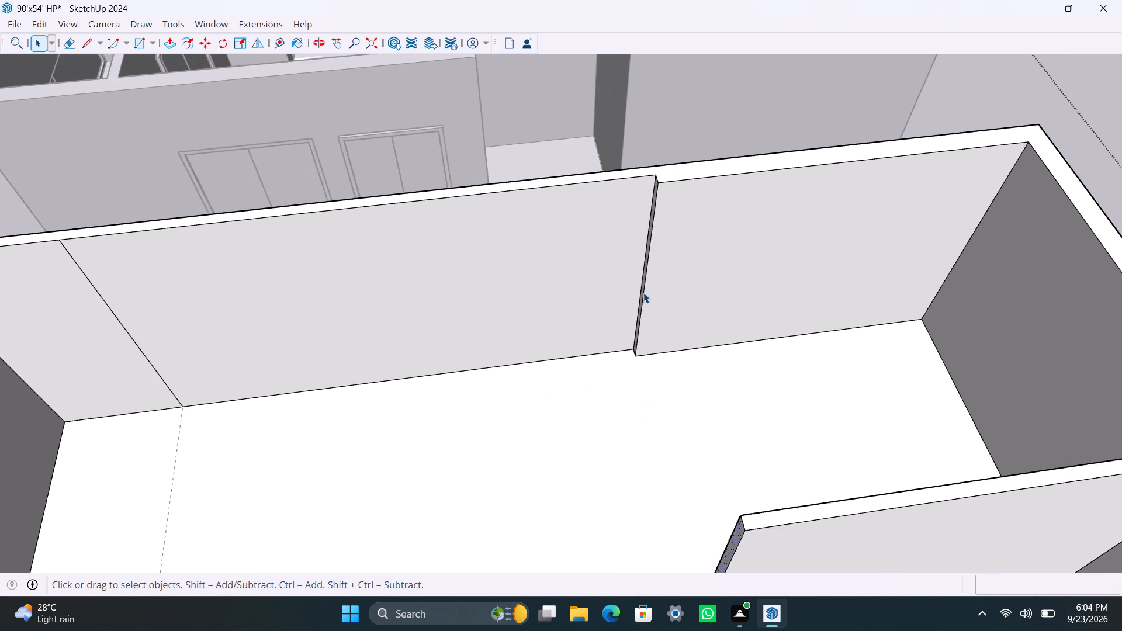
scroll(643, 293, "up", 2)
left_click(644, 294)
key("m")
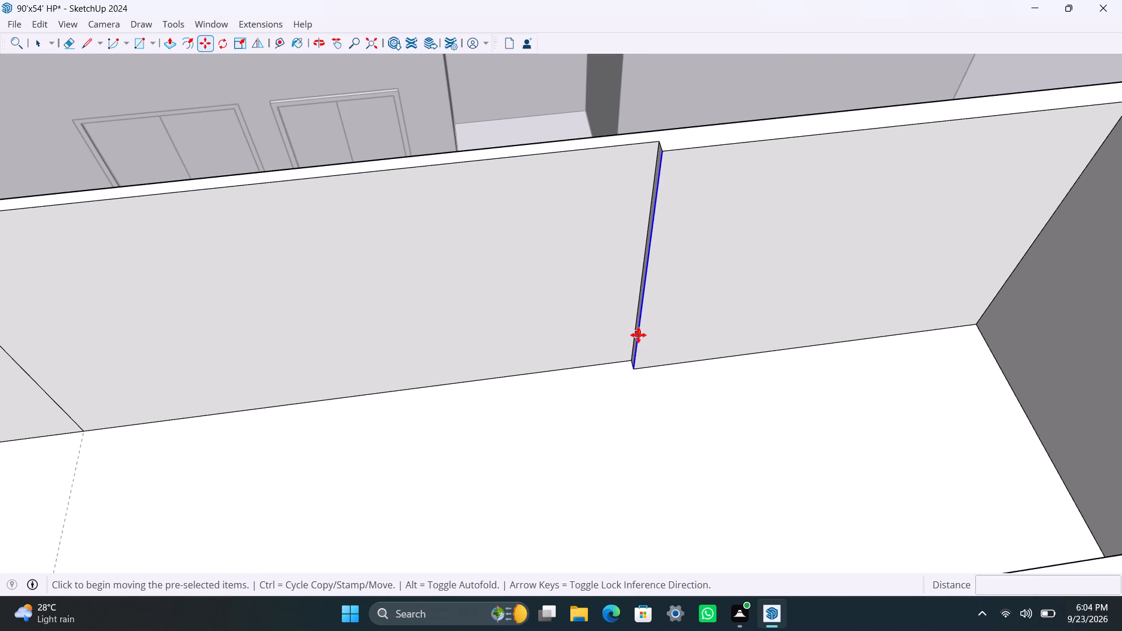
left_click(638, 366)
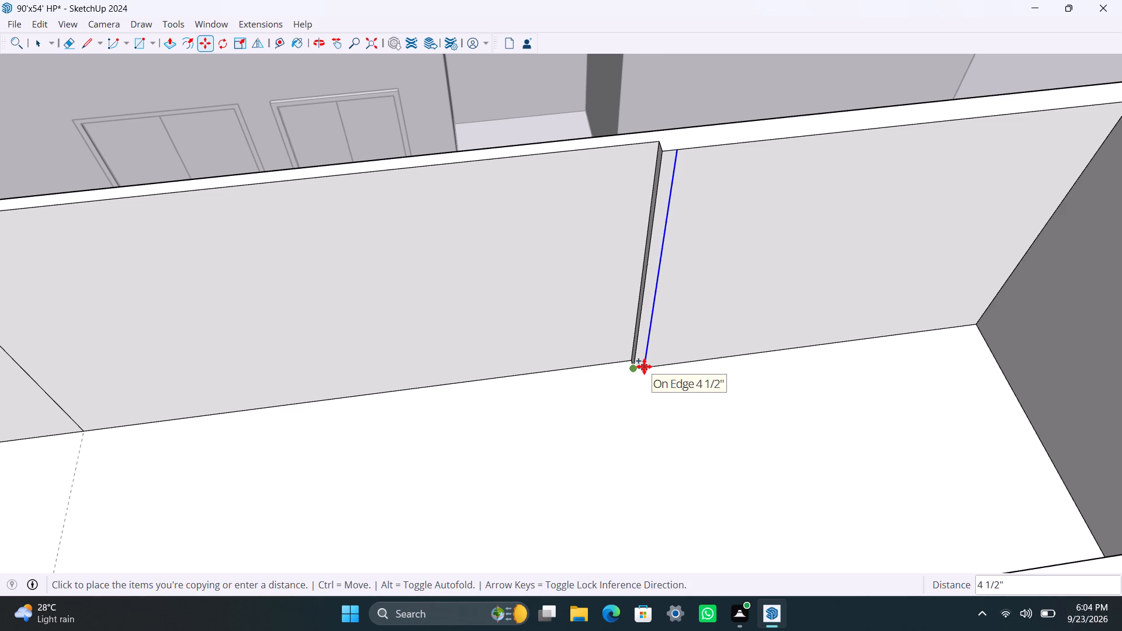
type("4.5\"")
key("Return")
key("space")
Push/Pull the narrow strip beside the jog about 11'1 3/8" across the room to meet the partition, enclosing the corner room.
scroll(649, 327, "up", 2)
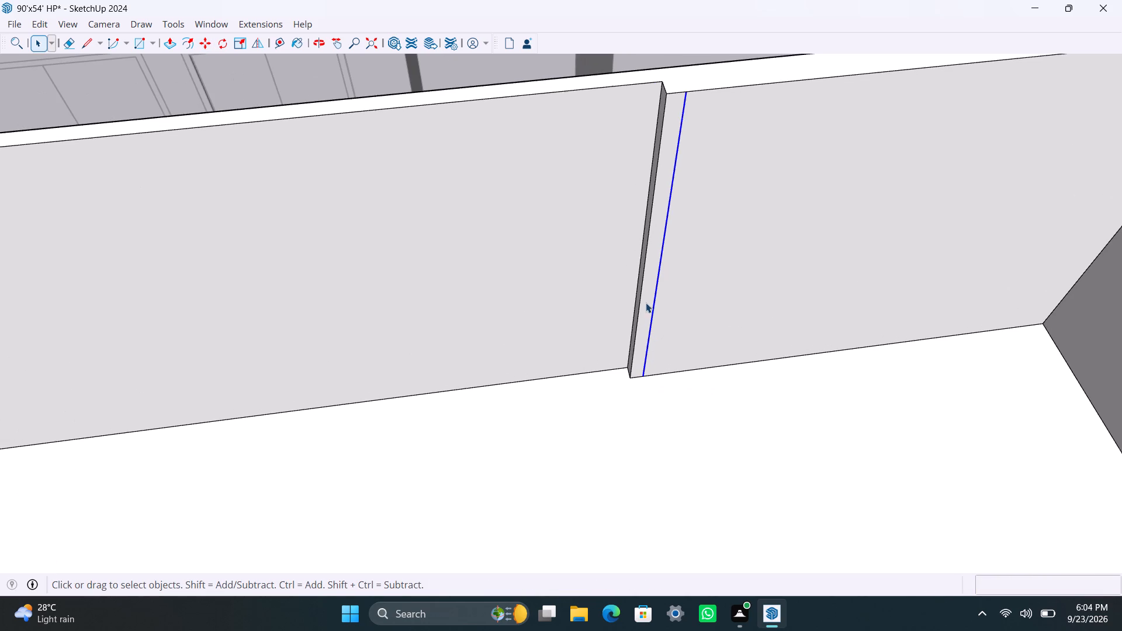
left_click(645, 297)
key("p")
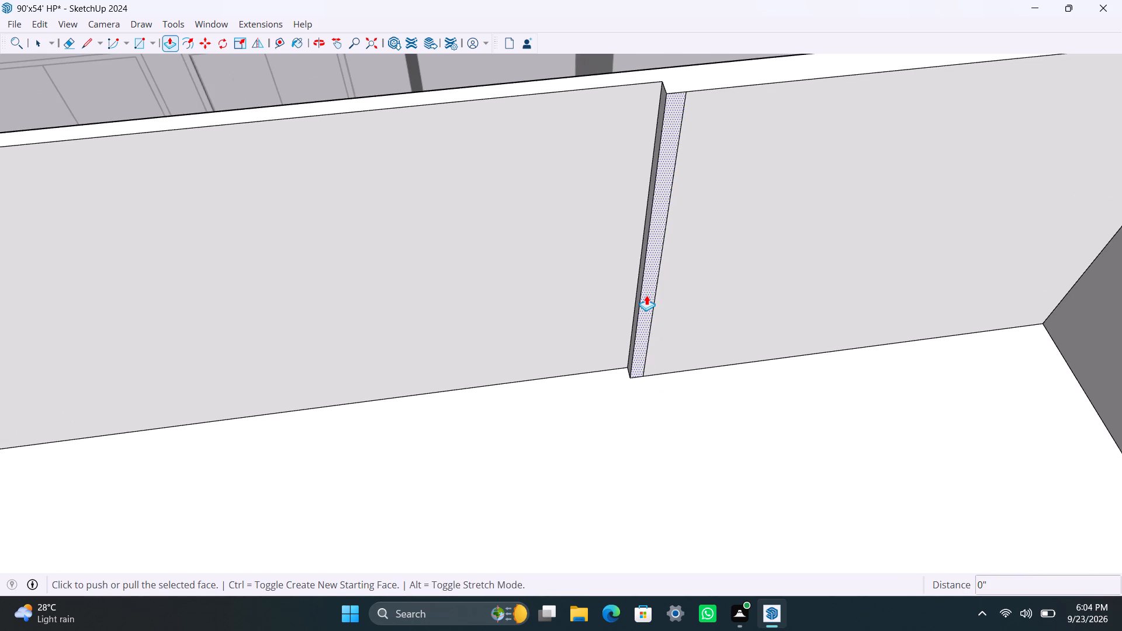
scroll(646, 295, "down", 4)
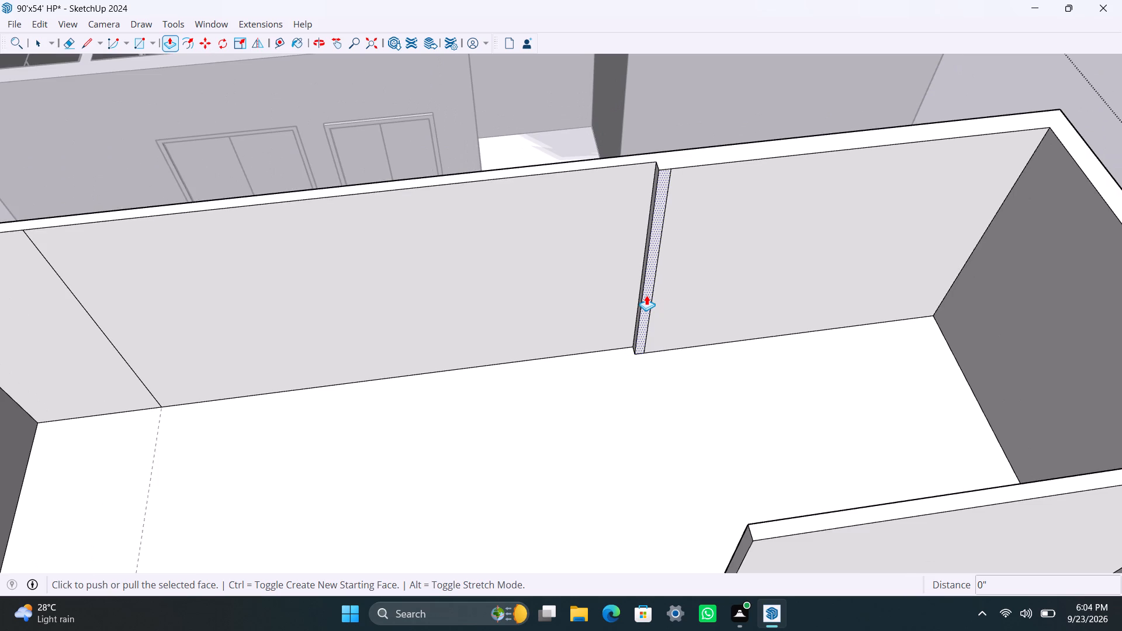
left_click_drag(647, 306, 753, 534)
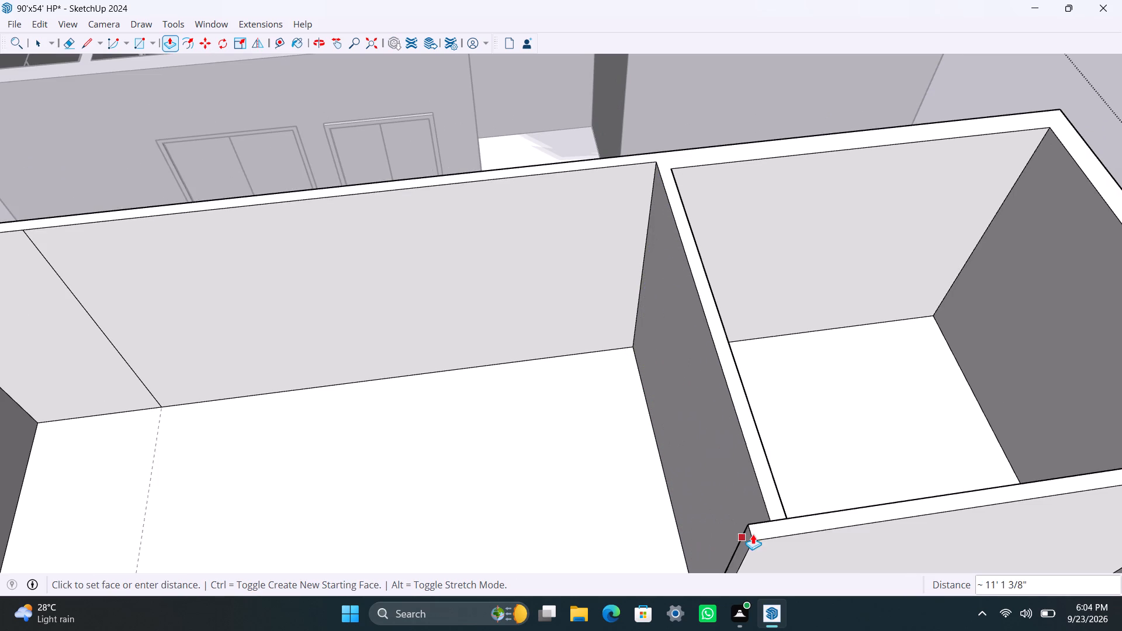
left_click_drag(753, 534, 802, 553)
key("space")
Copy the vertical corner edge where the corner room's outer partition meets the side wall 4'1.5" along that side wall.
scroll(756, 389, "down", 4)
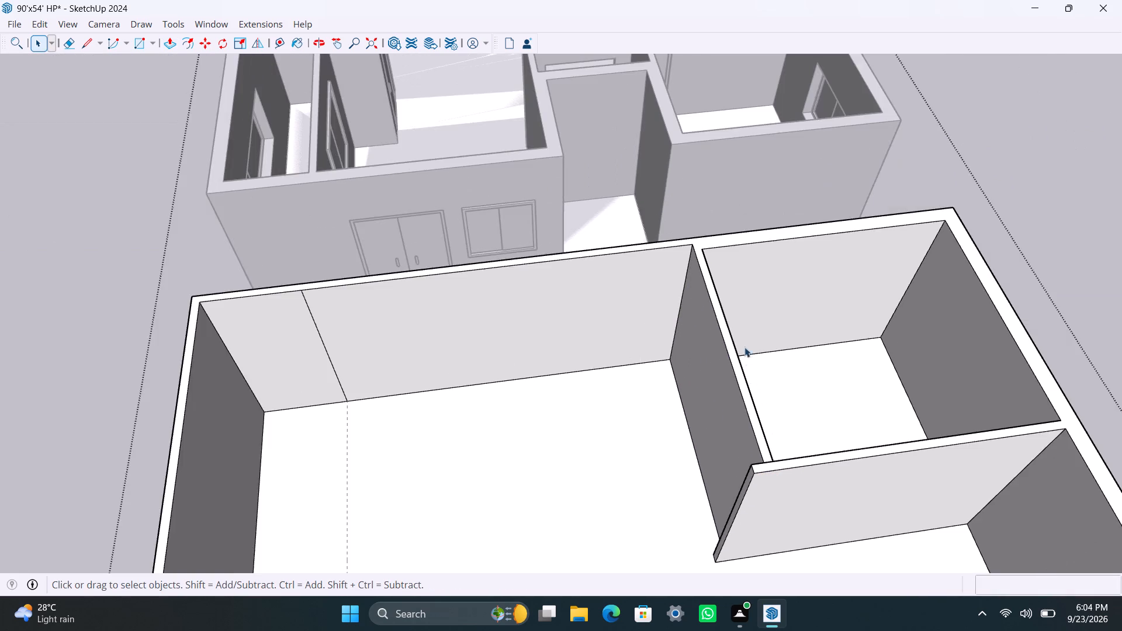
scroll(744, 344, "down", 4)
middle_click_drag(768, 473, 653, 358, "shift")
scroll(669, 385, "up", 3)
middle_click_drag(743, 333, 742, 333)
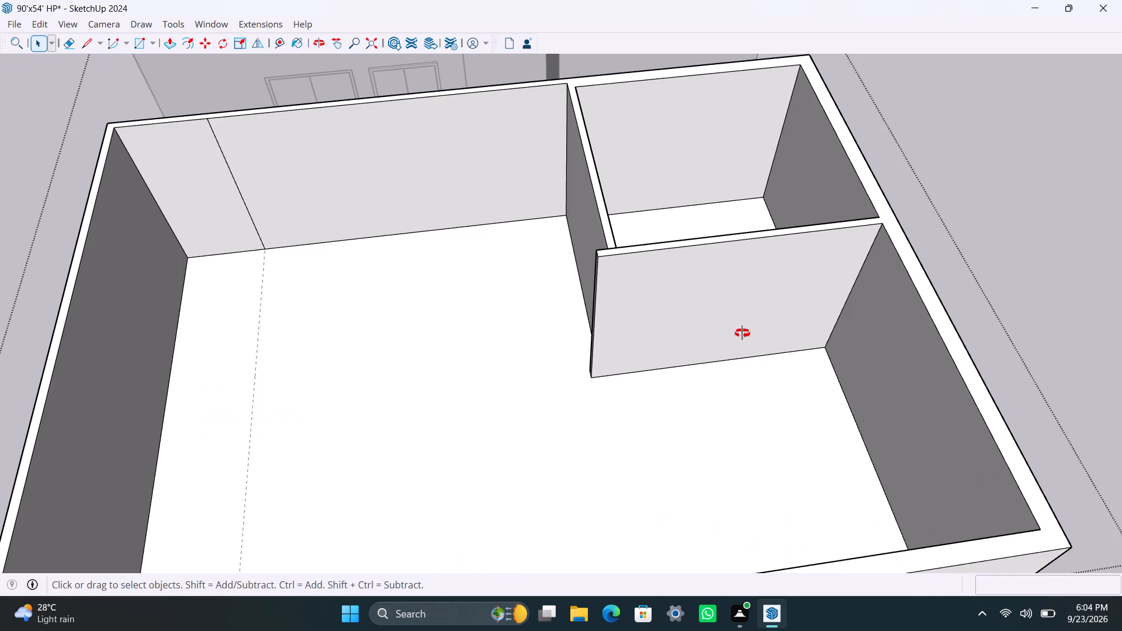
middle_click_drag(742, 333, 685, 316)
scroll(680, 320, "down", 3)
middle_click_drag(676, 360, 654, 453, "shift")
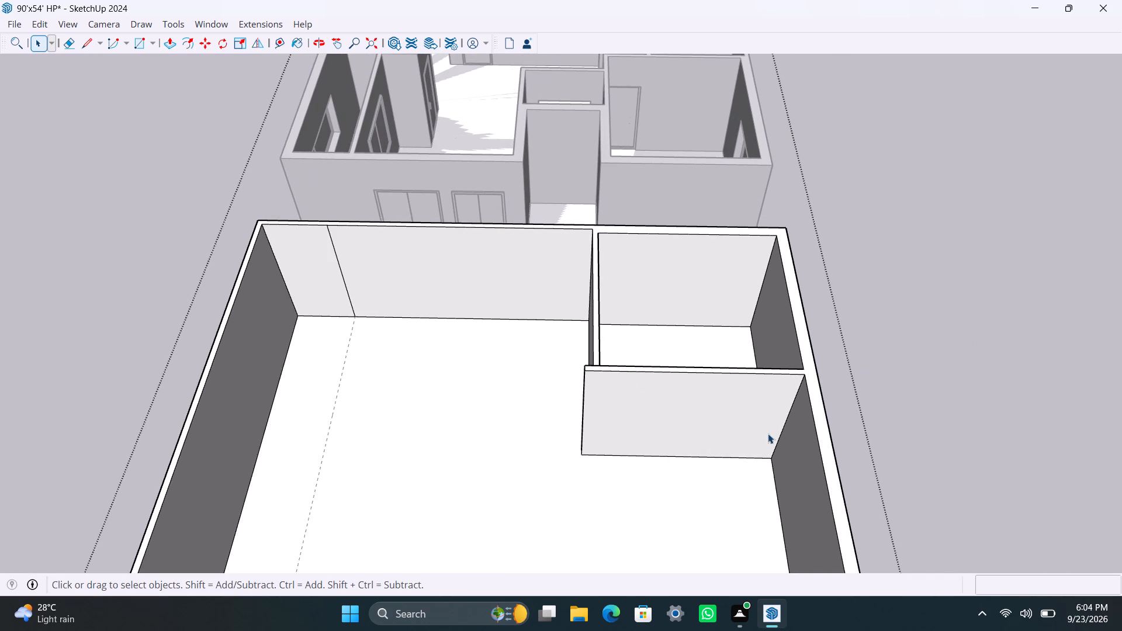
left_click(790, 417)
key("m")
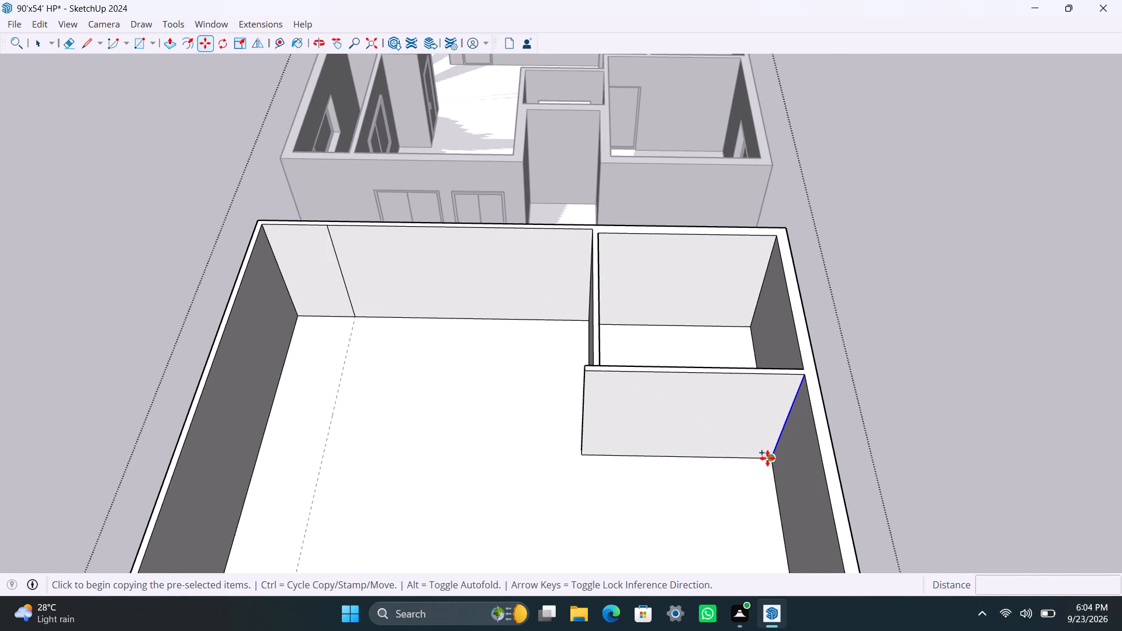
left_click(767, 458)
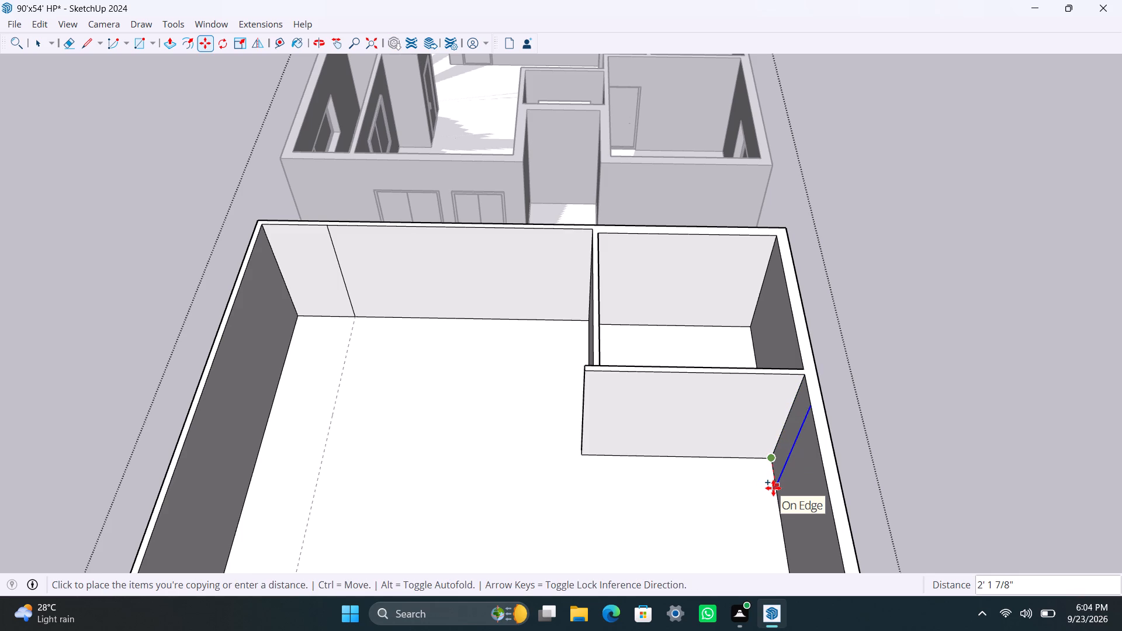
key("4")
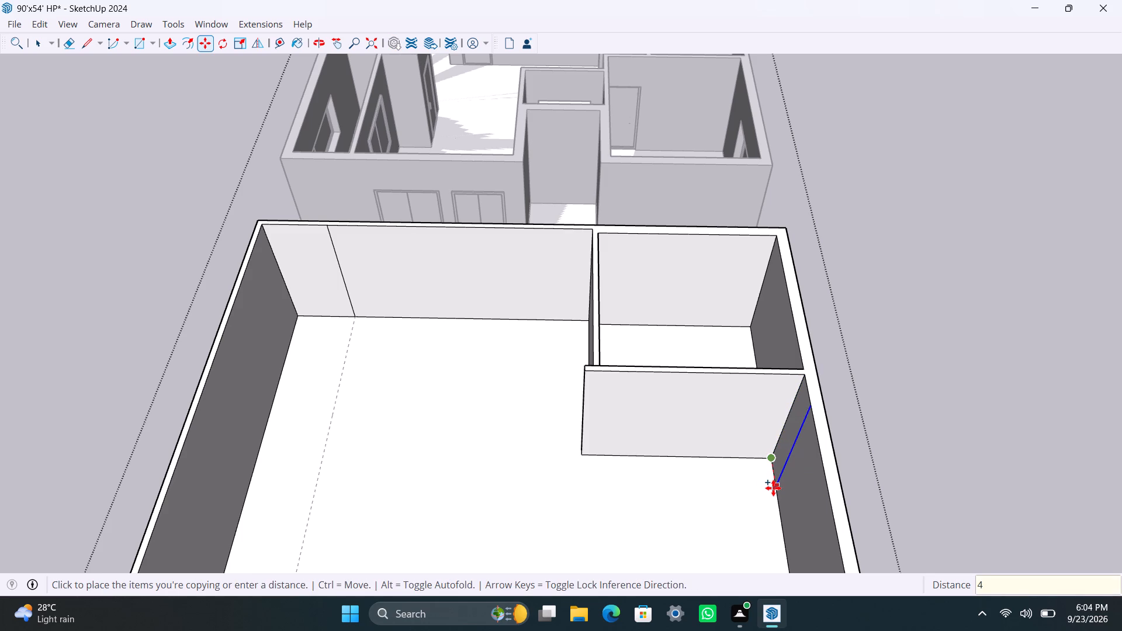
key("apostrophe")
key("1")
key("period")
type("5\"")
key("Return")
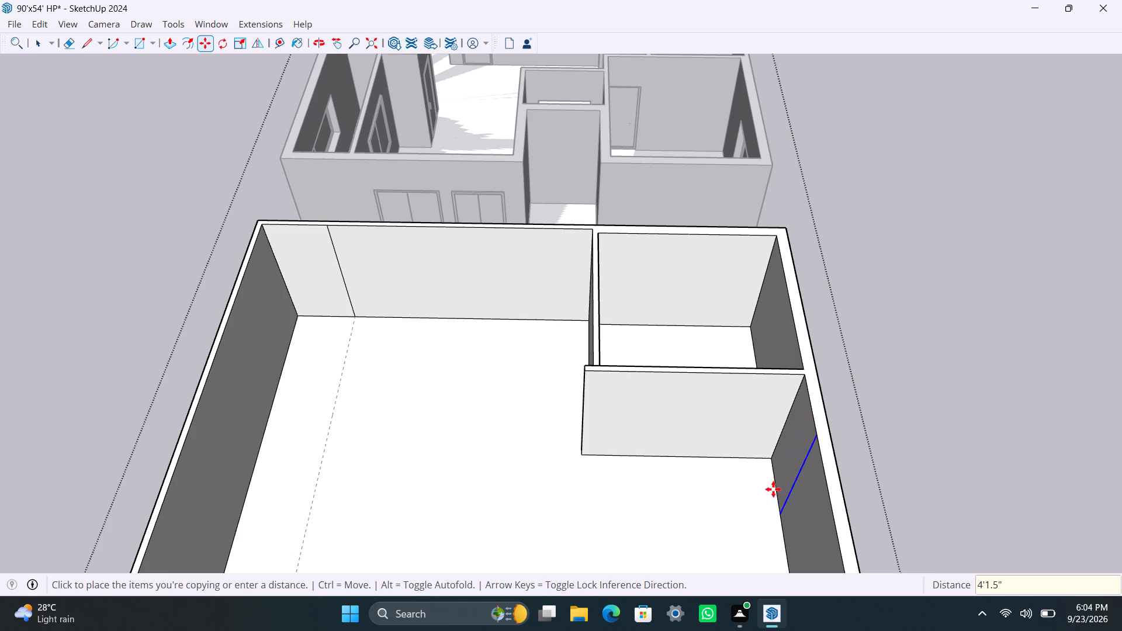
Copy the new side-wall edge another 4.5" along the wall, away from the corner room, to outline a narrow strip.
scroll(773, 490, "down", 4)
middle_click_drag(740, 492, 875, 525)
scroll(874, 391, "up", 5)
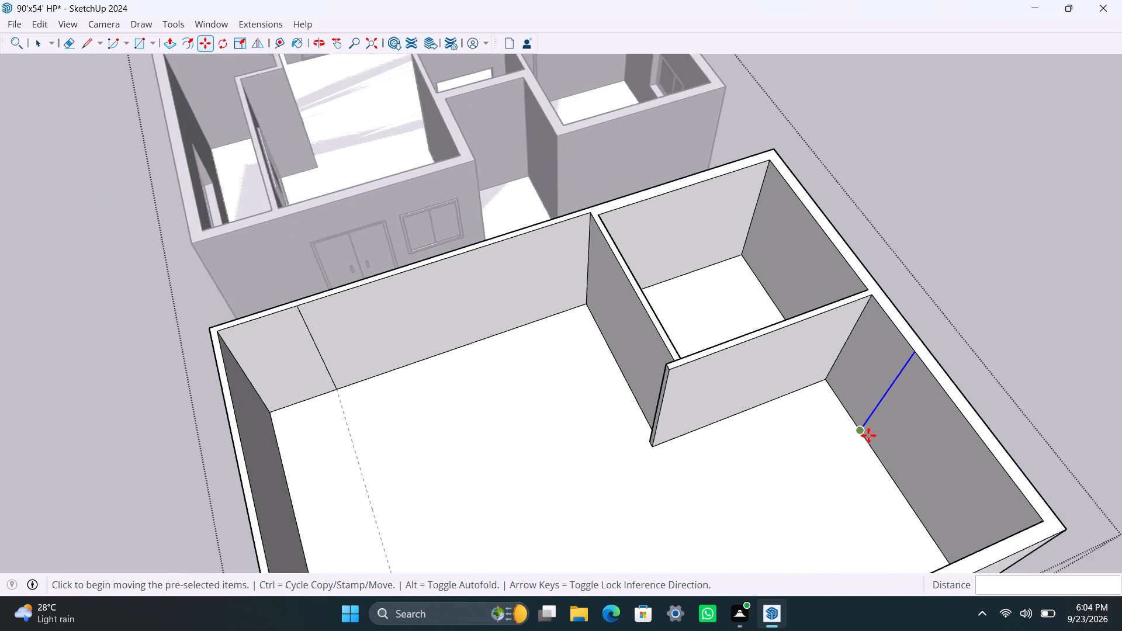
scroll(868, 435, "up", 2)
left_click(863, 431)
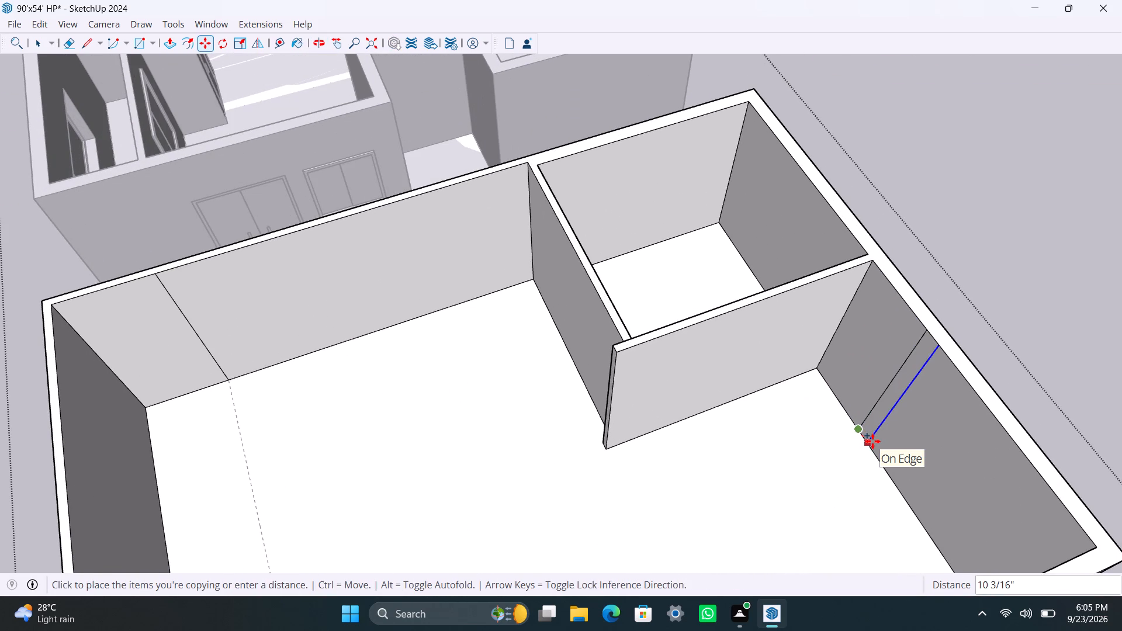
type("4.5\"")
key("Return")
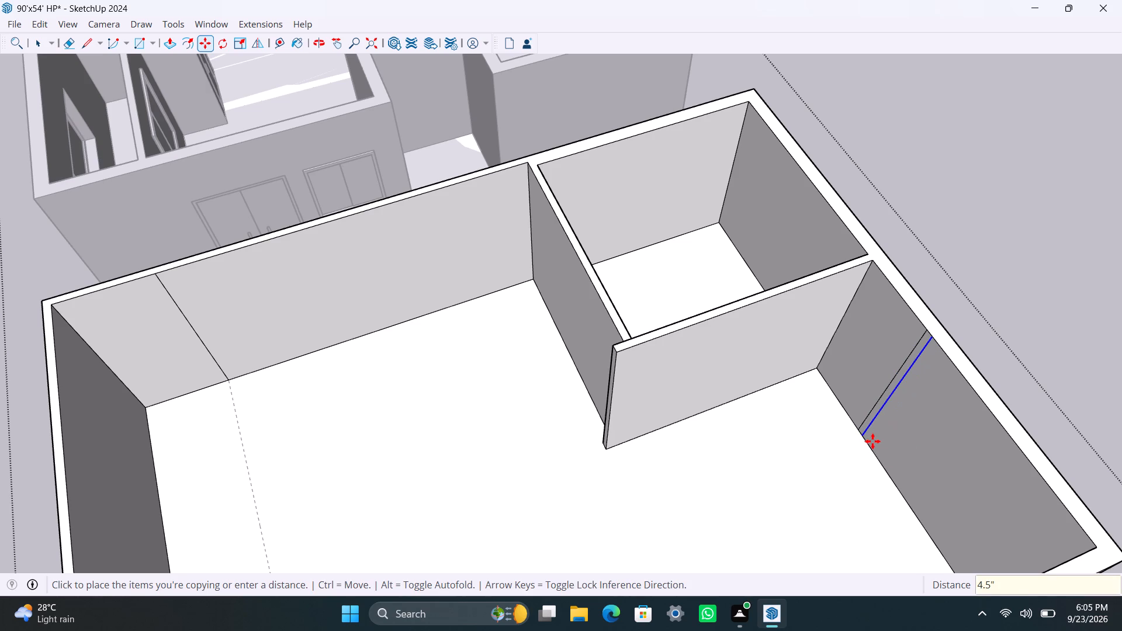
key("space")
Push/Pull the narrow side-wall strip 8' into the room as a second partition parallel to the corner room's wall.
scroll(873, 441, "up", 5)
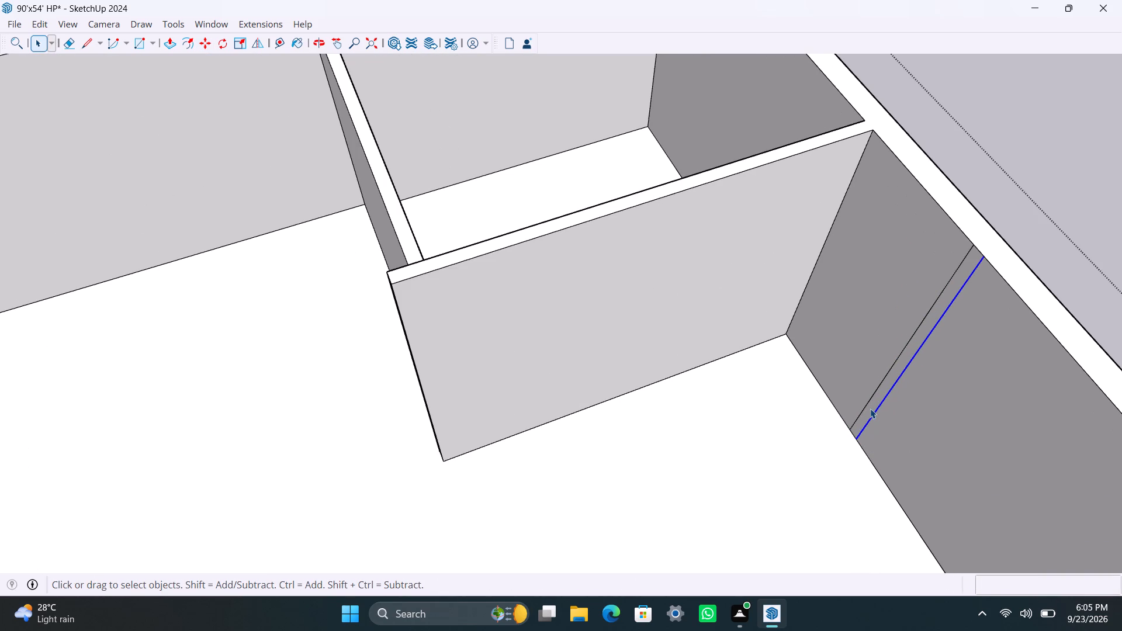
left_click(870, 408)
key("p")
left_click_drag(870, 408, 778, 481)
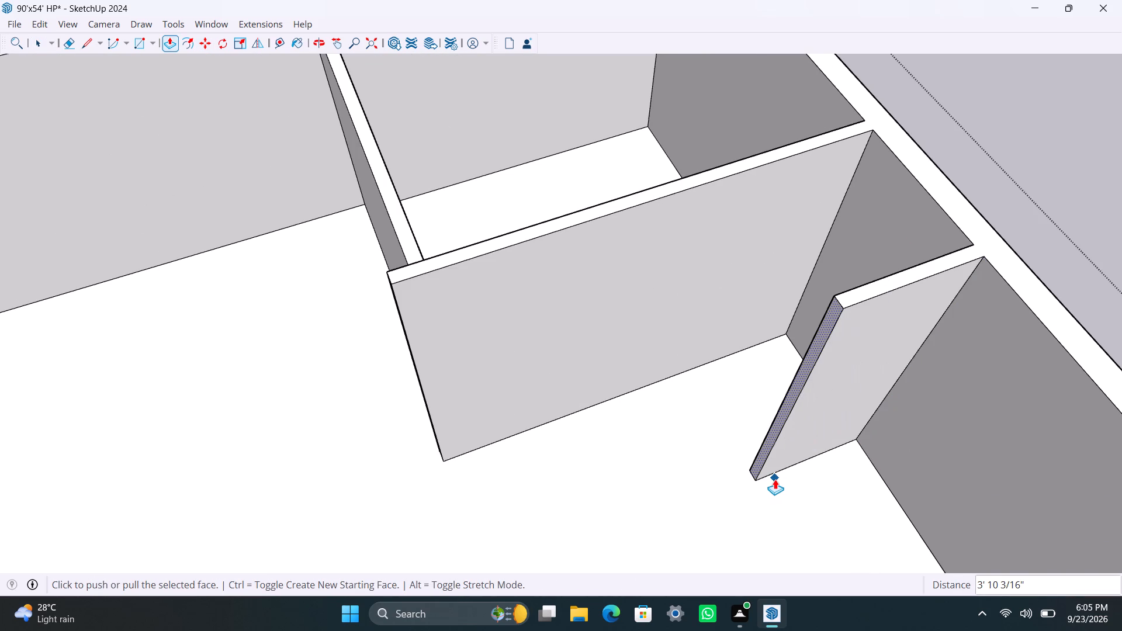
type("8'")
key("Return")
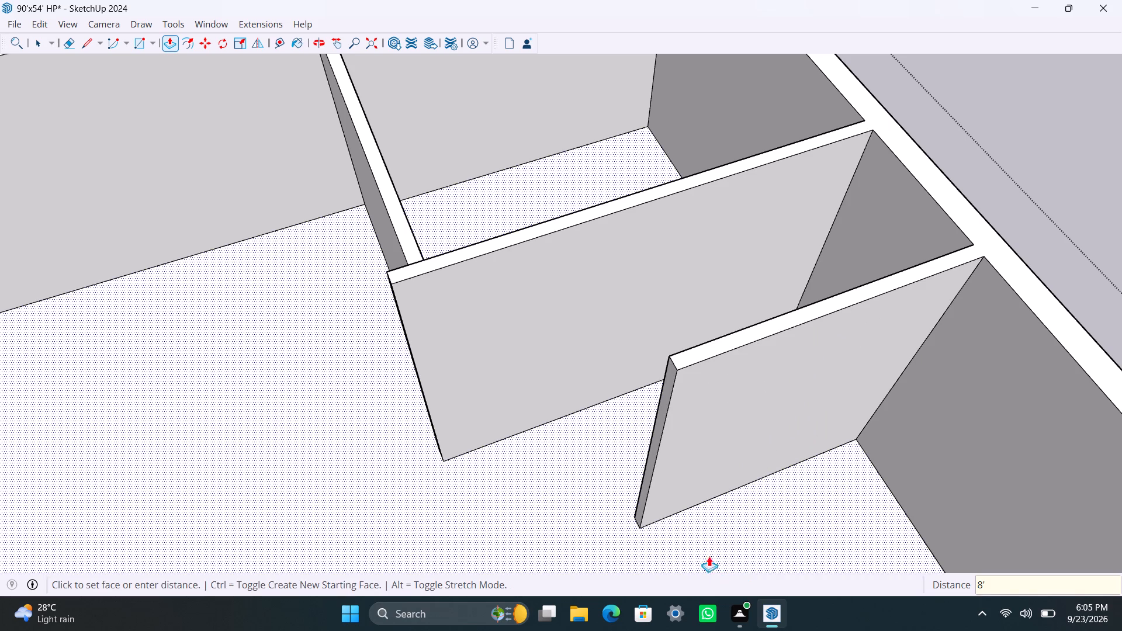
Extend the free end face of the second partition by 4.5" with Push/Pull.
scroll(678, 501, "up", 3)
middle_click_drag(659, 468, 743, 462)
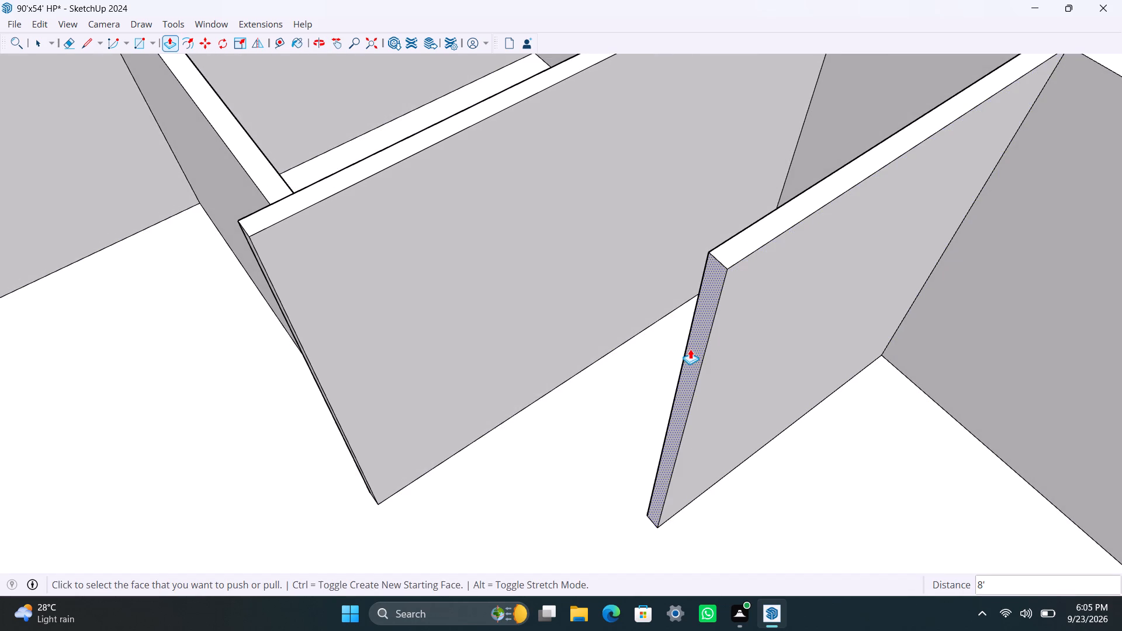
left_click(692, 348)
type("4.5\"")
key("Return")
key("space")
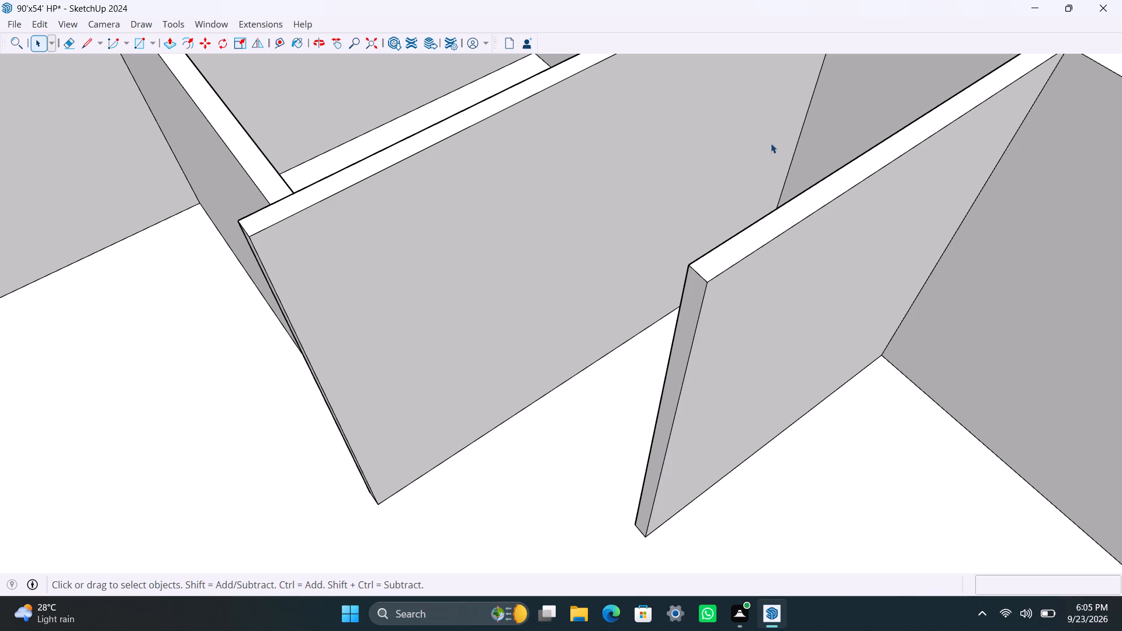
Copy the vertical corner edge between the side wall and the corner room's partition 8' along that partition's face.
left_click(805, 113)
scroll(787, 149, "down", 6)
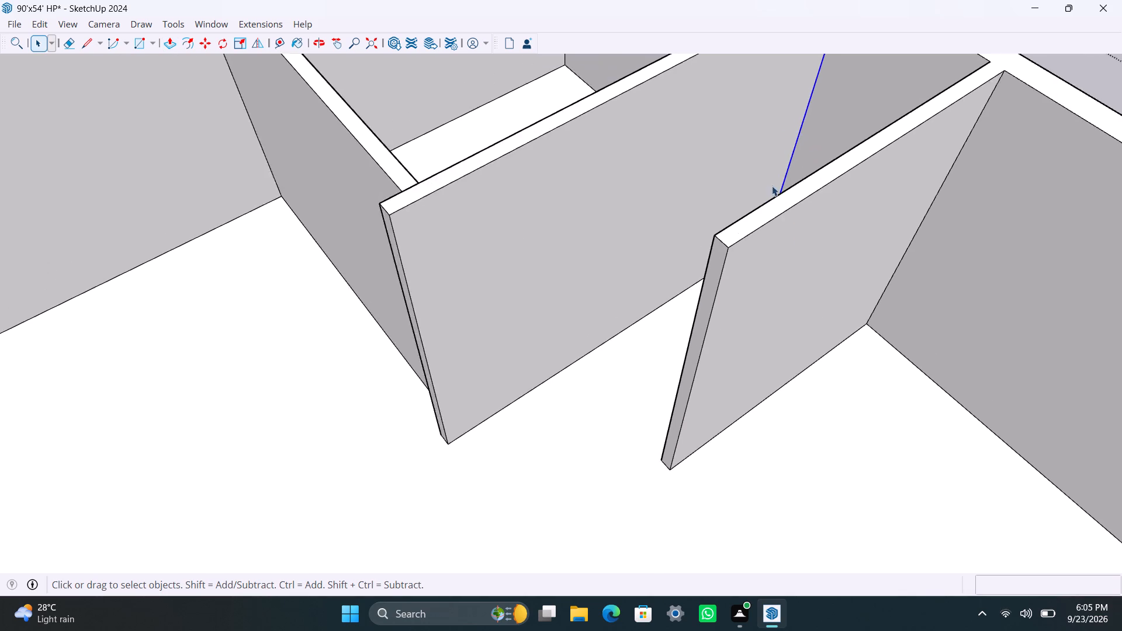
middle_click_drag(811, 299, 664, 349)
key("m")
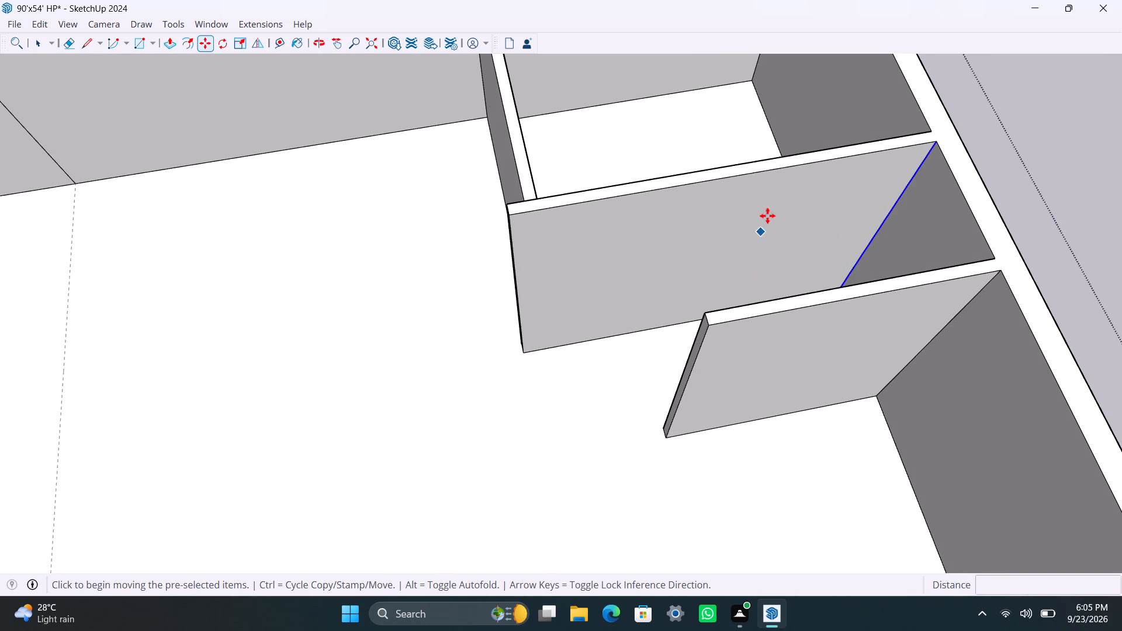
left_click(930, 141)
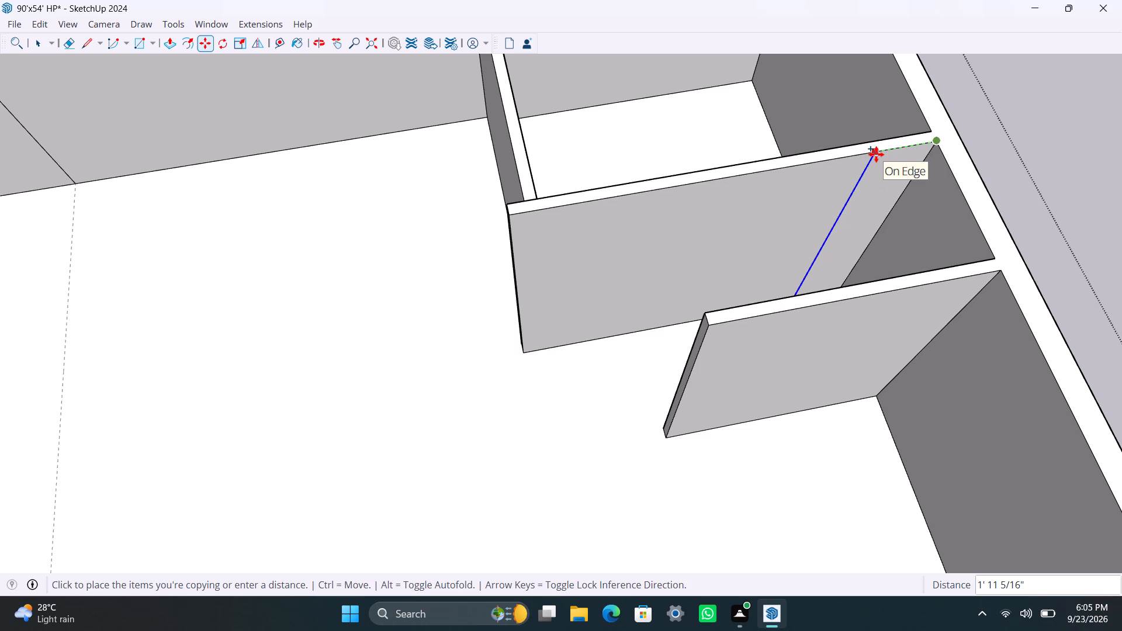
key("4")
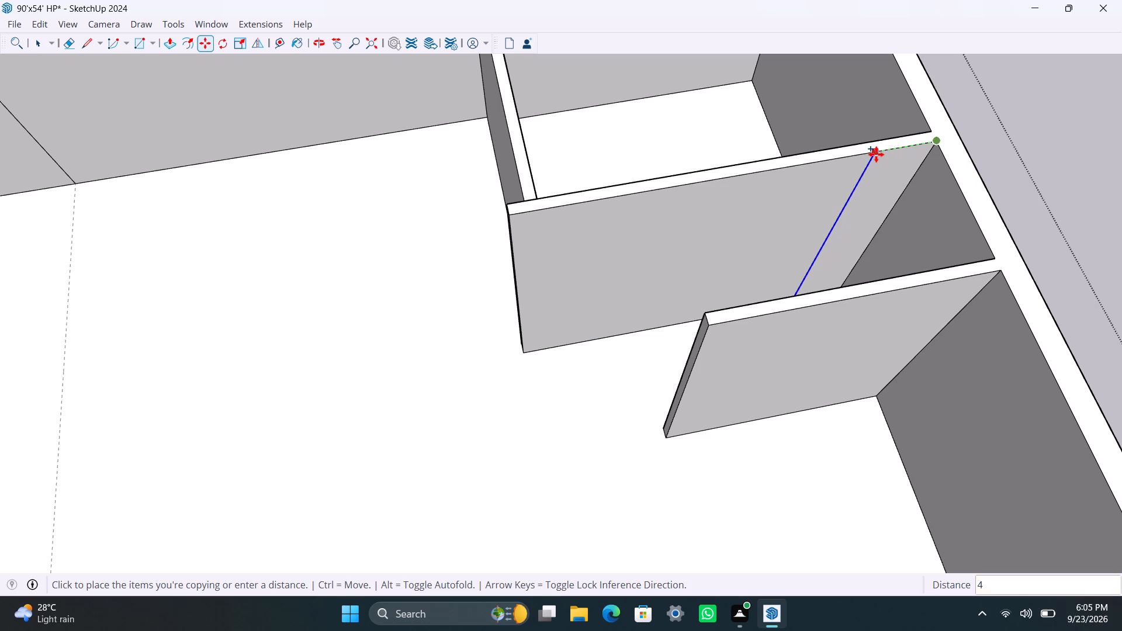
type("'1.5")
key("BackSpace")
key("BackSpace")
key("BackSpace")
key("BackSpace")
key("BackSpace")
key("8")
key("shift+quotedbl")
key("BackSpace")
key("apostrophe")
key("Return")
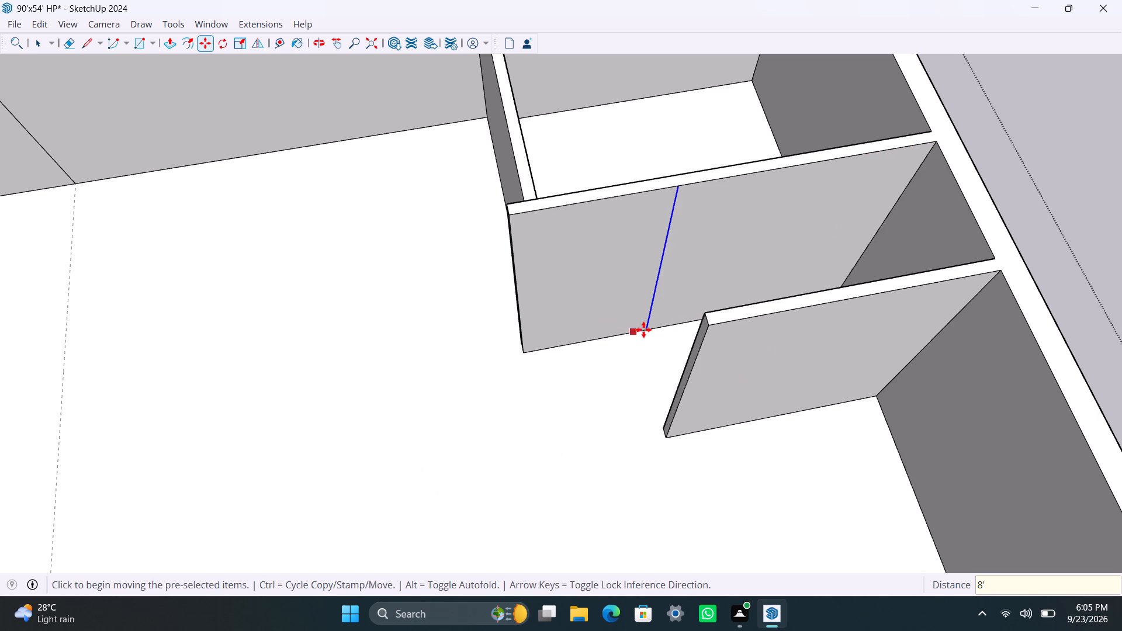
Copy the new edge another 4.5" along the partition, towards its free end, to outline a narrow strip.
left_click(643, 330)
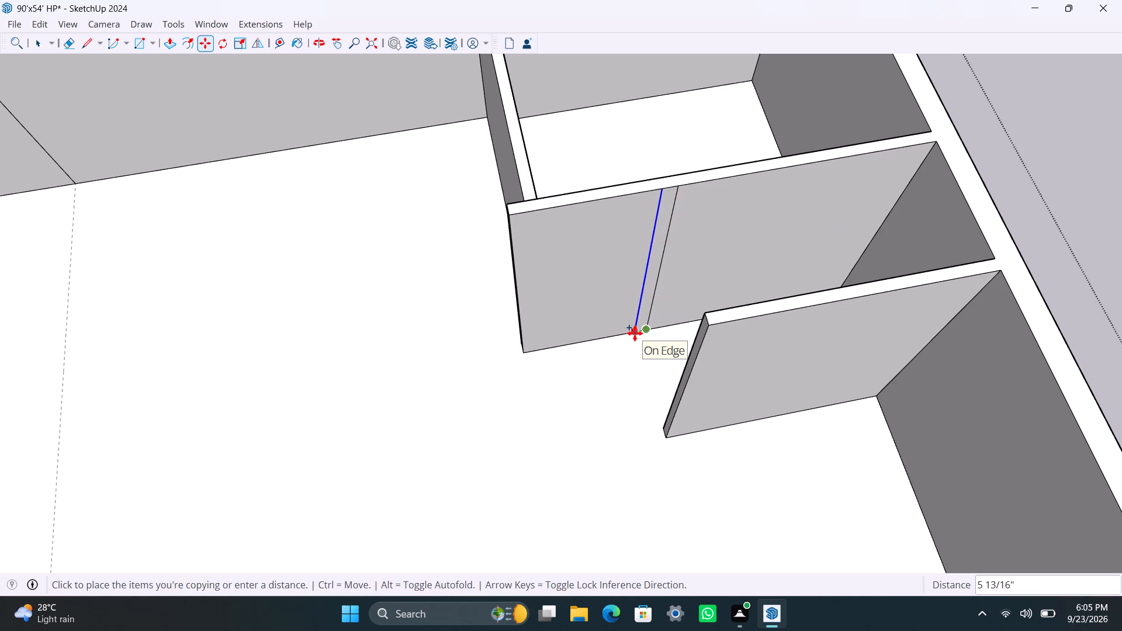
type("4.5\"")
key("Return")
key("space")
Push/Pull the narrow strip on the corner room's partition 6" out towards the second partition as a short wall stub.
scroll(634, 333, "up", 4)
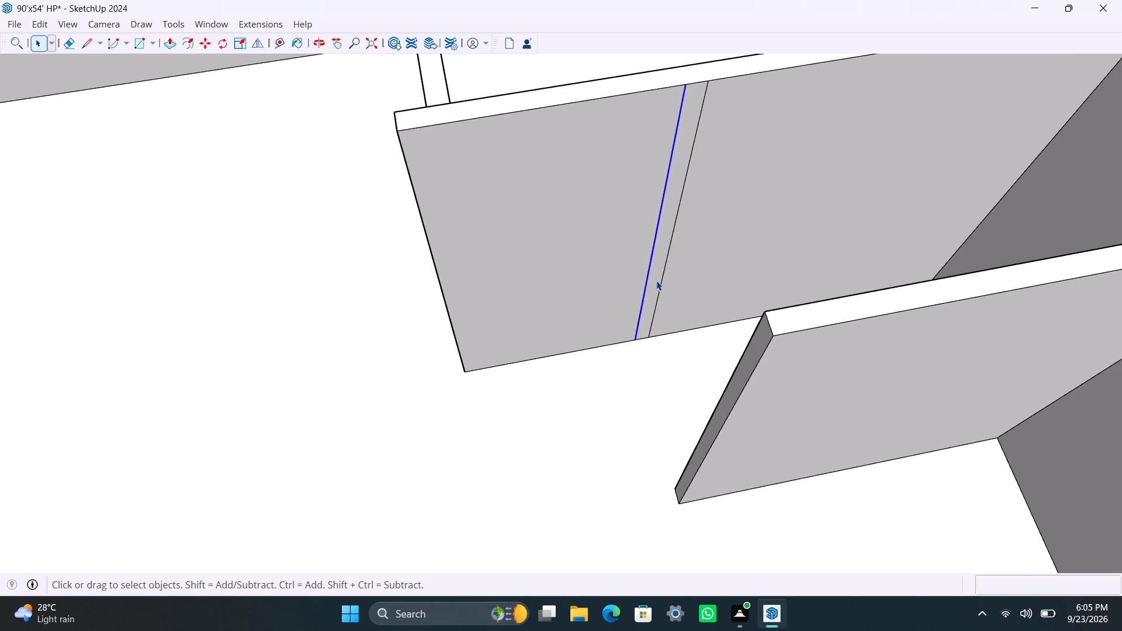
left_click(656, 280)
key("p")
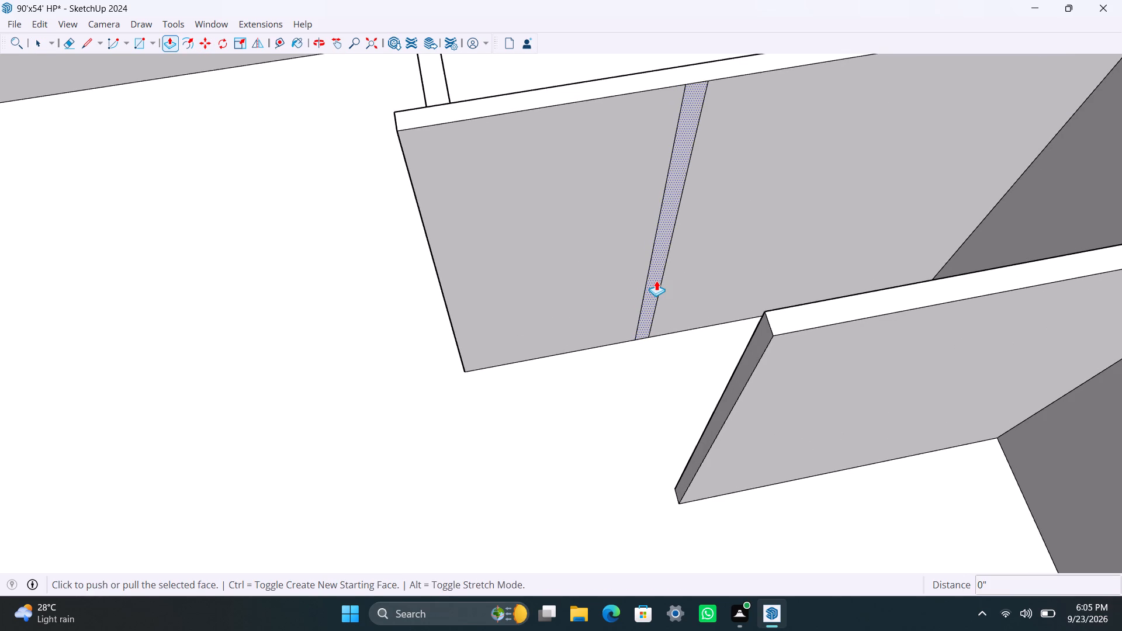
left_click(656, 280)
key("1")
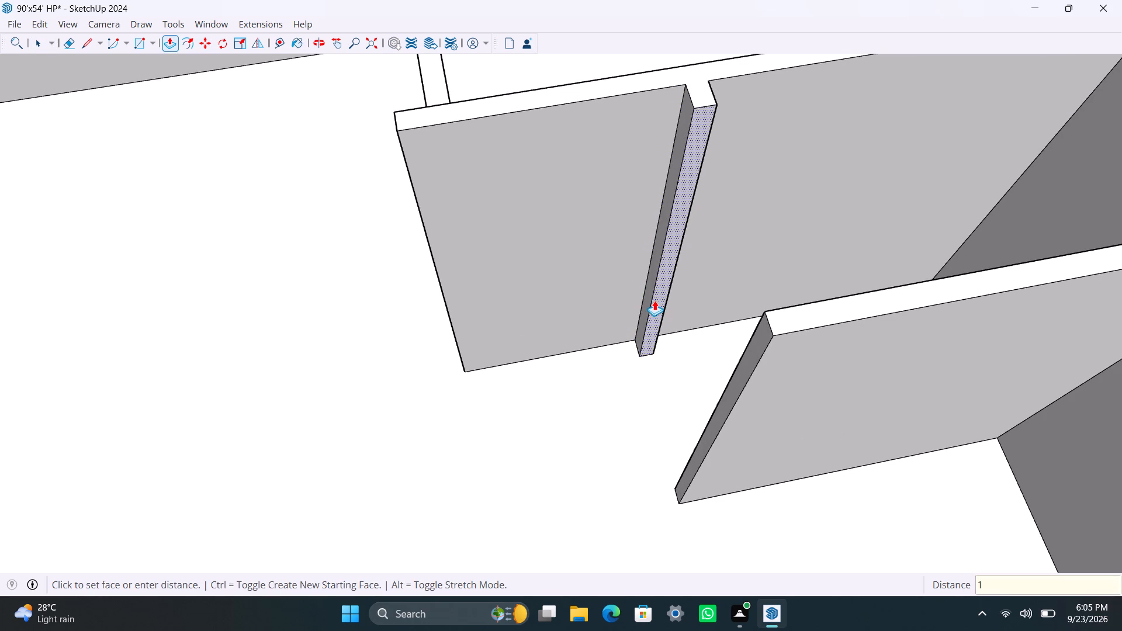
key("BackSpace")
type("6\"")
key("Return")
key("space")
Place a guide line on the floor 3' from the bottom edge of the wall stub's end face, towards the second partition.
scroll(645, 376, "up", 3)
middle_click_drag(631, 447, 647, 456)
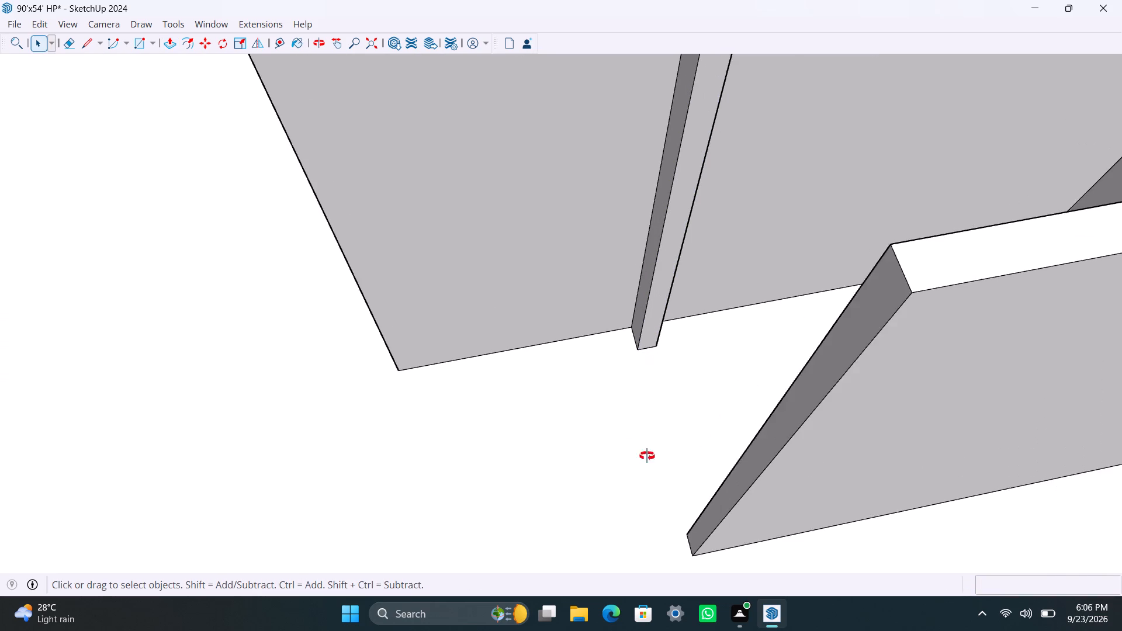
middle_click_drag(647, 456, 714, 460)
scroll(563, 311, "up", 8)
key("t")
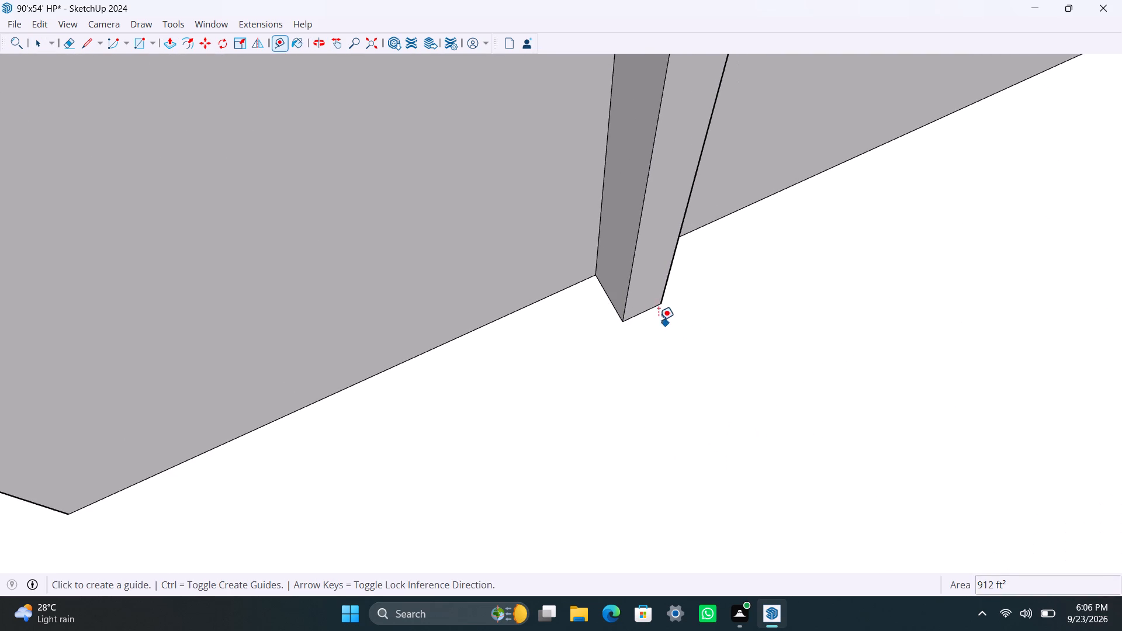
left_click(649, 310)
type("3'")
key("Return")
scroll(652, 397, "down", 16)
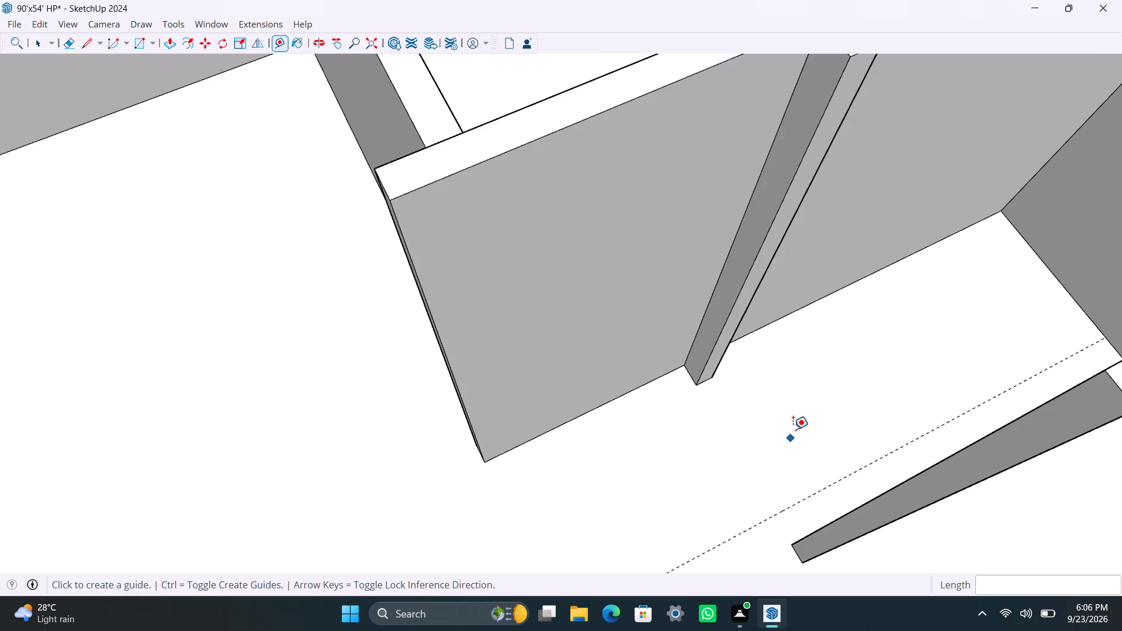
scroll(793, 429, "down", 4)
key("space")
scroll(750, 535, "down", 5)
middle_click_drag(739, 543, 1007, 470)
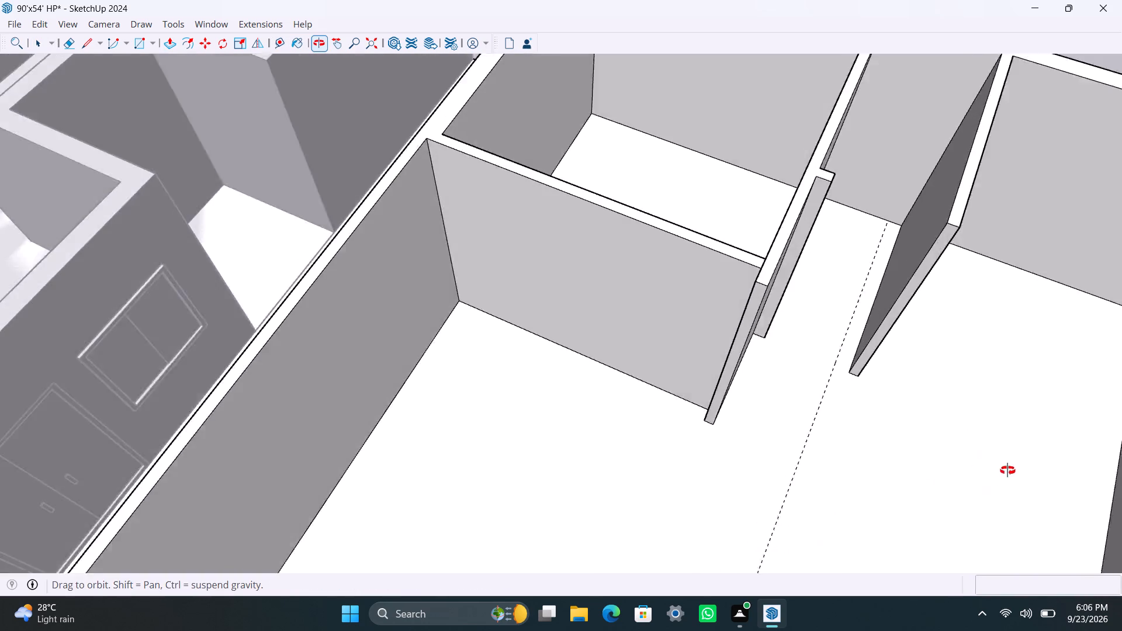
Copy the vertical edge at the second partition's free end 4.5" along its passage-side face to outline a narrow strip.
middle_click_drag(1007, 470, 1007, 464)
scroll(875, 363, "up", 2)
middle_click_drag(771, 360, 709, 502, "shift")
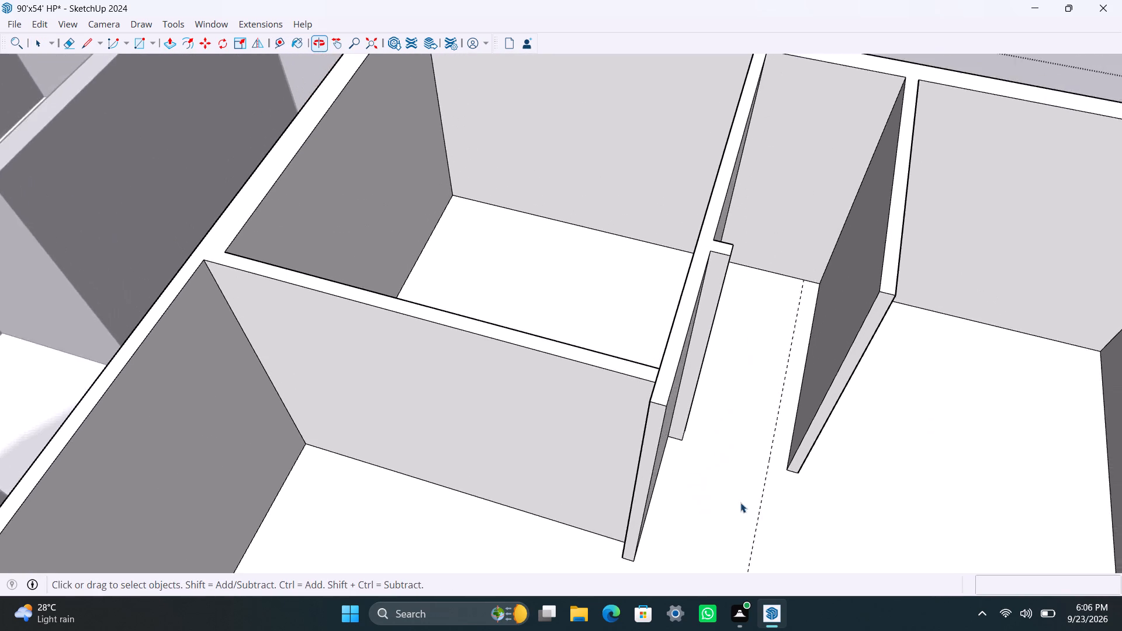
scroll(741, 502, "up", 3)
middle_click_drag(891, 488, 975, 518)
scroll(883, 424, "up", 3)
middle_click_drag(867, 422, 856, 441, "shift")
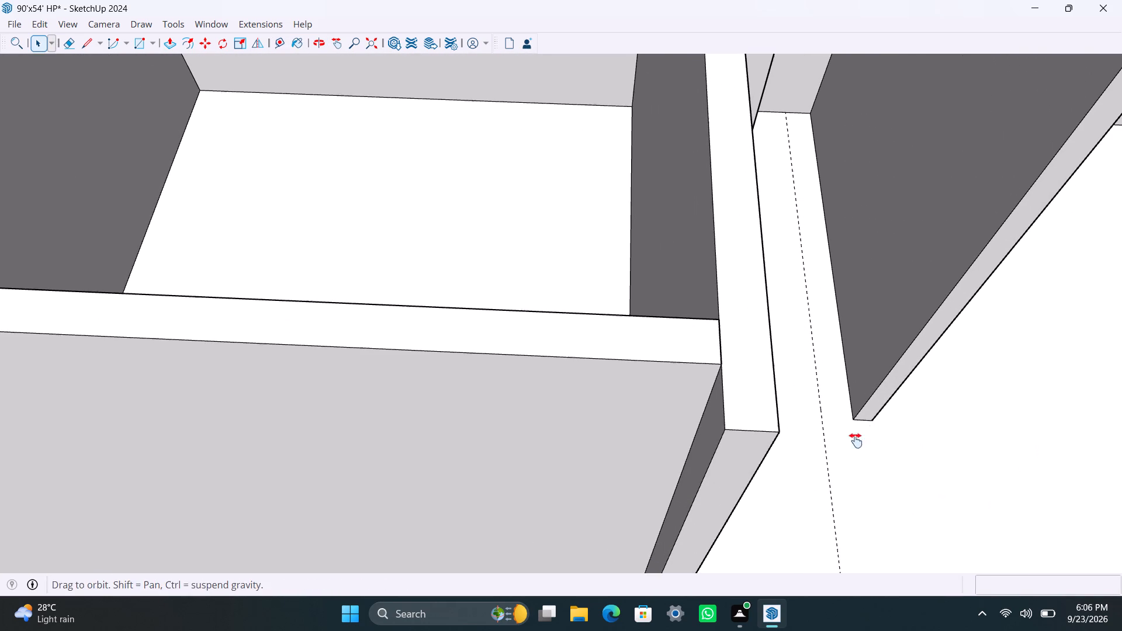
middle_click_drag(856, 441, 820, 470, "shift")
scroll(812, 470, "up", 2)
left_click(819, 453)
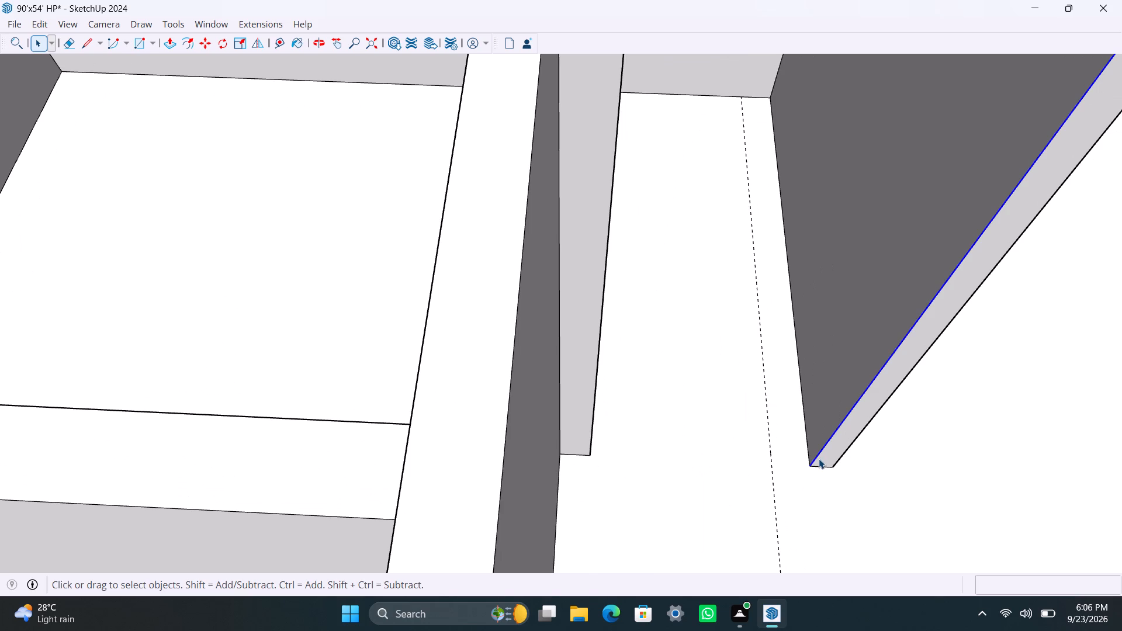
key("m")
left_click(808, 464)
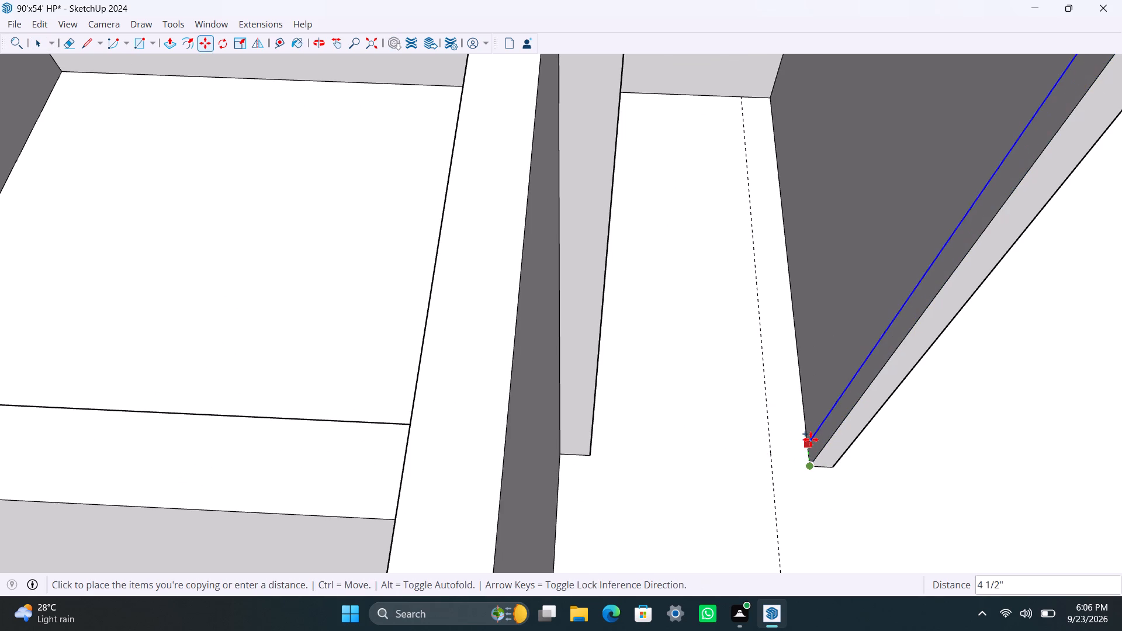
type("4.5\"")
key("Return")
key("space")
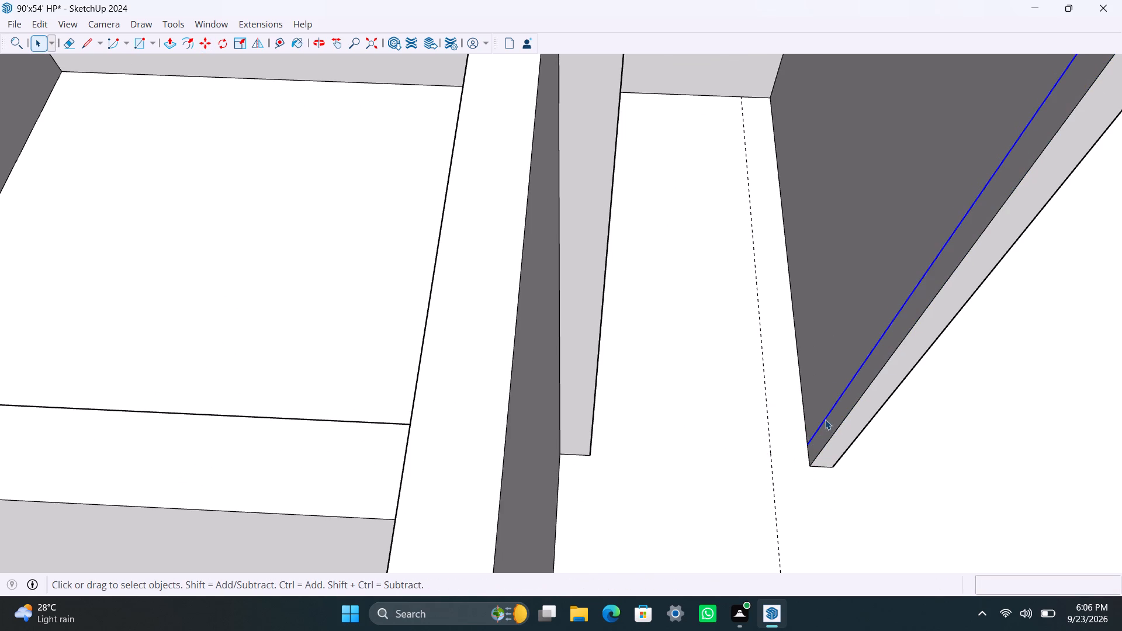
Push/Pull the narrow strip on the second partition out to the floor guide line as a facing wall stub.
left_click(836, 419)
key("p")
left_click_drag(836, 419, 768, 494)
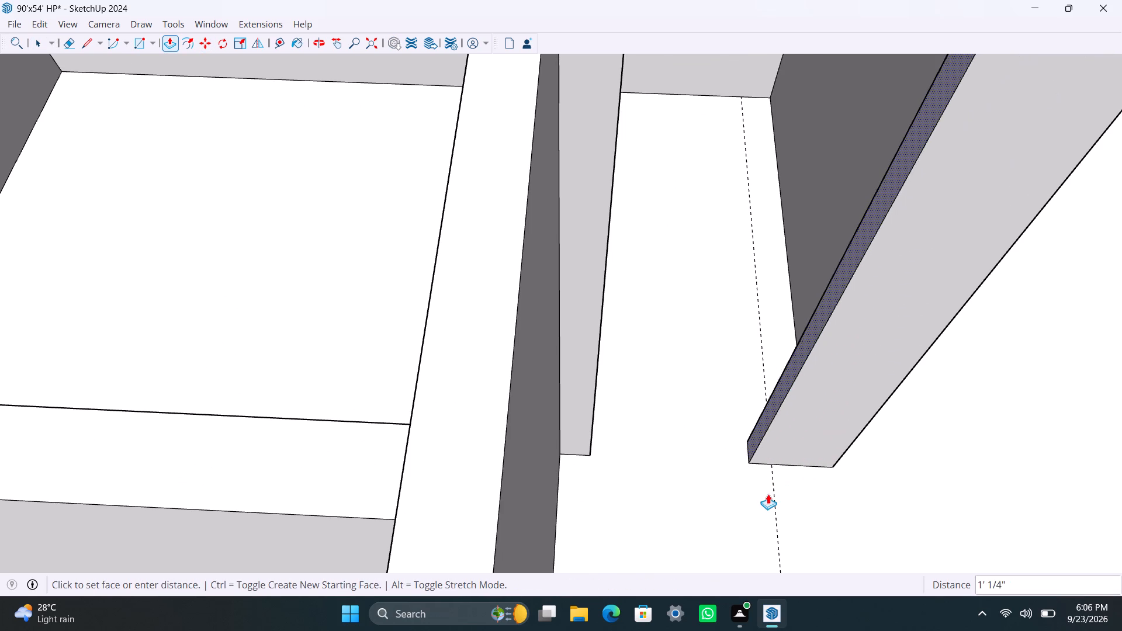
left_click_drag(768, 494, 776, 500)
key("space")
Copy the top edge of the new stub's end face 3' down to mark the underside of the opening's header.
scroll(773, 404, "down", 5)
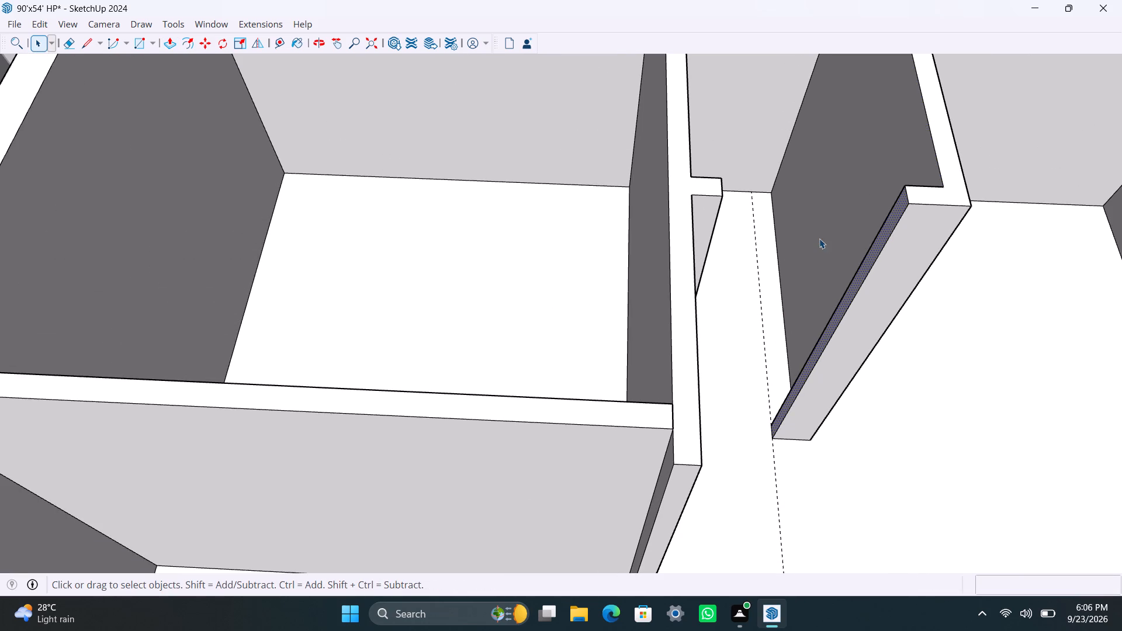
scroll(933, 204, "up", 4)
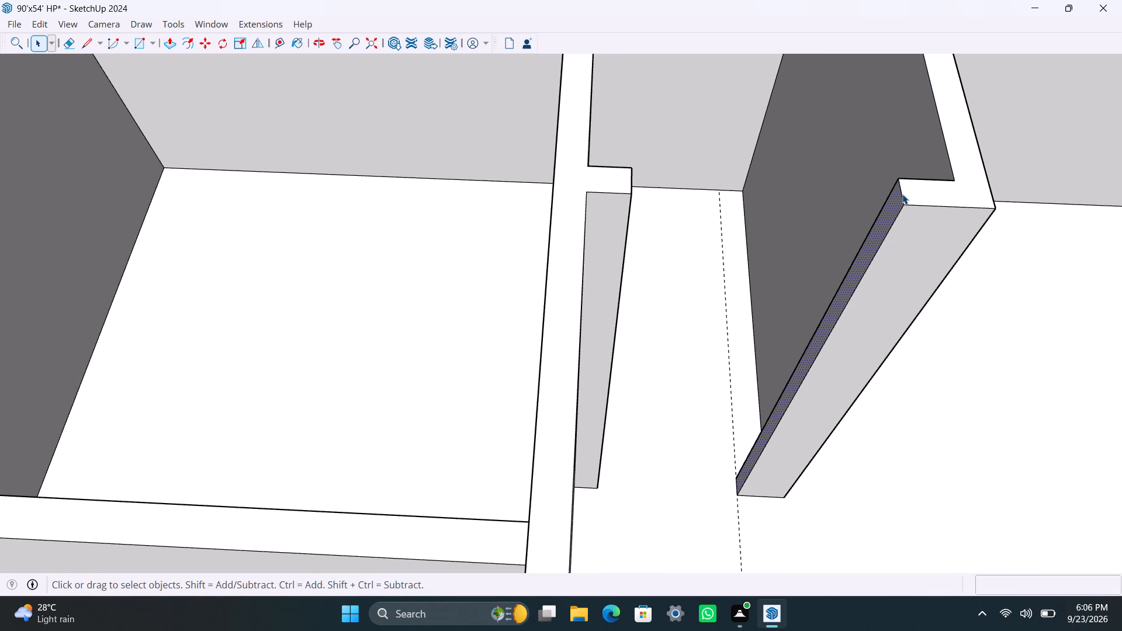
left_click(902, 194)
left_click(916, 193)
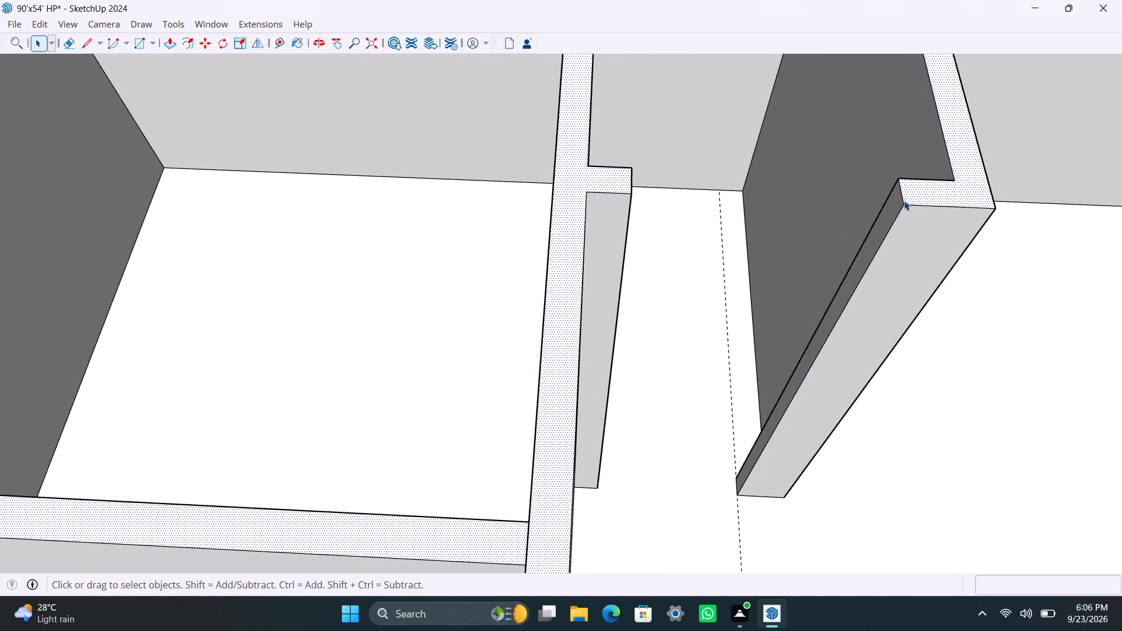
left_click(904, 200)
key("m")
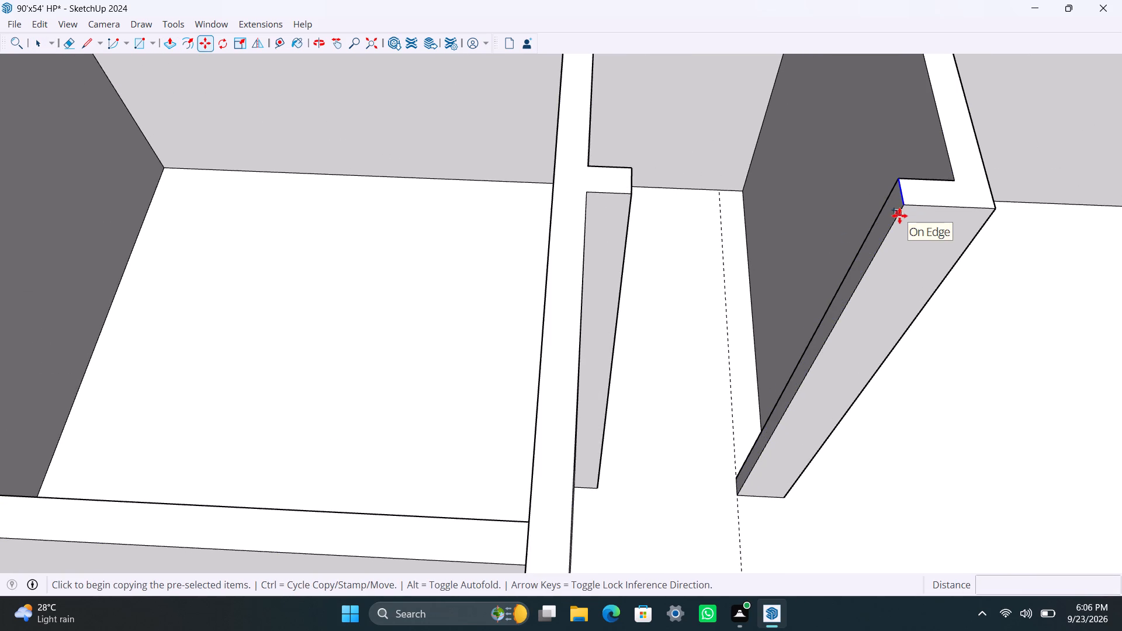
left_click(905, 207)
type("3'")
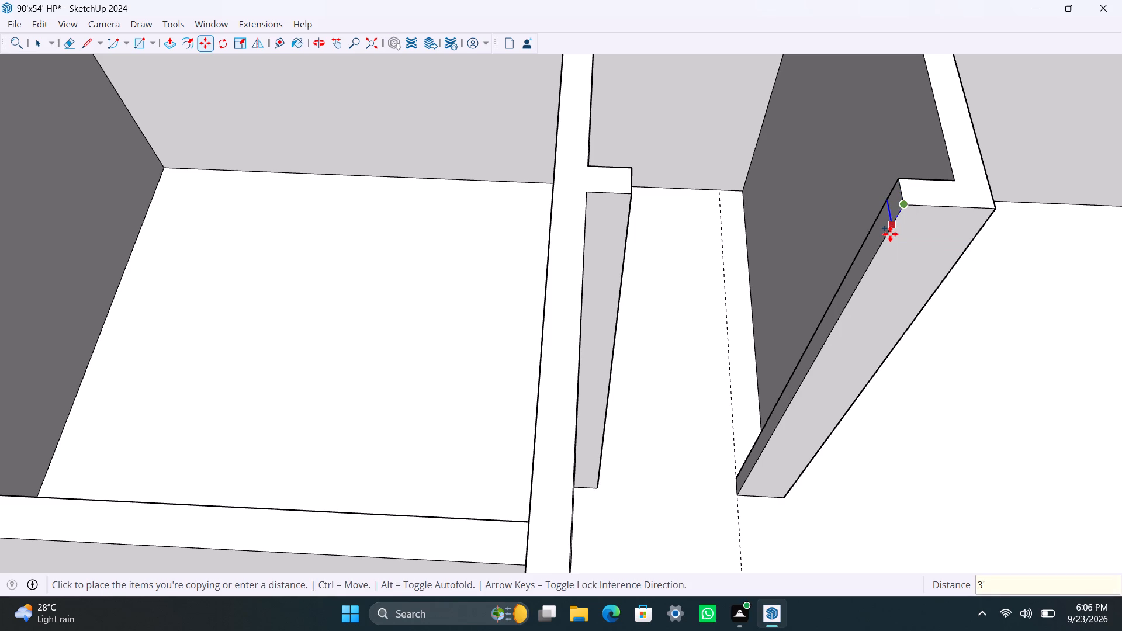
key("Return")
key("space")
Push/Pull the upper section of the stub's end face 3' across to the facing stub, forming the header over the opening.
left_click(877, 238)
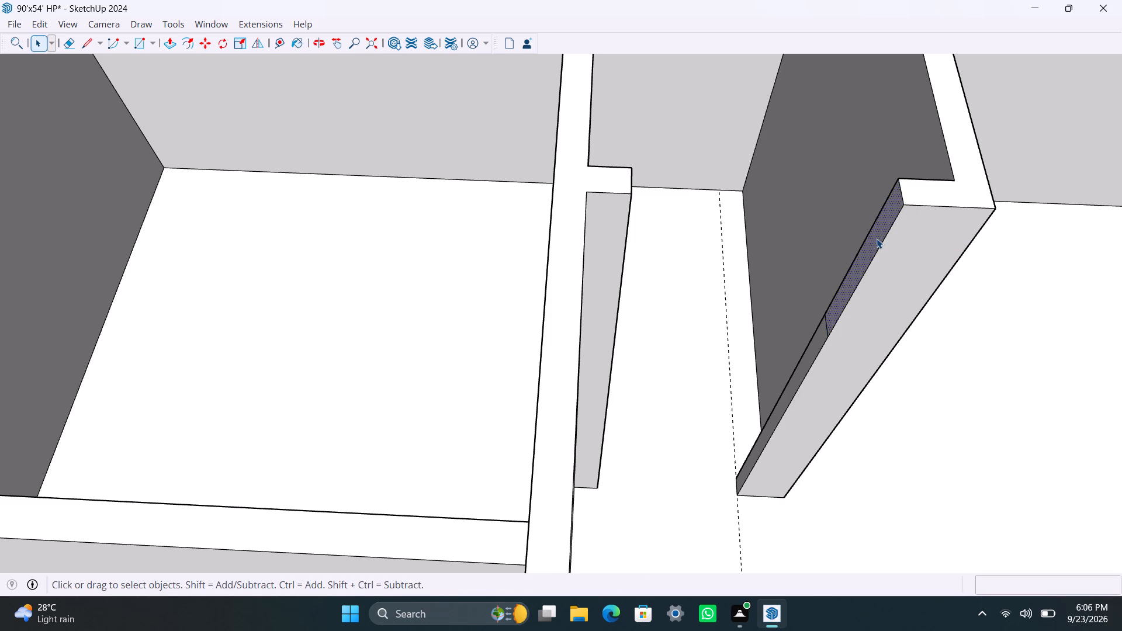
key("p")
left_click_drag(877, 238, 591, 235)
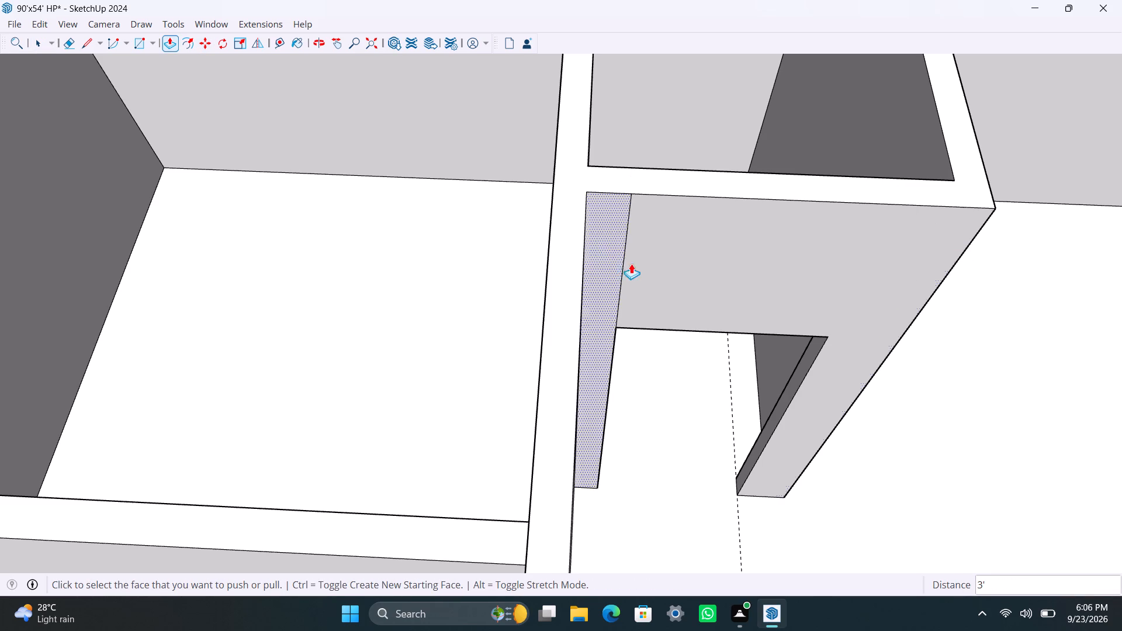
scroll(648, 269, "down", 10)
Save the model.
key("ctrl+s")
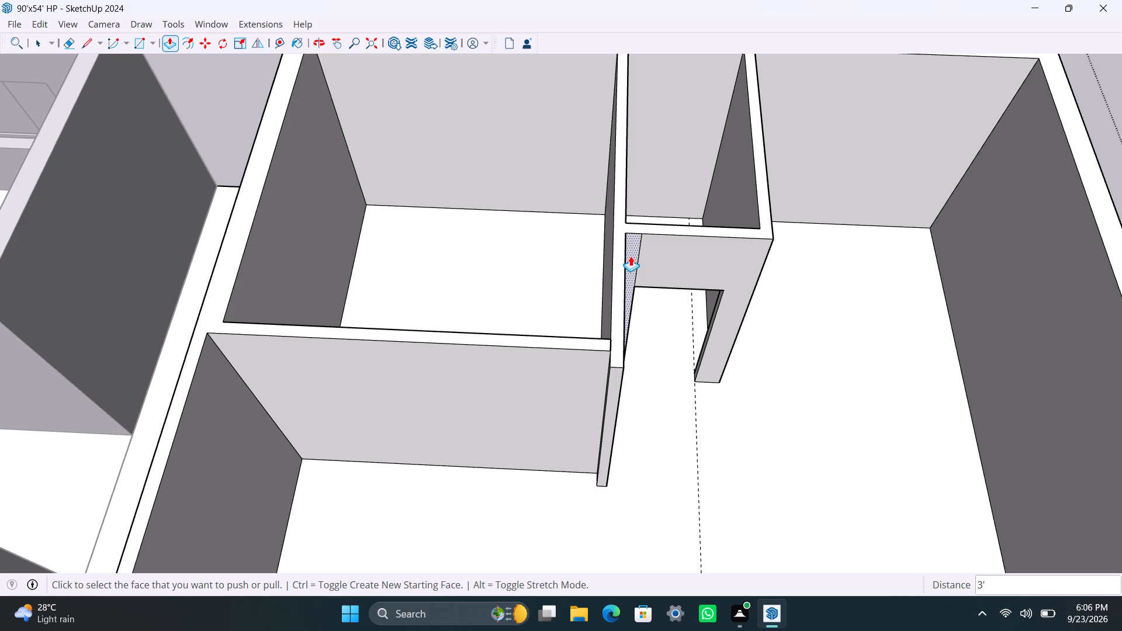
key("space")
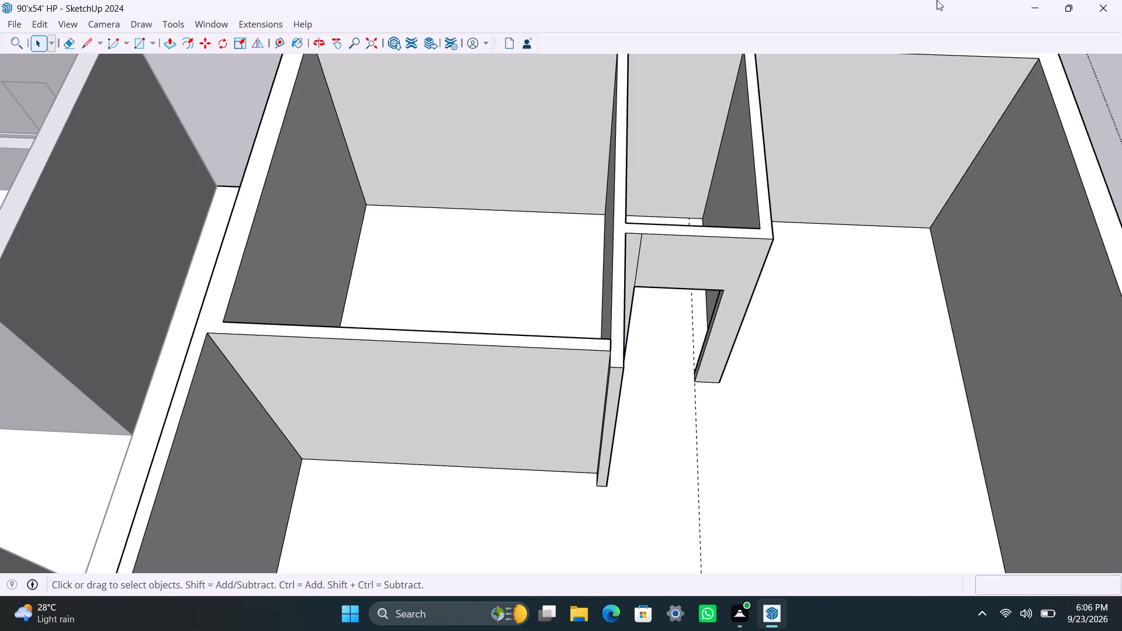
Copy the vertical corner edge of the room beyond the second partition 12'6" along the long side wall.
left_click(957, 187)
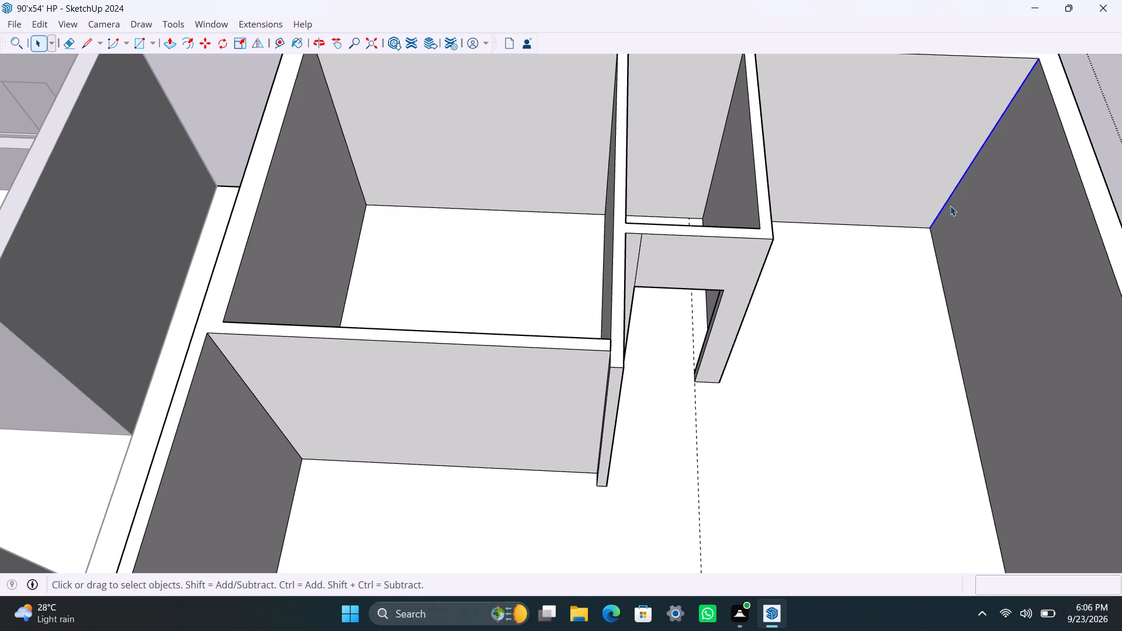
key("m")
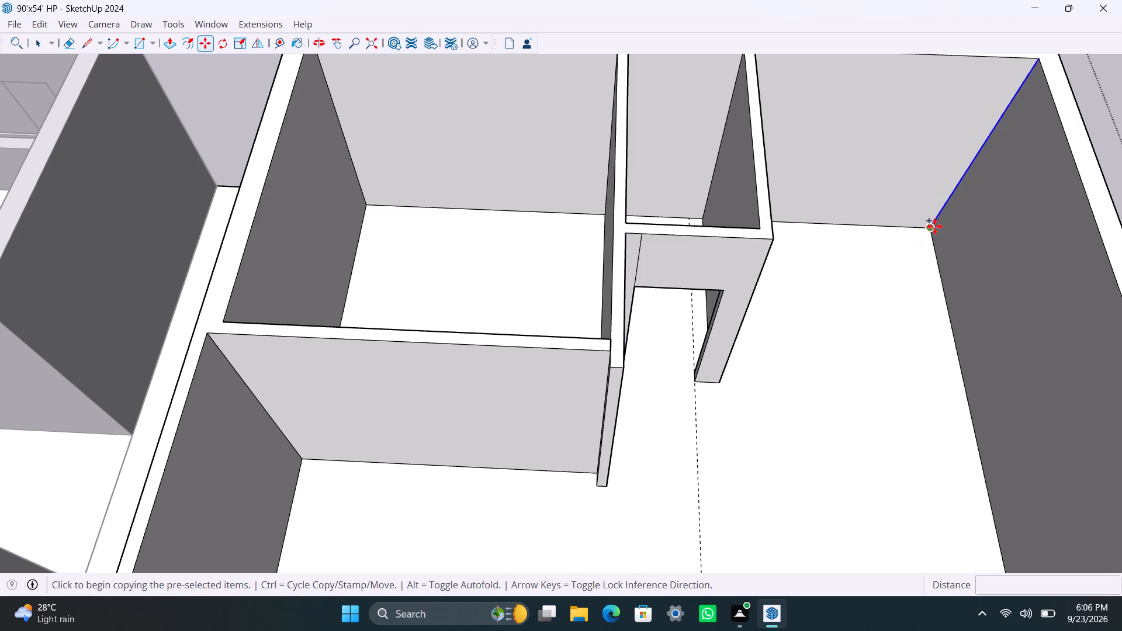
left_click(934, 226)
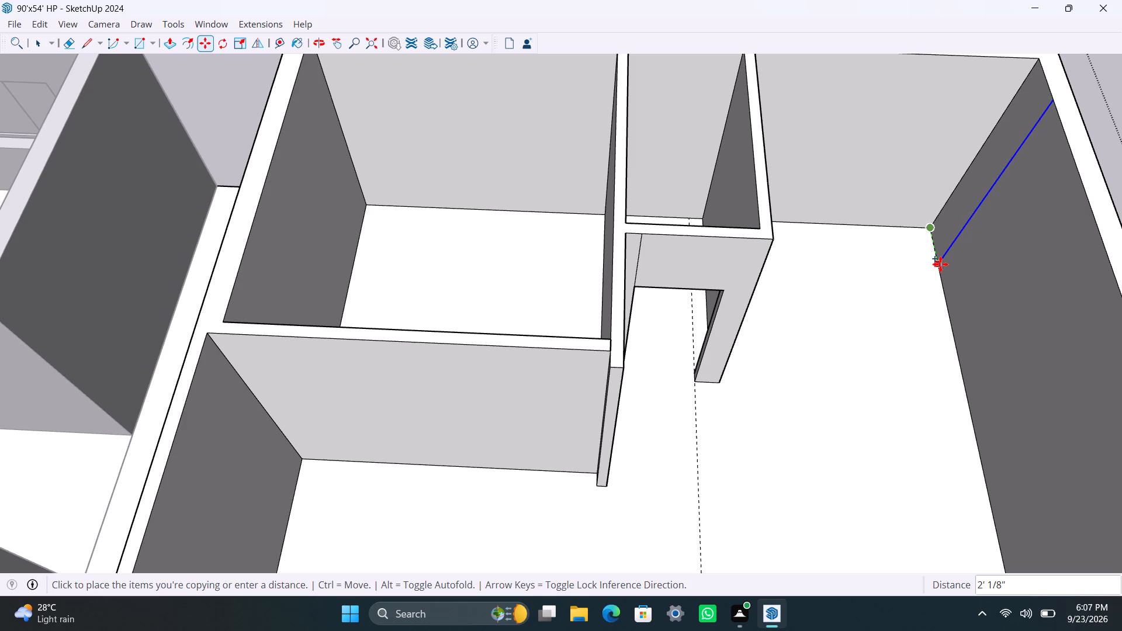
type("12'6\"")
key("Return")
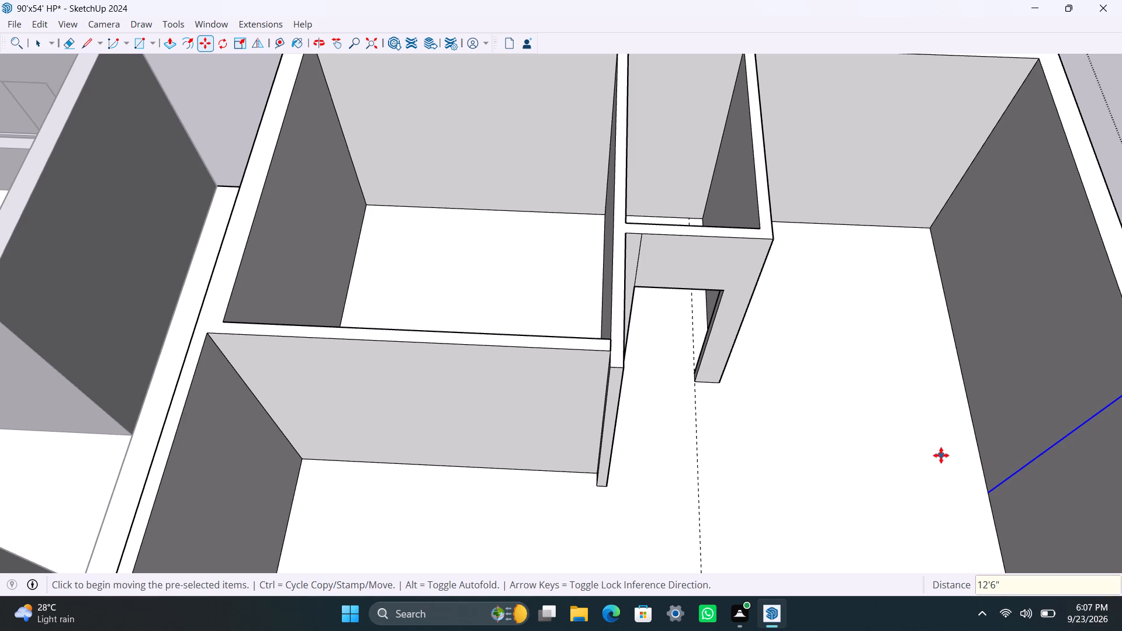
Copy the new edge another 4.5" along the side wall to outline a partition strip.
left_click(987, 488)
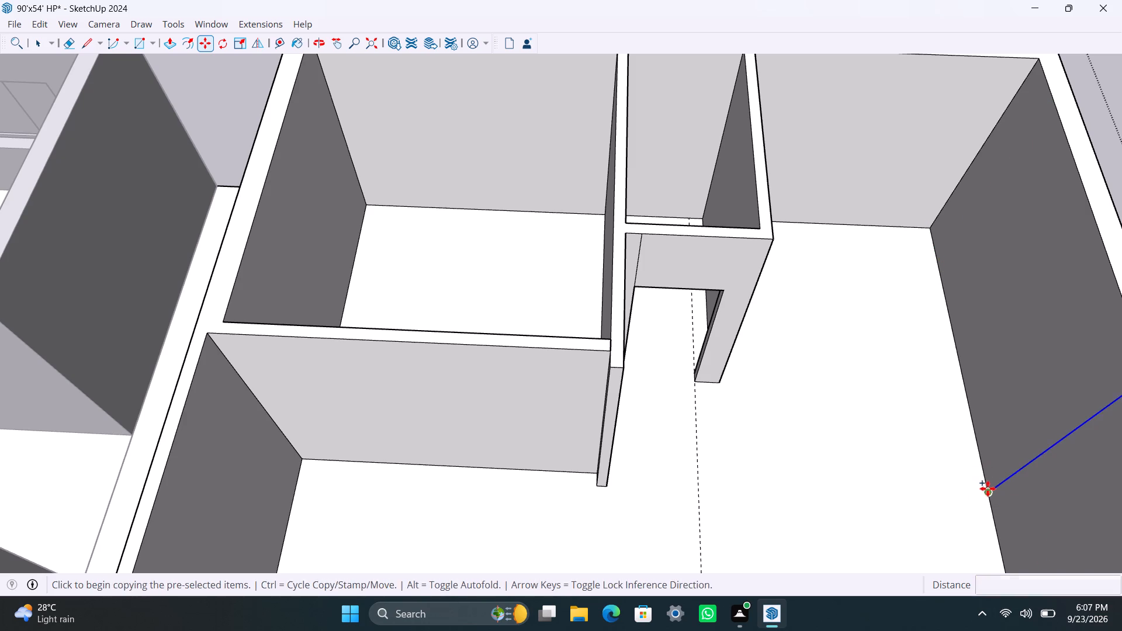
key("4")
type(".5\"")
key("Return")
key("space")
Push/Pull the strip on the side wall about 10' into the room, level with the second partition's outer face.
scroll(995, 504, "up", 3)
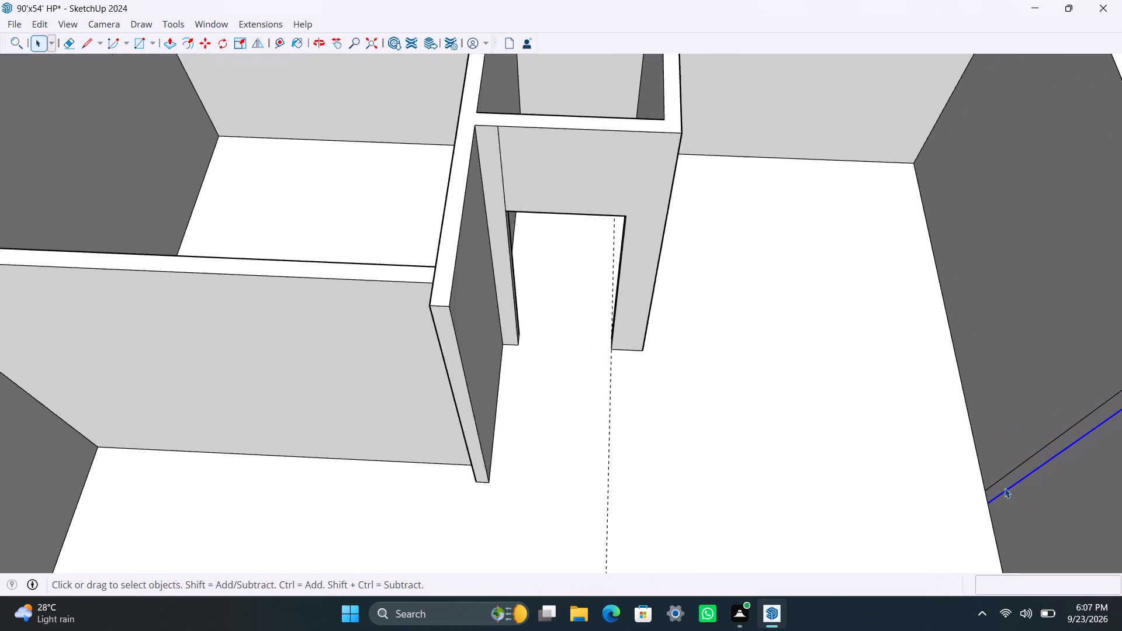
scroll(1005, 488, "up", 1)
left_click(1005, 487)
key("p")
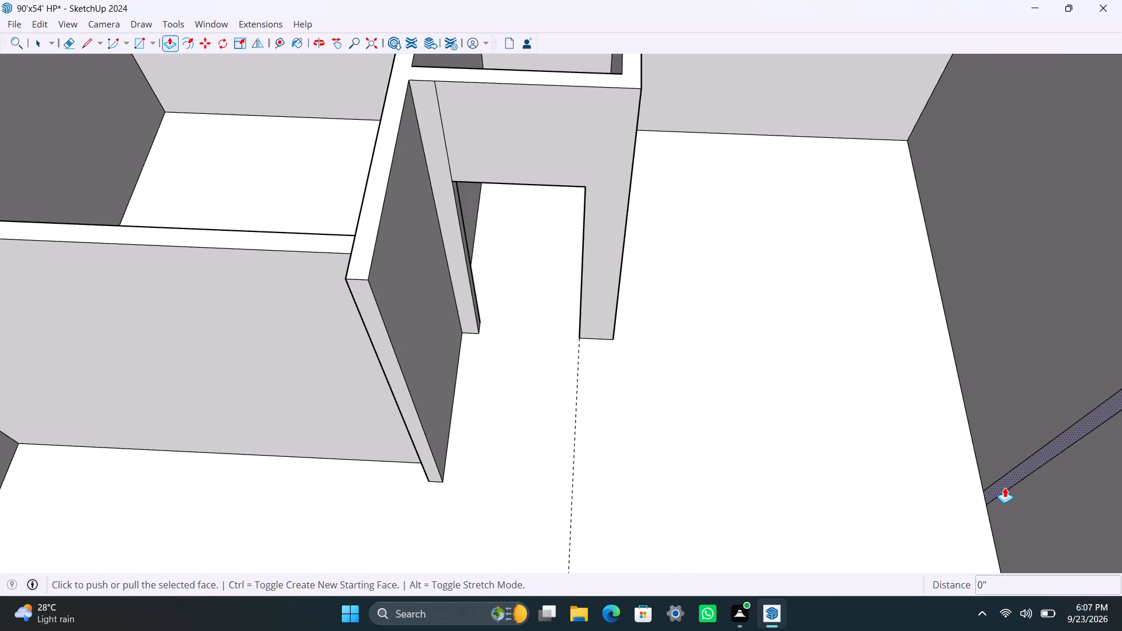
left_click_drag(1005, 487, 612, 321)
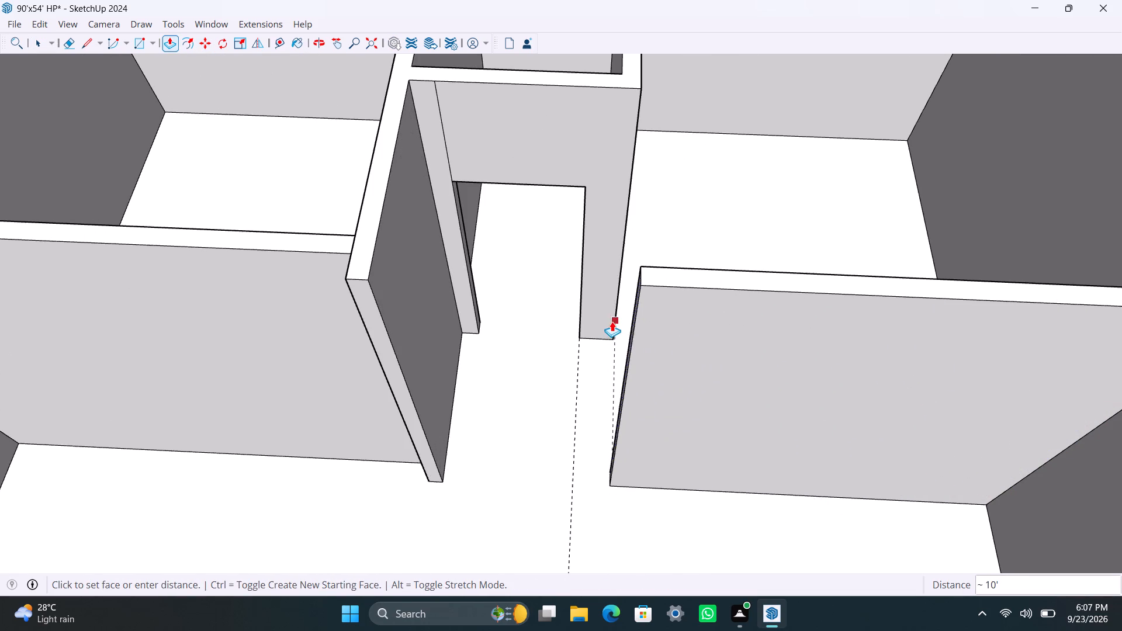
left_click_drag(612, 321, 612, 321)
Extend the free end of the new partition by a further 4.5" with Push/Pull.
scroll(490, 525, "down", 9)
middle_click_drag(513, 509, 680, 453)
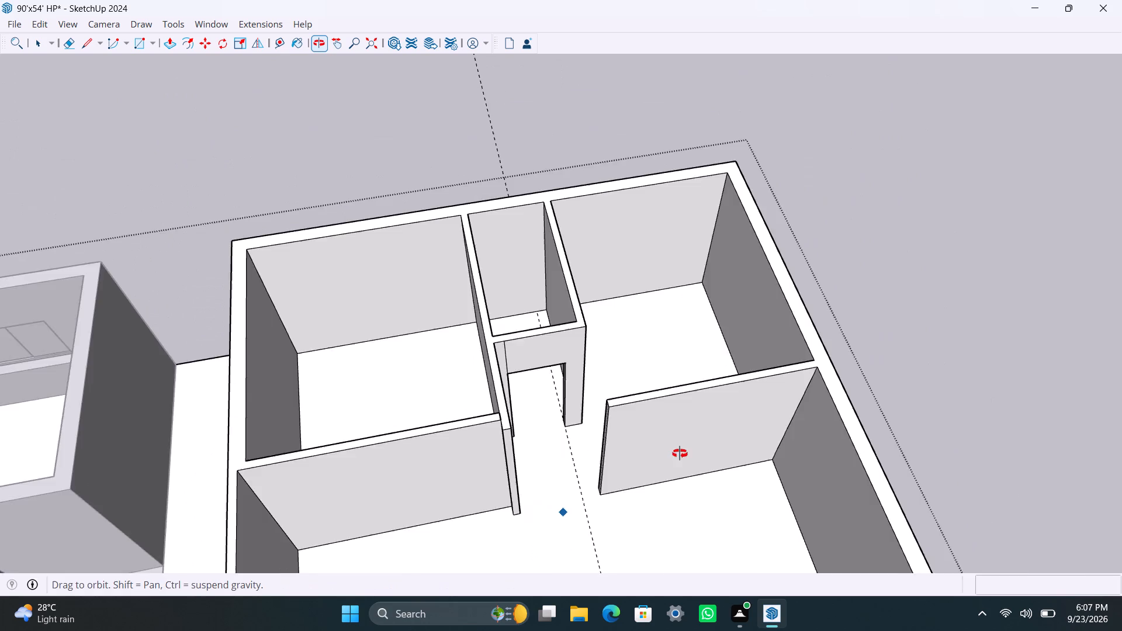
middle_click_drag(680, 453, 728, 428)
scroll(668, 417, "up", 5)
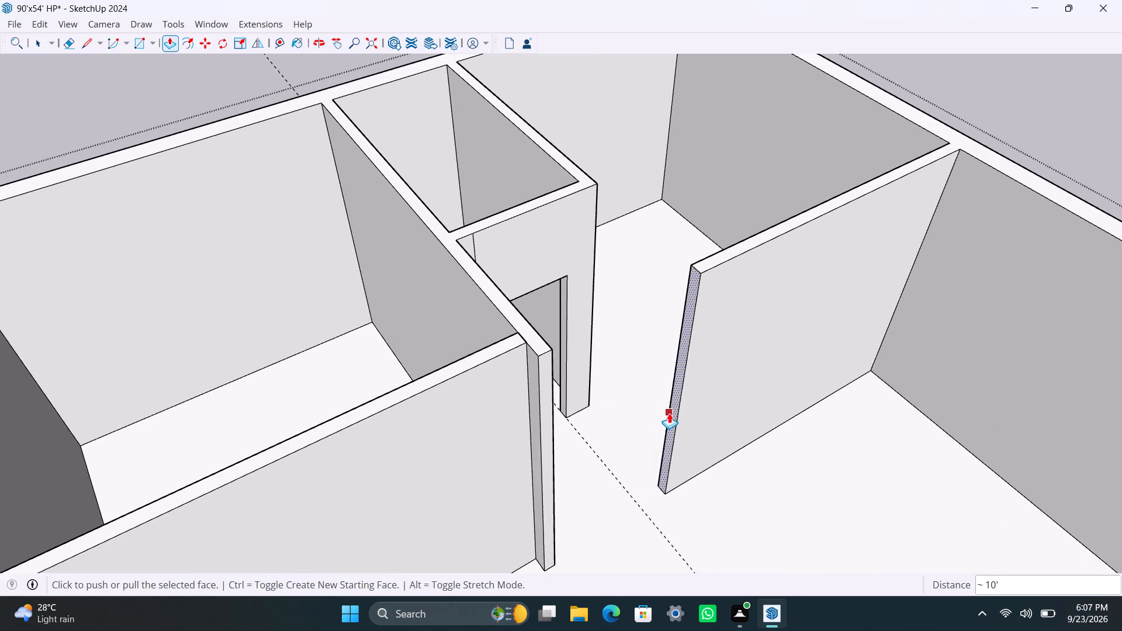
scroll(669, 413, "up", 3)
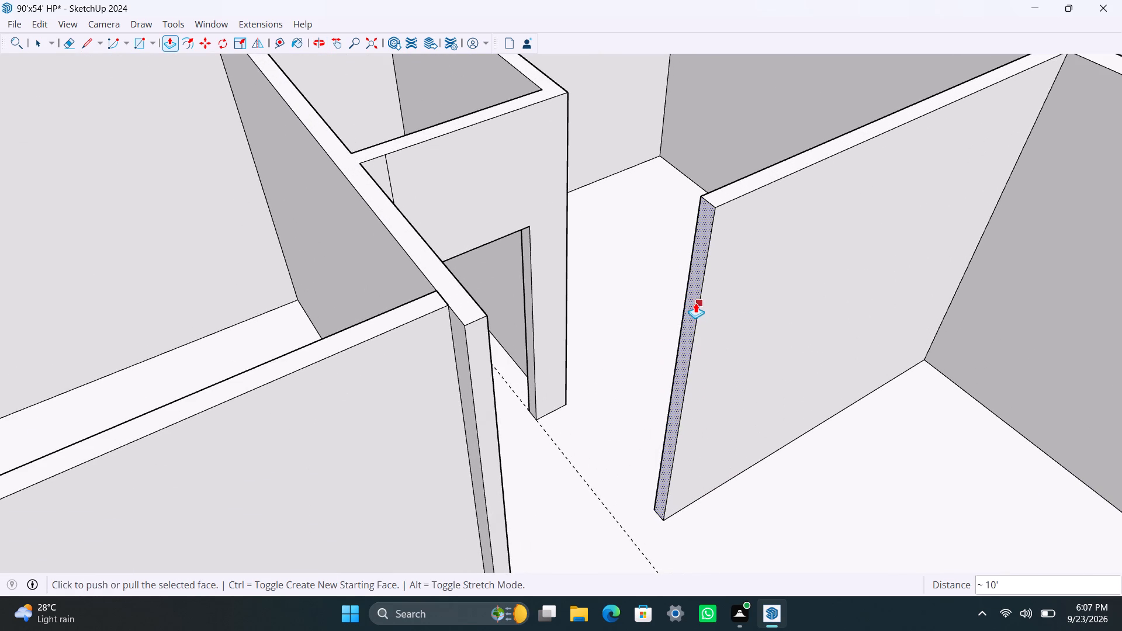
left_click(694, 301)
type("4.5\"")
key("Return")
key("space")
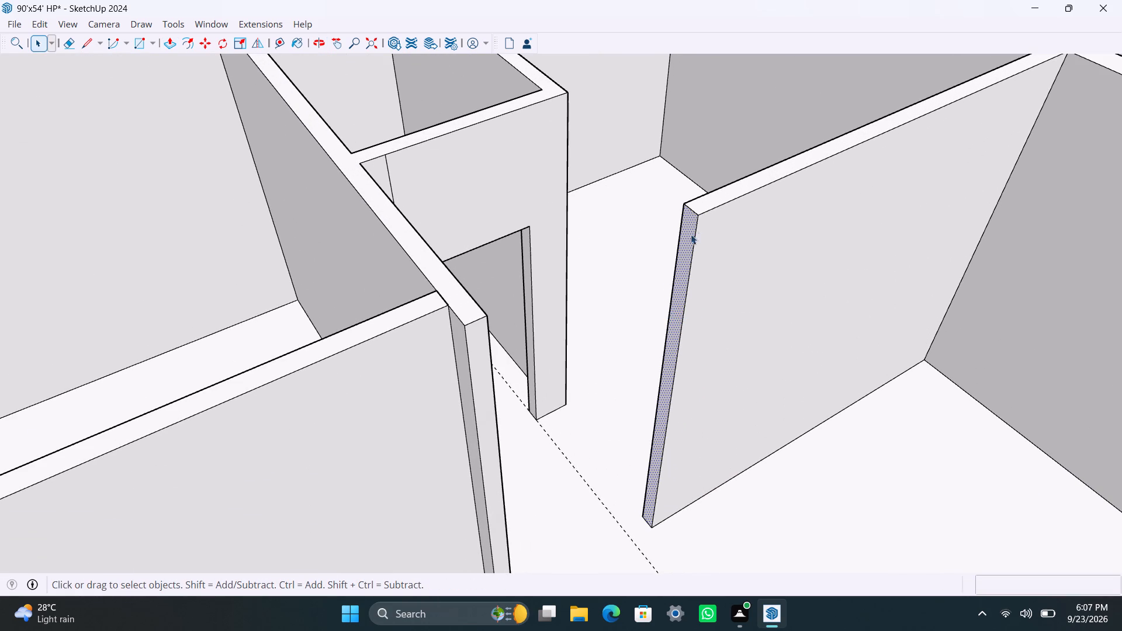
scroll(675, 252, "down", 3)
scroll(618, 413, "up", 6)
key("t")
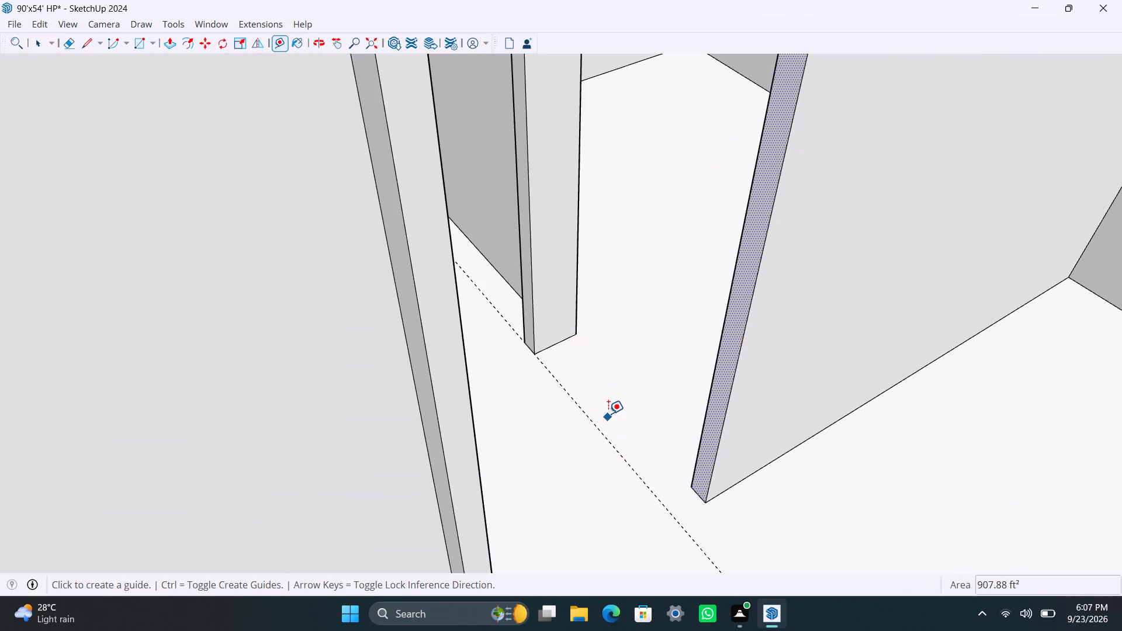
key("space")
Copy the vertical edge at the newest partition's free end 4.5" along its side face to outline a jamb strip.
scroll(587, 439, "down", 5)
middle_click_drag(578, 444, 780, 534)
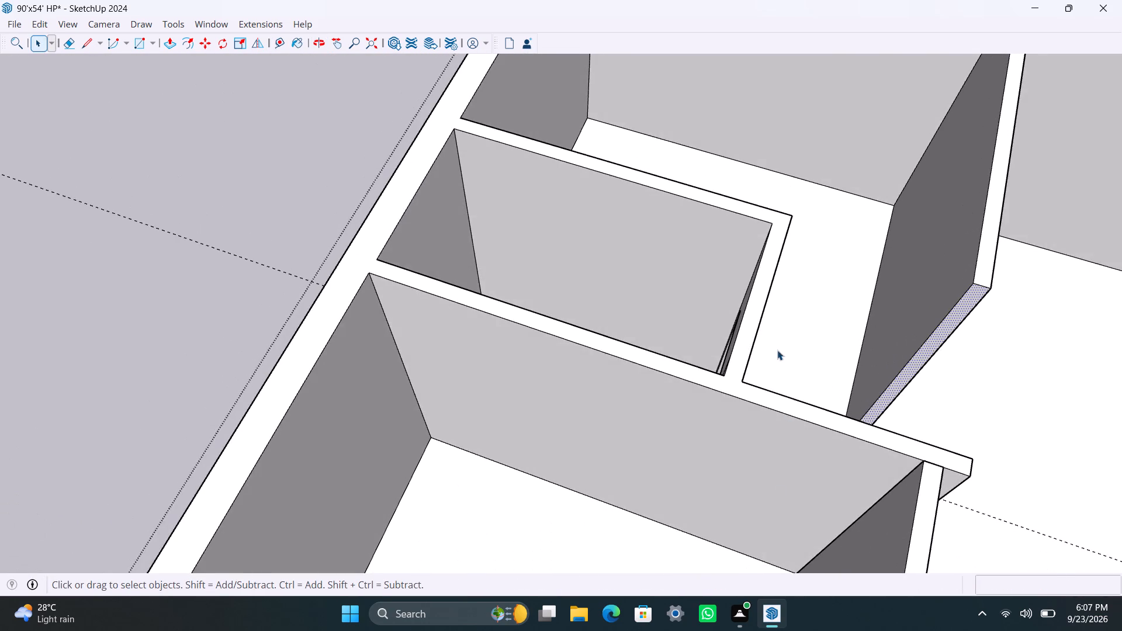
scroll(777, 345, "down", 3)
middle_click_drag(777, 330, 773, 342)
scroll(768, 278, "down", 5)
middle_click_drag(685, 304, 723, 518)
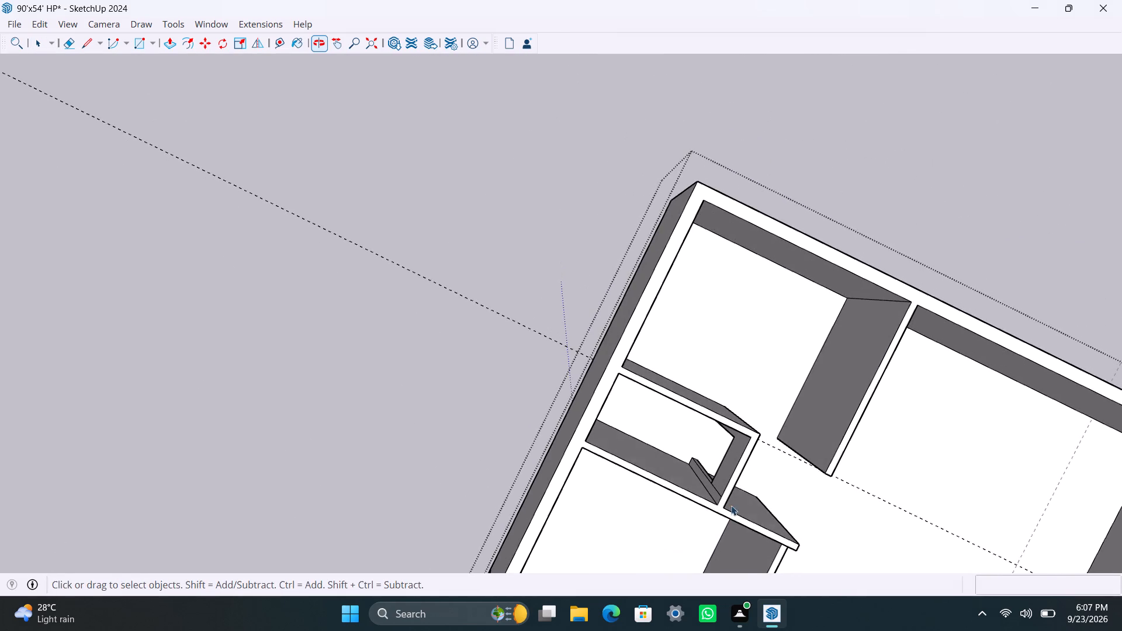
scroll(744, 464, "down", 4)
middle_click_drag(707, 332, 557, 133, "shift")
scroll(567, 250, "up", 3)
middle_click_drag(552, 332, 600, 335)
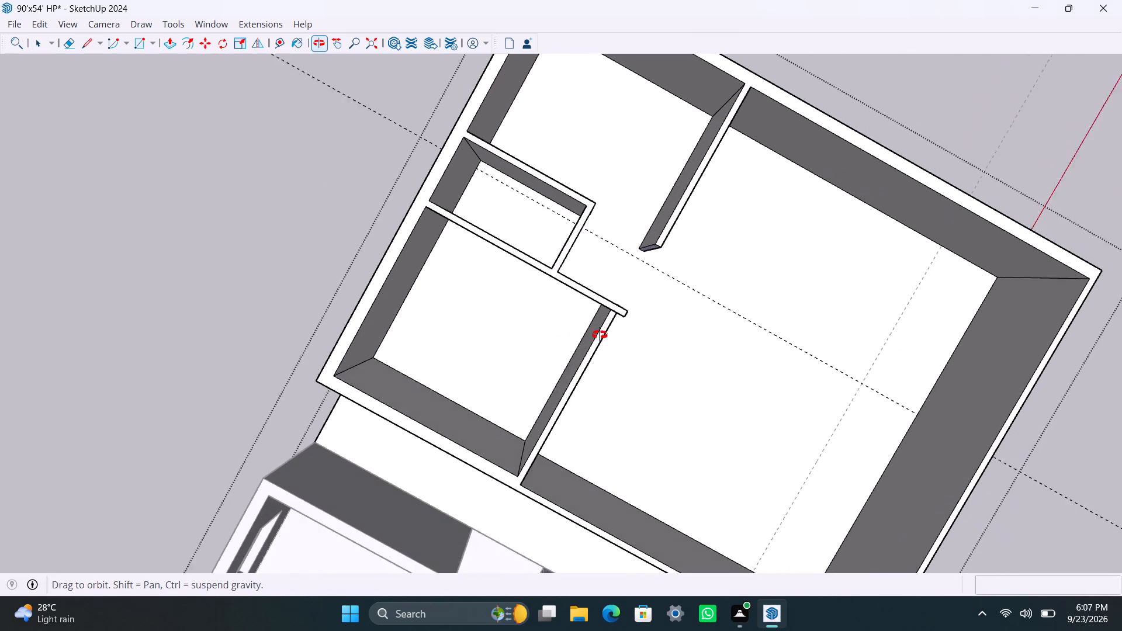
middle_click_drag(600, 335, 615, 301)
scroll(520, 312, "down", 11)
middle_click_drag(348, 432, 365, 430)
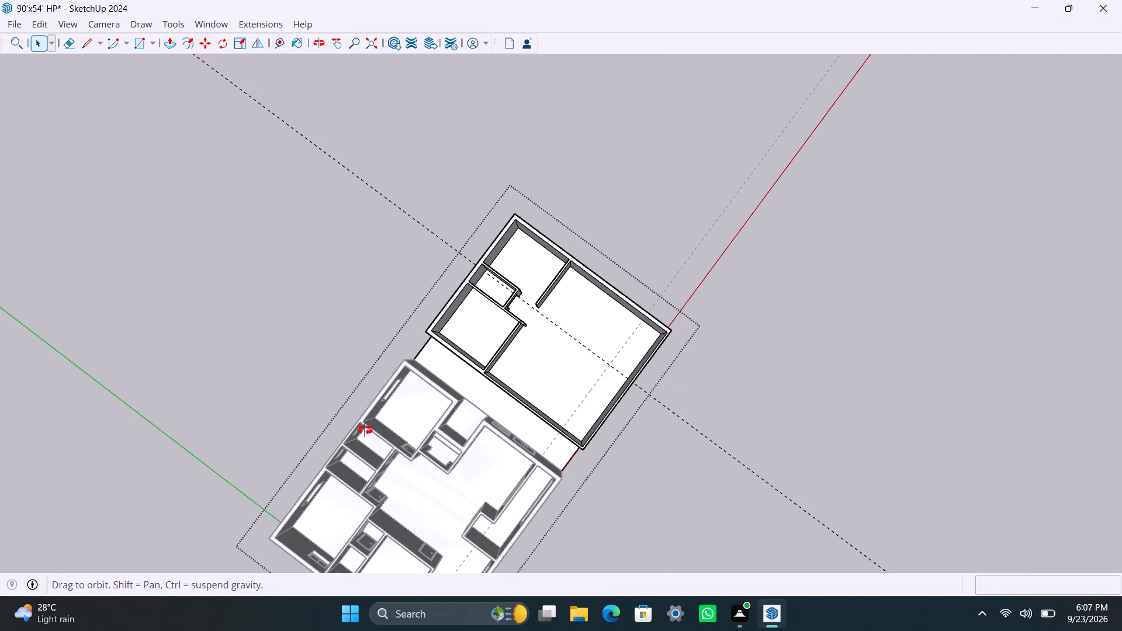
middle_click_drag(365, 430, 765, 378)
scroll(550, 359, "up", 7)
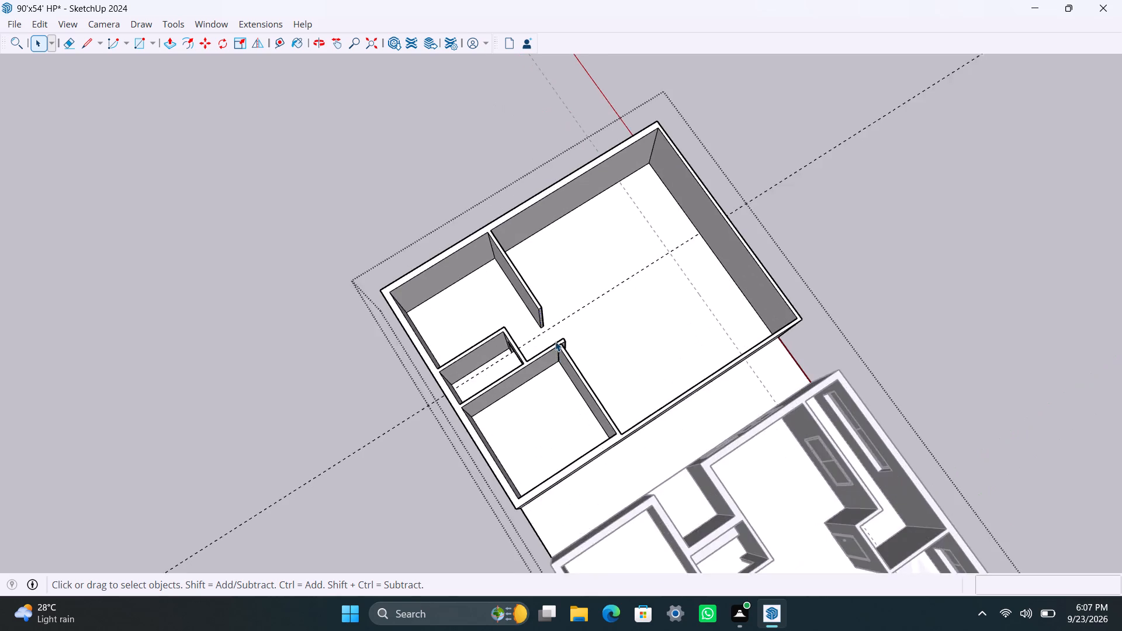
scroll(555, 341, "up", 14)
scroll(529, 296, "up", 2)
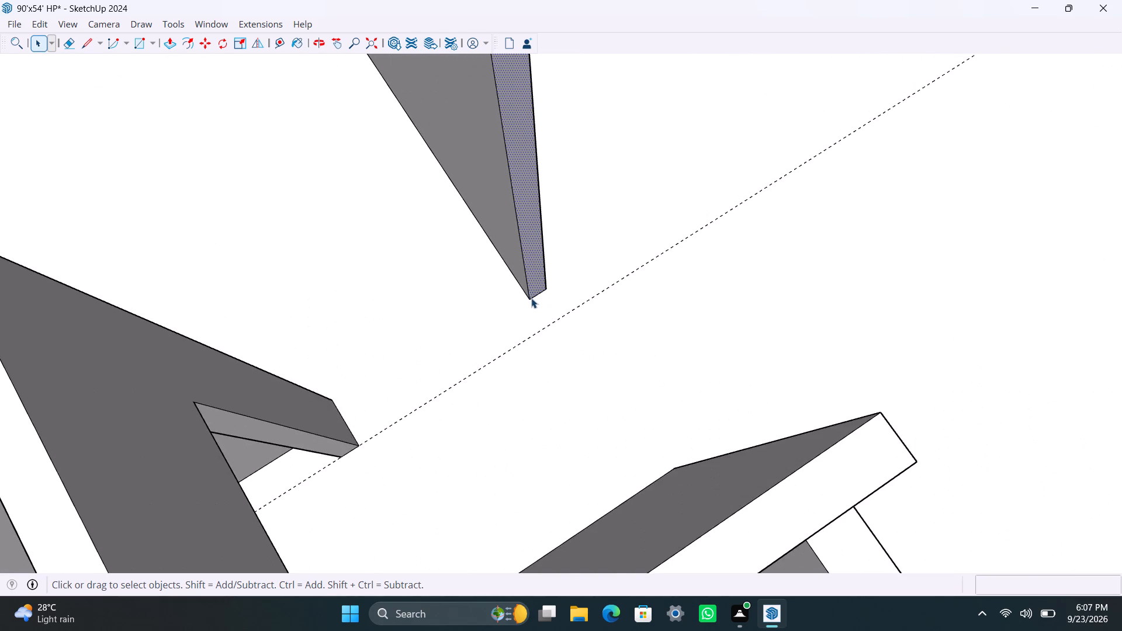
scroll(531, 298, "up", 2)
left_click(528, 296)
key("m")
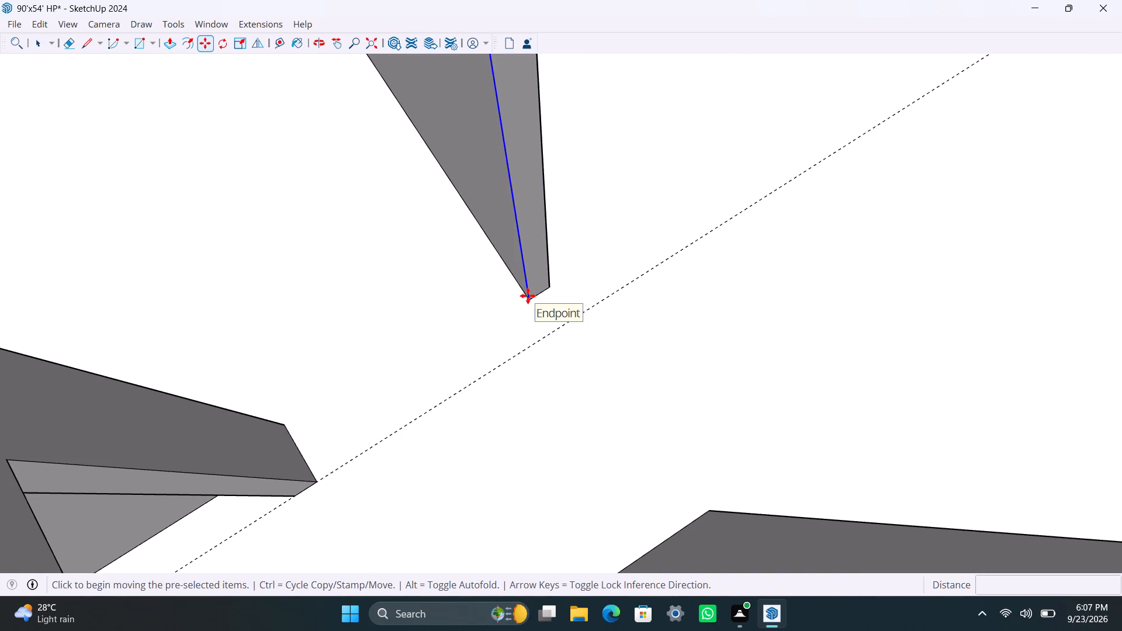
left_click(528, 296)
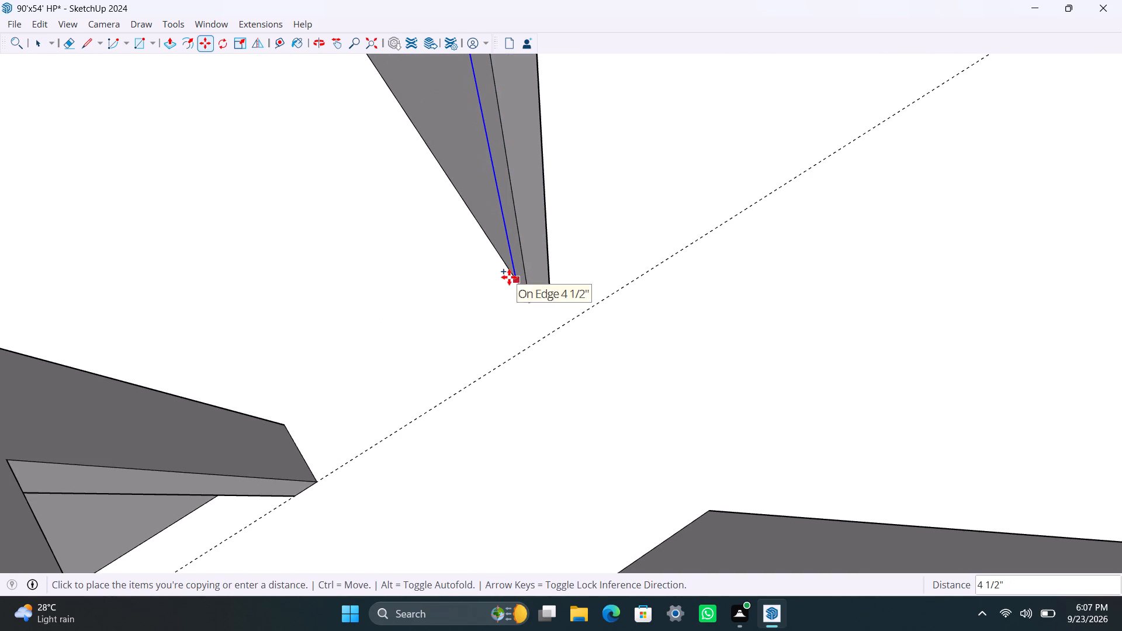
type("4.5\"")
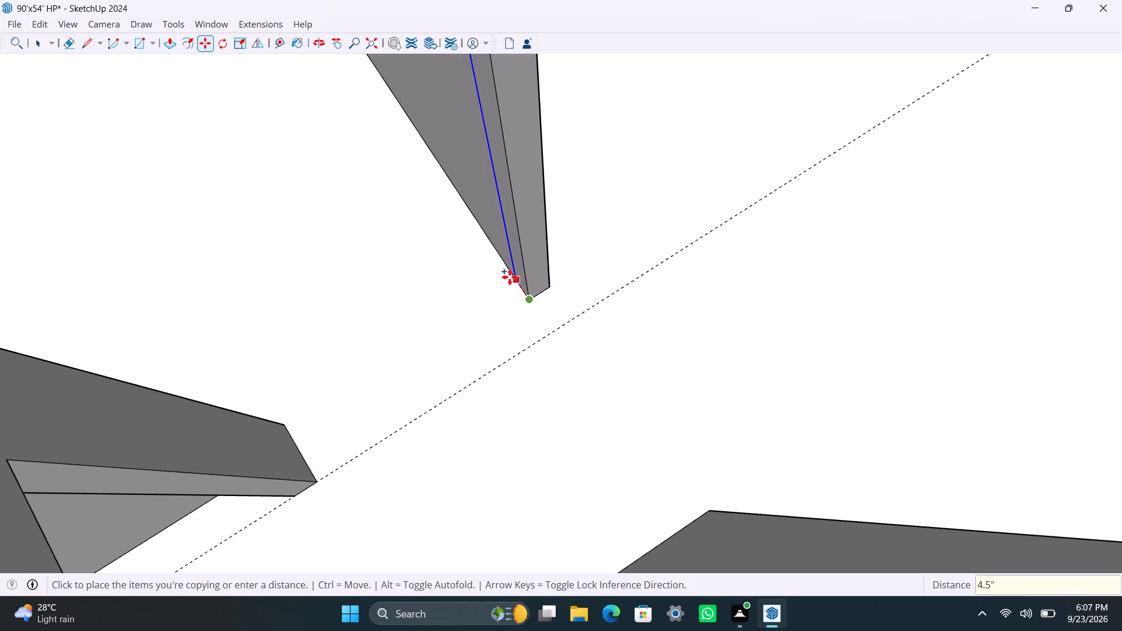
key("Return")
key("space")
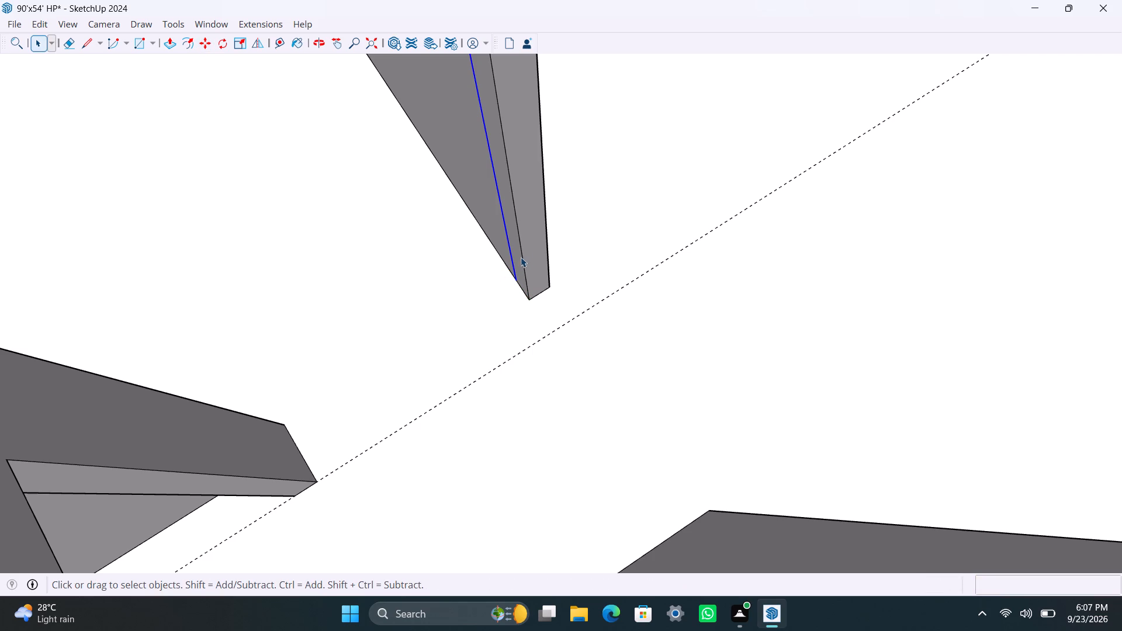
Push/Pull the 4.5" strip at the partition's free end outward 6" to form a door jamb.
left_click(519, 252)
key("p")
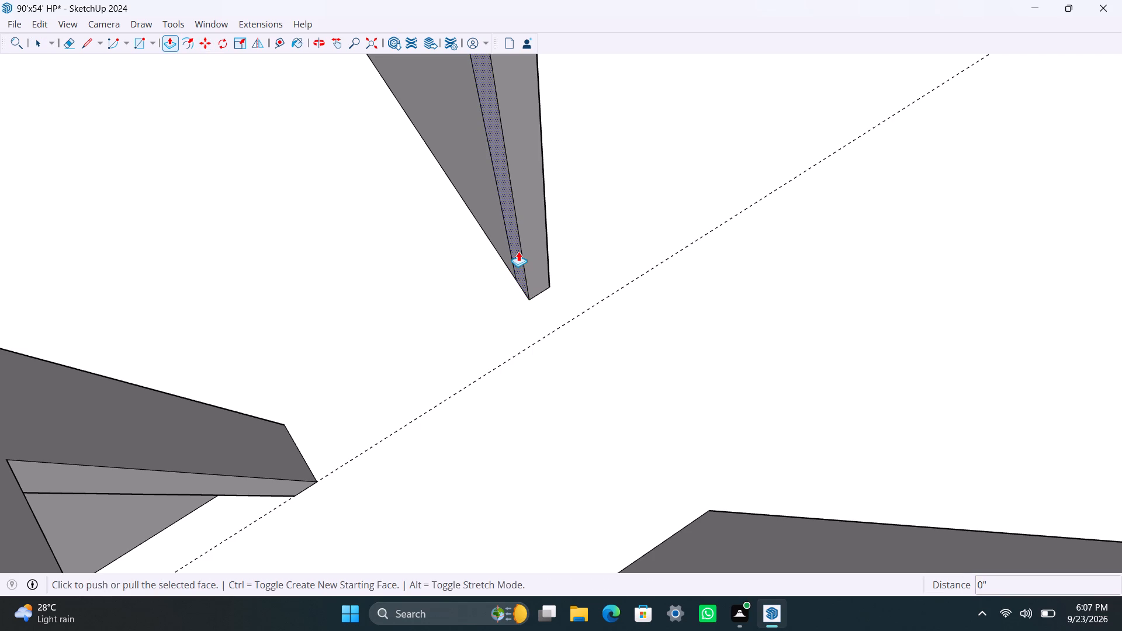
left_click_drag(518, 251, 500, 277)
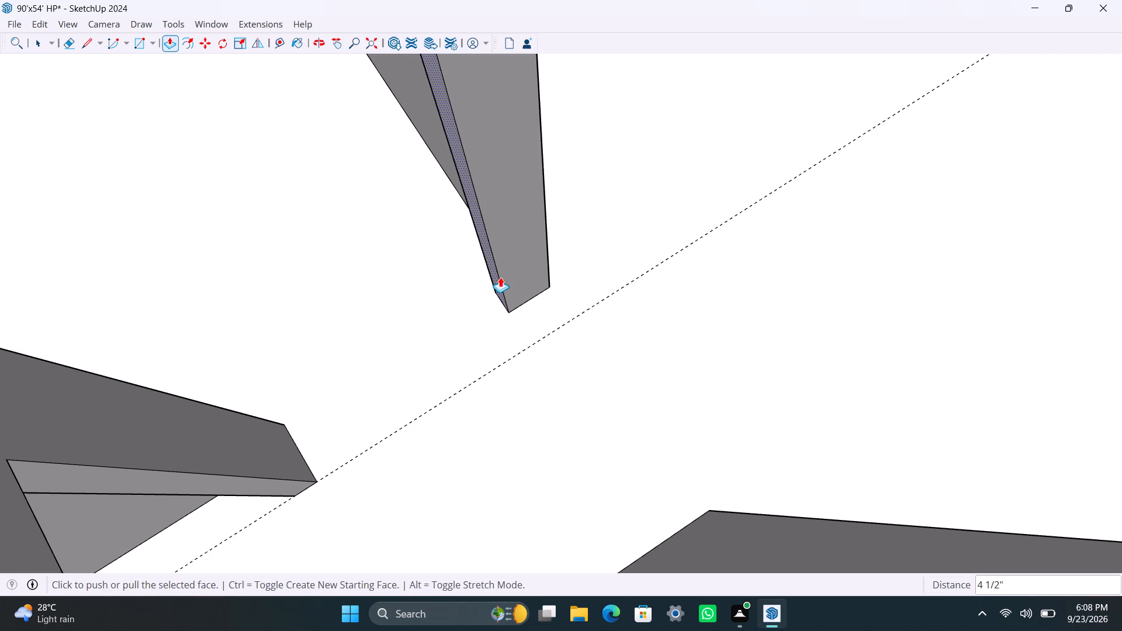
type("6\"")
key("Return")
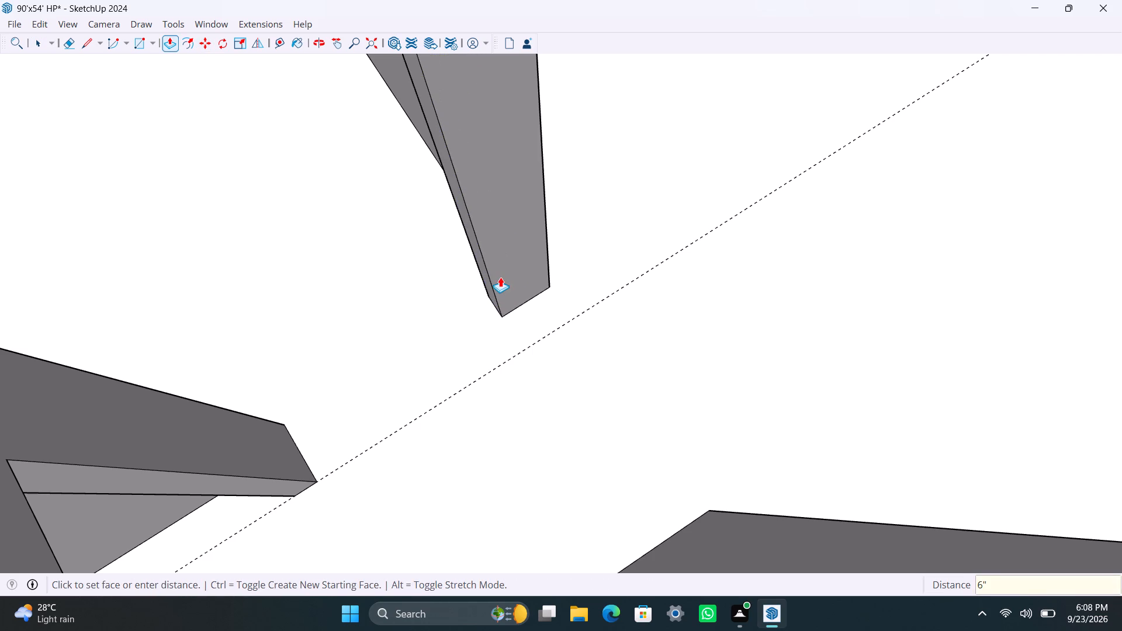
key("space")
Place a guide line 3' from the end face of the new jamb to mark the door opening.
key("t")
left_click(491, 306)
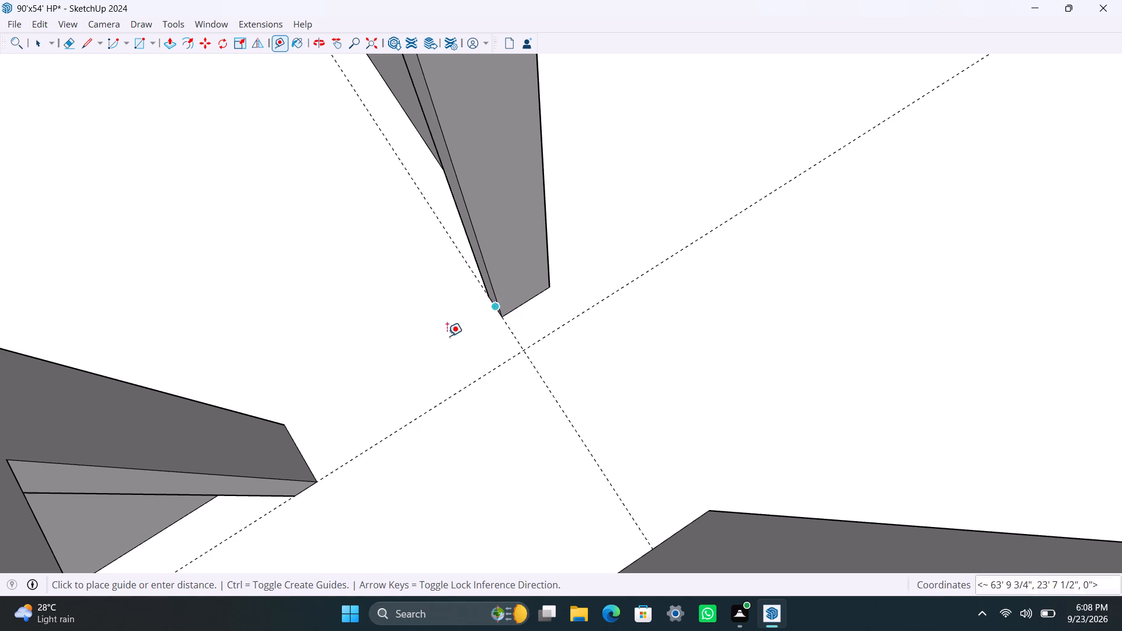
type("3'")
key("Return")
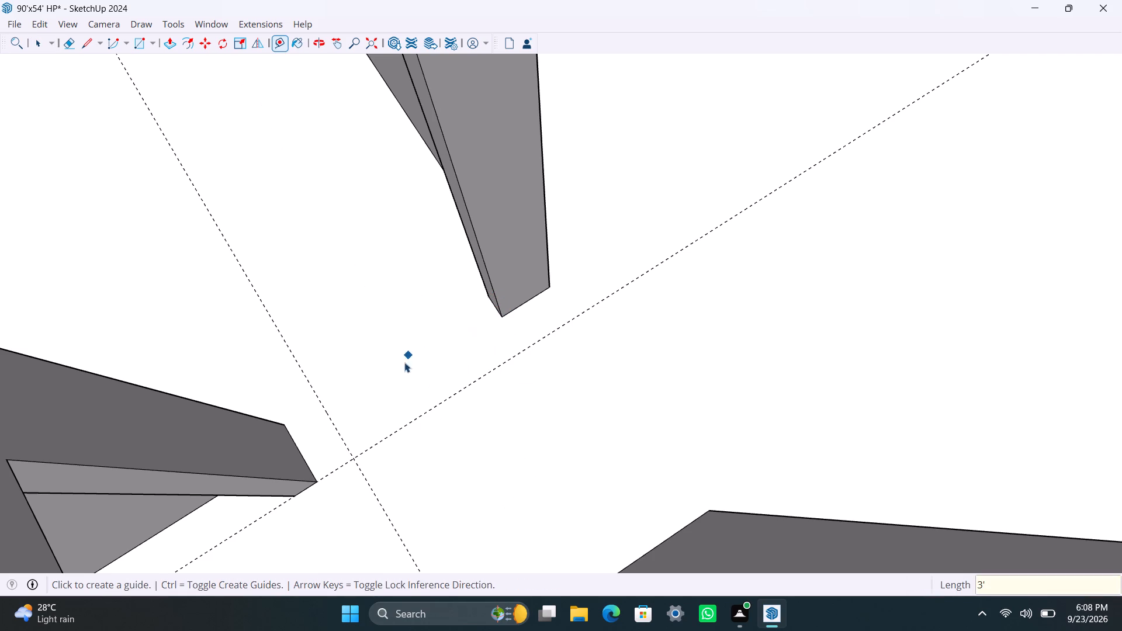
key("space")
Copy the vertical corner edge of the small room's end wall, opposite the jamb, 4.5" along the wall face.
scroll(401, 369, "down", 5)
middle_click_drag(684, 396, 262, 414)
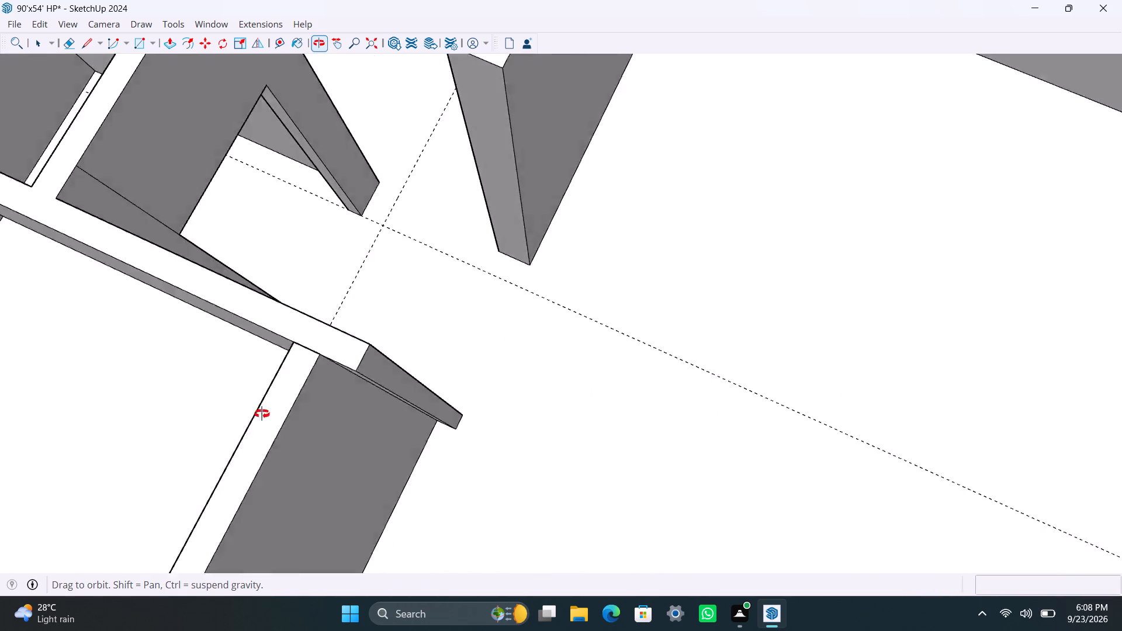
middle_click_drag(262, 414, 254, 416)
scroll(418, 321, "down", 5)
middle_click_drag(681, 382, 510, 376)
scroll(510, 346, "down", 4)
middle_click_drag(513, 345, 522, 463, "shift")
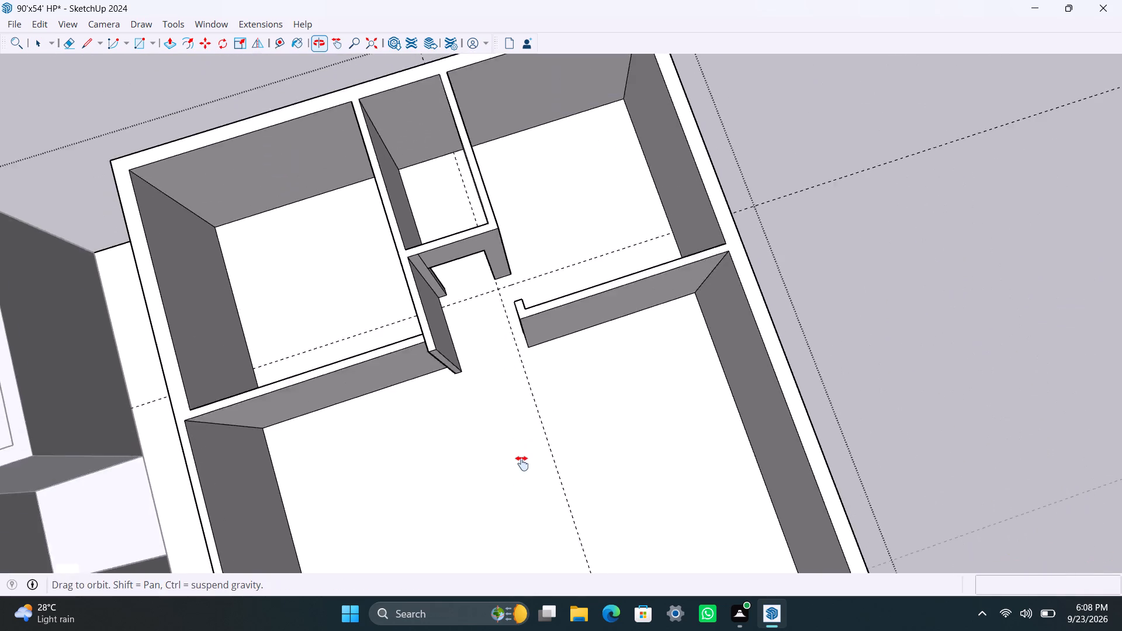
middle_click_drag(522, 463, 522, 477, "shift")
scroll(515, 383, "up", 4)
middle_click_drag(501, 334, 438, 248)
scroll(494, 224, "up", 2)
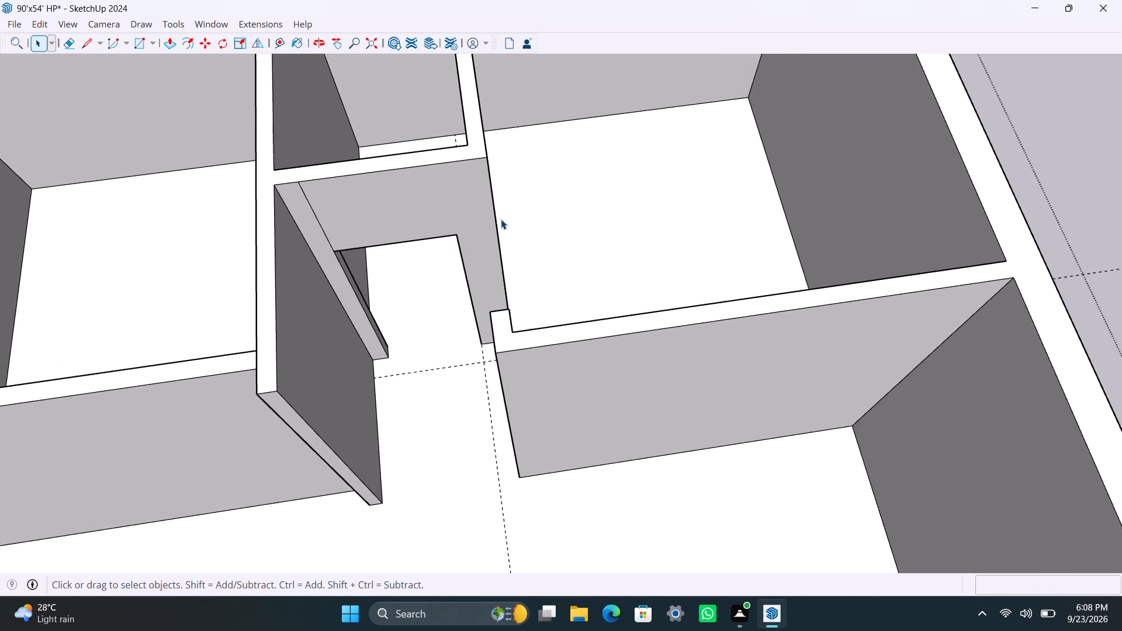
scroll(501, 219, "up", 2)
left_click(493, 214)
scroll(497, 325, "down", 2)
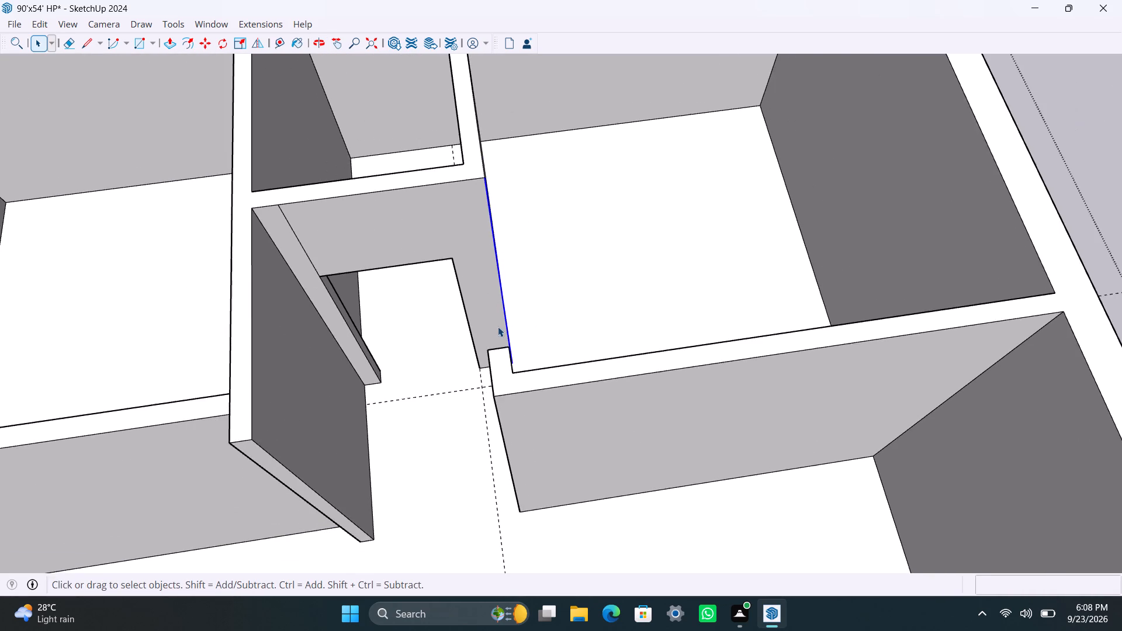
middle_click_drag(514, 331, 516, 354)
scroll(514, 359, "up", 2)
key("m")
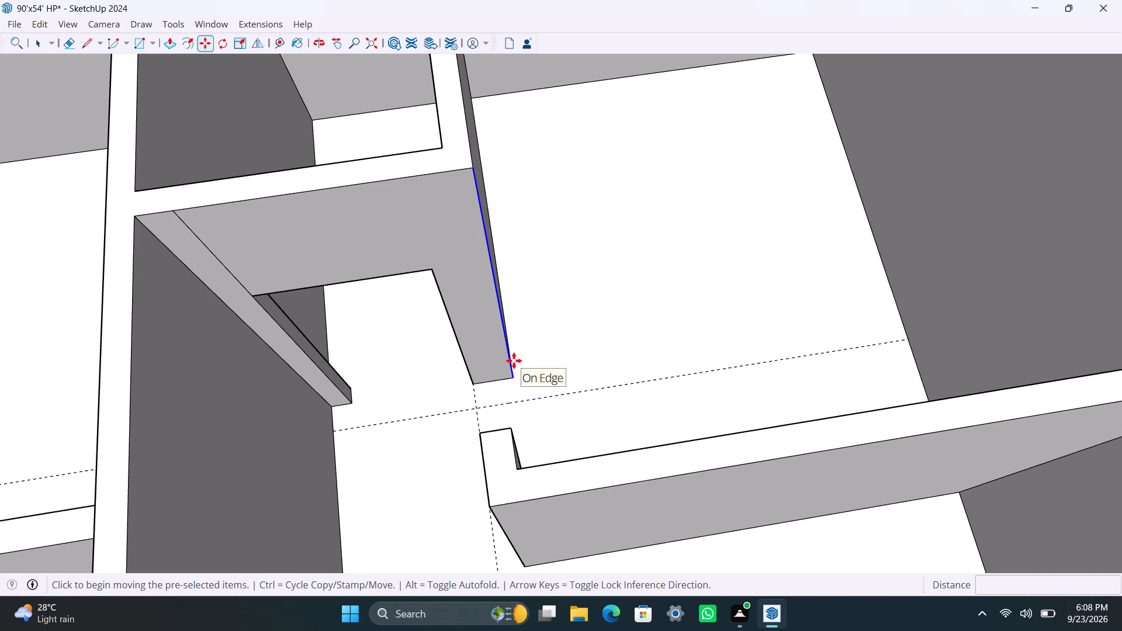
left_click(514, 379)
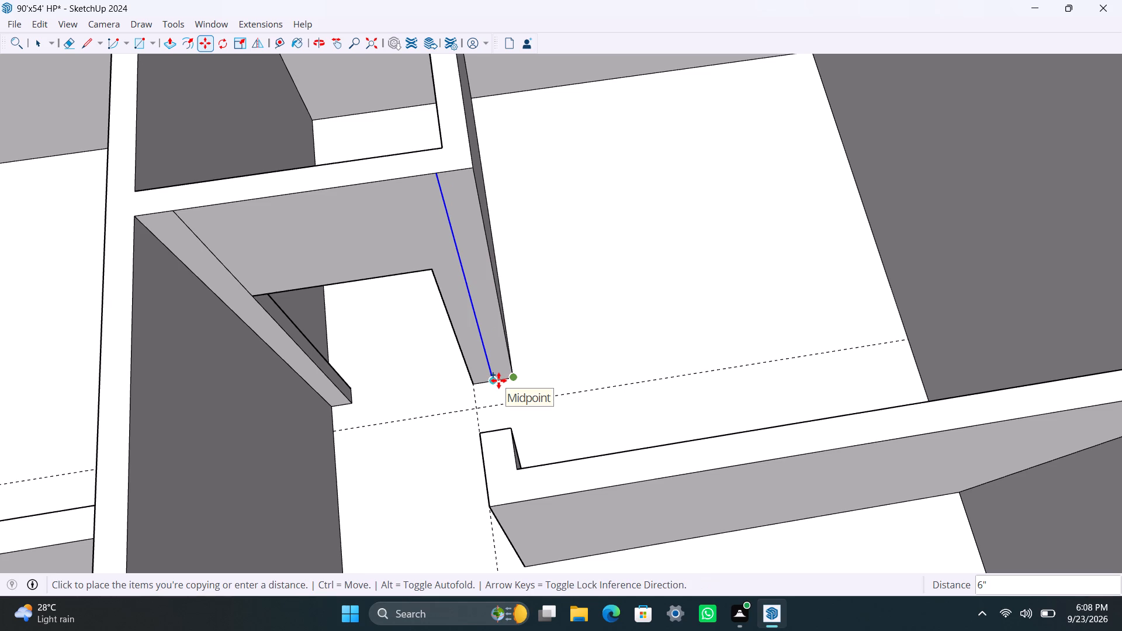
type("4.5\"")
key("Return")
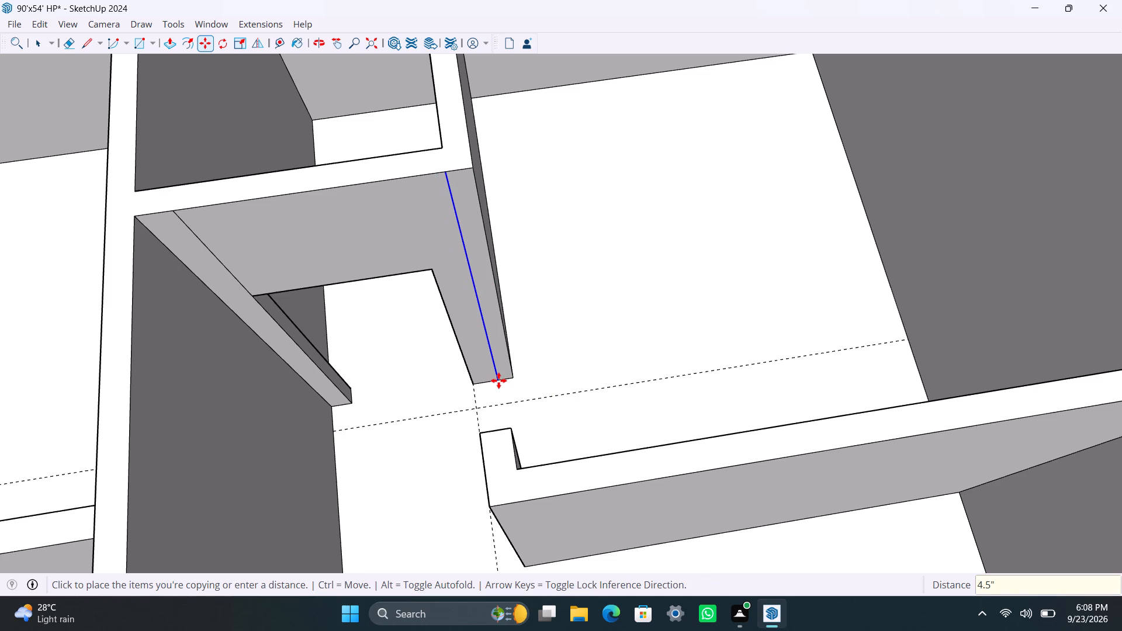
key("space")
Push/Pull the new 4.5" strip about 7 1/2" toward the opposite jamb, up to the 3' guide line.
left_click(507, 351)
left_click(505, 358)
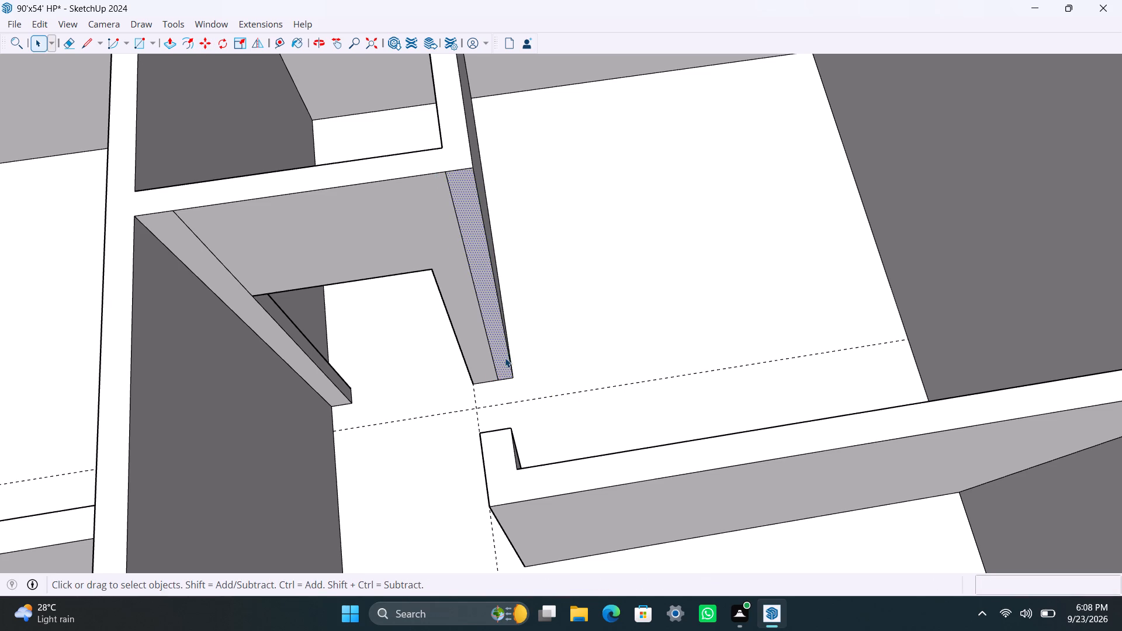
key("p")
left_click_drag(505, 358, 562, 394)
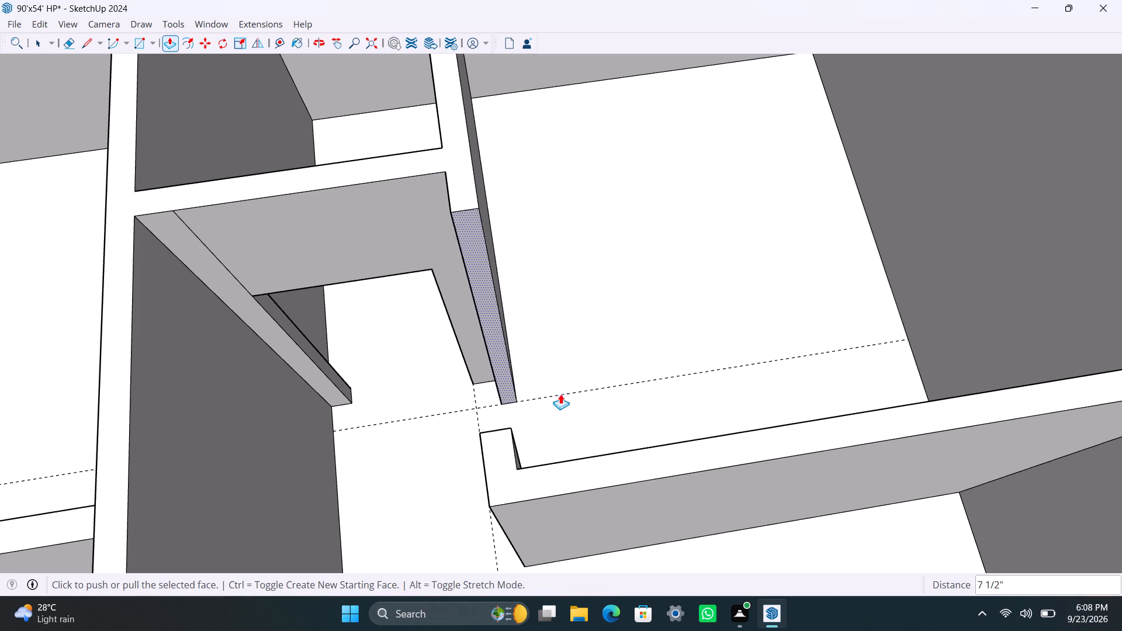
key("space")
Copy the top edge of the extended wall's end face 3' downward to outline the lintel above the opening.
left_click(470, 209)
key("m")
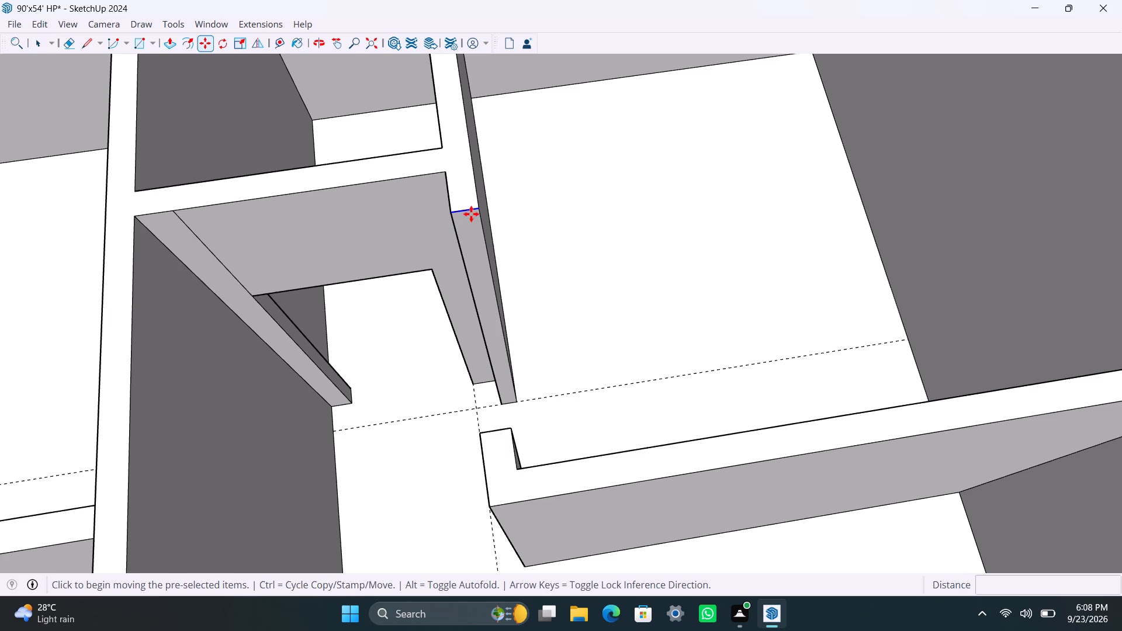
left_click_drag(476, 210, 476, 223)
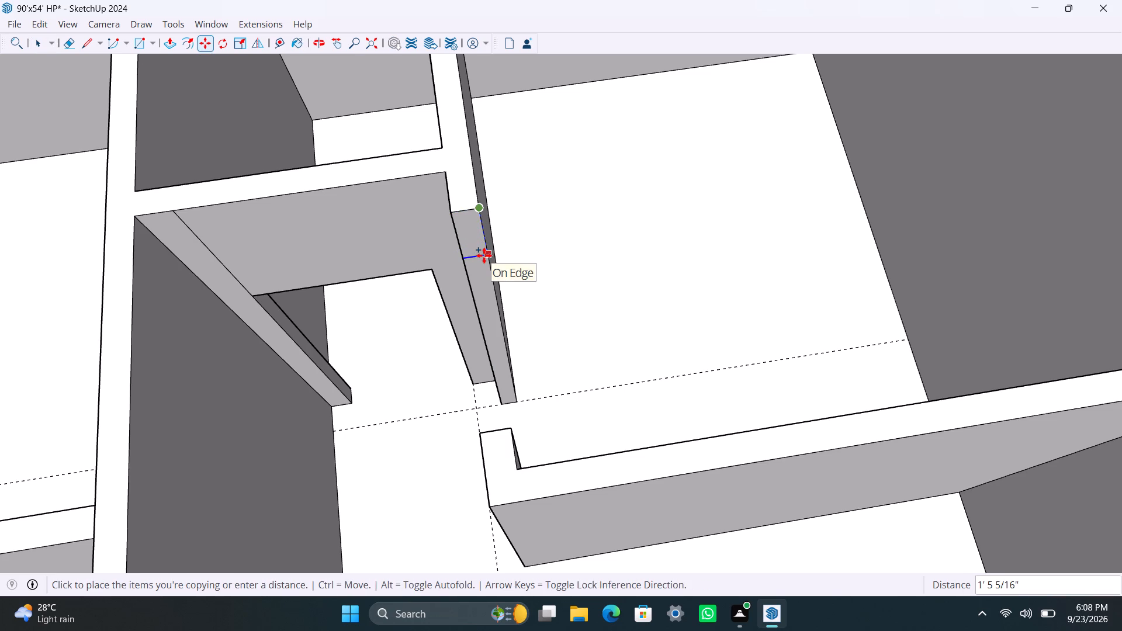
type("3'")
key("Return")
key("space")
Push/Pull the upper part of the wall's end face 3' across the opening to join the opposite jamb.
left_click(480, 266)
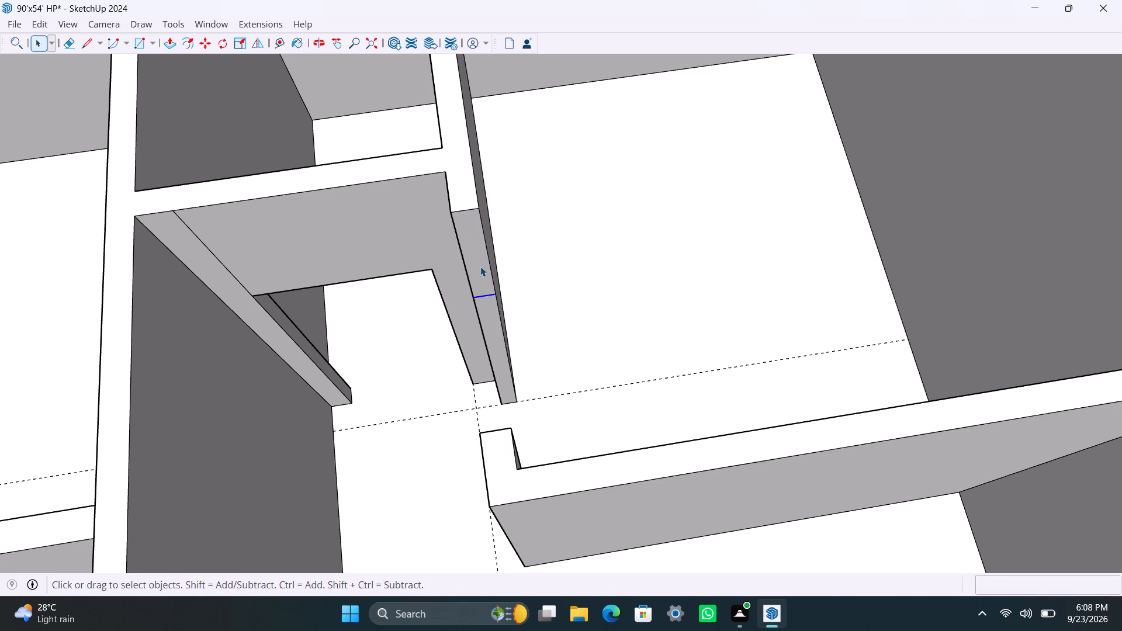
scroll(465, 345, "down", 5)
middle_click_drag(403, 408, 586, 411)
scroll(561, 343, "up", 6)
key("p")
left_click_drag(562, 333, 687, 450)
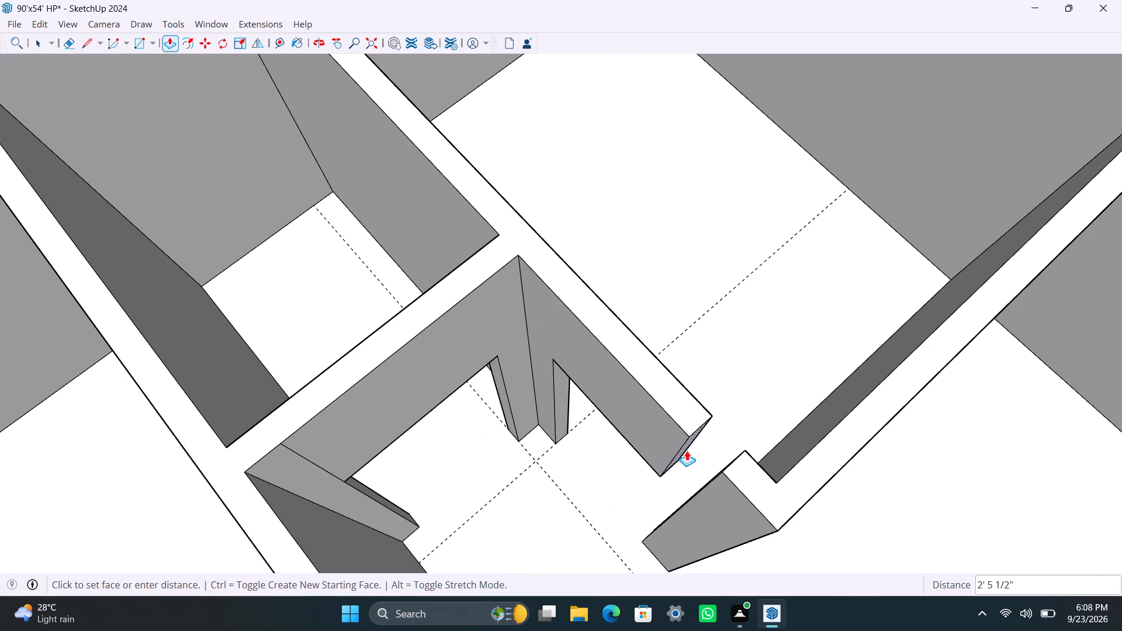
left_click_drag(687, 450, 725, 479)
scroll(643, 415, "down", 7)
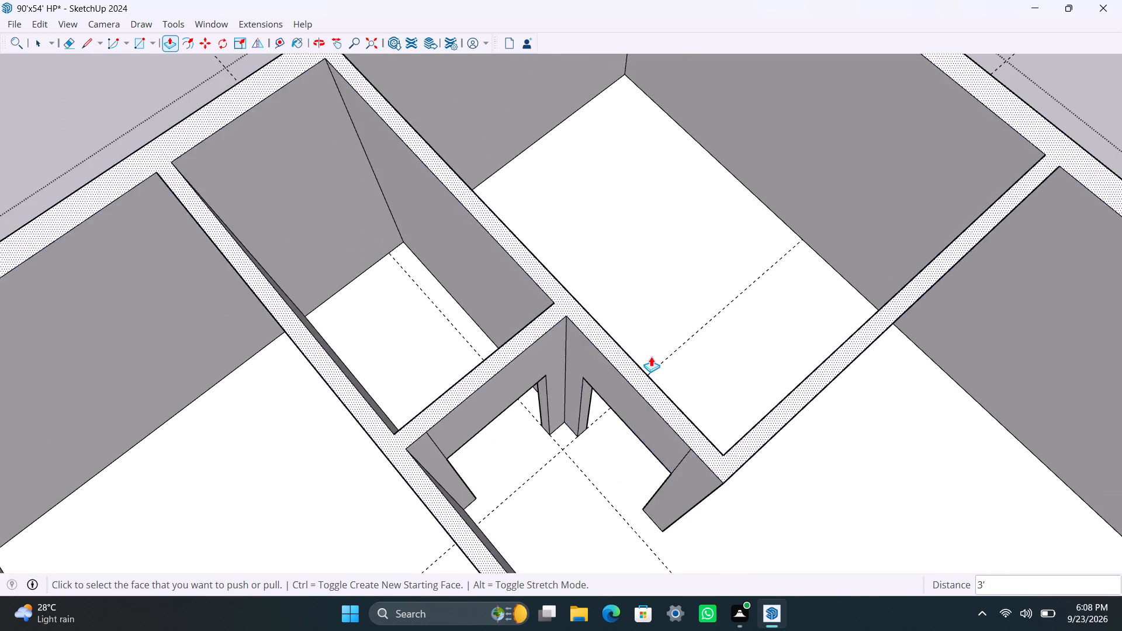
scroll(651, 356, "down", 3)
Save the model.
key("ctrl+s")
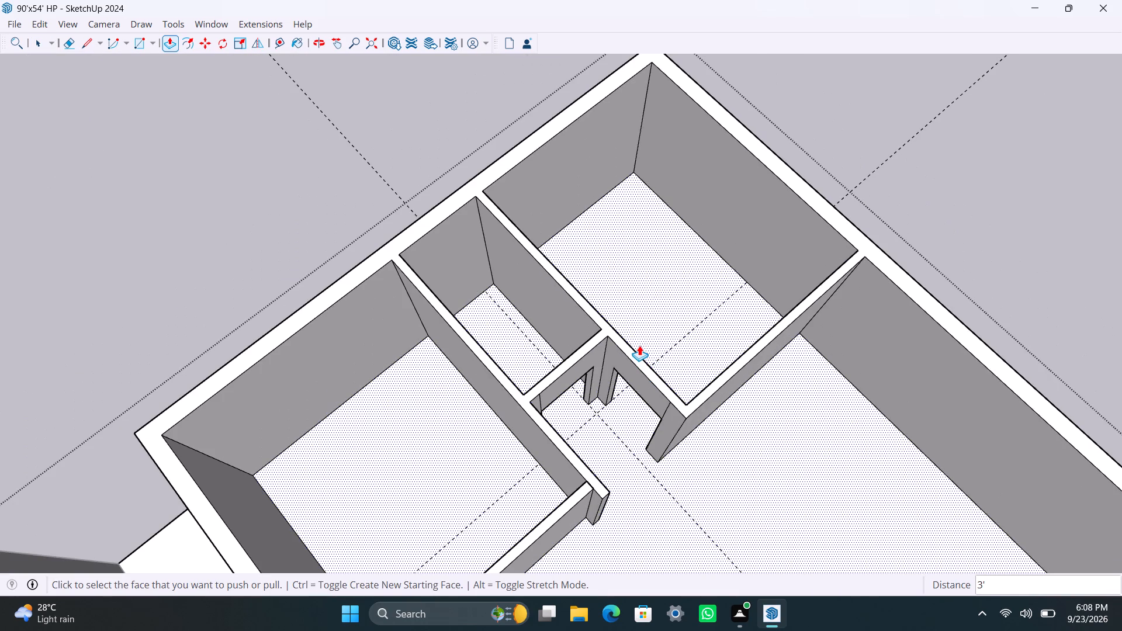
key("space")
Copy the large room's vertical corner edge, at the end away from the new rooms, 4'6" along the outer wall.
scroll(600, 183, "down", 10)
middle_click_drag(605, 300, 771, 370)
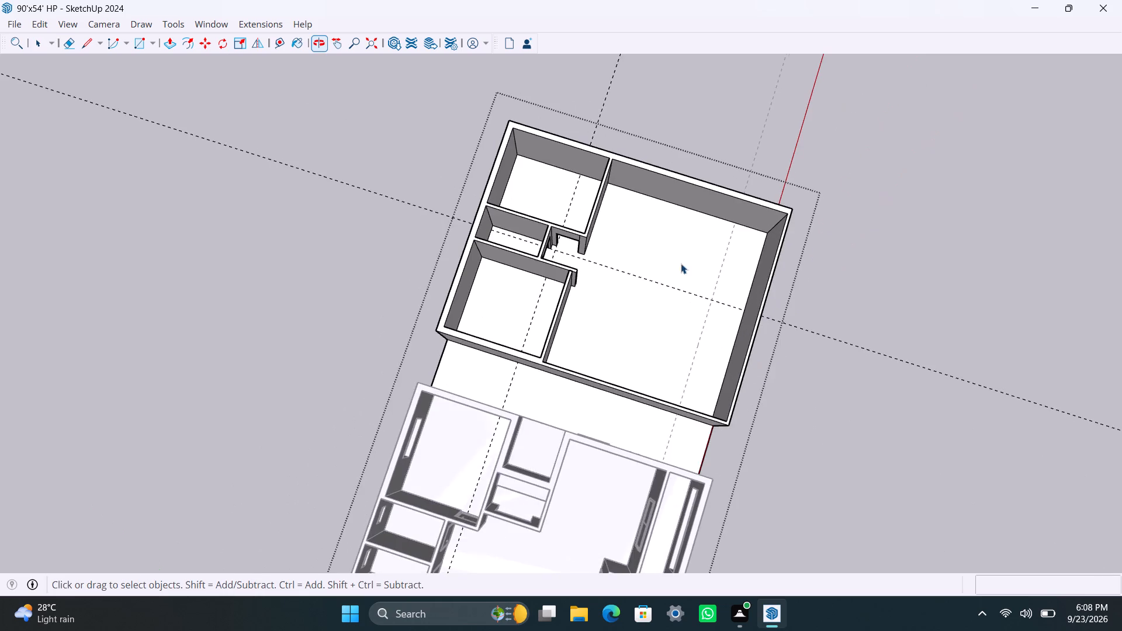
scroll(632, 197, "up", 3)
middle_click_drag(600, 214, 514, 323, "shift")
scroll(503, 358, "up", 4)
middle_click_drag(500, 366, 559, 332)
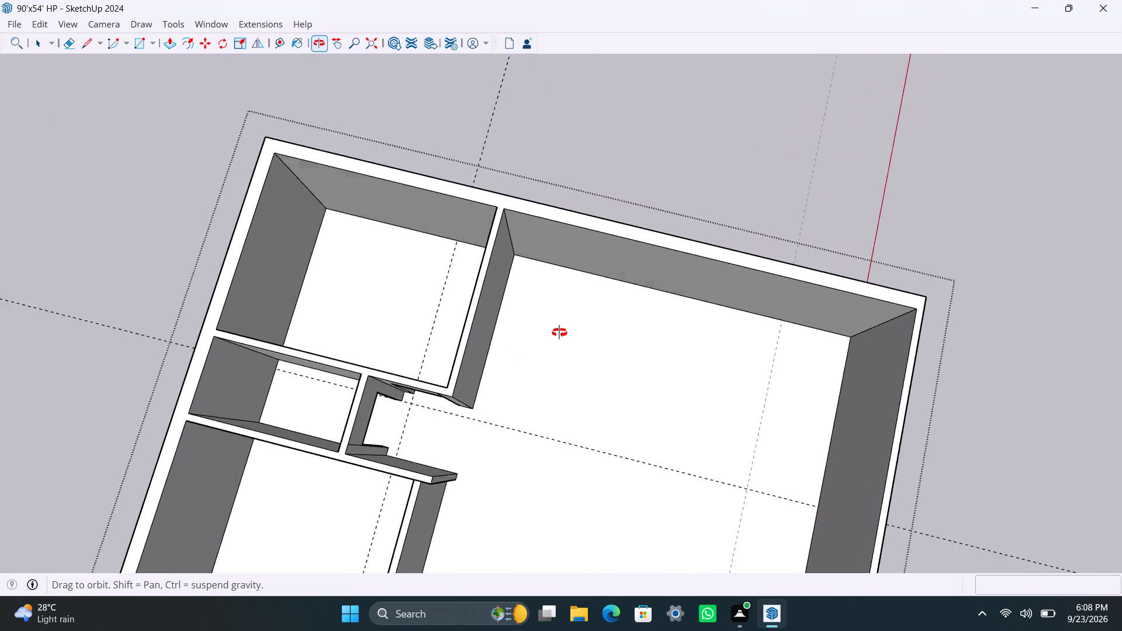
middle_click_drag(559, 332, 573, 263)
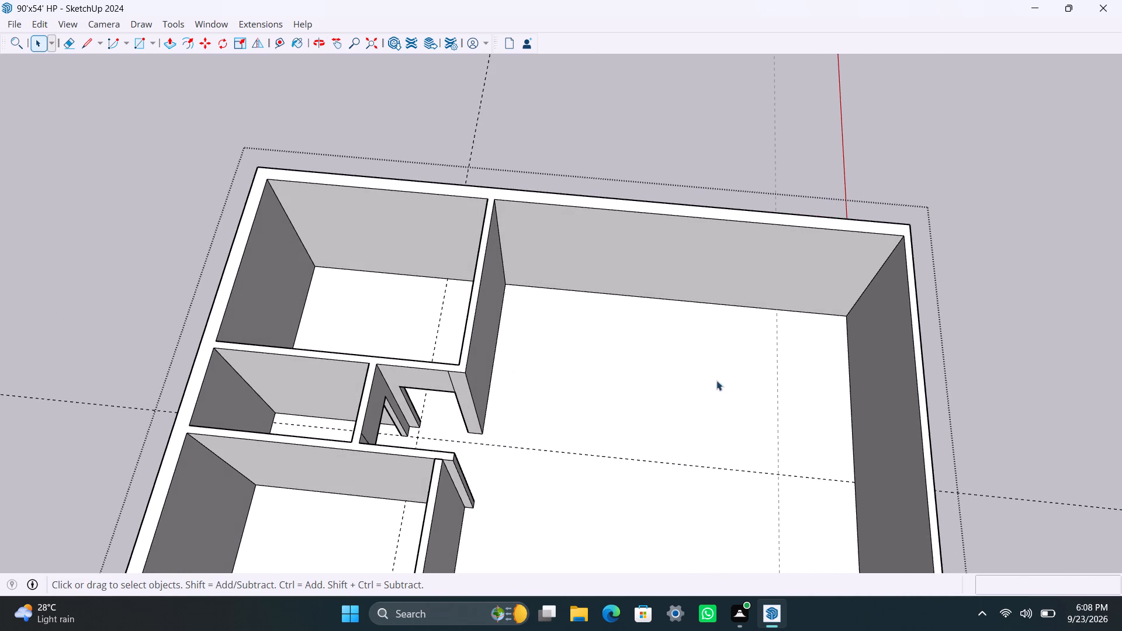
scroll(850, 330, "up", 2)
left_click(853, 307)
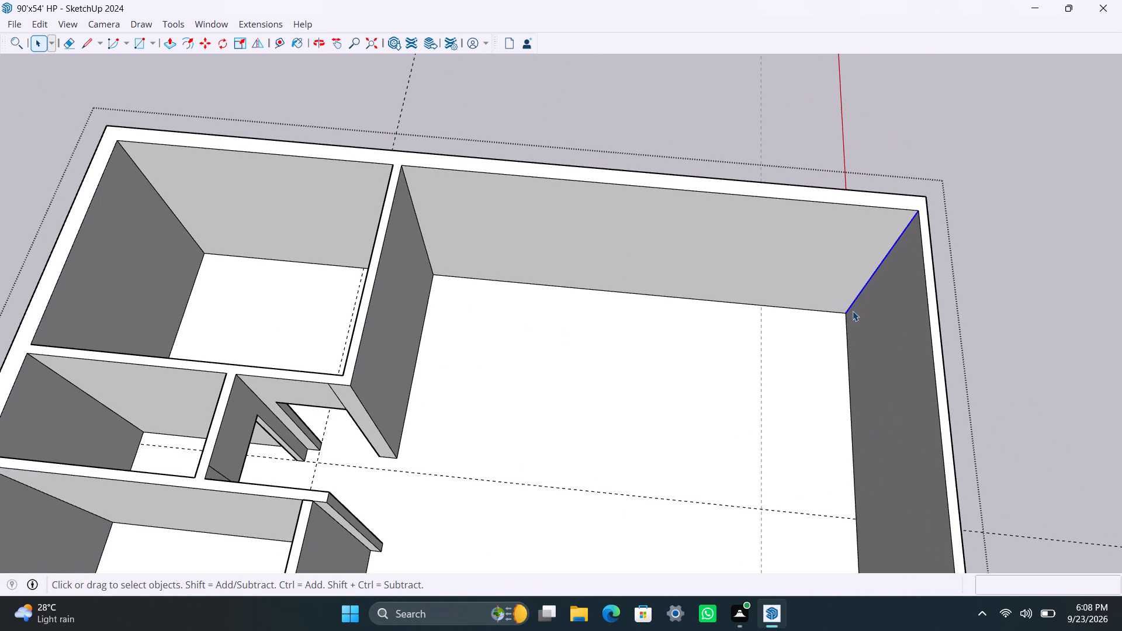
scroll(783, 374, "down", 4)
middle_click_drag(712, 428, 788, 429)
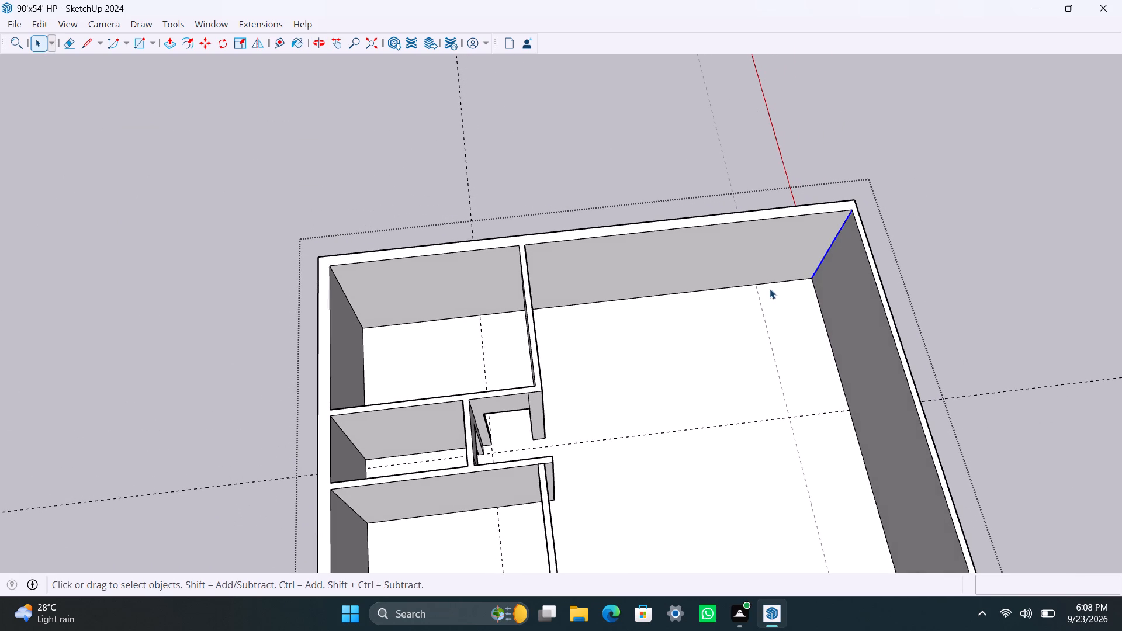
key("m")
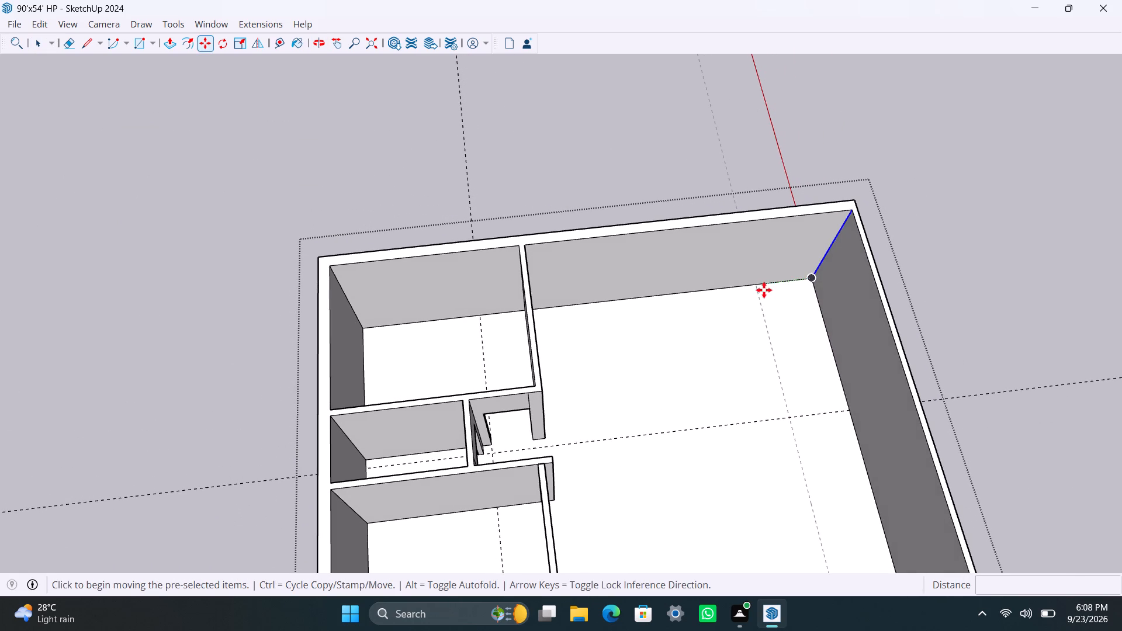
left_click(816, 278)
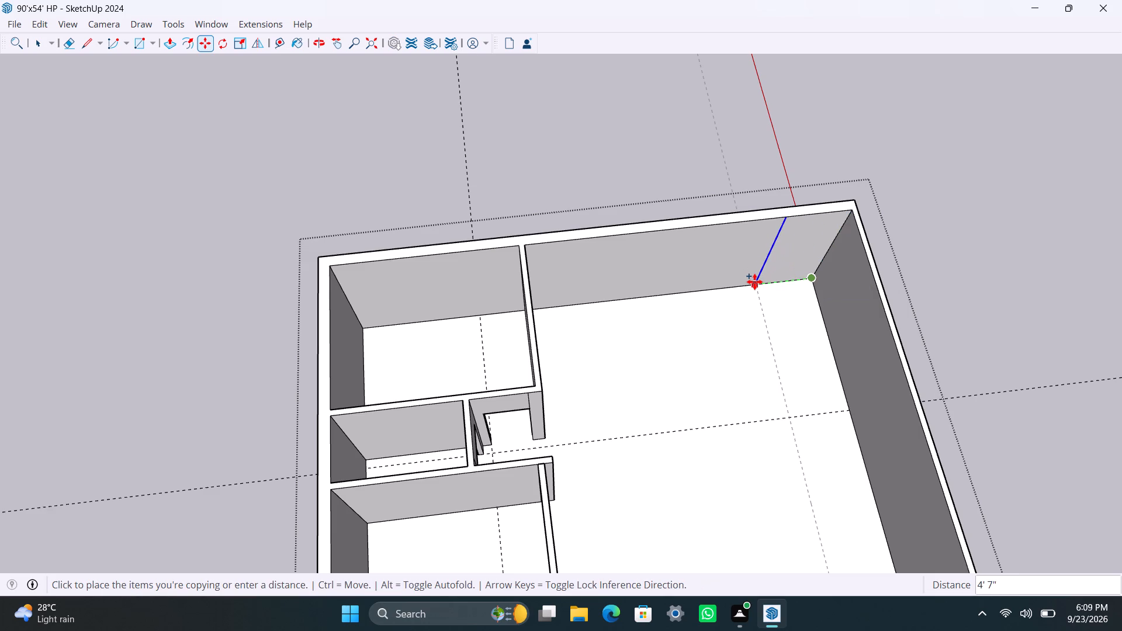
type("4'6\"")
key("Return")
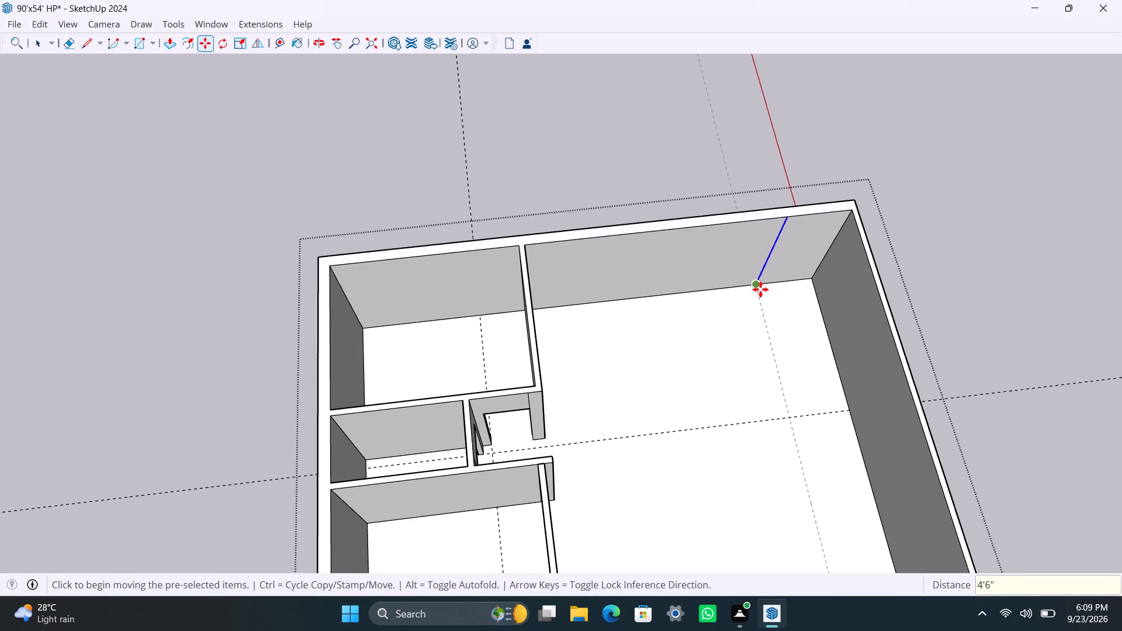
Copy the new vertical edge another 9" along the outer wall to outline a 9" wall strip.
left_click(760, 287)
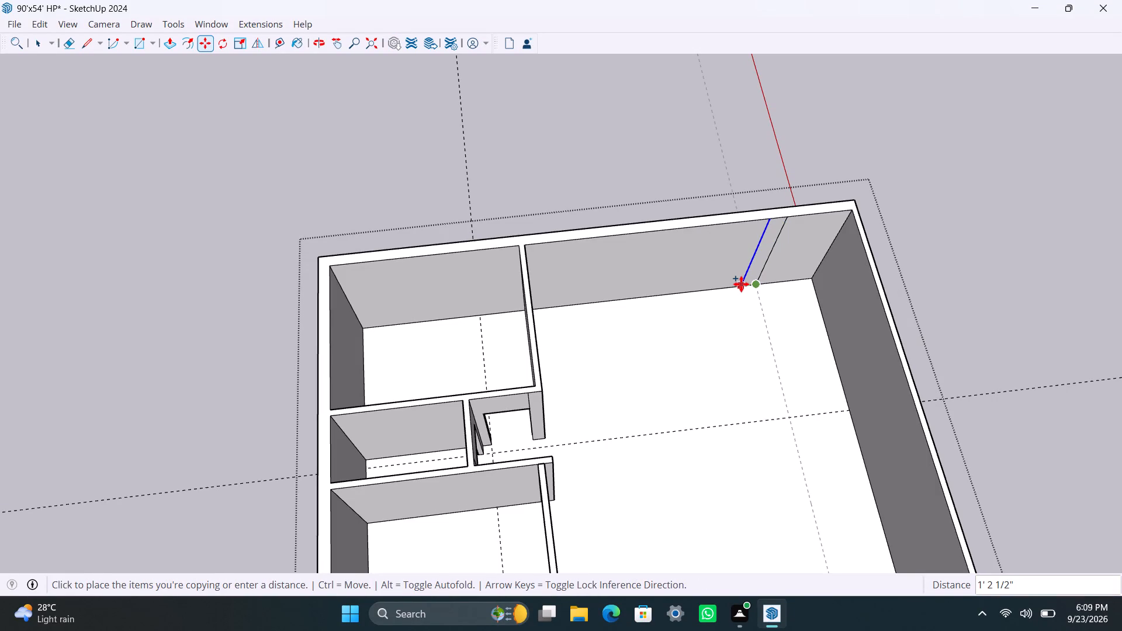
key("4")
key("BackSpace")
type("9\"")
key("Return")
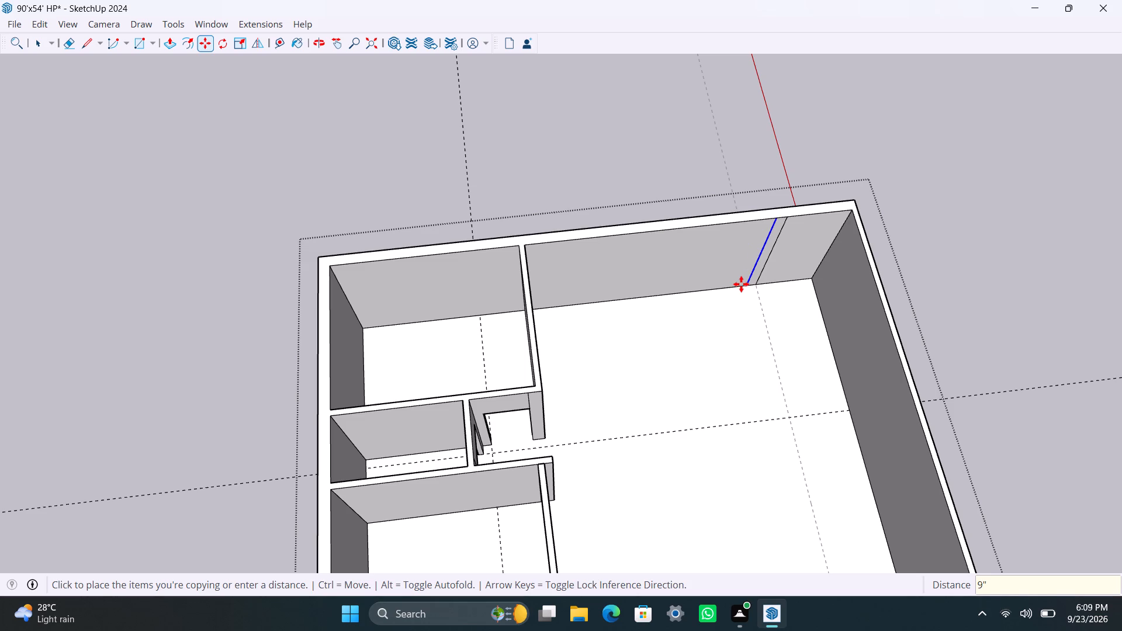
key("space")
Push/Pull the 9" strip 8'9" into the large room to form a new wall.
scroll(756, 286, "up", 4)
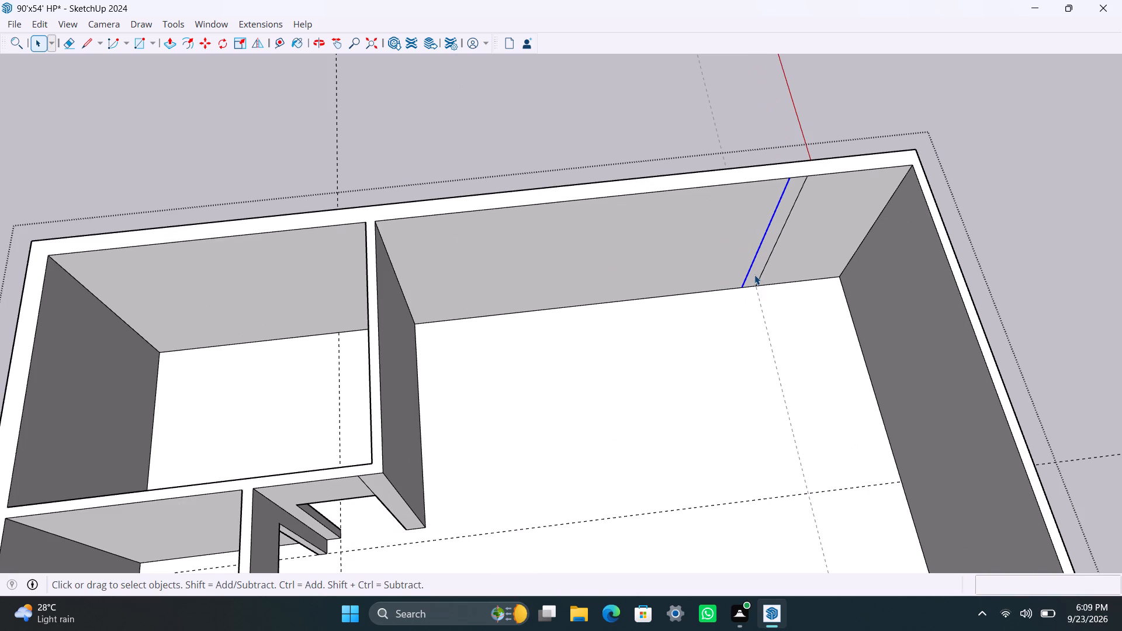
left_click(754, 274)
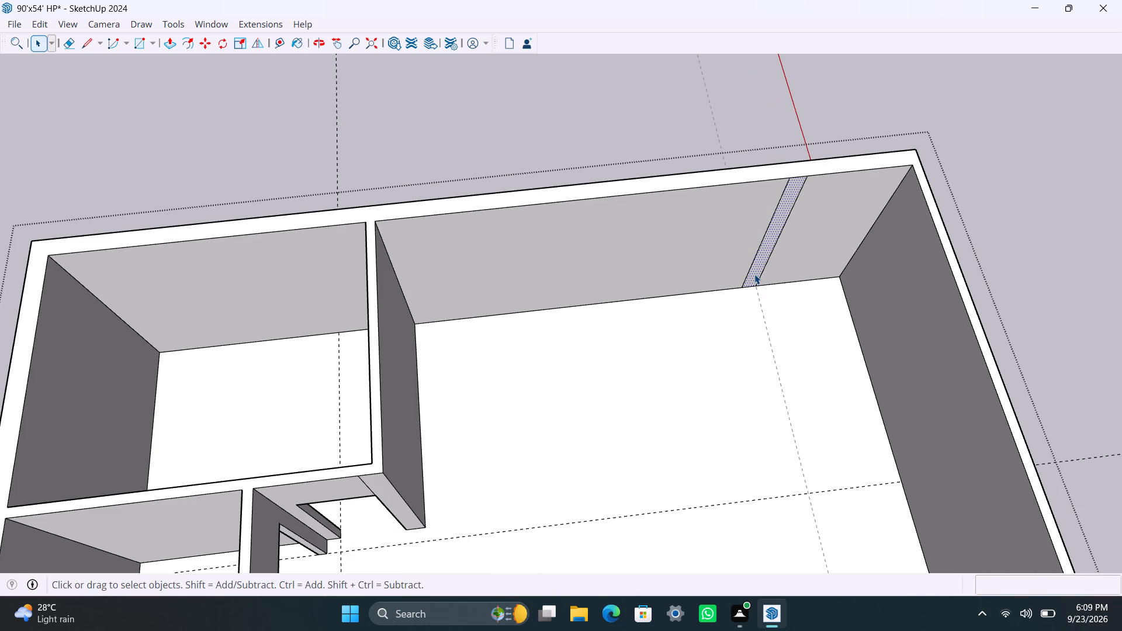
key("p")
left_click_drag(754, 274, 768, 405)
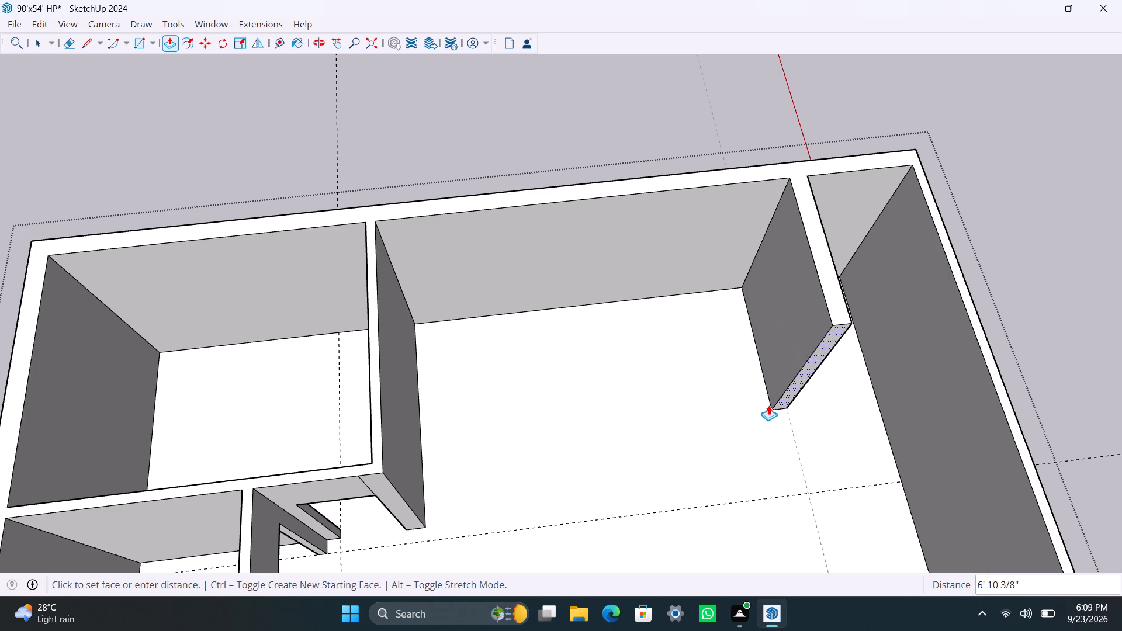
left_click_drag(768, 405, 770, 405)
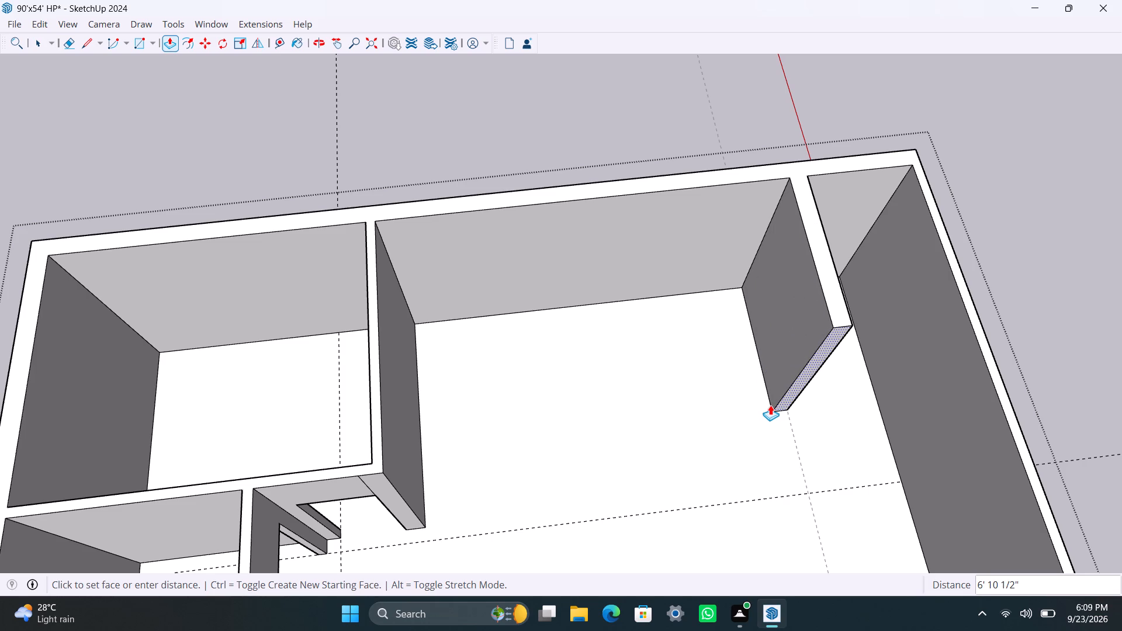
left_click_drag(770, 405, 770, 405)
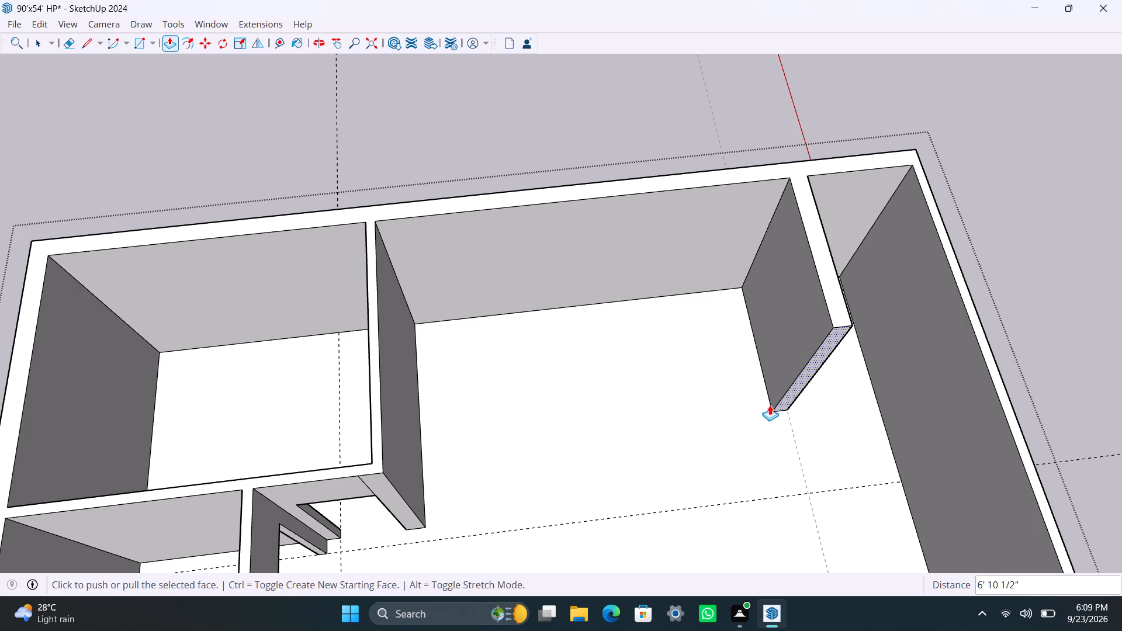
key("8")
key("apostrophe")
type("9\"")
key("Return")
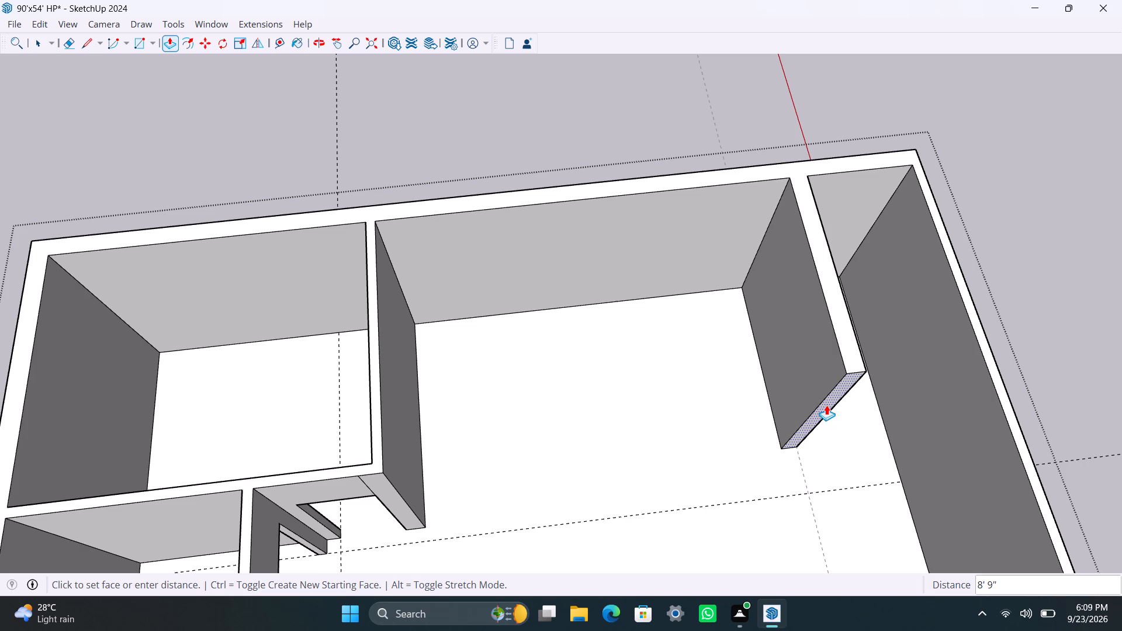
Extend the new 9" wall's end face by 3' and a further 4.5" with Push/Pull.
left_click_drag(826, 405, 830, 418)
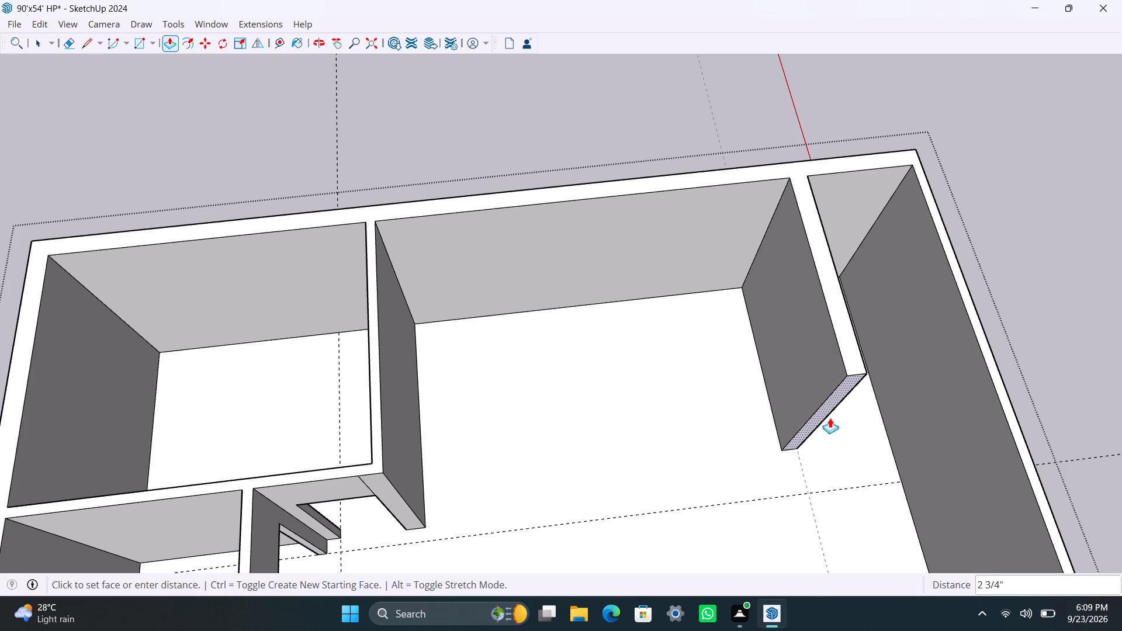
left_click_drag(830, 418, 839, 467)
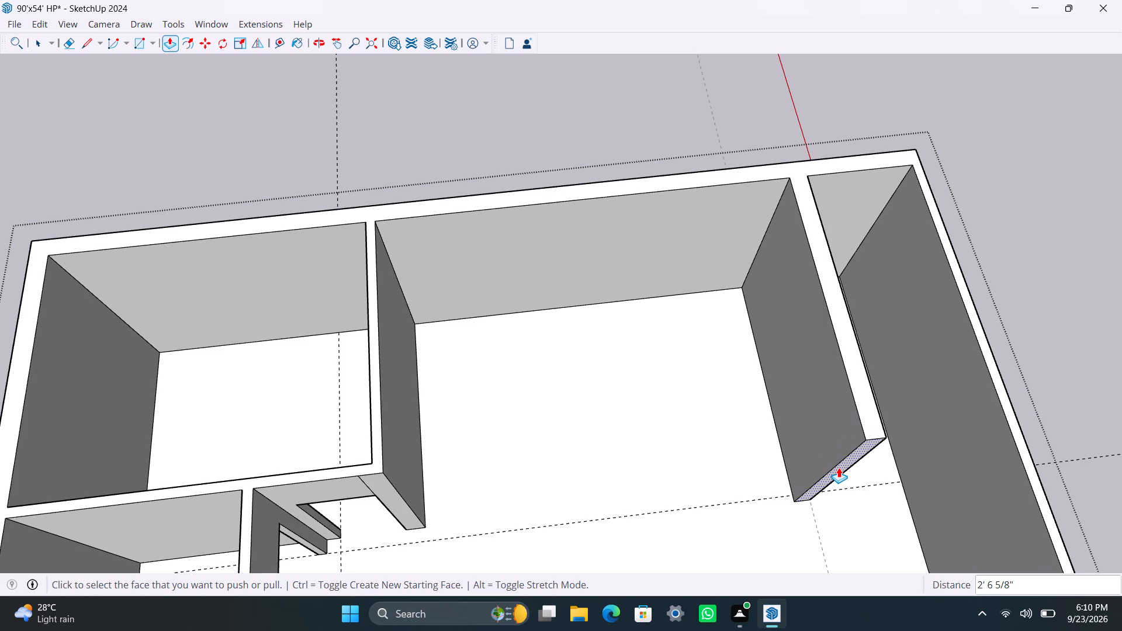
type("3'")
key("Return")
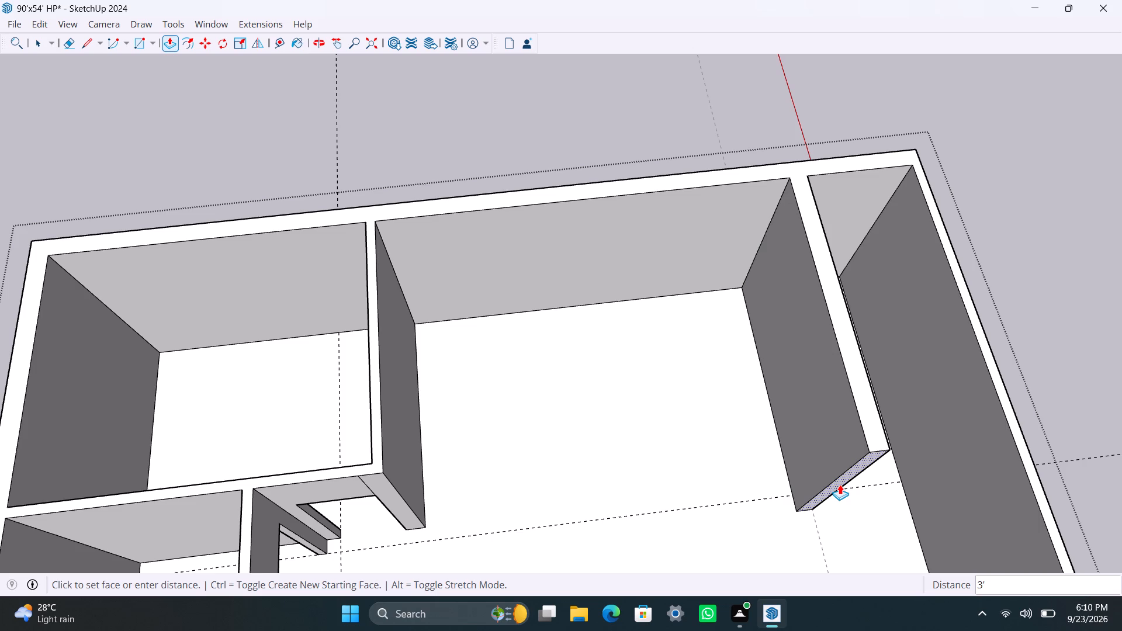
left_click(840, 484)
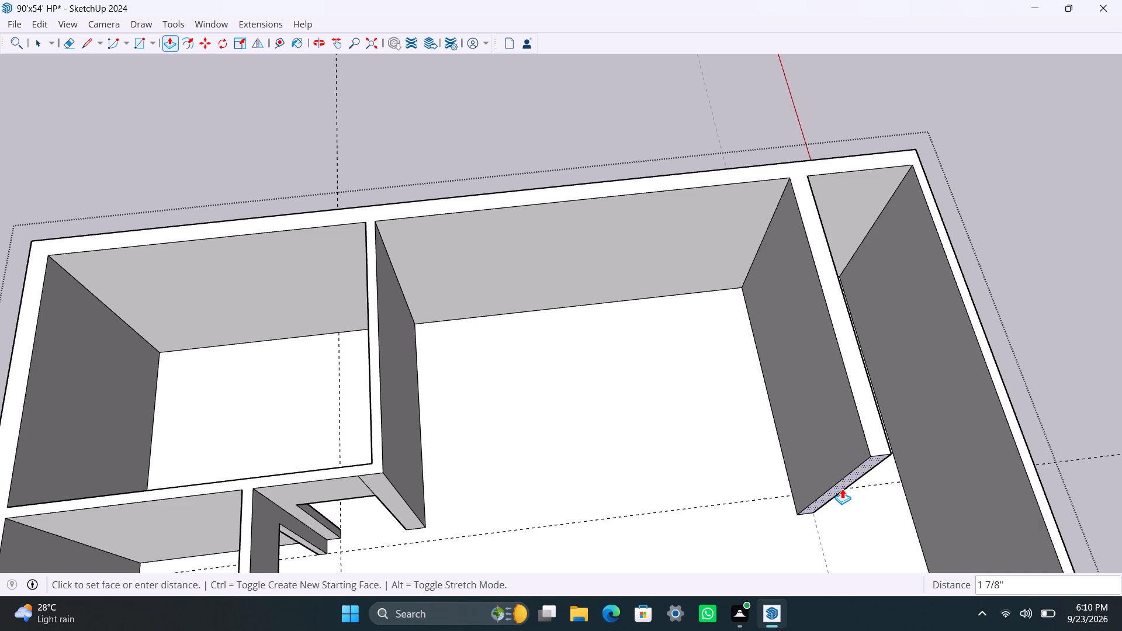
type("4.5\"")
key("Return")
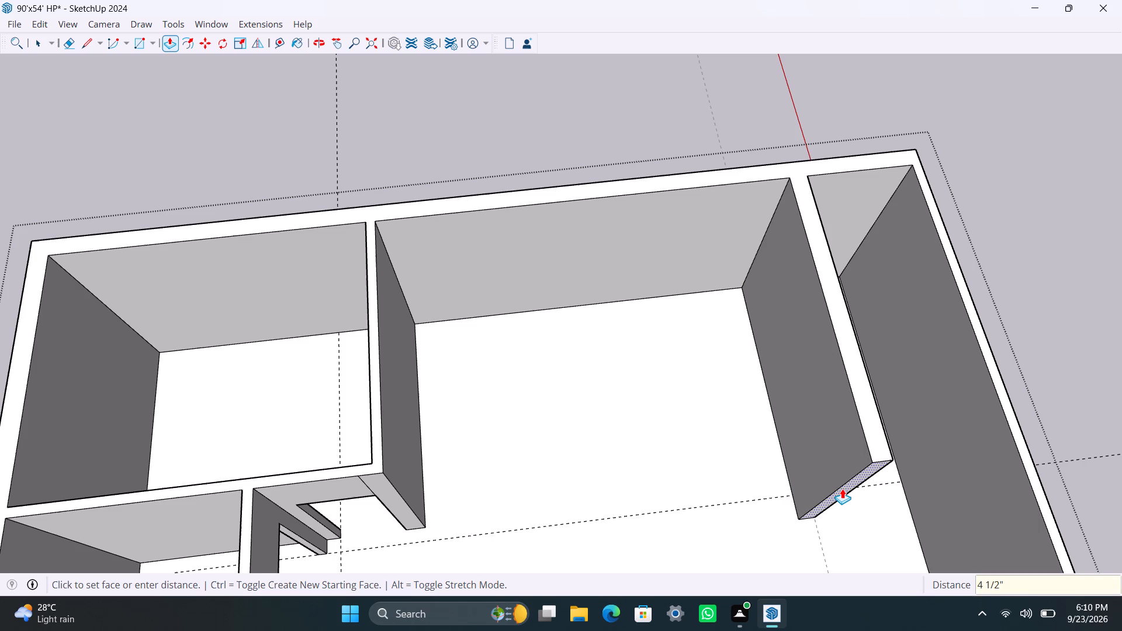
key("space")
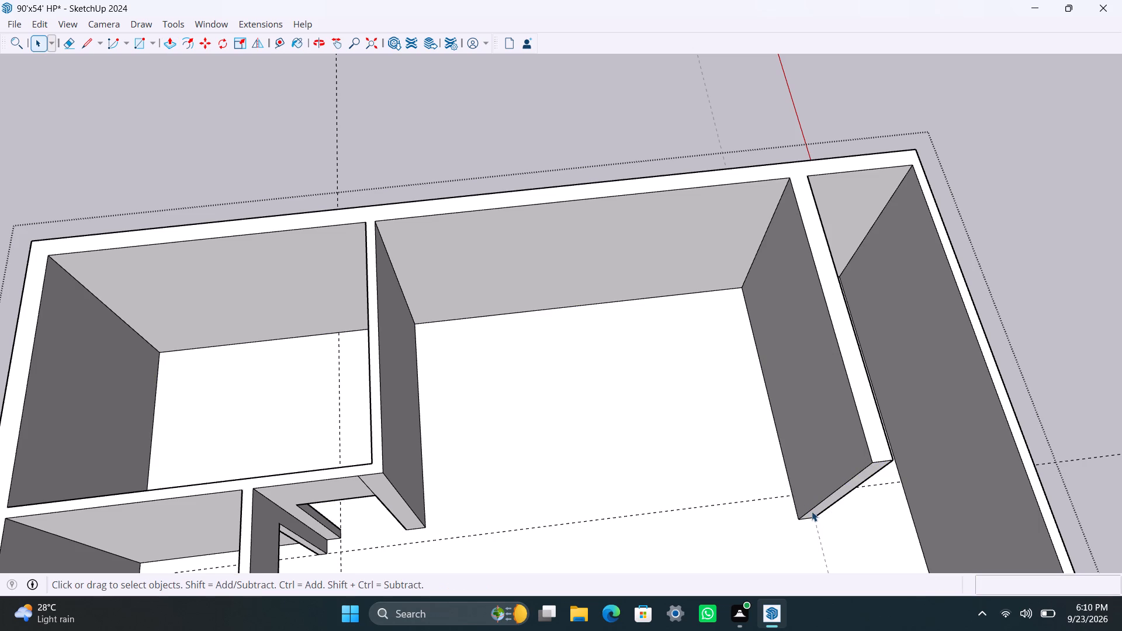
Copy the 9" wall's vertical end edge 3' back along its room-side face and another 4.5" to outline a partition strip.
left_click(812, 511)
key("m")
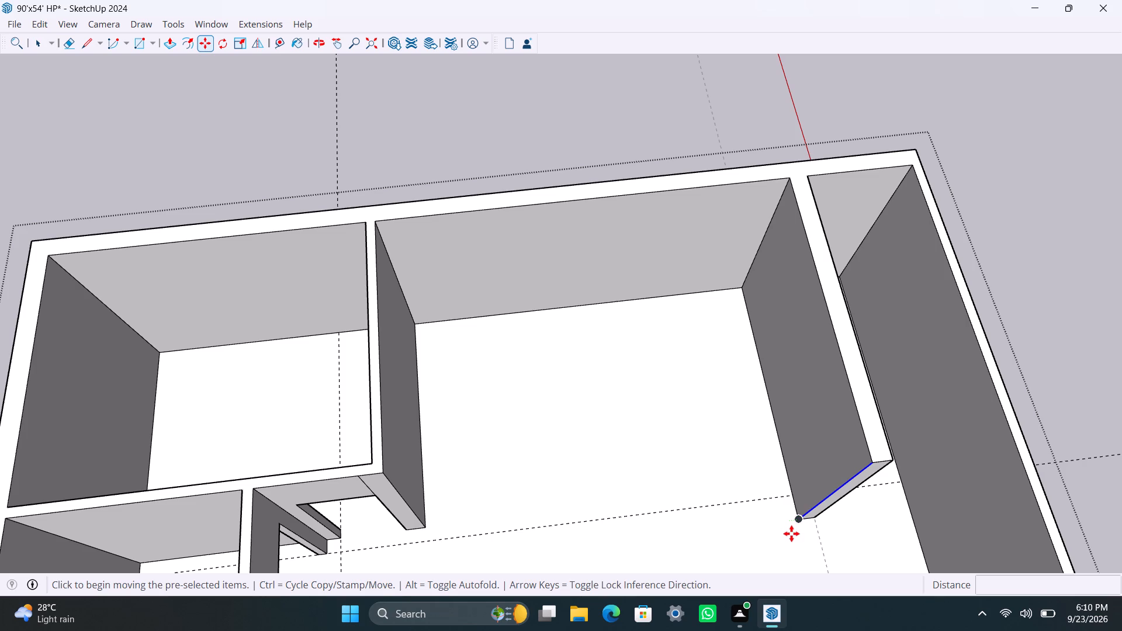
left_click(801, 516)
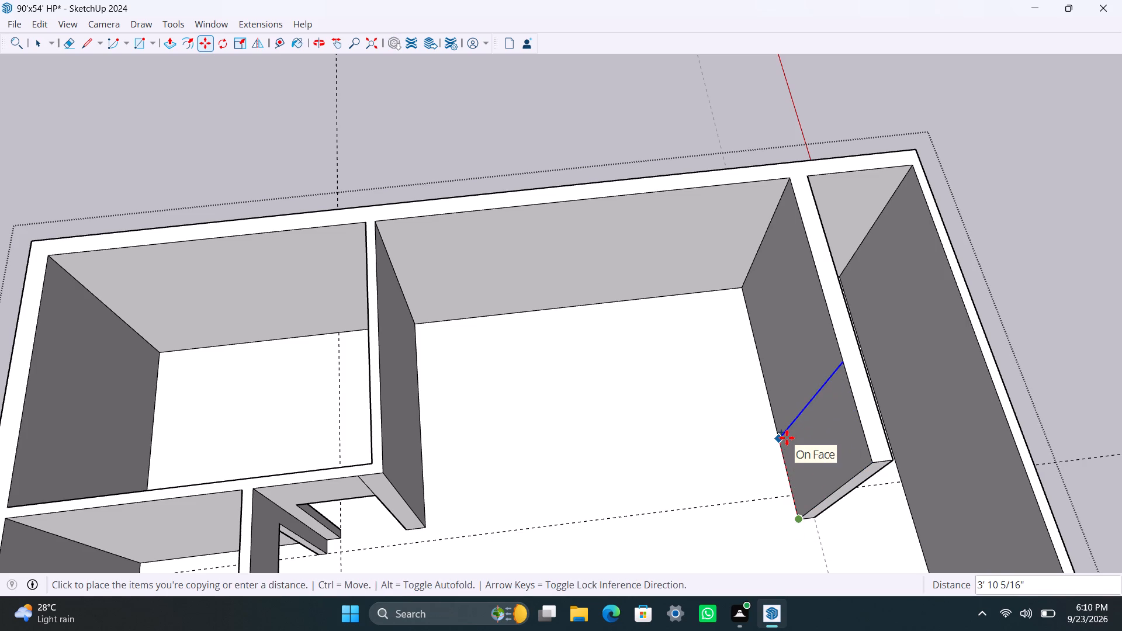
type("3'")
key("Return")
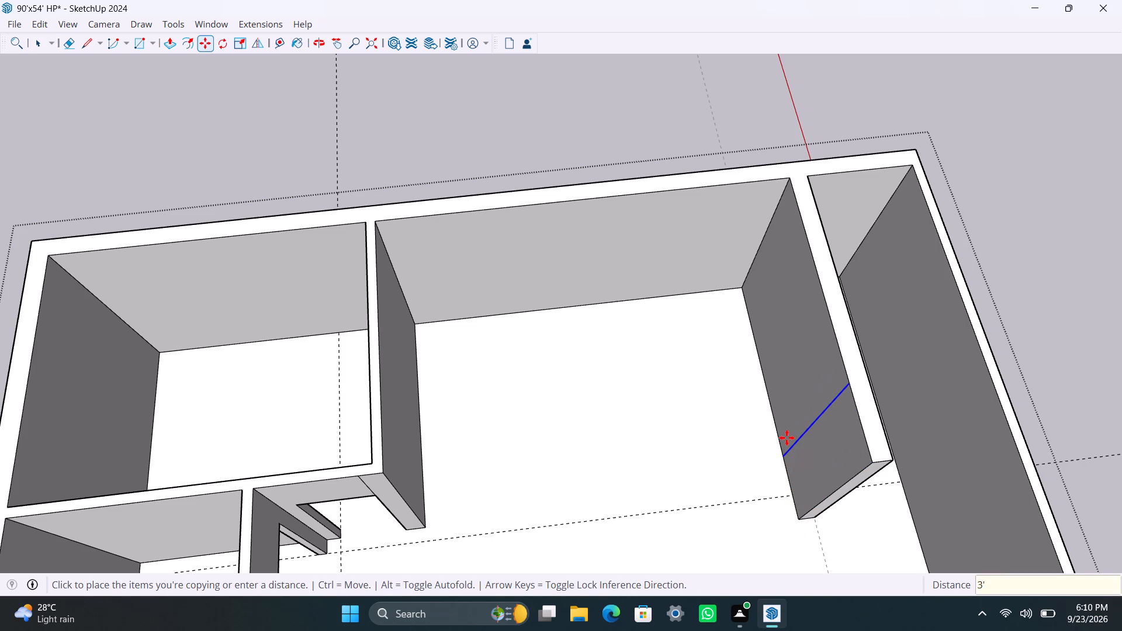
left_click(787, 455)
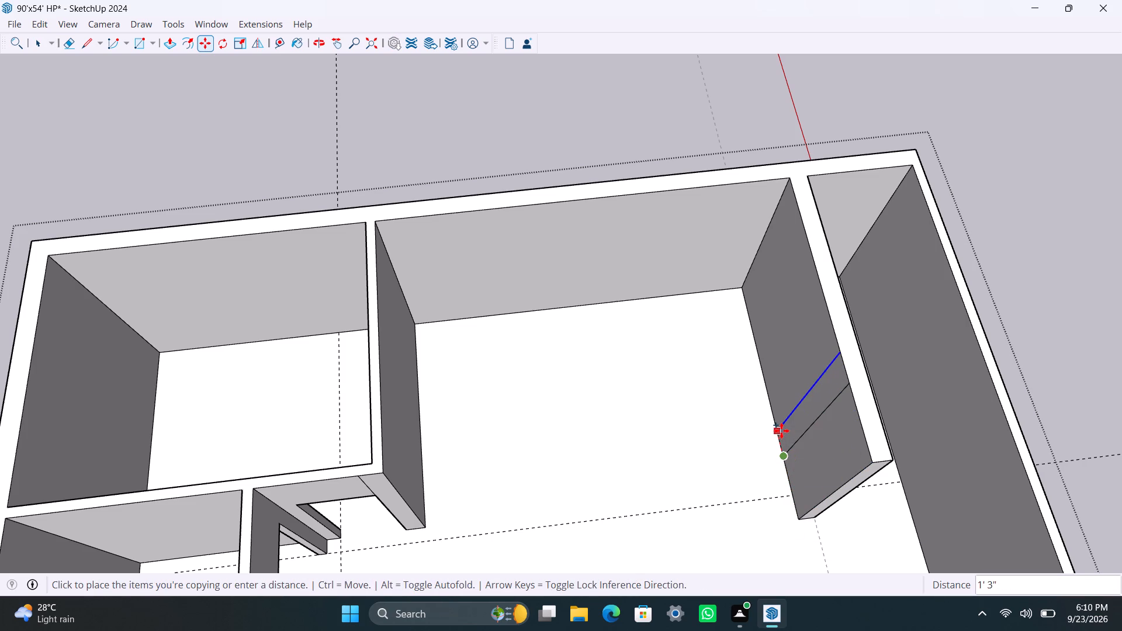
type("4.5\"")
key("Return")
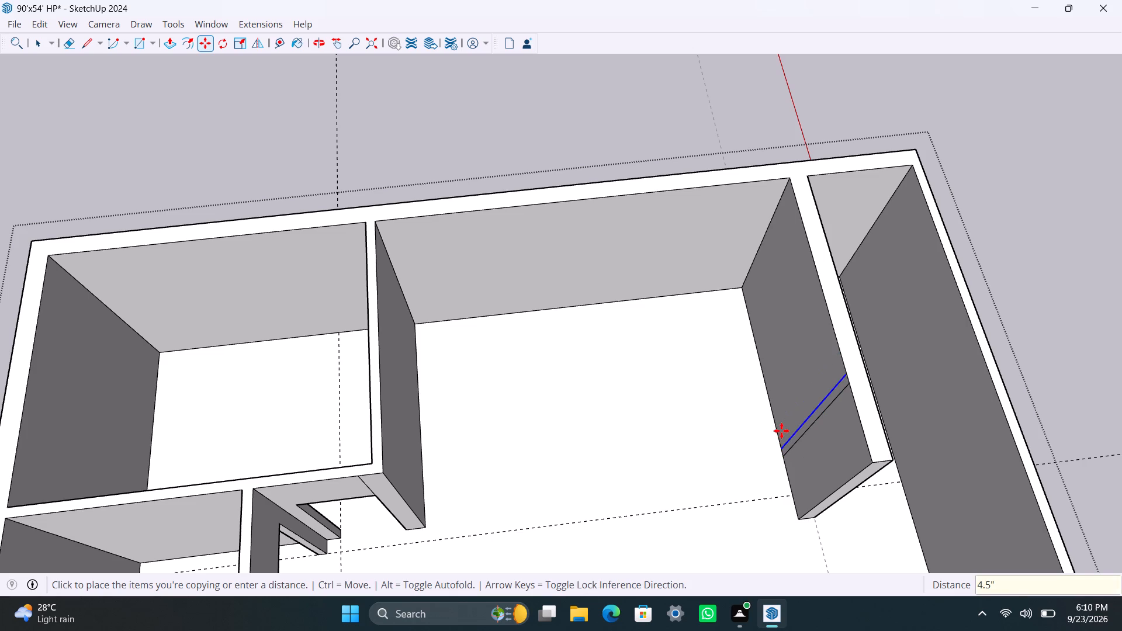
key("space")
Push/Pull the 4.5" strip 7' into the large room, toward the existing rooms, to form a partition.
scroll(790, 462, "up", 4)
middle_click_drag(796, 456, 844, 450)
scroll(807, 403, "up", 2)
left_click(811, 402)
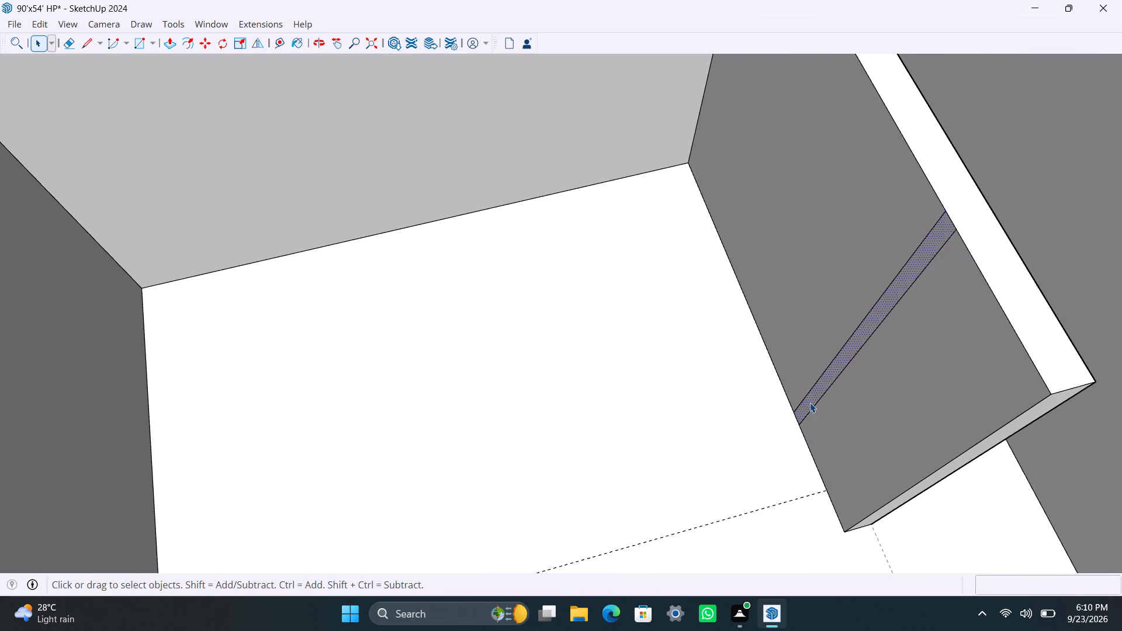
key("p")
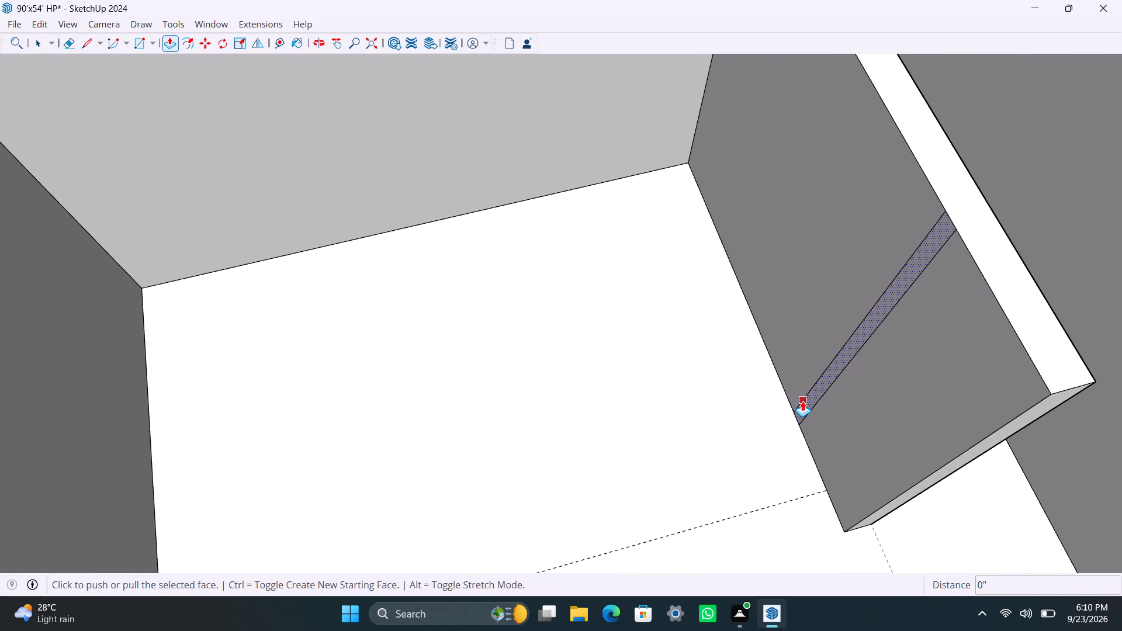
left_click_drag(803, 404, 683, 443)
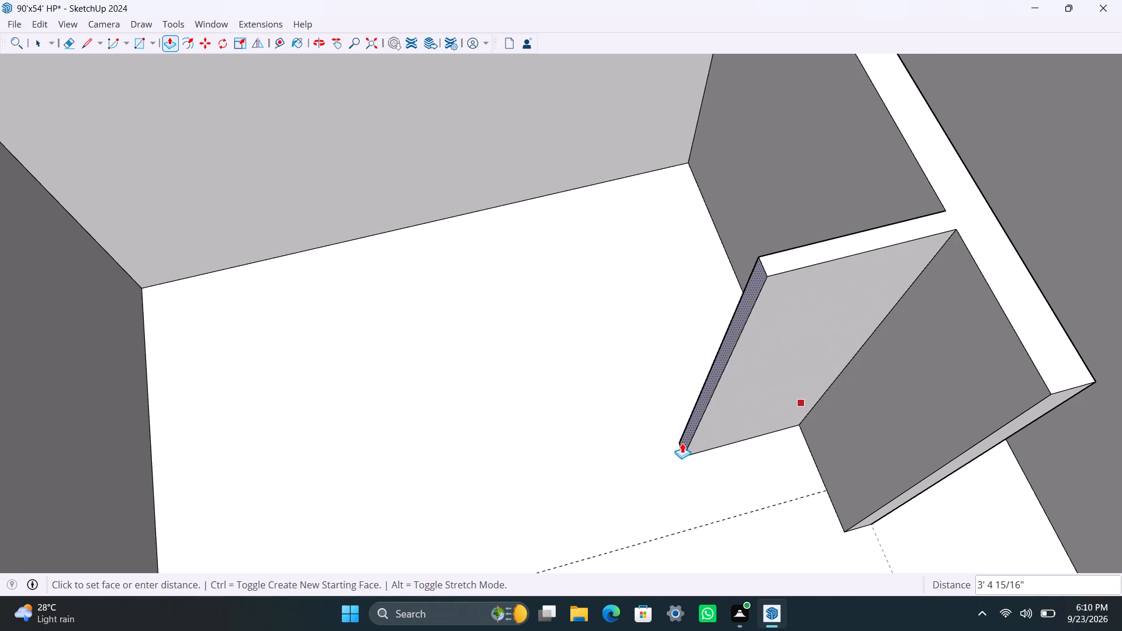
type("7'")
key("Return")
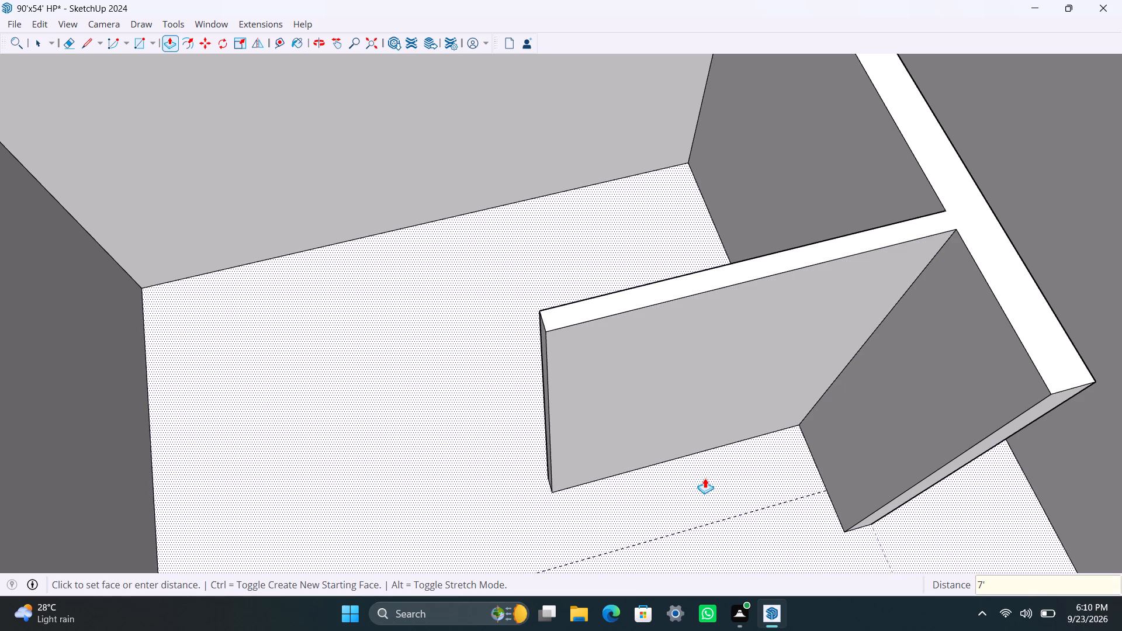
key("space")
scroll(544, 405, "down", 2)
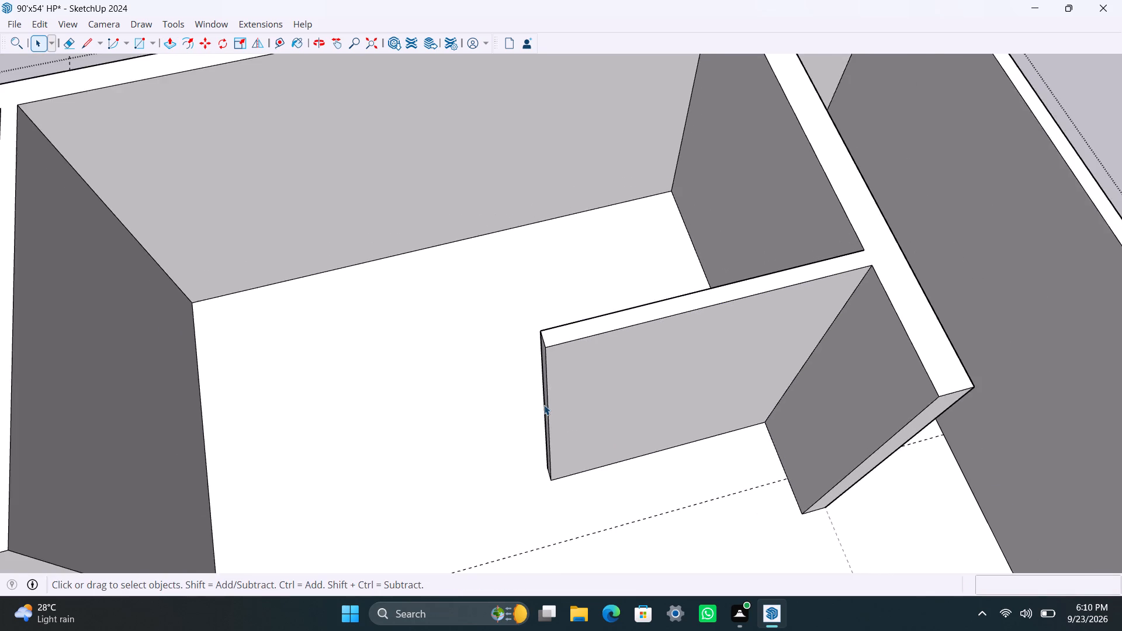
Push/Pull the 9" wall's free end face a further 4.5" into the large room.
scroll(543, 397, "down", 4)
middle_click_drag(562, 449, 798, 431)
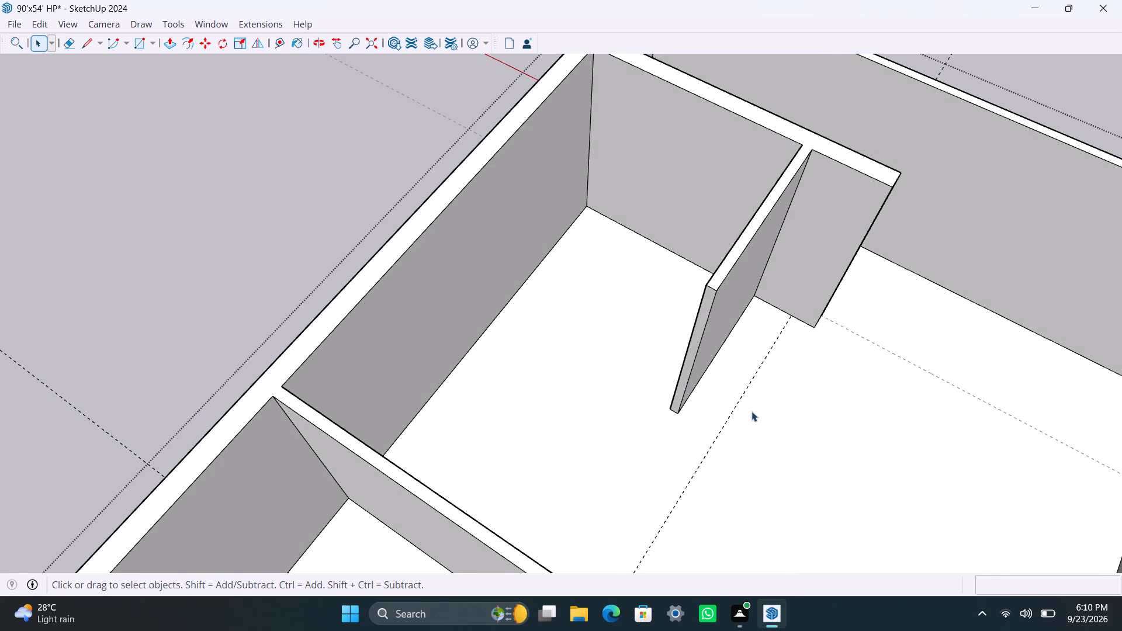
scroll(750, 411, "down", 2)
middle_click_drag(718, 376, 627, 356, "shift")
scroll(638, 371, "up", 2)
scroll(734, 398, "down", 3)
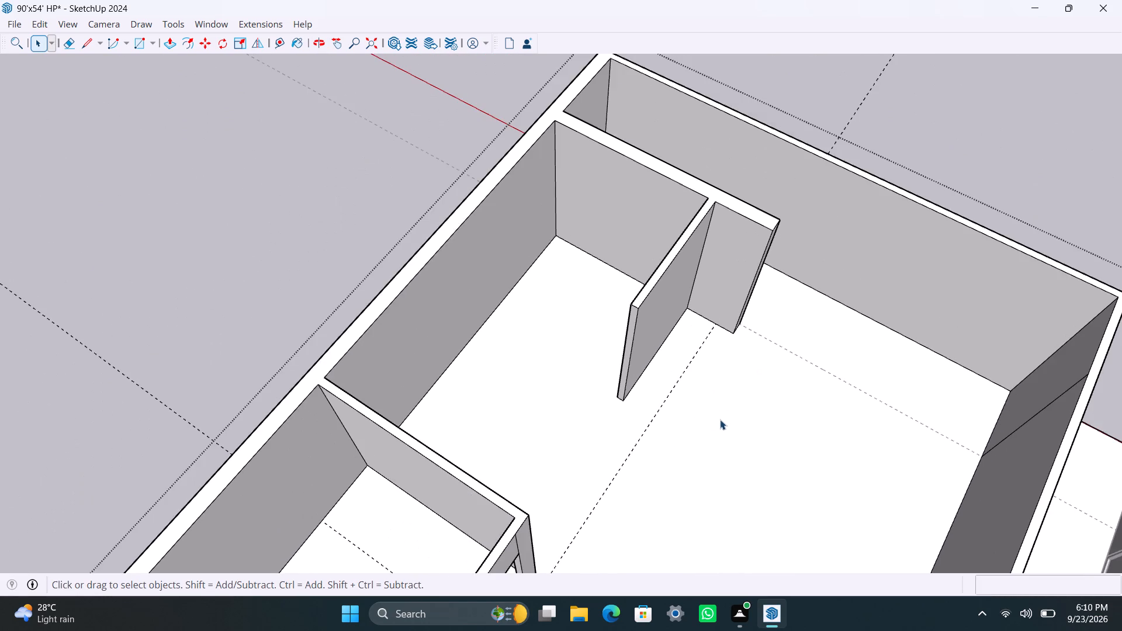
middle_click_drag(719, 419, 588, 441)
scroll(622, 358, "up", 6)
left_click(619, 293)
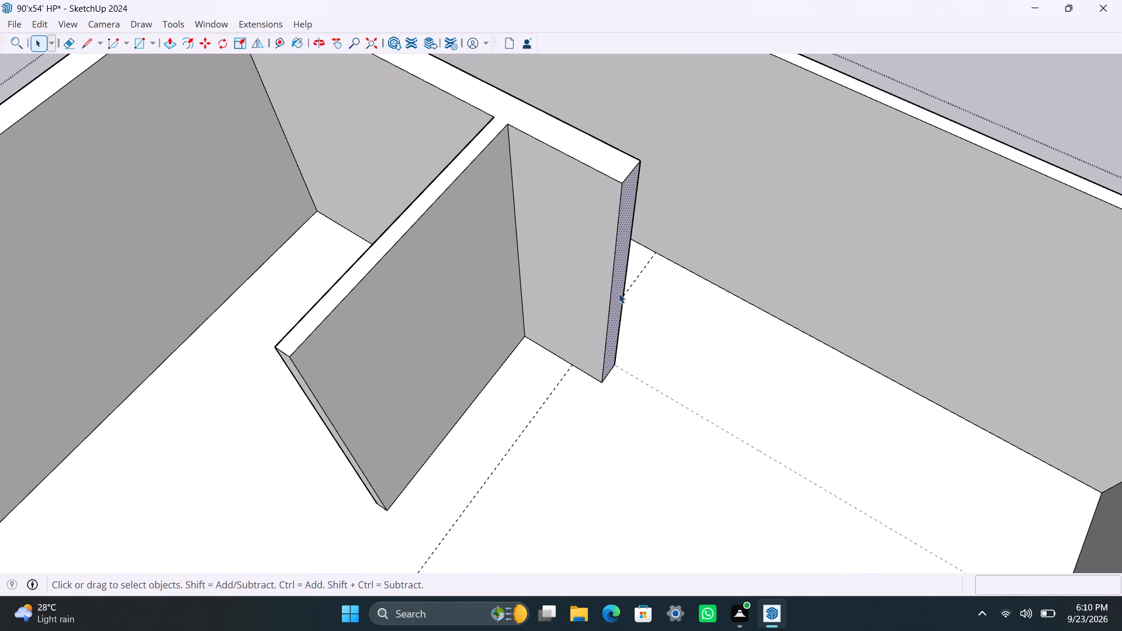
key("p")
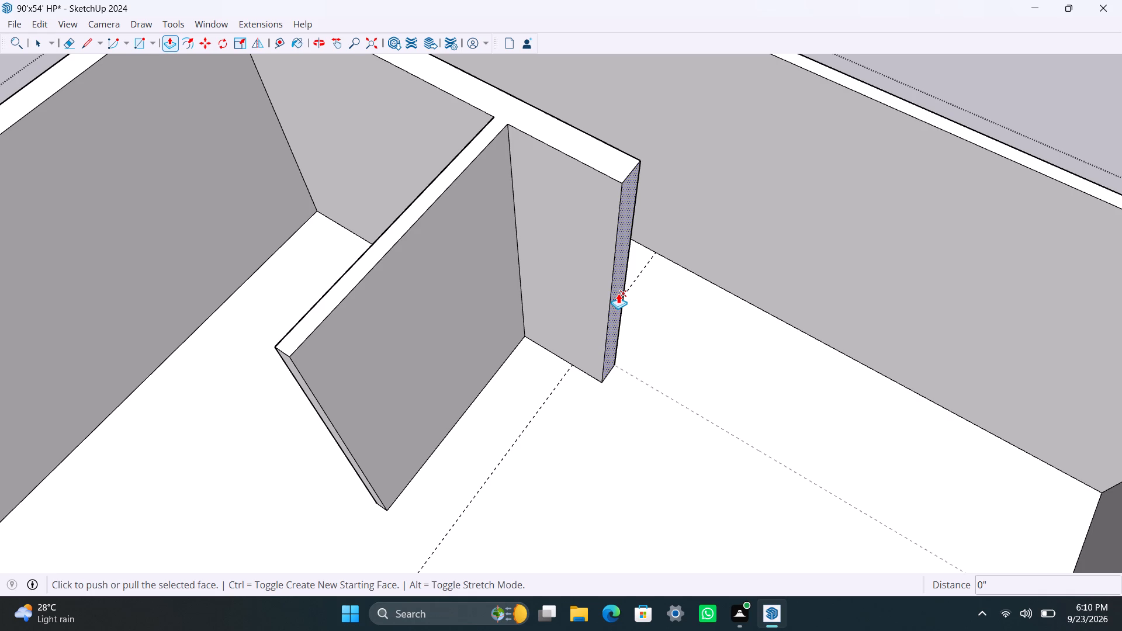
left_click(618, 293)
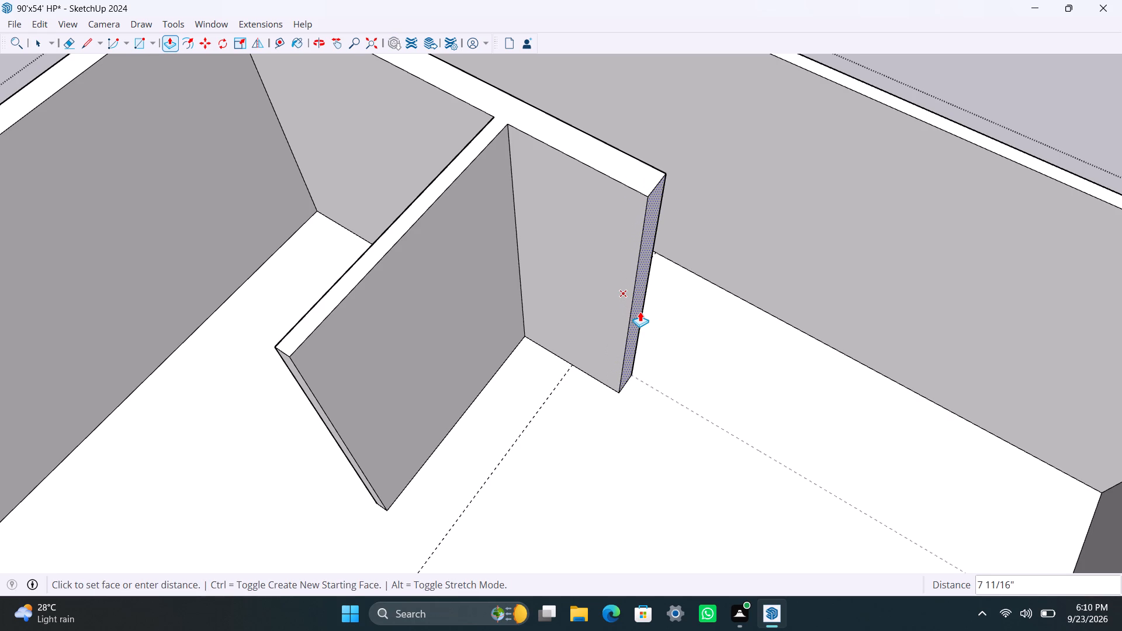
type("4.5\"")
key("Return")
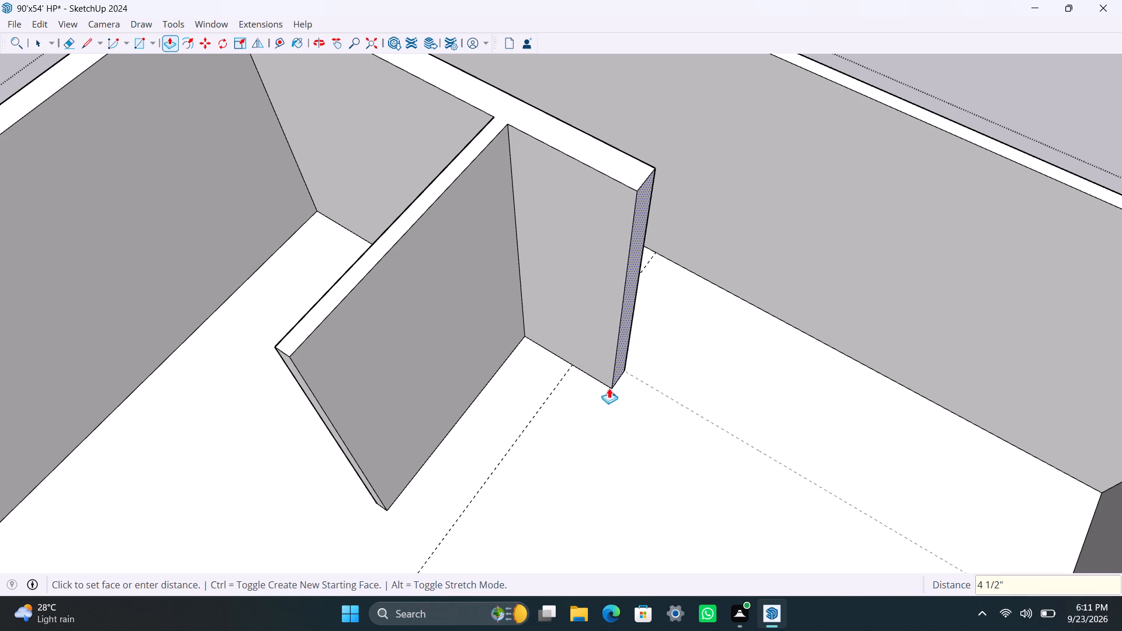
key("space")
Copy the extended wall's vertical end edge 4.5" back along its room-side face to outline a partition strip.
scroll(608, 386, "up", 3)
middle_click_drag(593, 419, 671, 418)
scroll(633, 365, "up", 1)
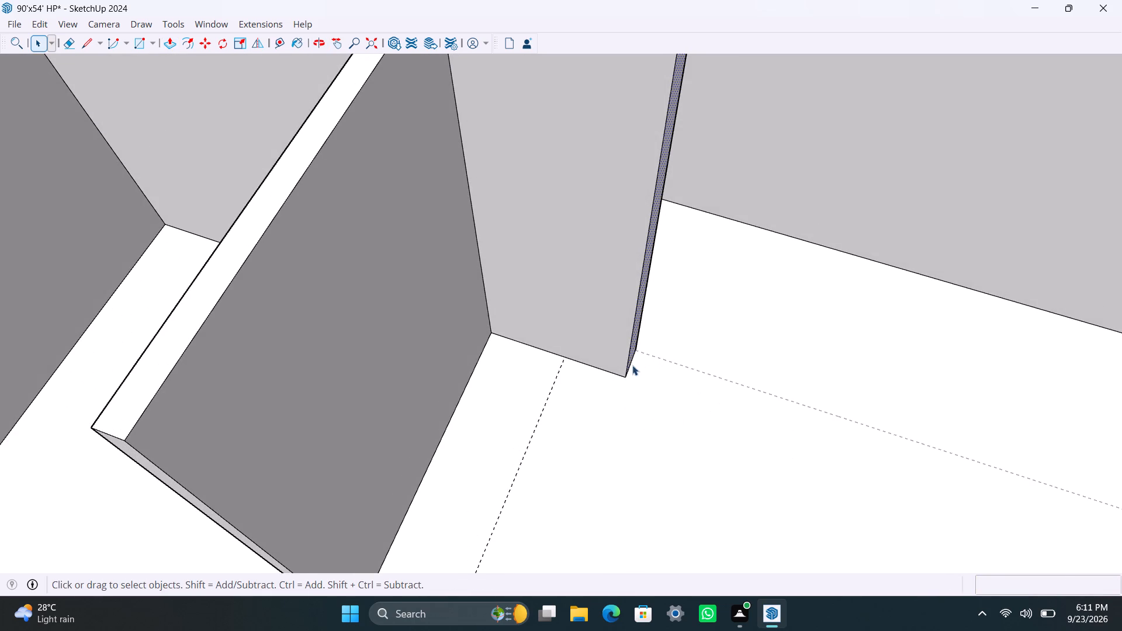
scroll(632, 365, "up", 3)
left_click(625, 361)
key("m")
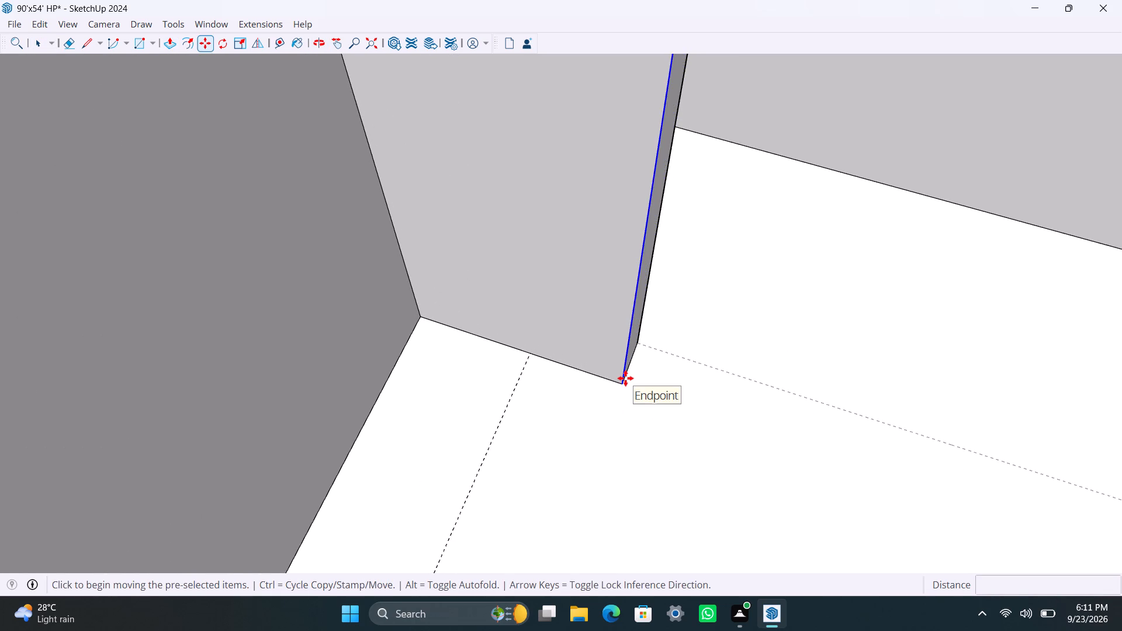
left_click(625, 380)
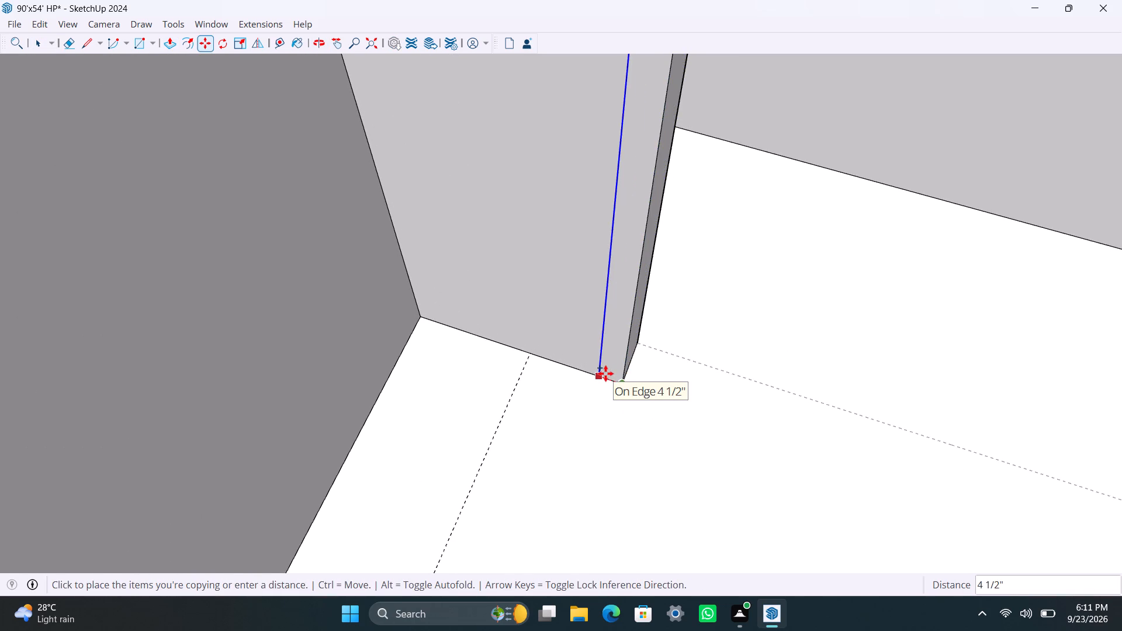
type("4.")
type("5\"")
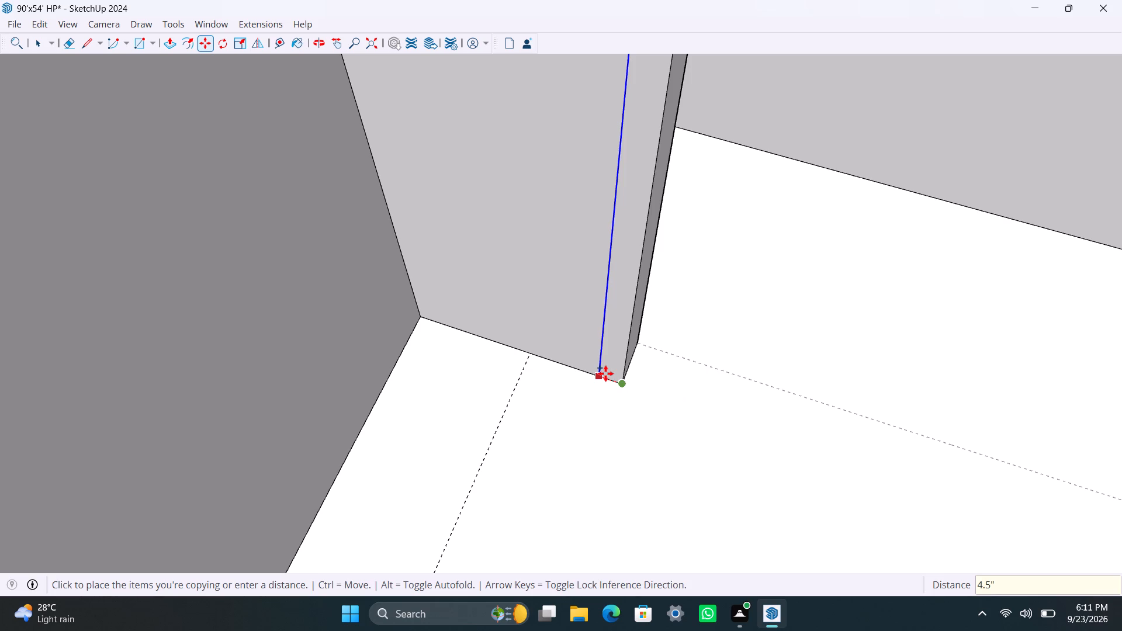
key("Return")
key("space")
Check the gap between the 7' partition and the copied edge with the Dimension tool.
left_click(613, 360)
scroll(470, 338, "down", 2)
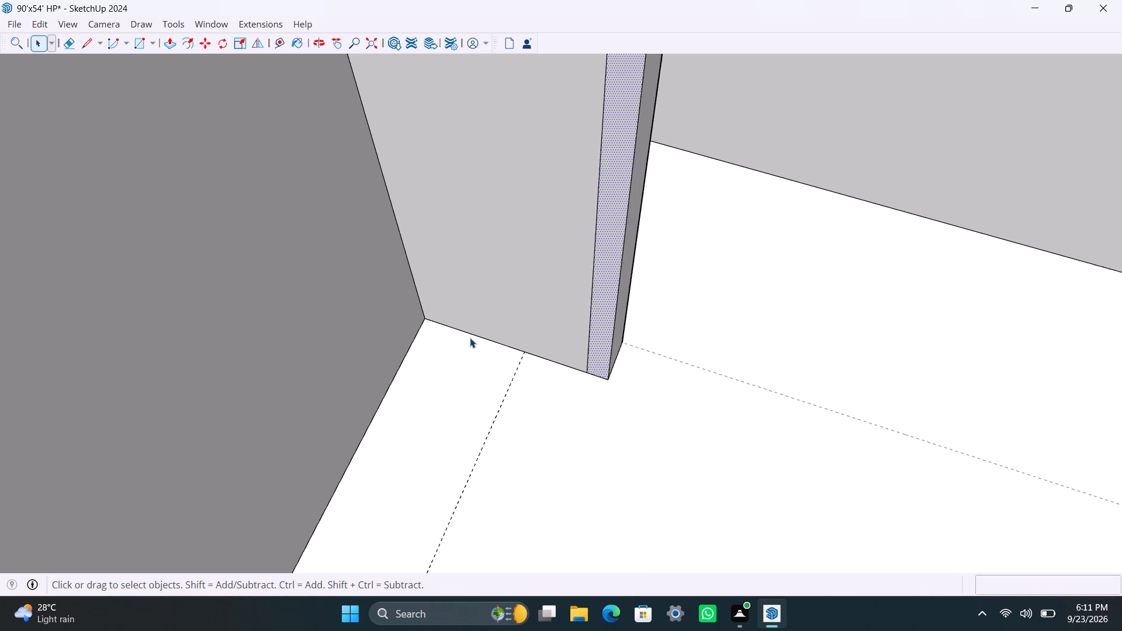
scroll(470, 338, "down", 1)
scroll(471, 341, "up", 2)
key("d")
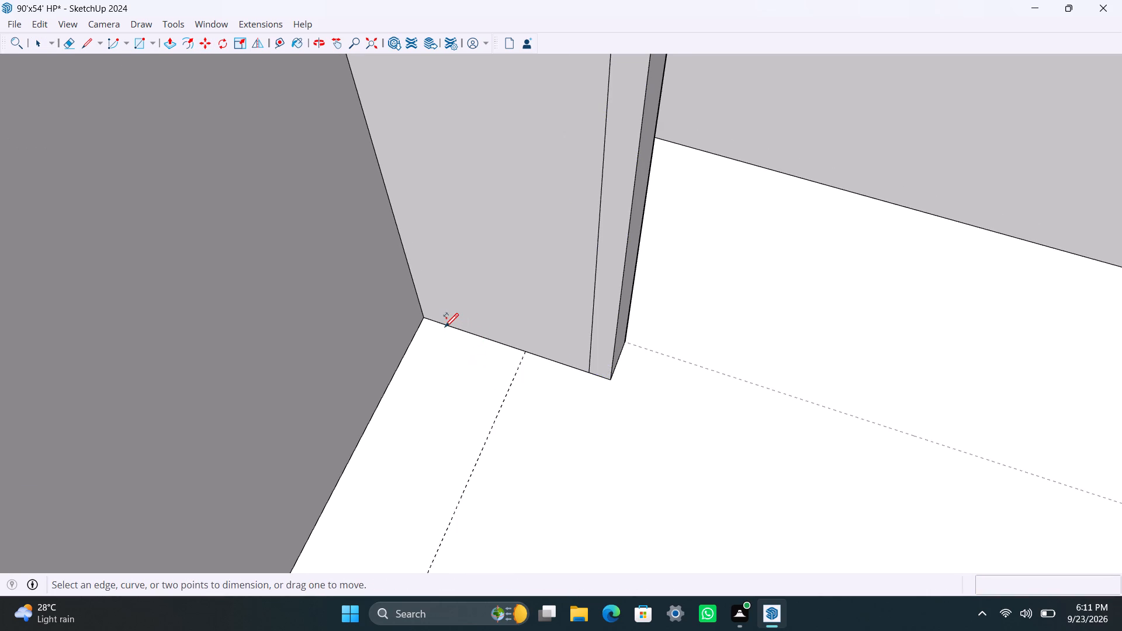
left_click(430, 317)
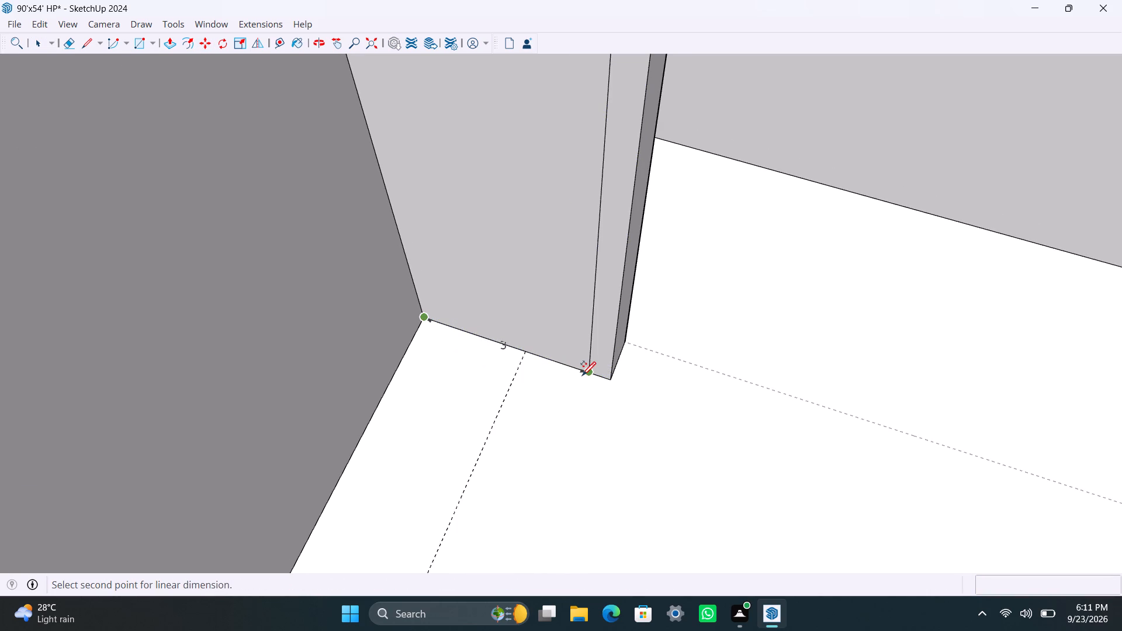
key("space")
Push/Pull the 4.5" end strip 4' into the large room to form a second partition parallel to the 7' one.
left_click(602, 330)
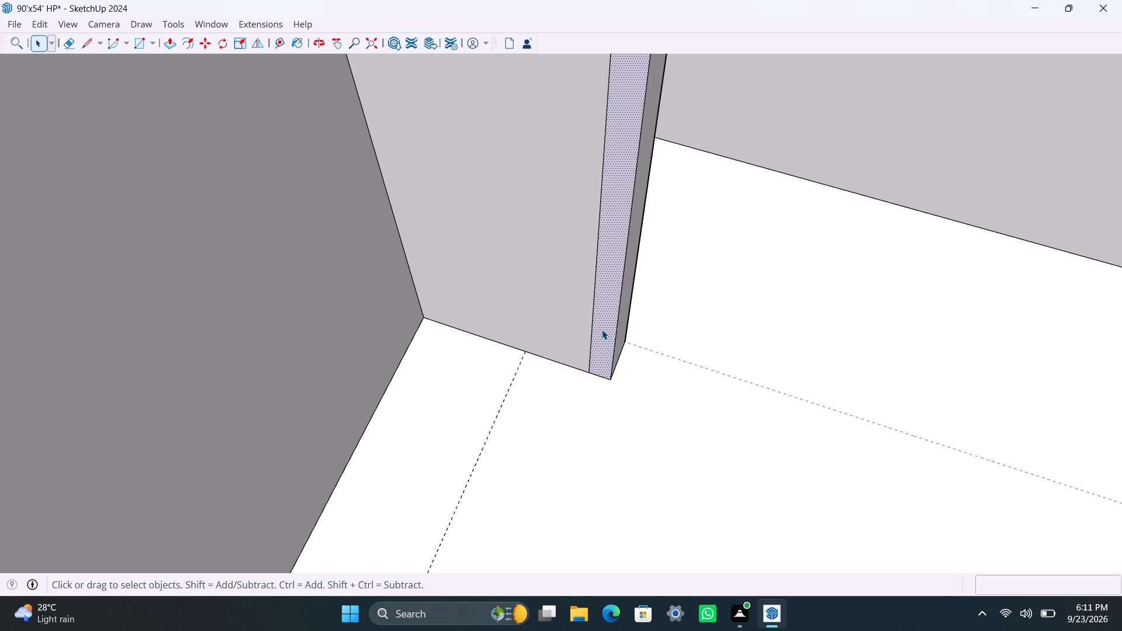
key("p")
left_click(602, 330)
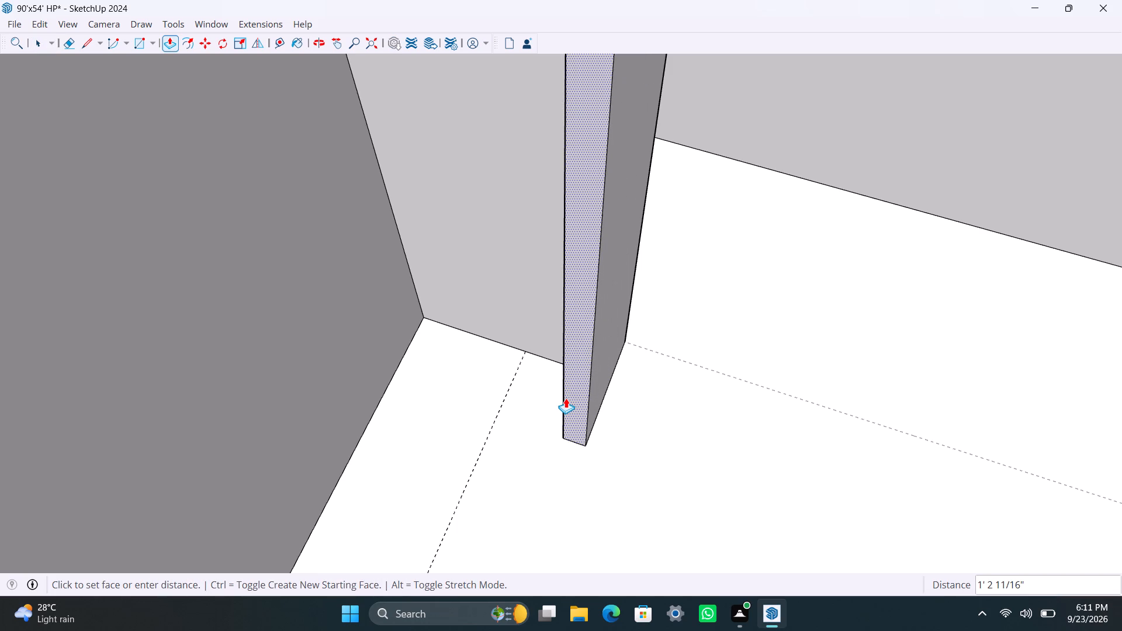
type("4'")
key("Return")
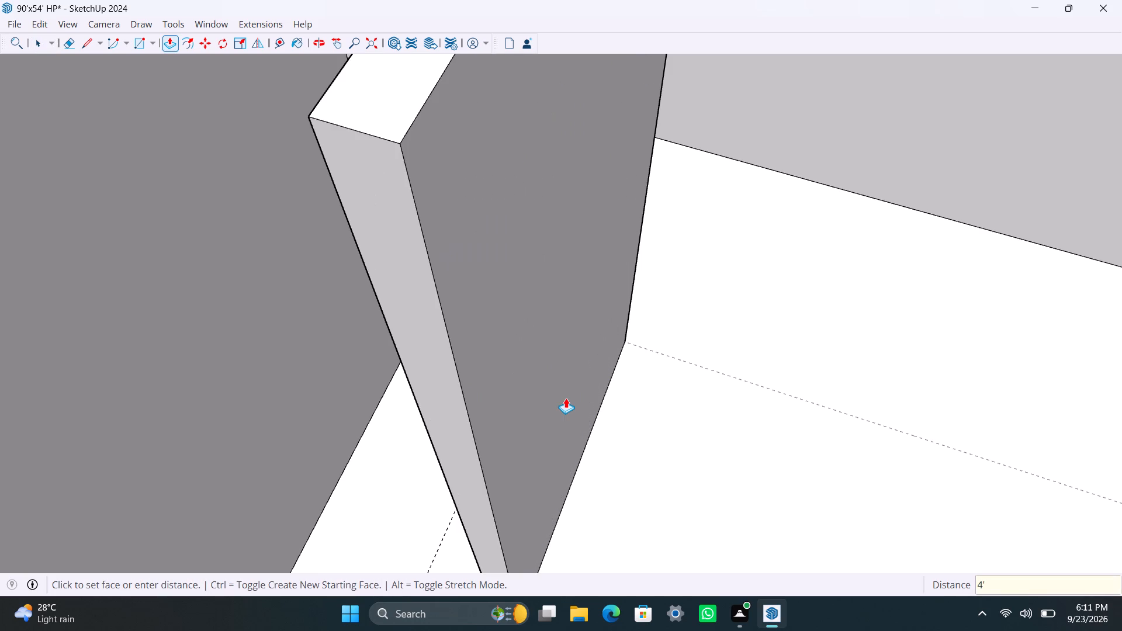
key("space")
Save the model with the two new partitions.
scroll(553, 377, "down", 18)
middle_click_drag(590, 412, 483, 415)
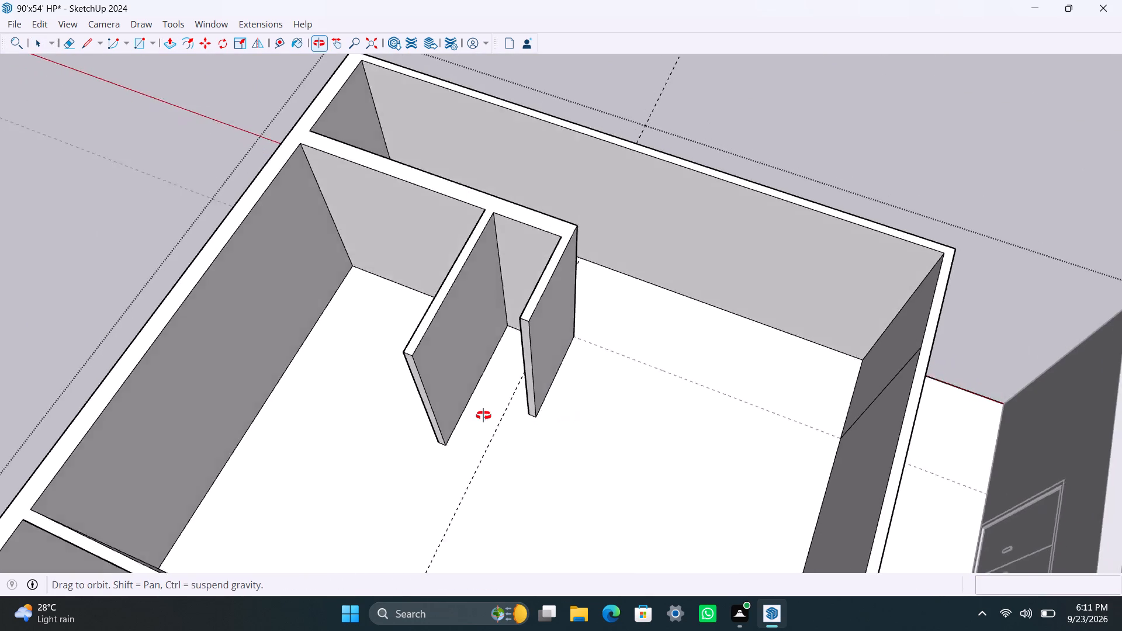
middle_click_drag(483, 415, 424, 392)
scroll(424, 392, "up", 1)
scroll(443, 408, "down", 6)
scroll(547, 400, "down", 5)
middle_click_drag(510, 438, 624, 450)
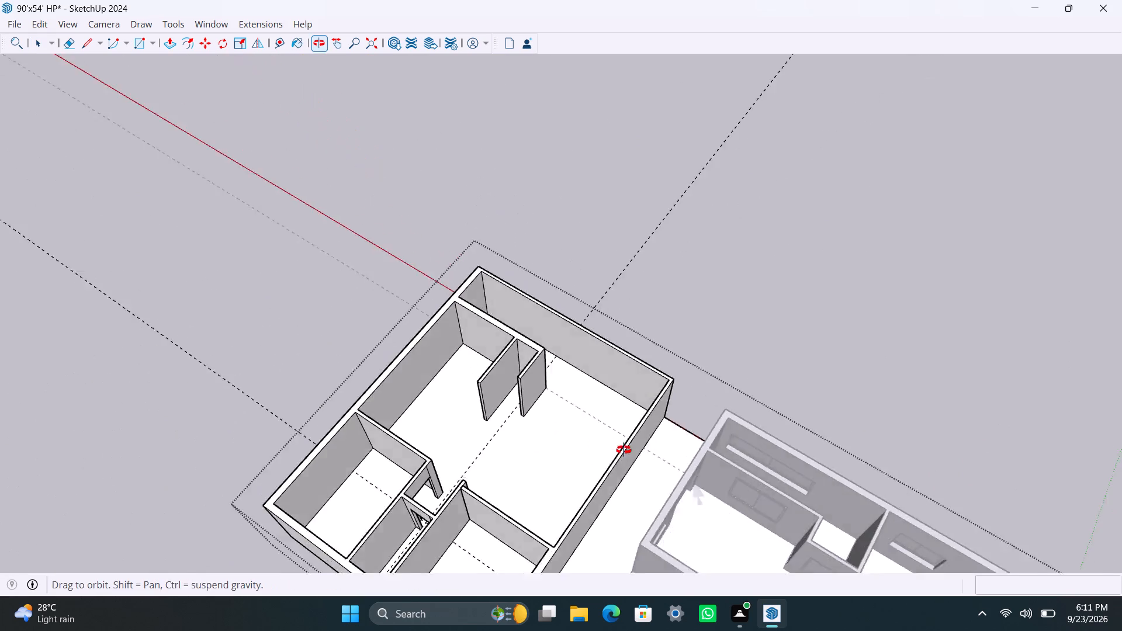
middle_click_drag(624, 450, 719, 466)
scroll(628, 415, "up", 3)
middle_click_drag(590, 394, 508, 431)
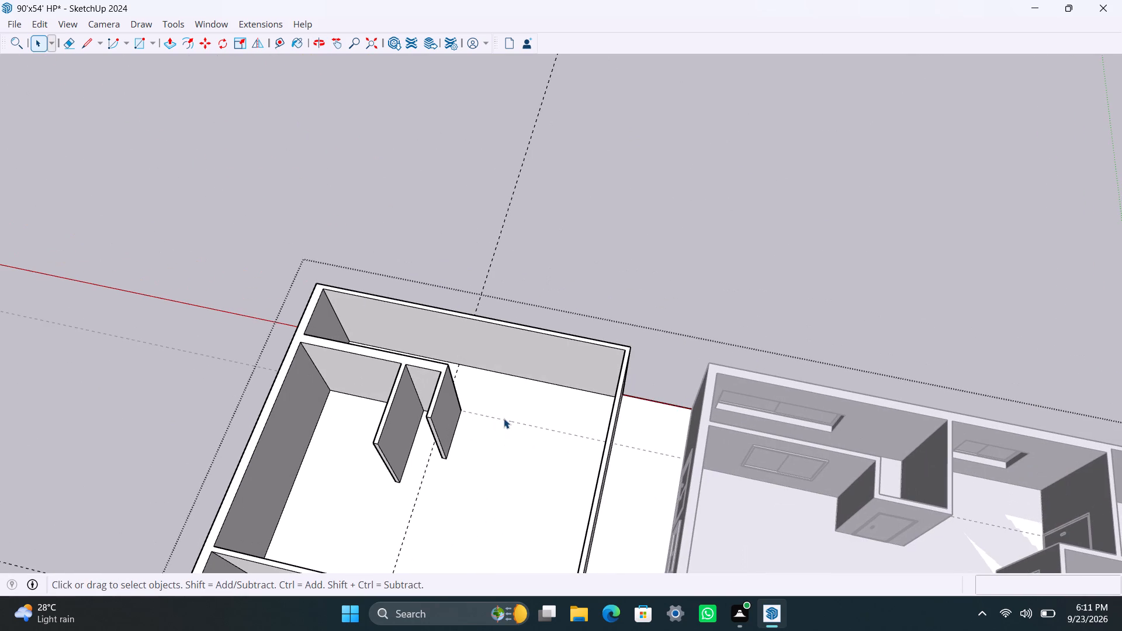
key("ctrl+s")
Copy the vertical corner edge at the 9" wall's end 4.5" along the 4' partition's outer face to outline a wall strip.
scroll(516, 462, "down", 2)
scroll(491, 417, "up", 4)
scroll(459, 439, "down", 3)
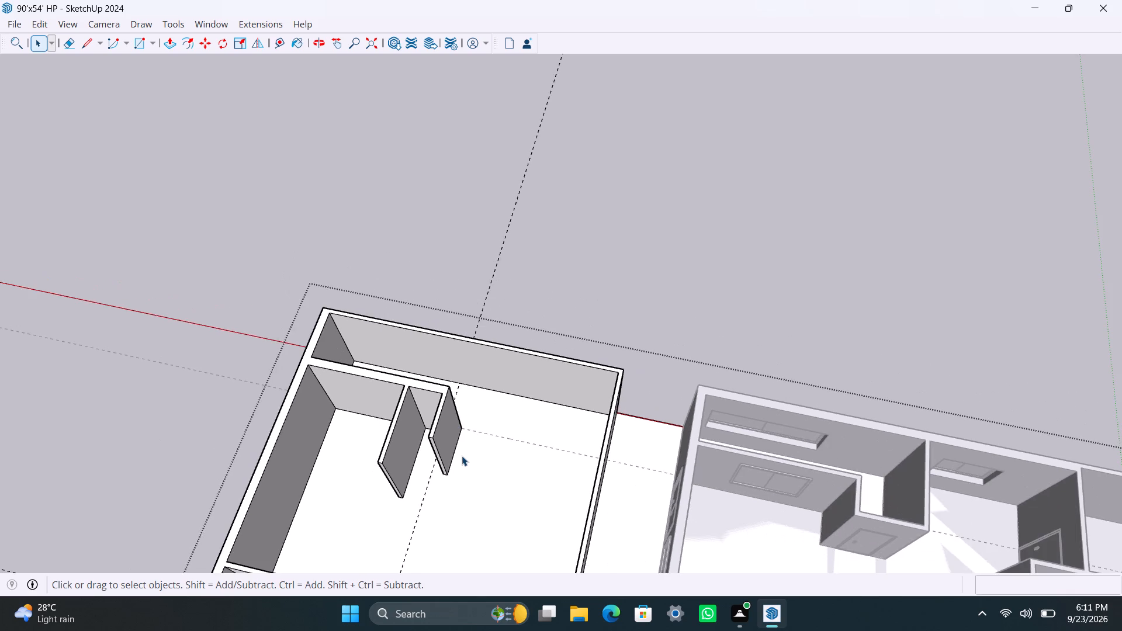
middle_click_drag(462, 456, 434, 389, "shift")
scroll(472, 388, "up", 2)
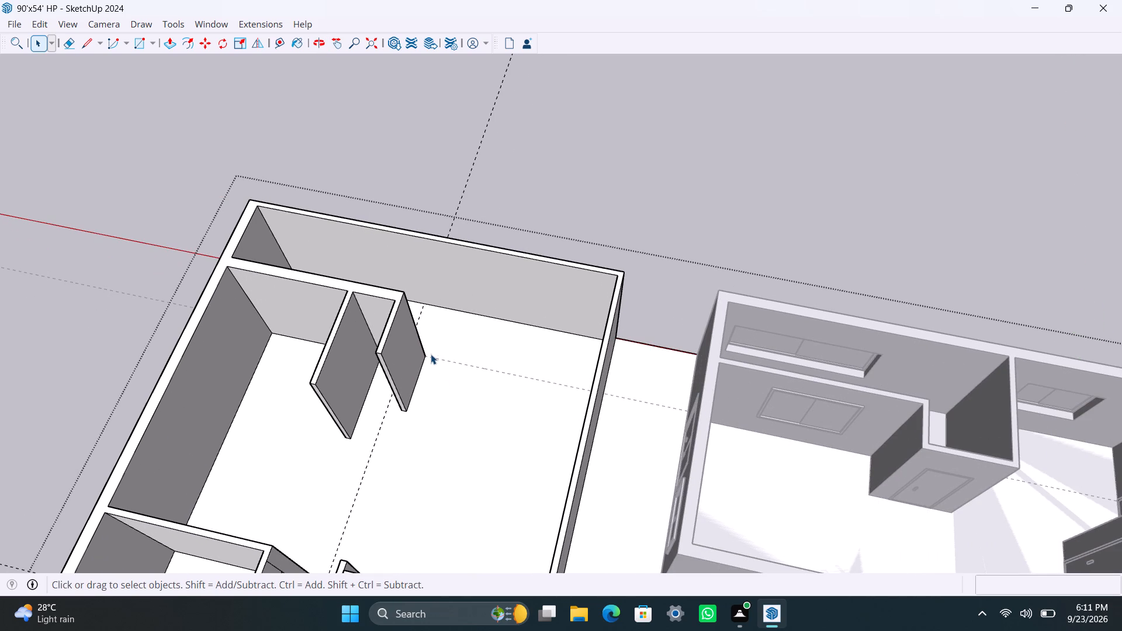
scroll(439, 388, "up", 2)
middle_click_drag(525, 399, 267, 453)
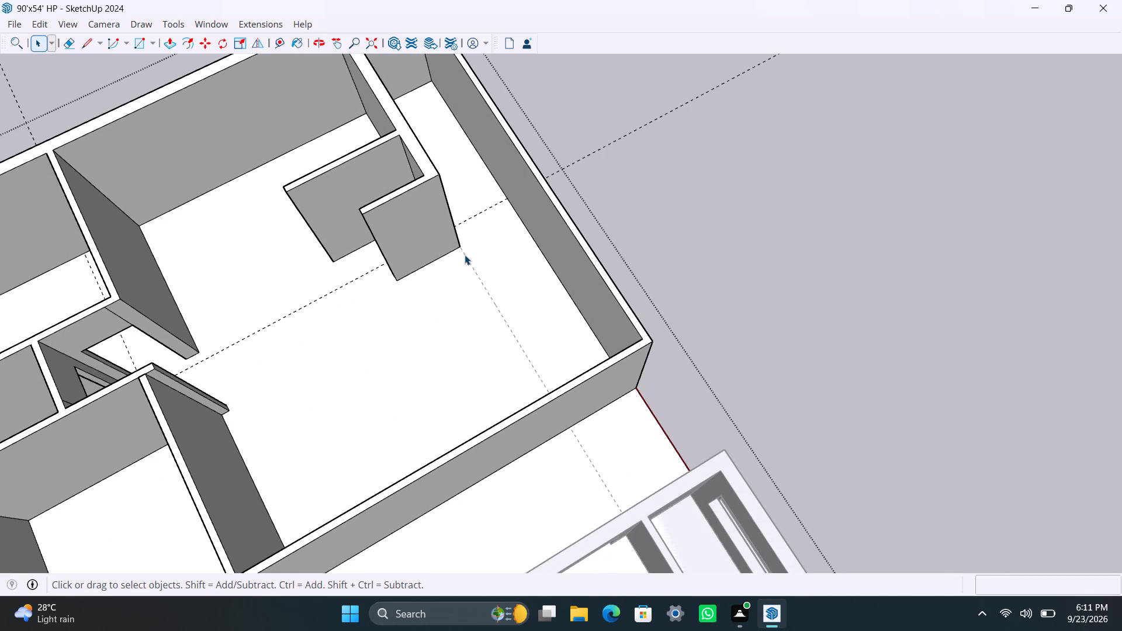
scroll(467, 269, "down", 1)
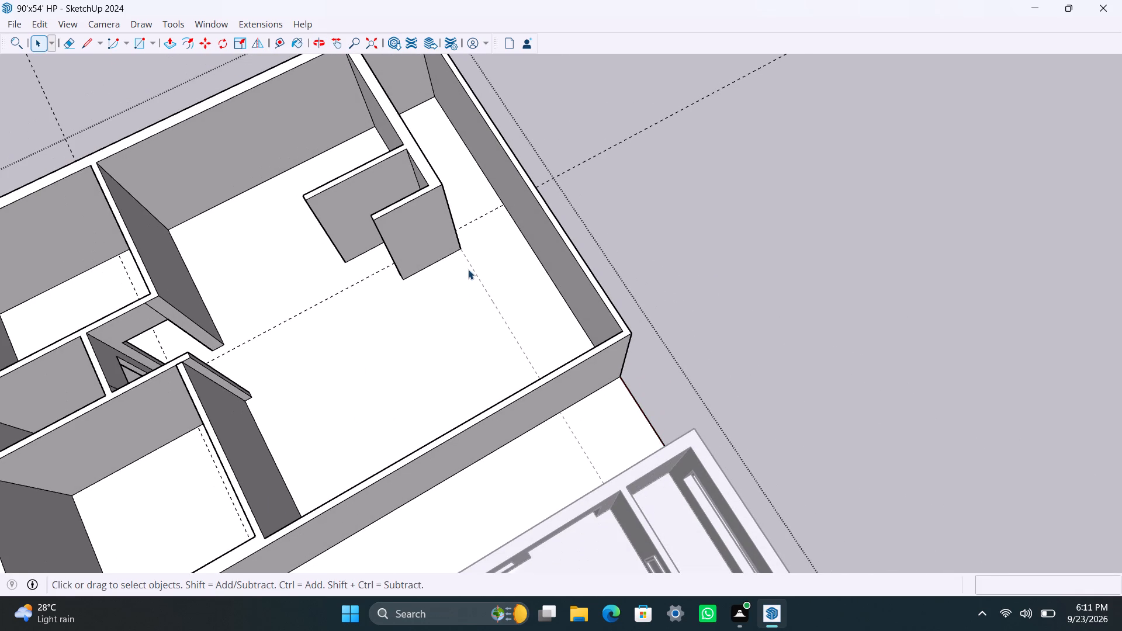
scroll(470, 269, "down", 5)
middle_click_drag(490, 337, 396, 355)
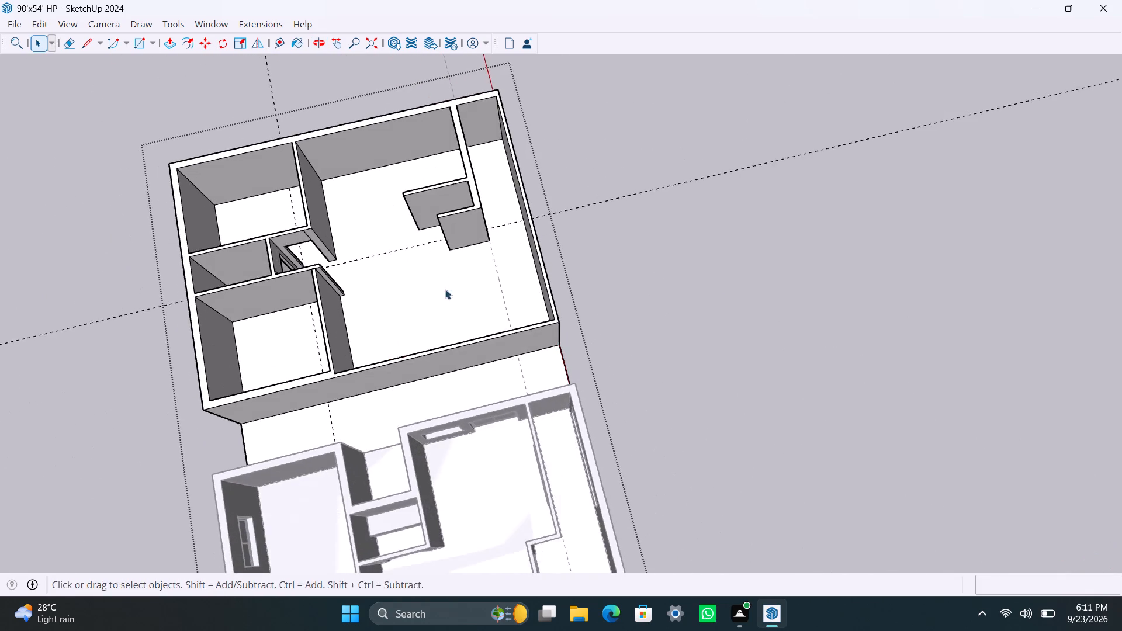
scroll(452, 276, "up", 2)
middle_click_drag(460, 269, 489, 370, "shift")
scroll(502, 360, "up", 6)
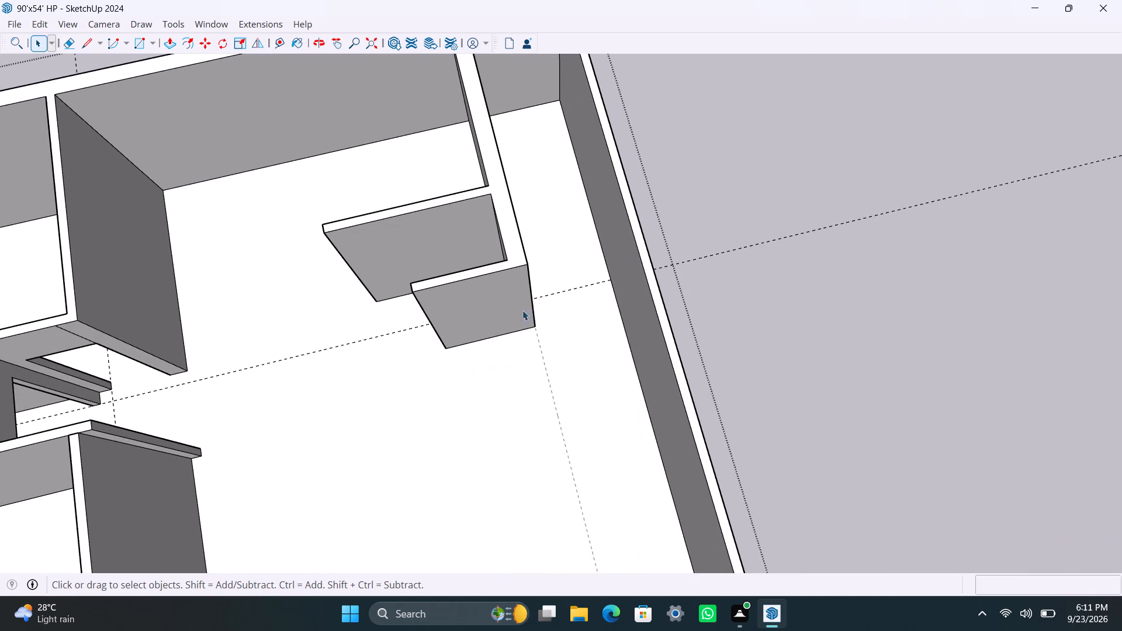
scroll(479, 348, "down", 4)
middle_click_drag(405, 389, 357, 367)
scroll(518, 314, "up", 3)
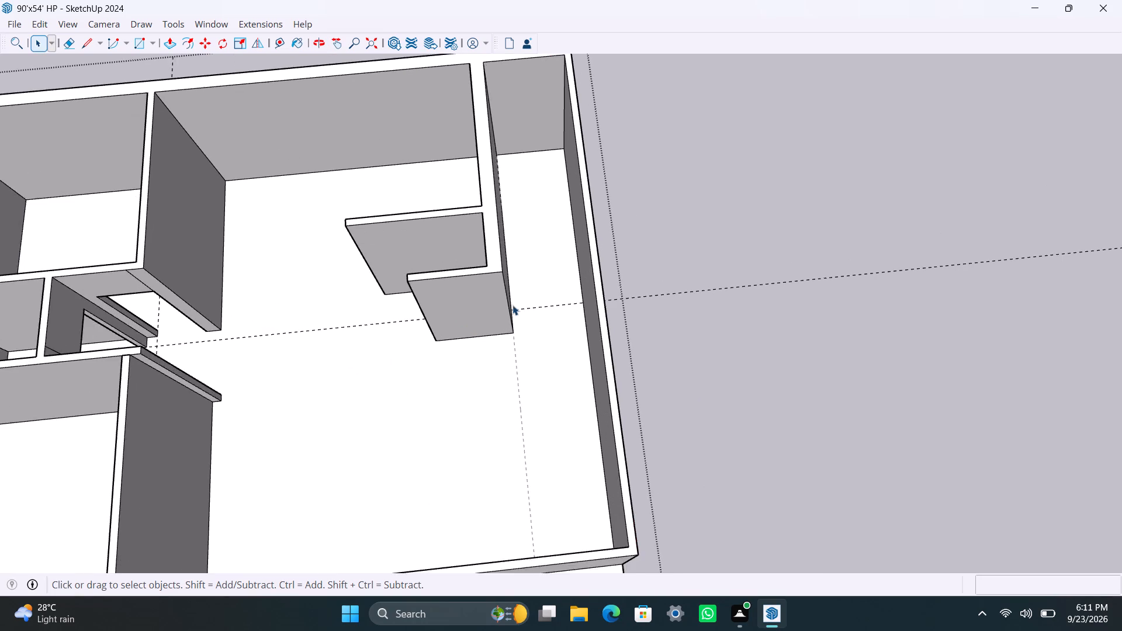
scroll(512, 305, "up", 1)
left_click(505, 307)
key("m")
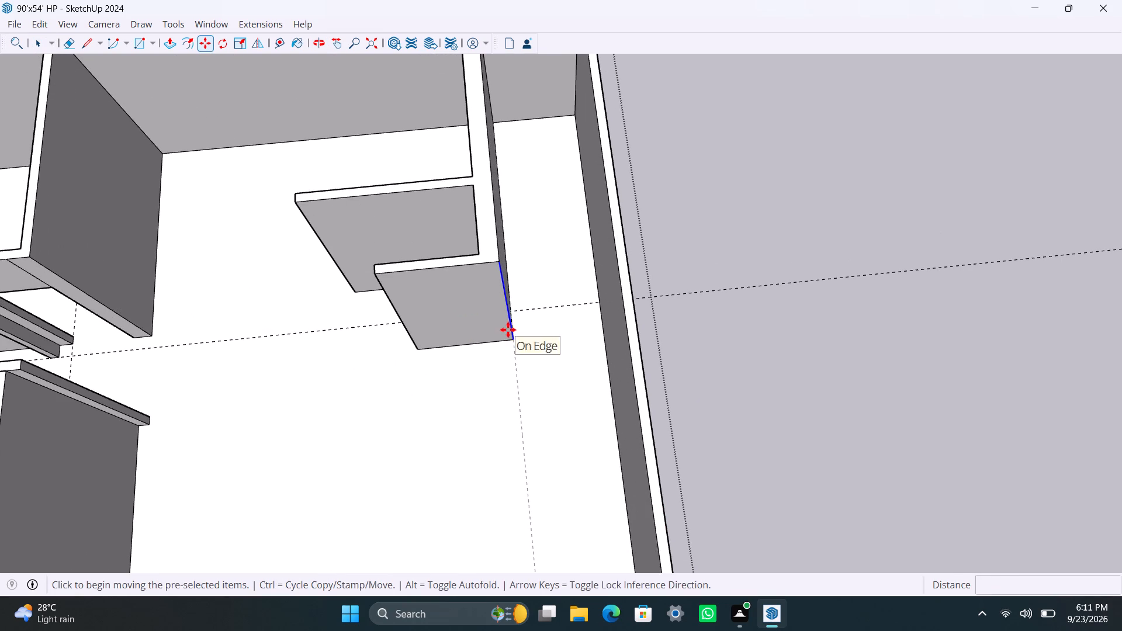
left_click(515, 343)
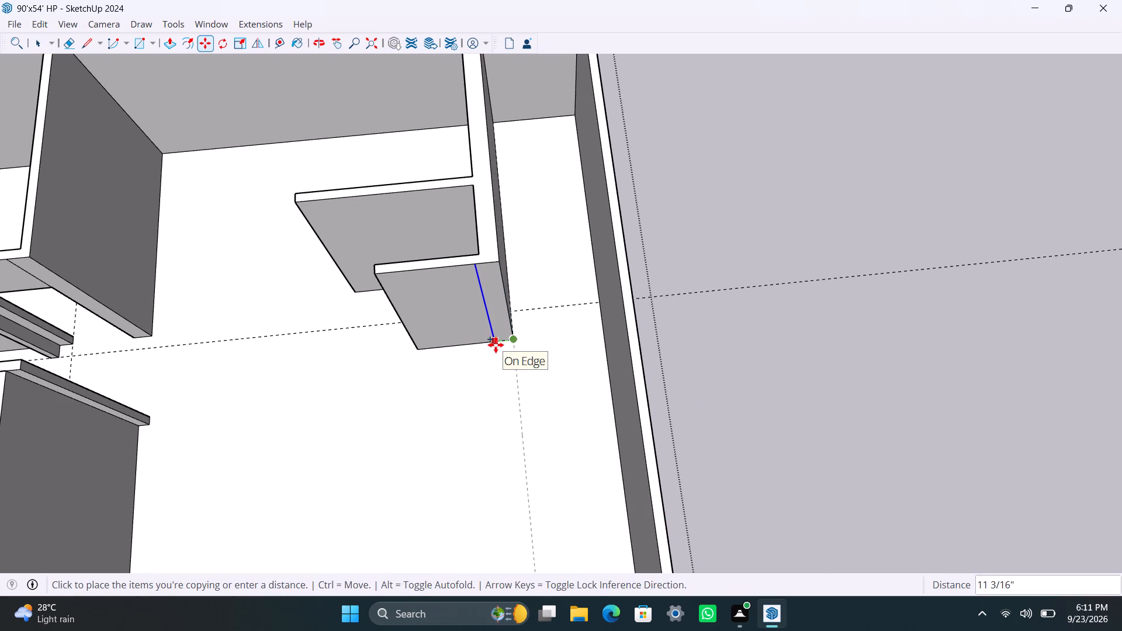
type("4.5\"")
key("Return")
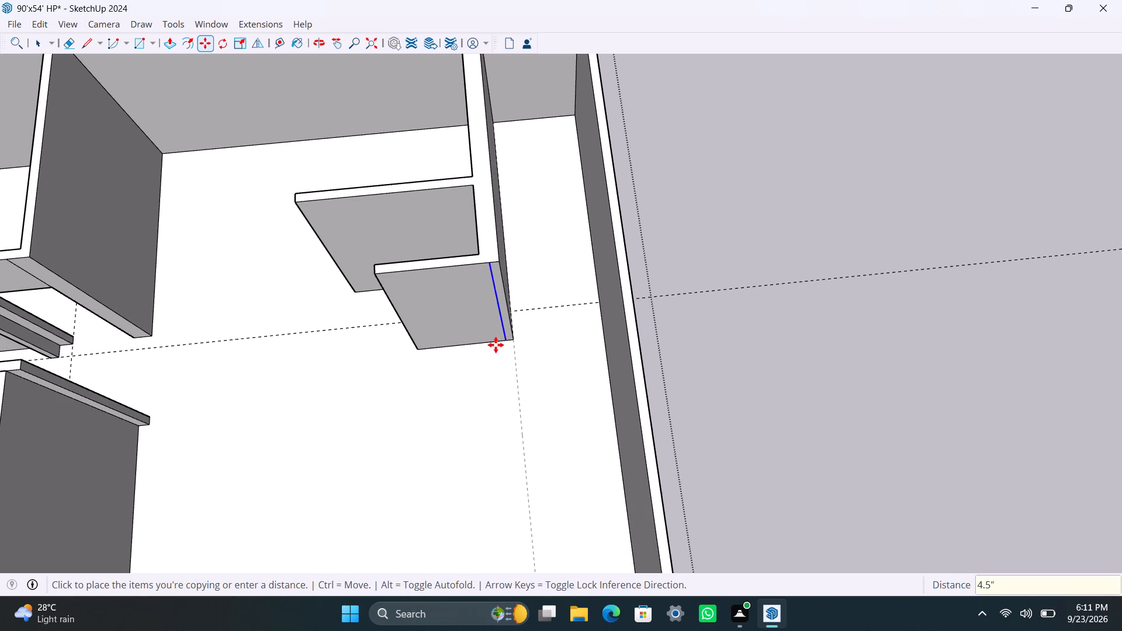
key("space")
Push/Pull the 4.5" strip on the 4' partition's outer face 9'6" along the guide line, continuing the wall run.
scroll(510, 335, "up", 5)
left_click(506, 323)
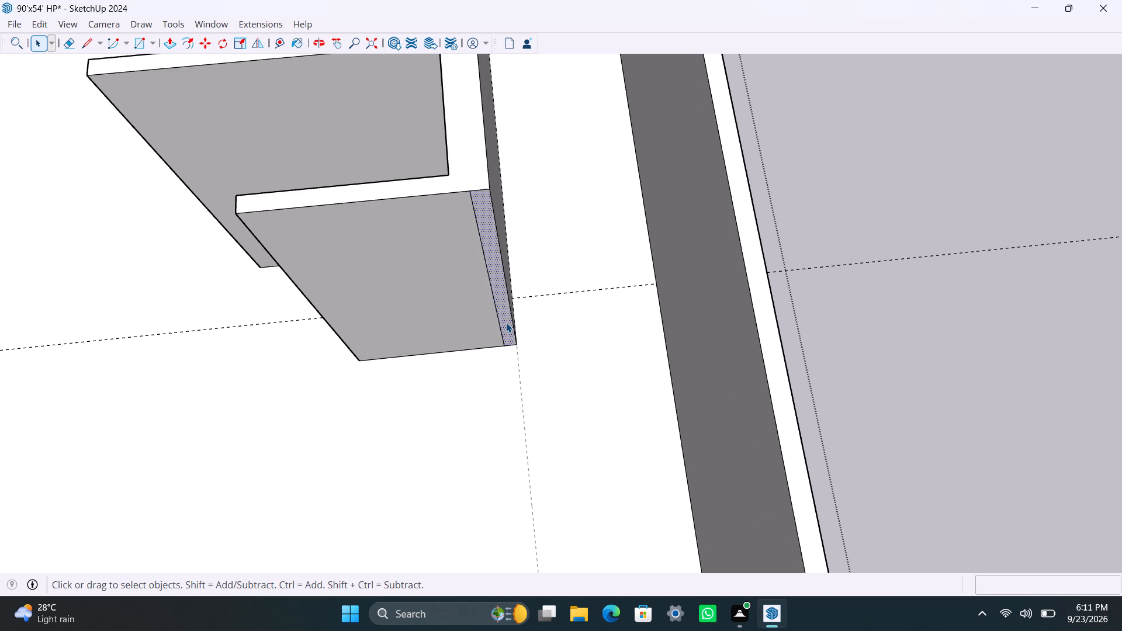
key("p")
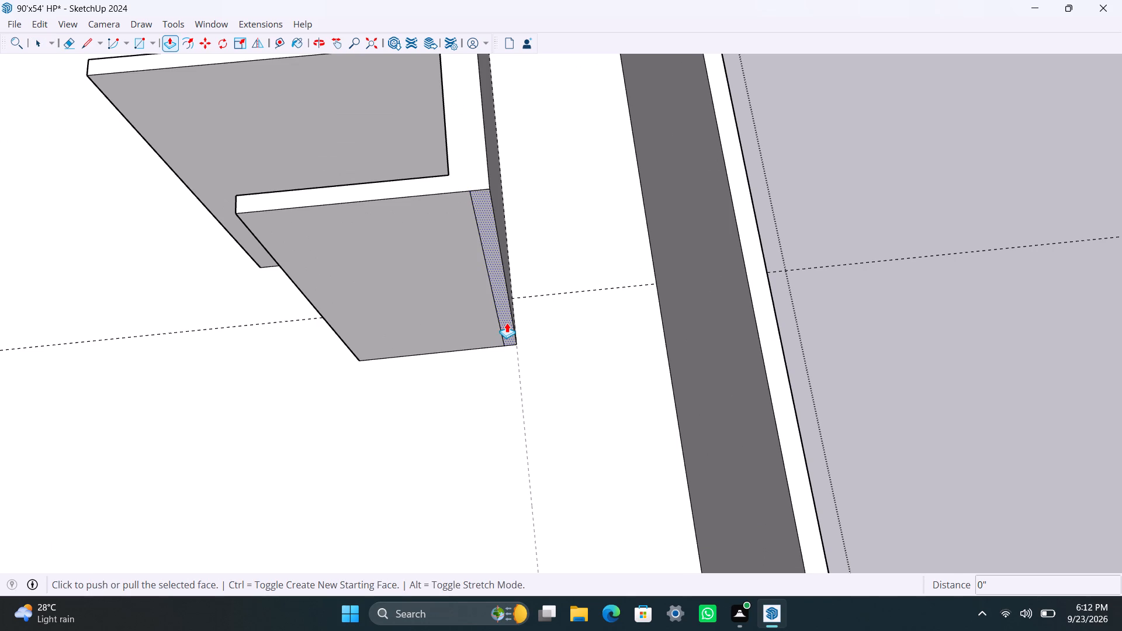
left_click_drag(507, 323, 534, 401)
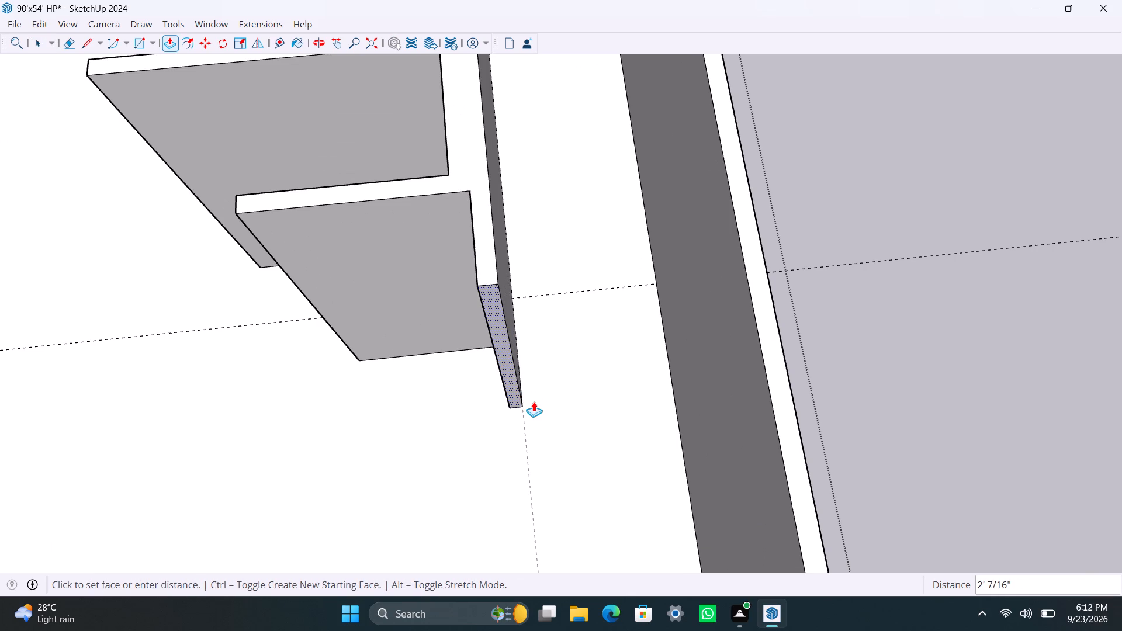
left_click_drag(534, 401, 534, 402)
type("9'")
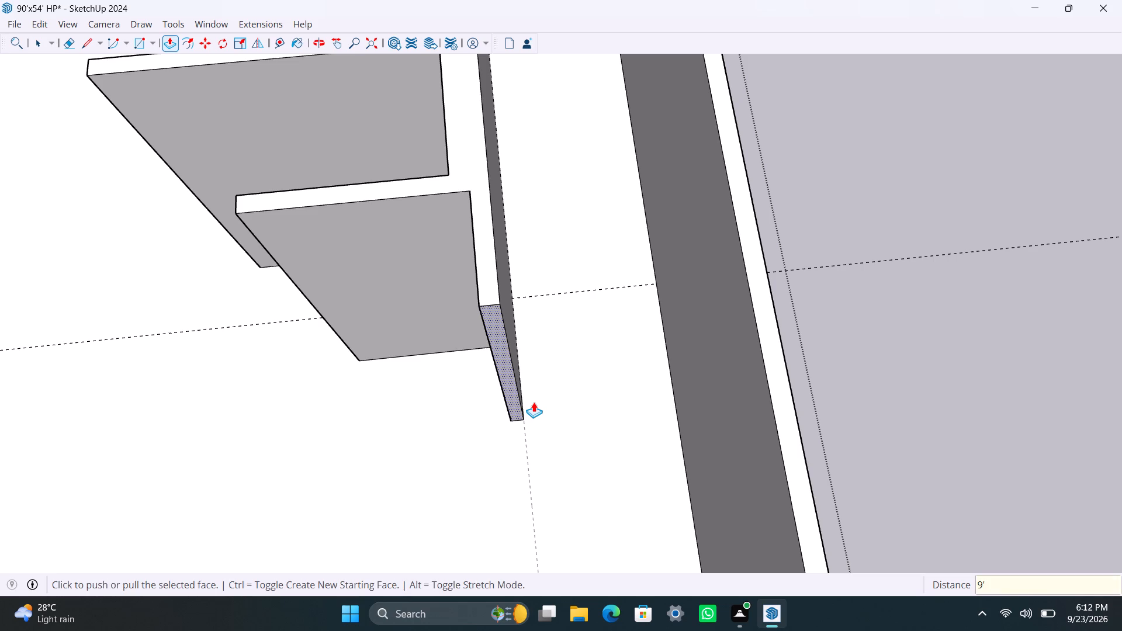
type("6\"")
key("Return")
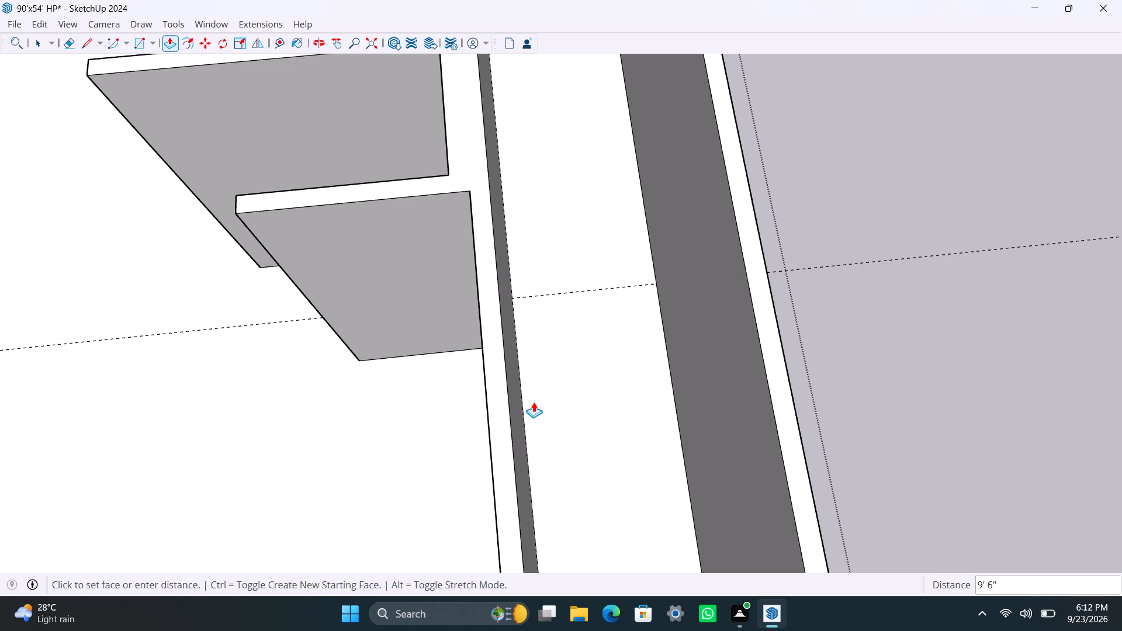
Measure the gap between the free end of the 9'6" wall and the outer wall facing it.
scroll(513, 383, "down", 2)
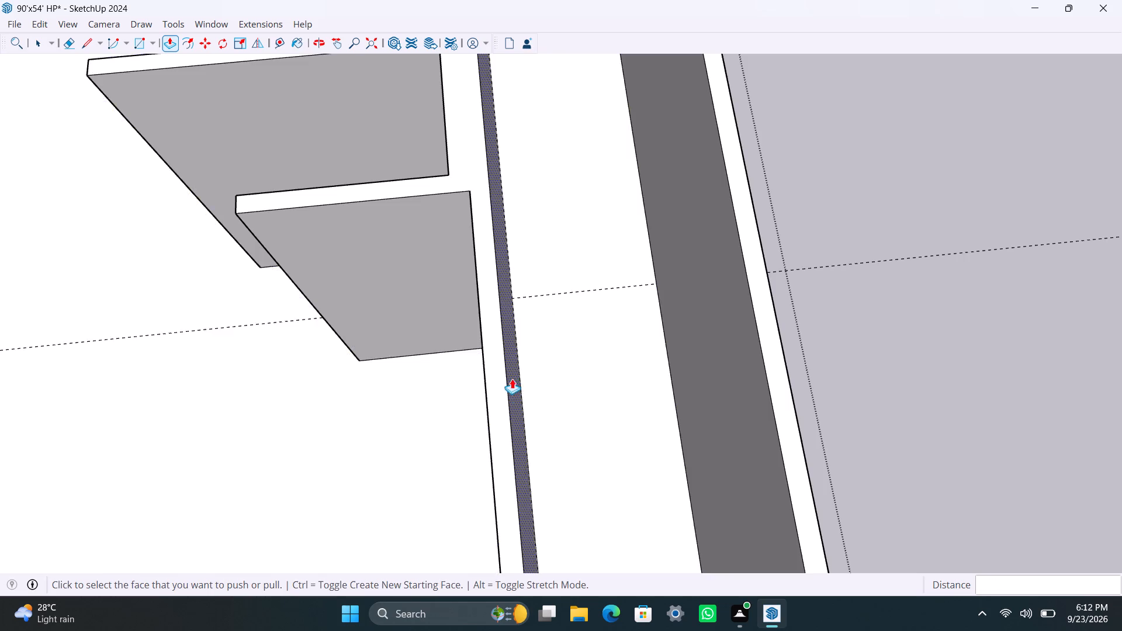
scroll(512, 379, "down", 12)
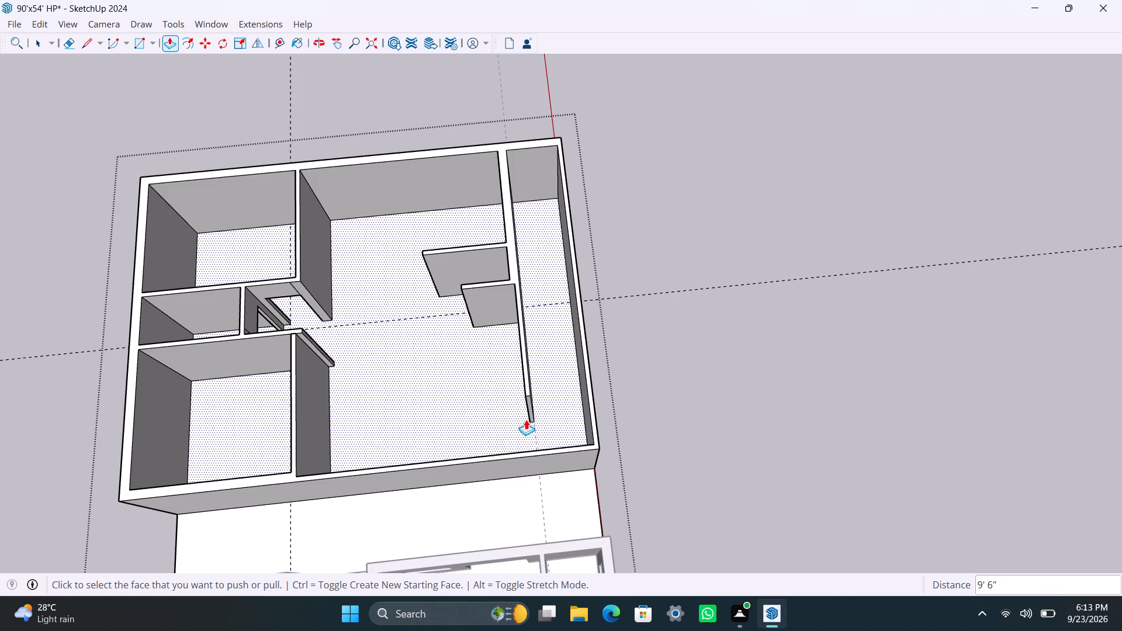
scroll(521, 421, "up", 3)
middle_click_drag(468, 429, 561, 436)
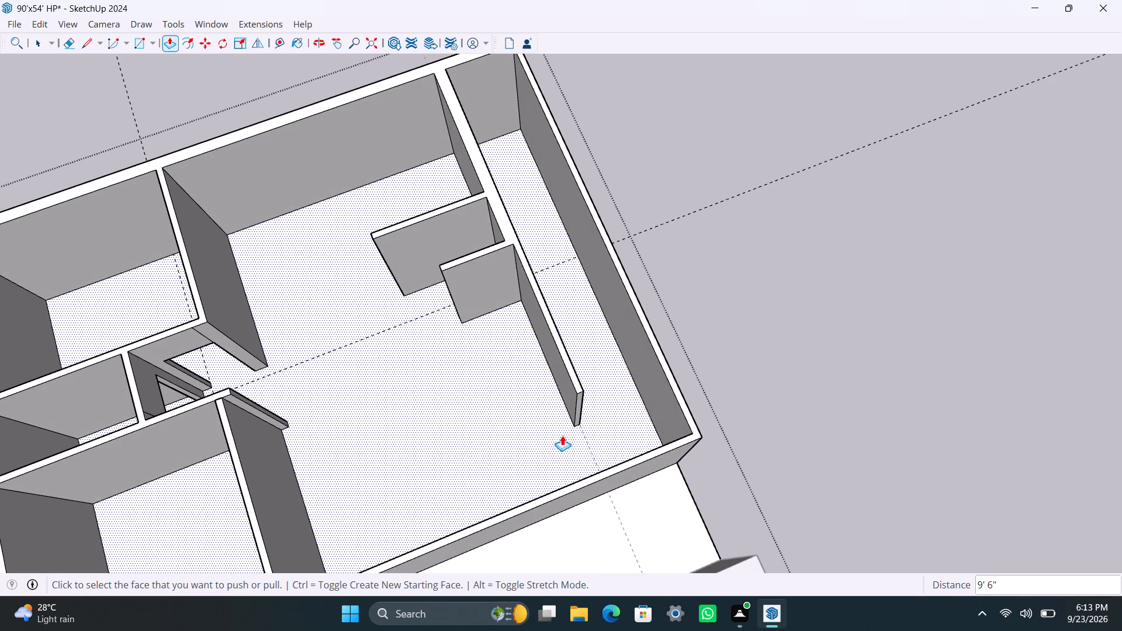
scroll(544, 466, "down", 4)
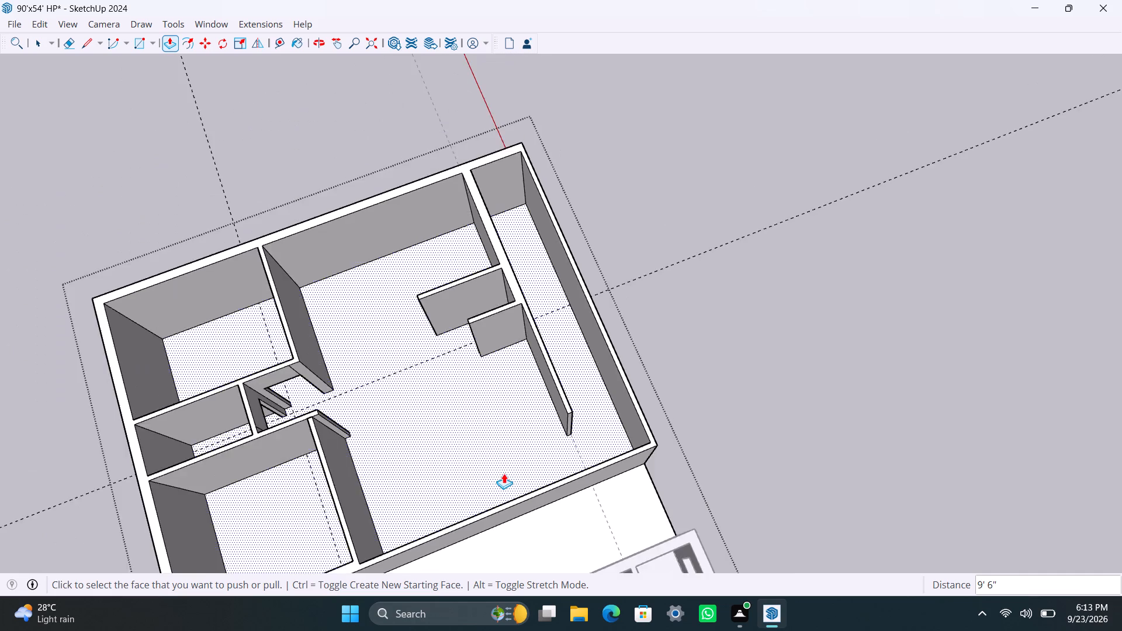
middle_click_drag(508, 476, 868, 471)
scroll(690, 411, "up", 2)
scroll(681, 352, "up", 1)
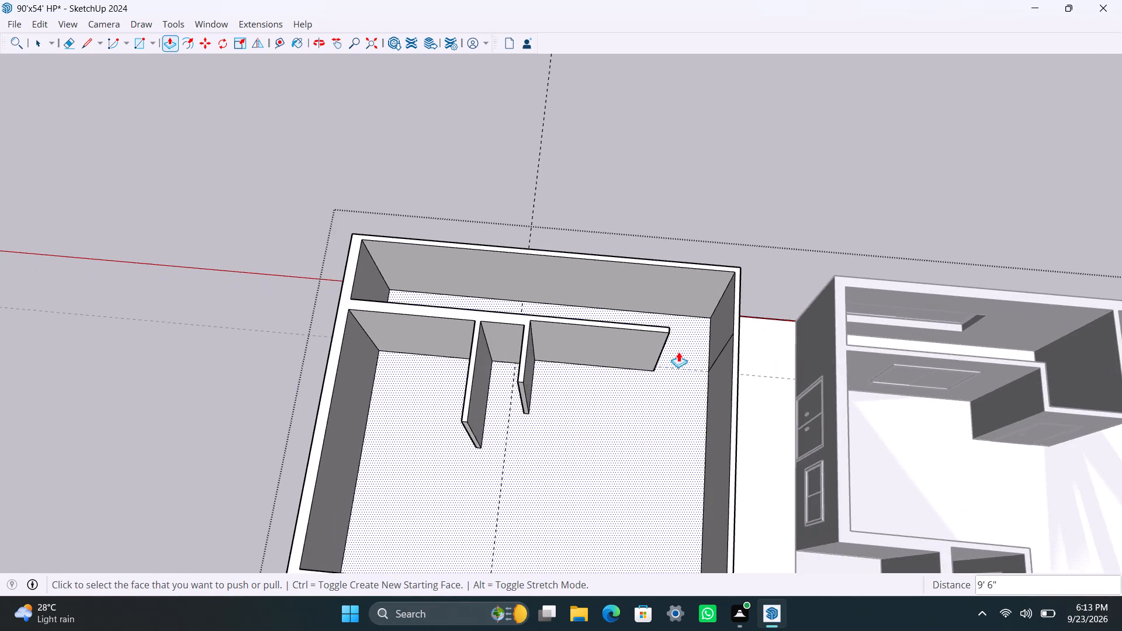
scroll(678, 352, "up", 5)
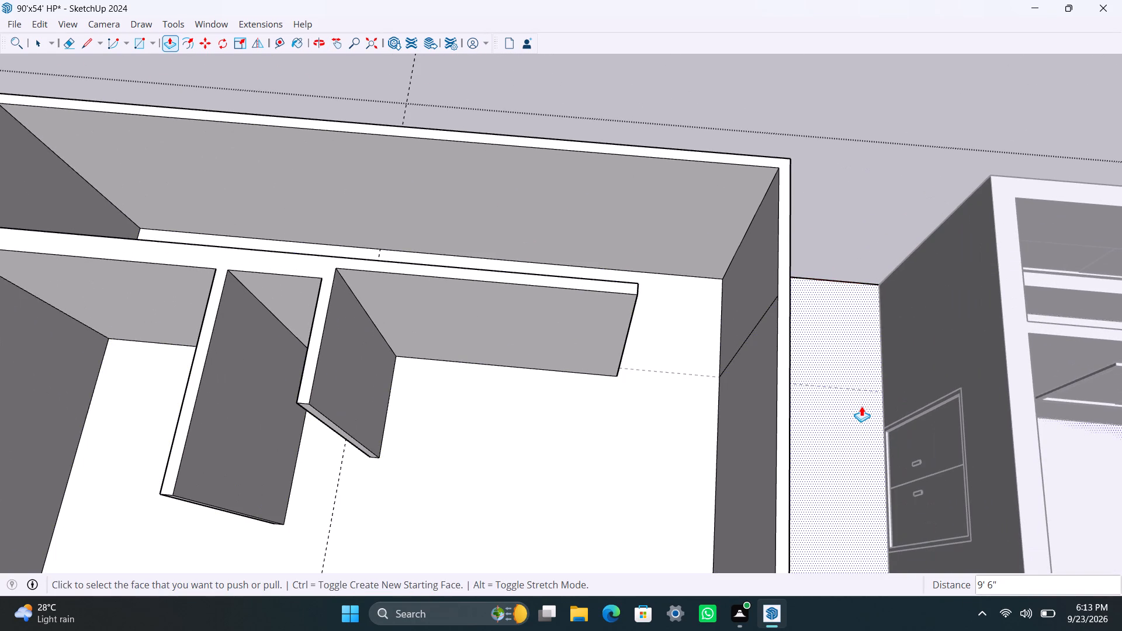
key("space")
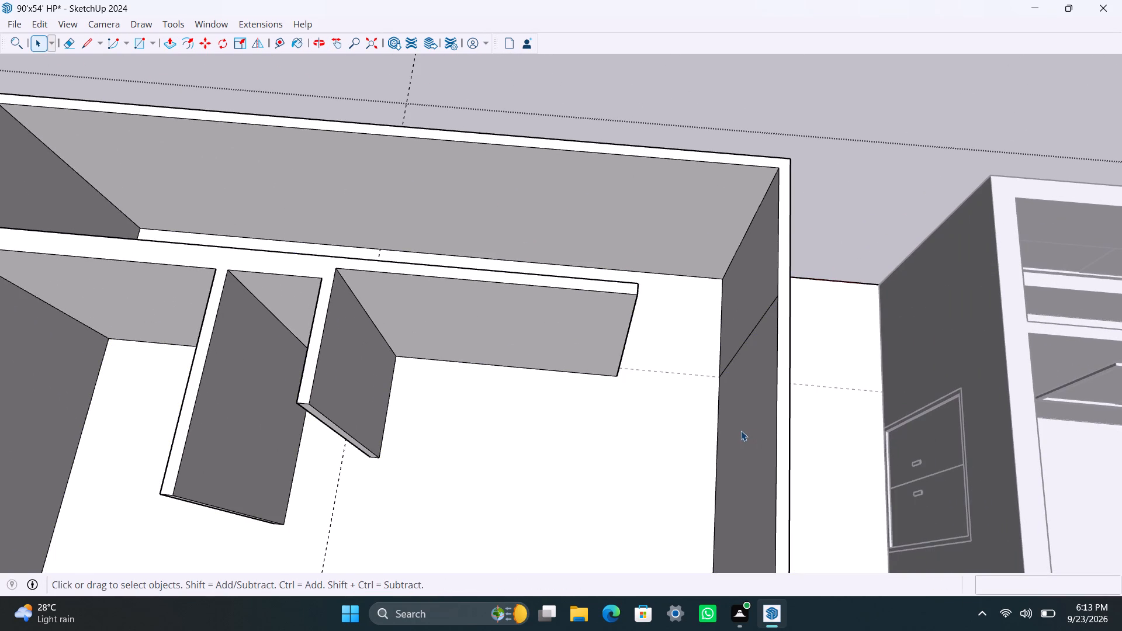
key("d")
scroll(647, 391, "up", 2)
middle_click_drag(647, 389, 482, 337)
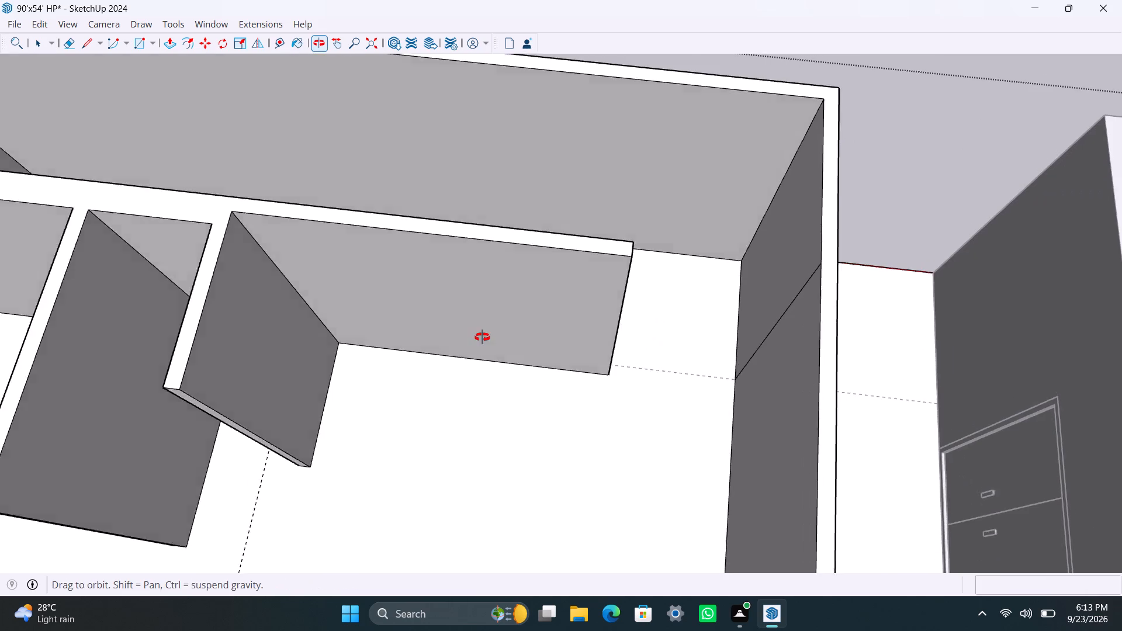
middle_click_drag(482, 337, 480, 335)
scroll(594, 390, "up", 4)
middle_click_drag(602, 422, 631, 421)
scroll(633, 432, "up", 1)
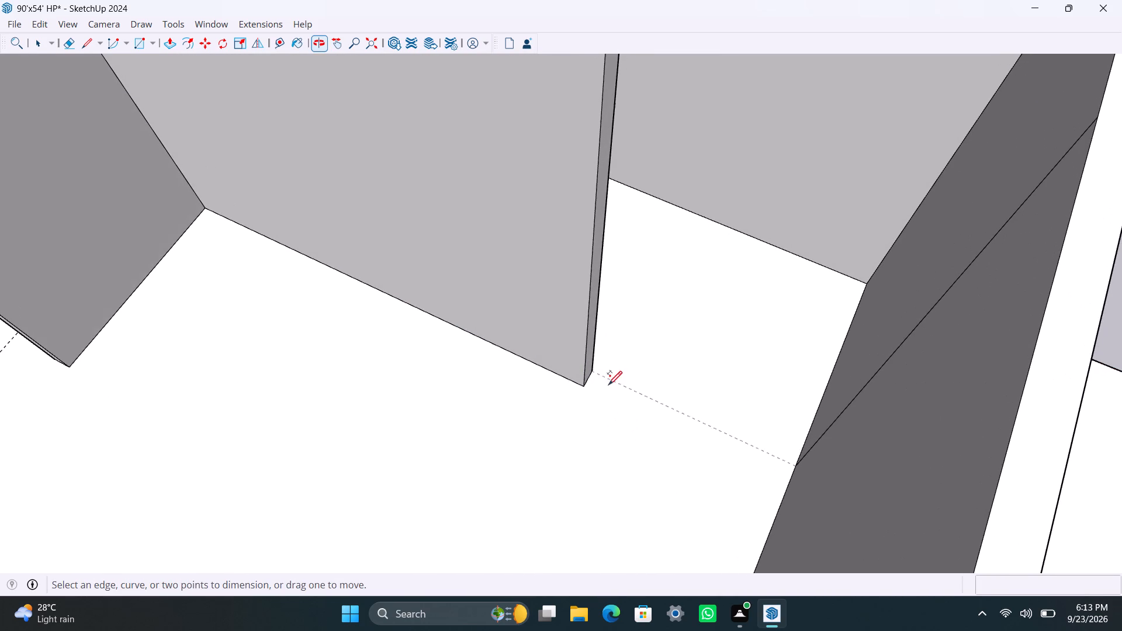
left_click(589, 386)
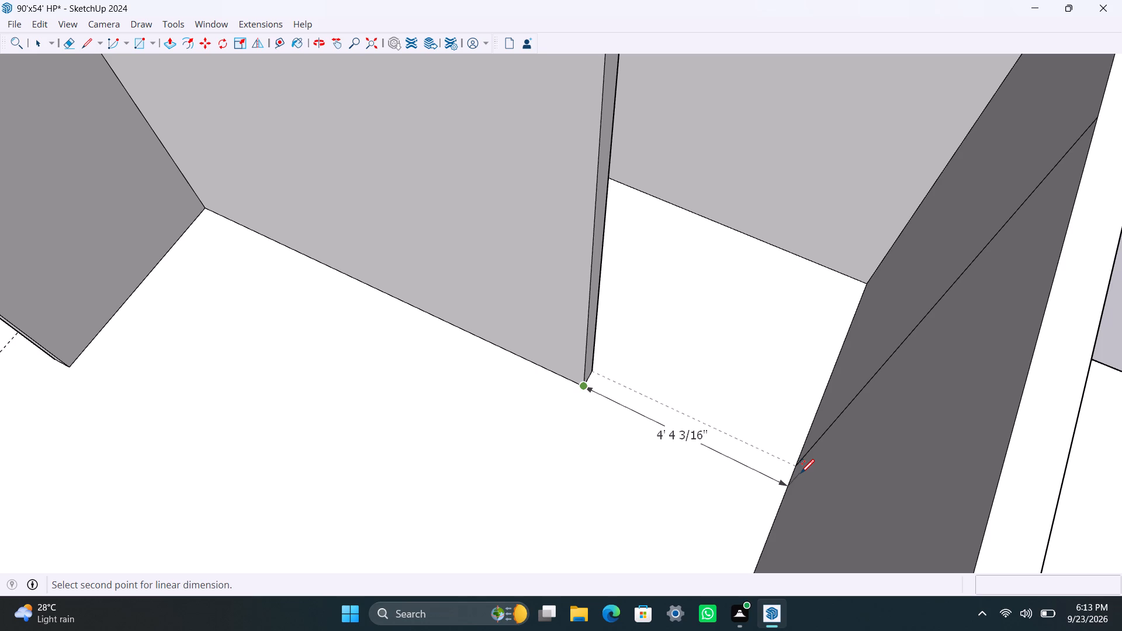
key("space")
Place a guide line on the floor 4' from the outer wall's inner face, near the 9'6" wall's free end.
key("t")
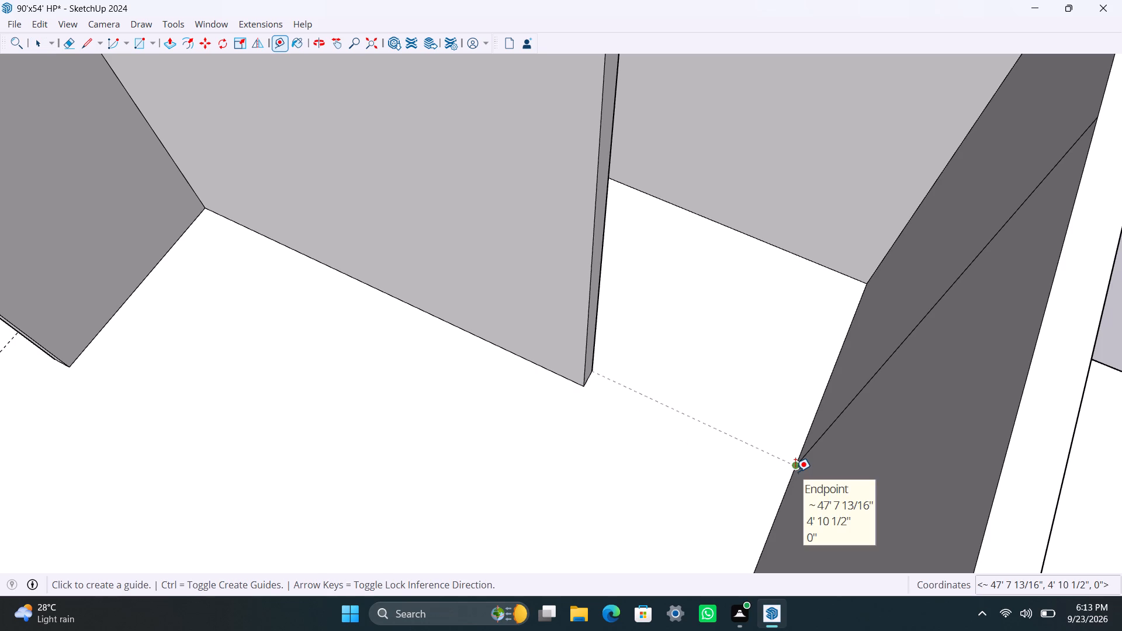
left_click(795, 469)
key("space")
key("t")
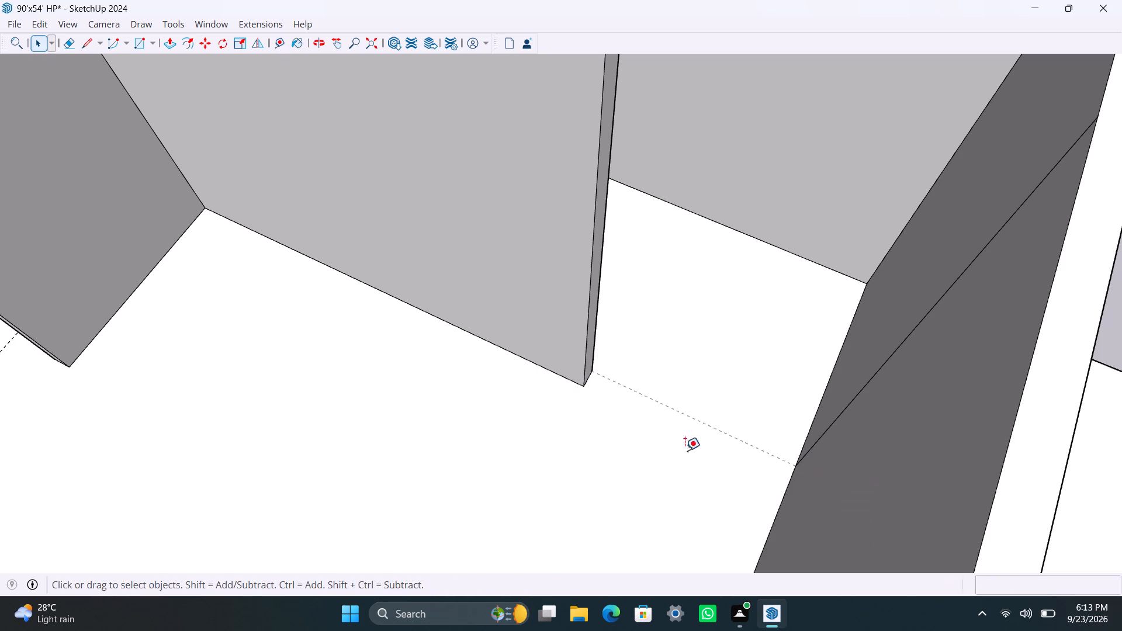
left_click(784, 503)
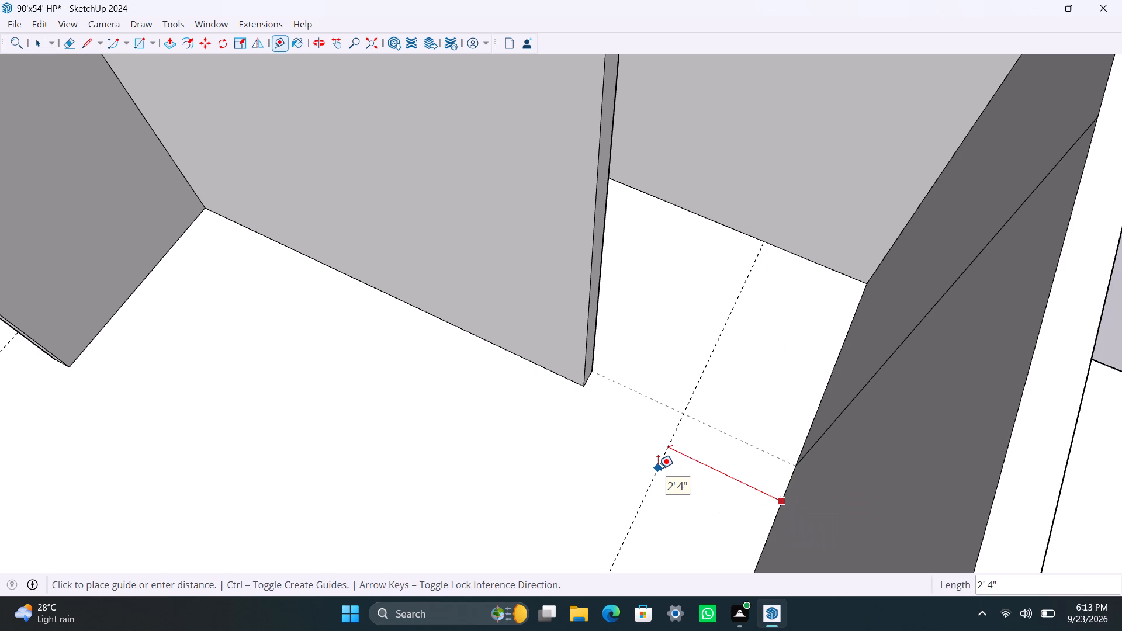
type("4'")
key("Return")
key("space")
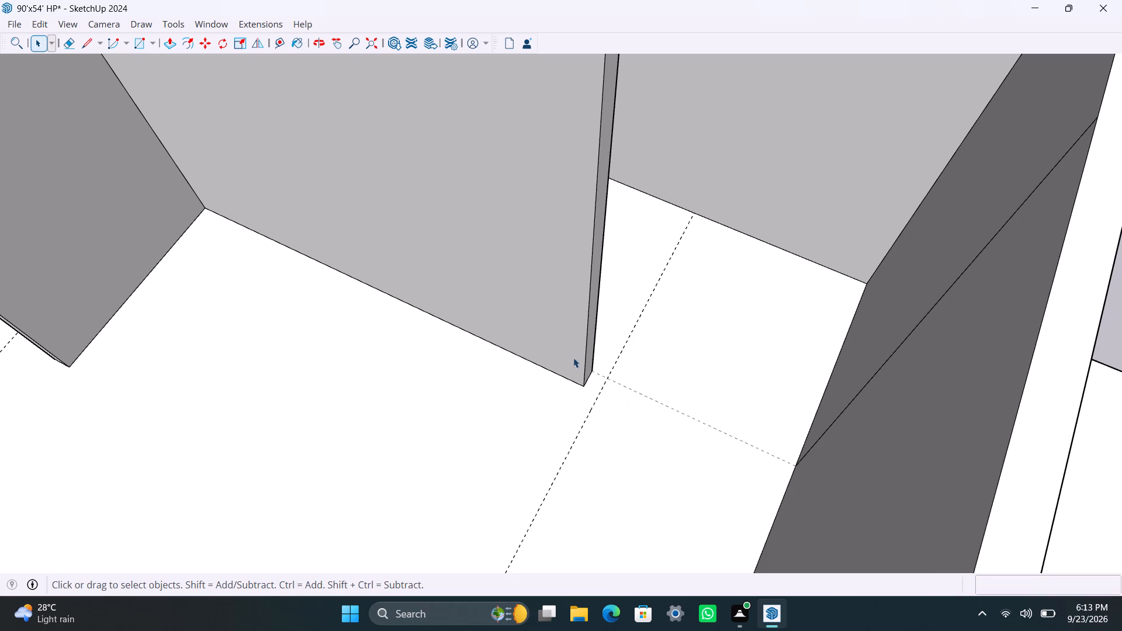
Push/Pull the end face of the 9'6" wall about 4" outward to meet the 4' guide line.
left_click(588, 344)
left_click(592, 340)
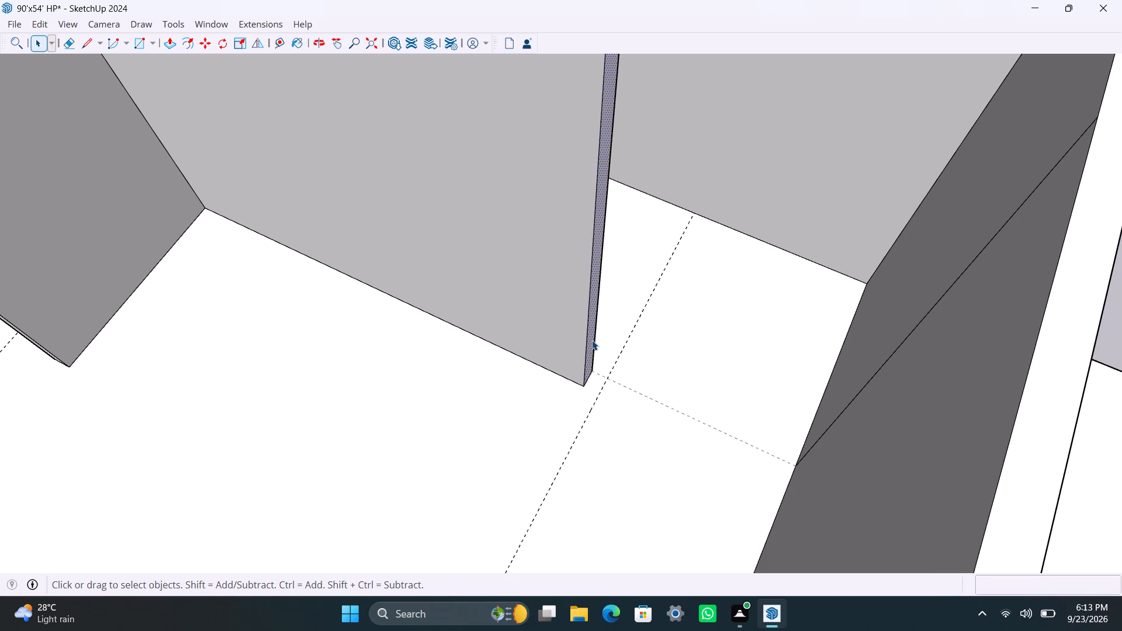
key("p")
left_click_drag(592, 340, 595, 403)
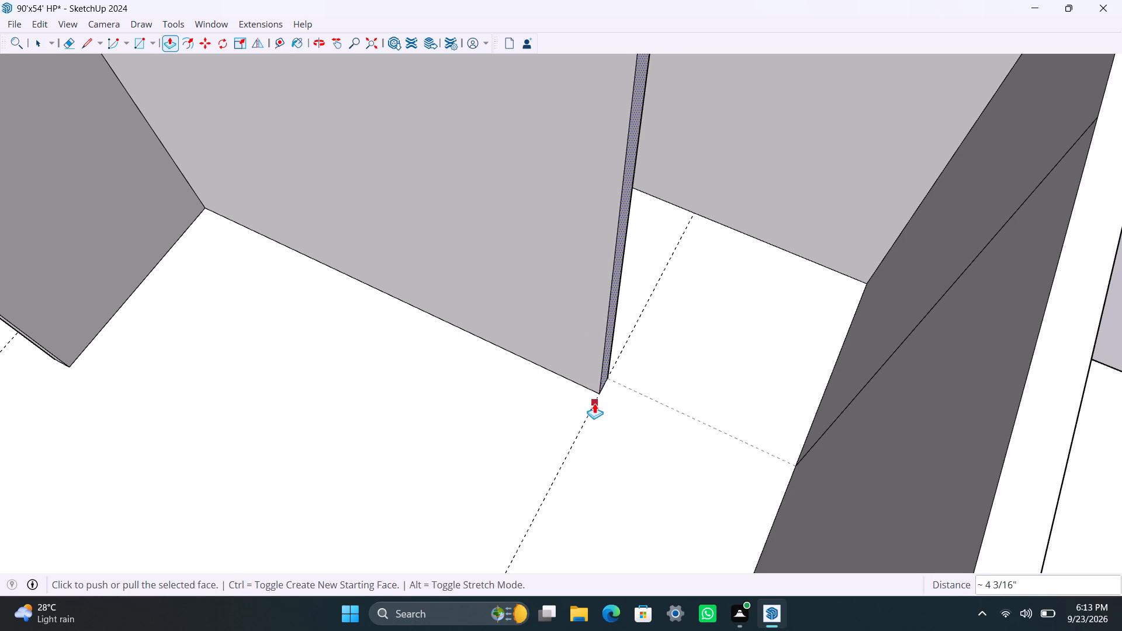
key("space")
Copy the extended wall's vertical end edge 4.5" back along its room-side face to outline a strip, and select the strip.
left_click(602, 365)
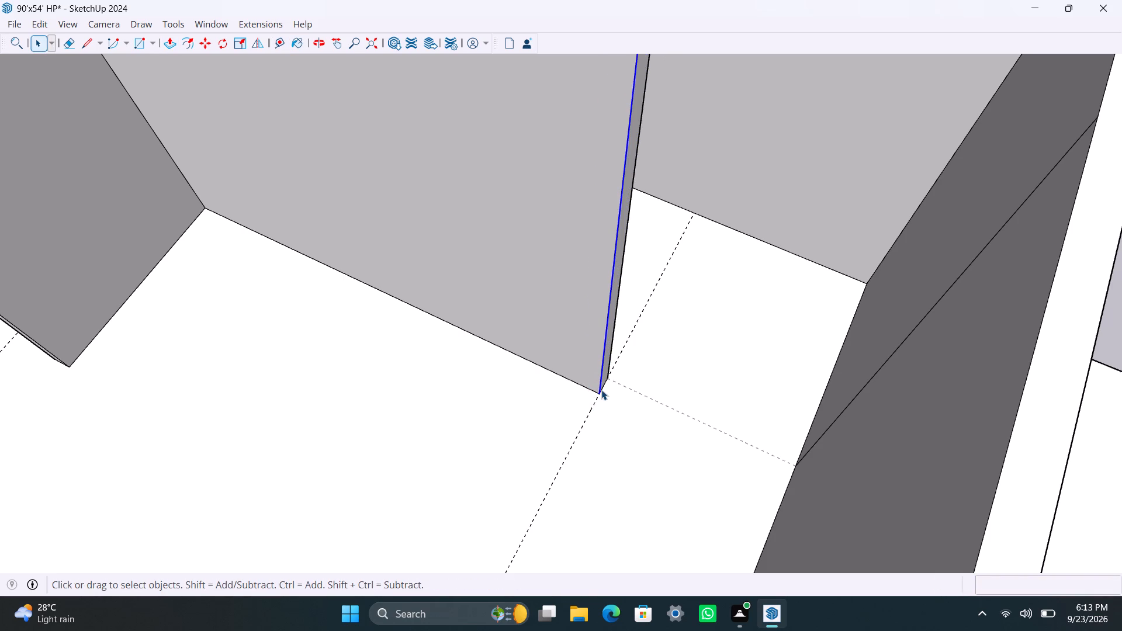
key("m")
left_click(601, 391)
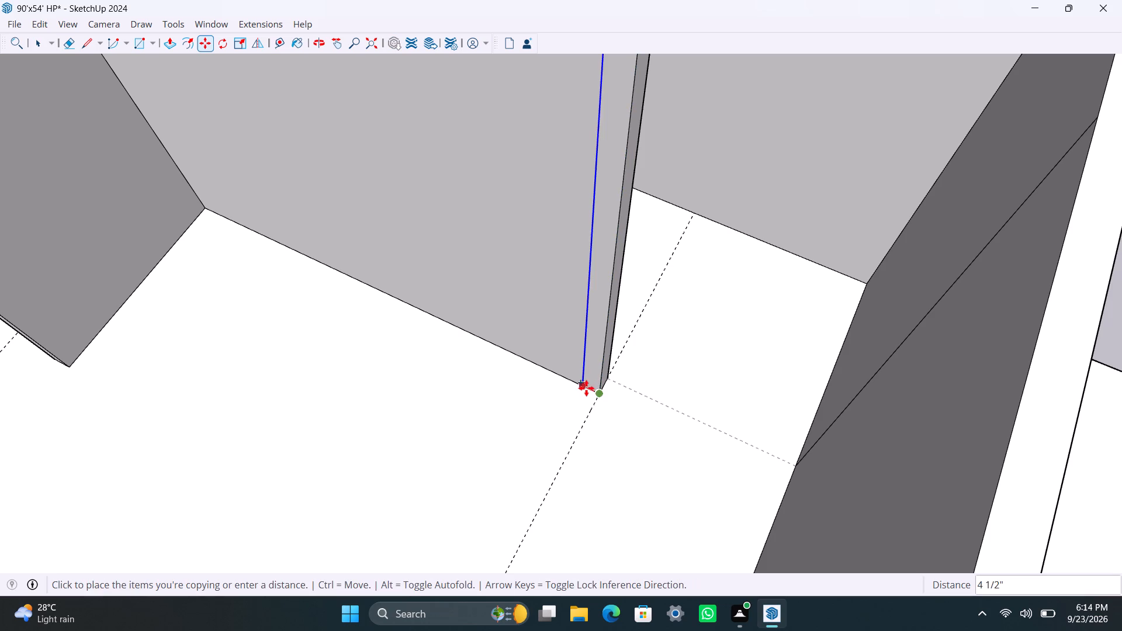
type("4.5\"")
key("Return")
key("space")
left_click(602, 301)
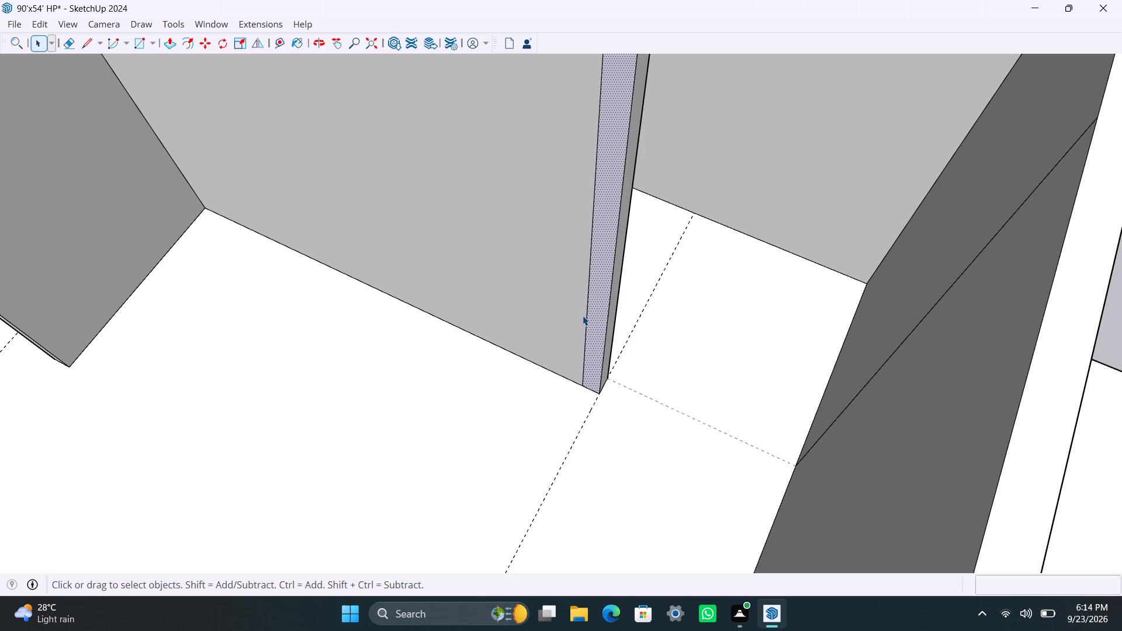
Copy the large room's vertical corner edge at the cross wall 8' along the outer wall's inner face.
scroll(562, 387, "down", 4)
middle_click_drag(576, 406, 674, 419)
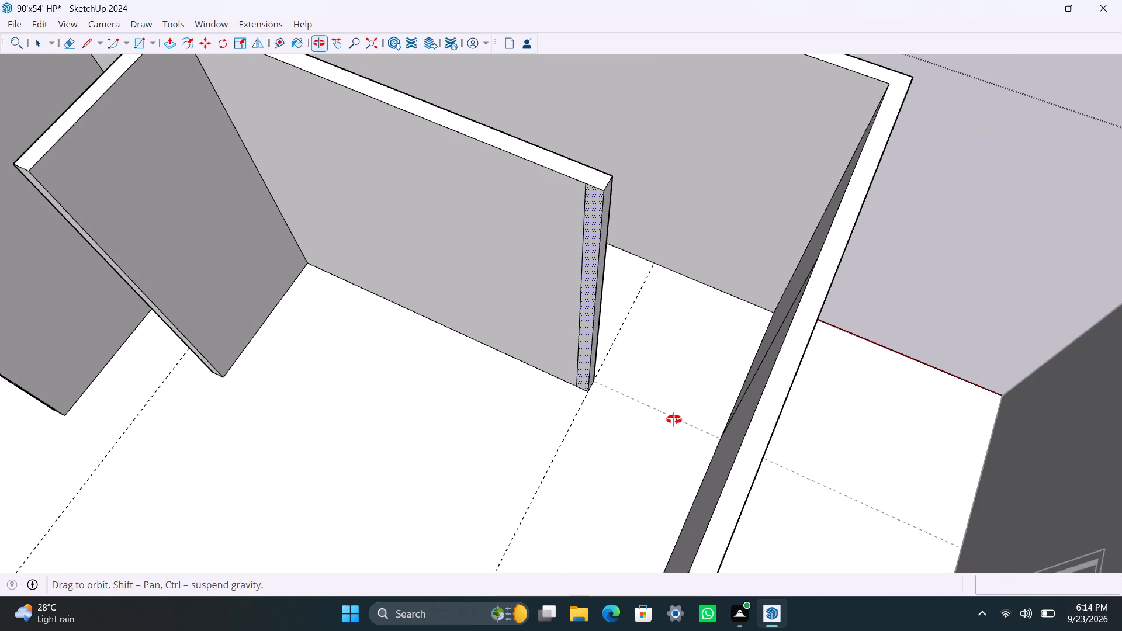
middle_click_drag(674, 419, 714, 418)
scroll(611, 379, "down", 4)
middle_click_drag(614, 359, 618, 242, "shift")
scroll(622, 257, "down", 6)
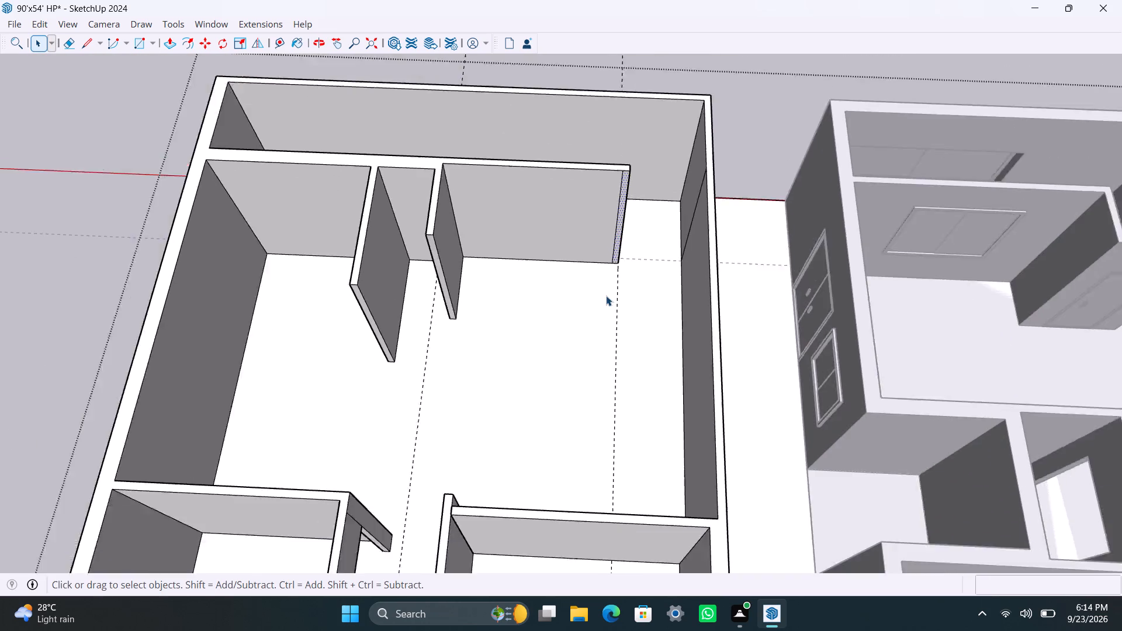
scroll(604, 298, "up", 1)
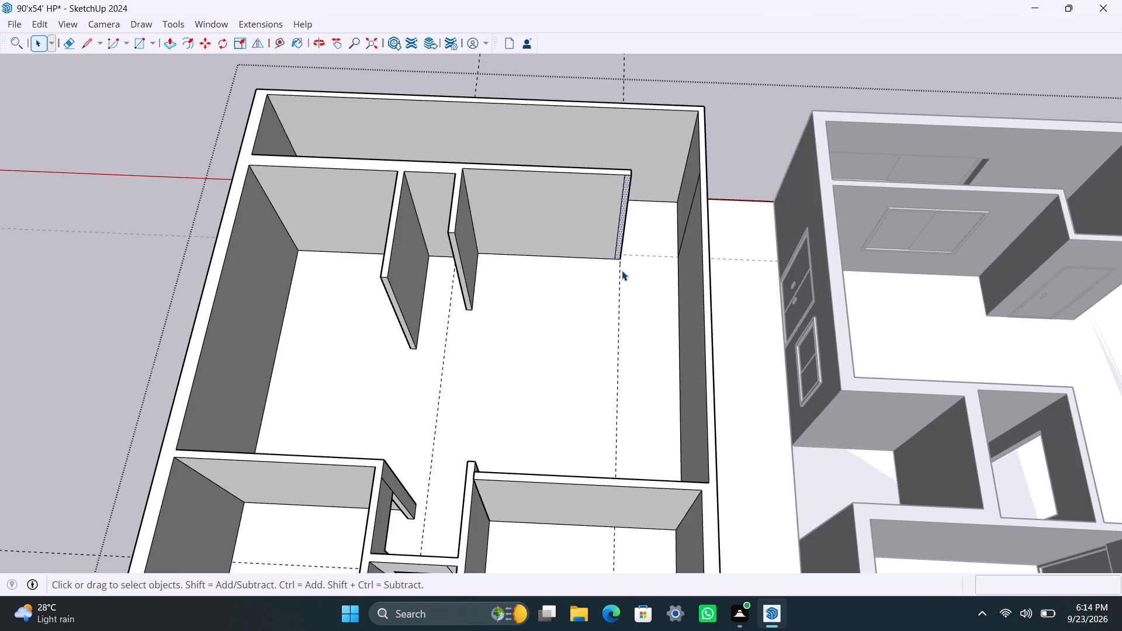
scroll(621, 269, "up", 3)
scroll(562, 467, "down", 7)
middle_click_drag(526, 445, 1001, 450)
scroll(619, 351, "up", 2)
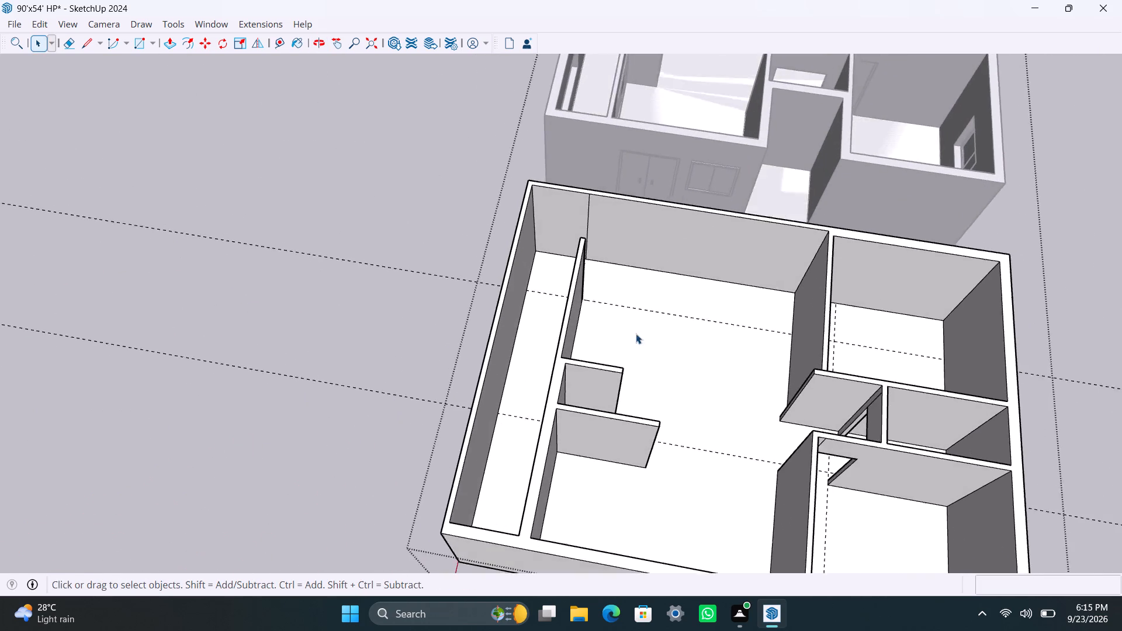
middle_click_drag(693, 340, 733, 363)
scroll(728, 358, "down", 2)
middle_click_drag(726, 356, 685, 408, "shift")
scroll(728, 356, "up", 2)
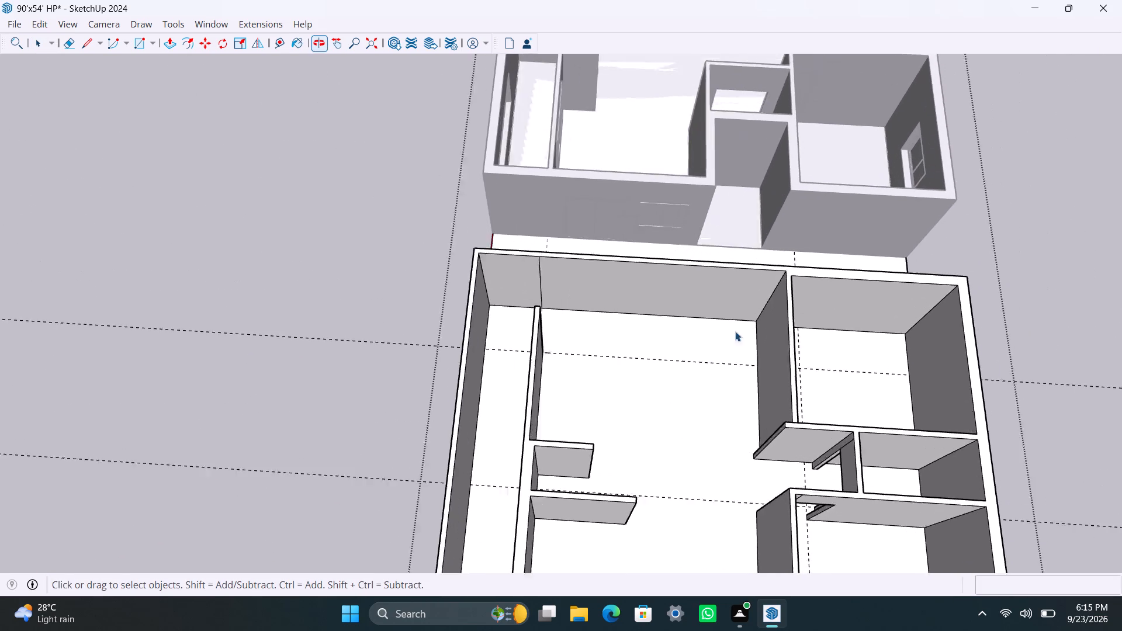
scroll(735, 331, "up", 3)
left_click(770, 308)
key("m")
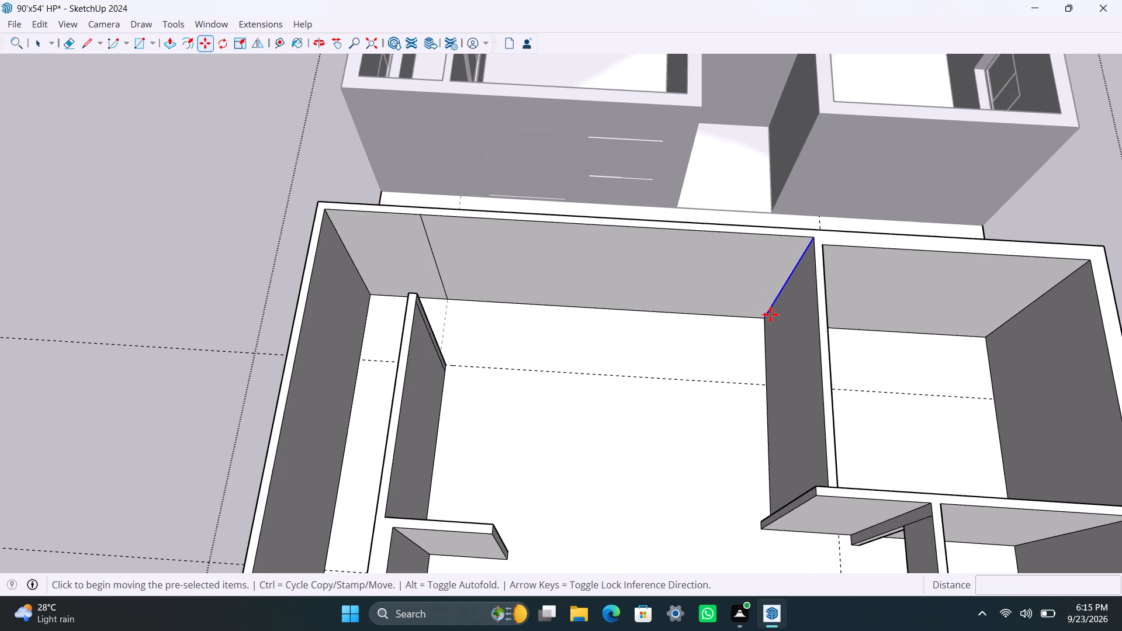
left_click(767, 320)
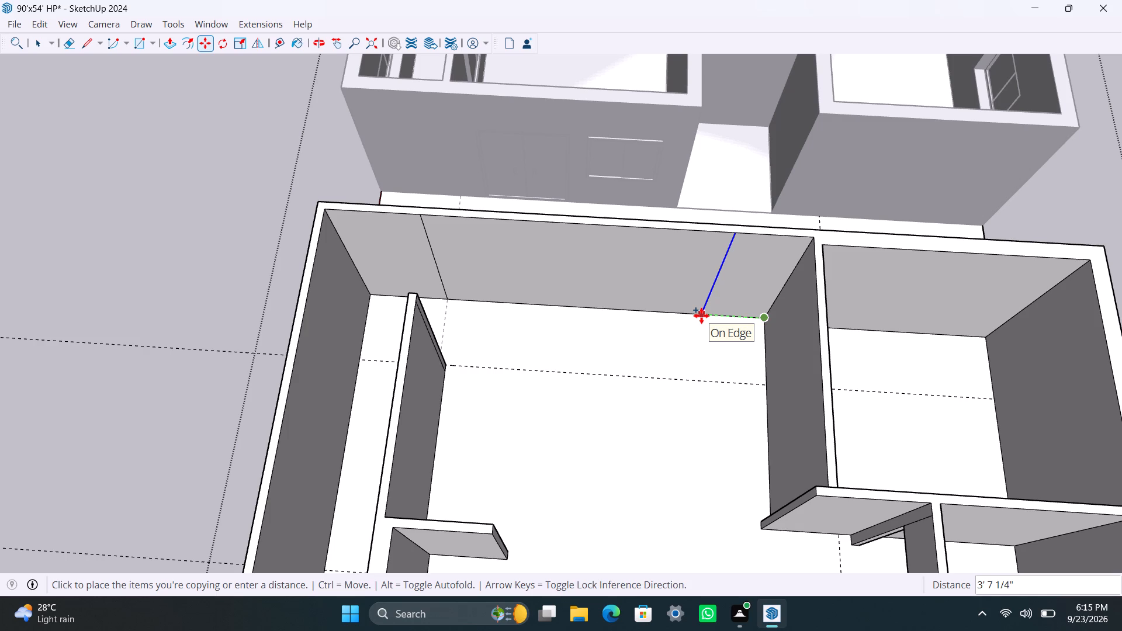
key("4")
key("BackSpace")
key("8")
key("apostrophe")
key("Return")
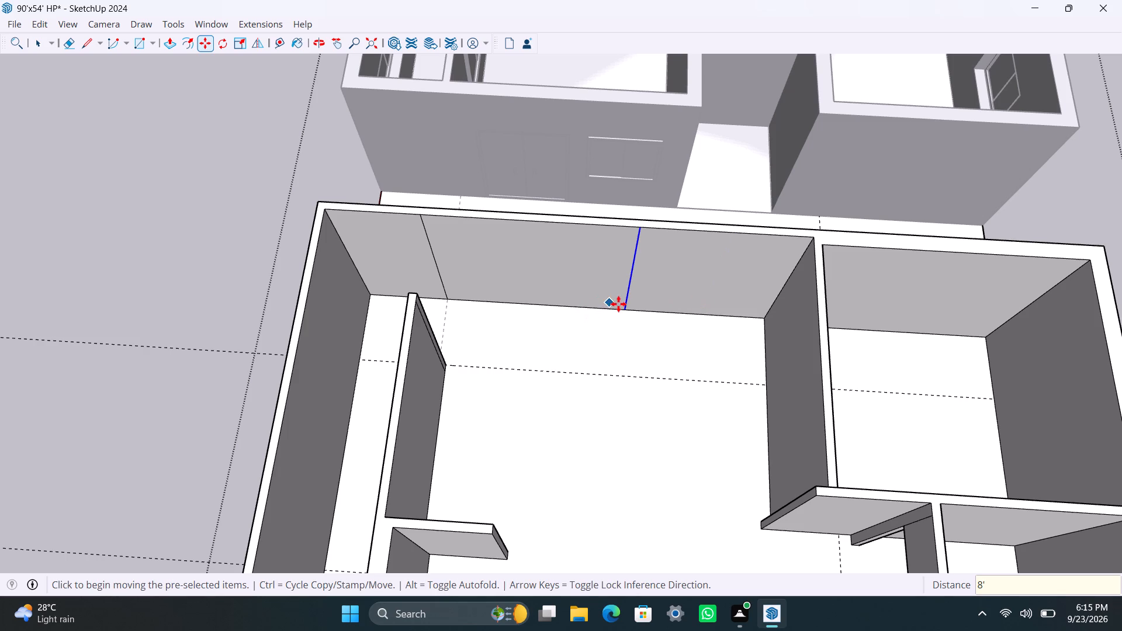
Copy the edge at the 8' mark another 4.5" along the outer wall to outline a wall strip.
left_click(624, 304)
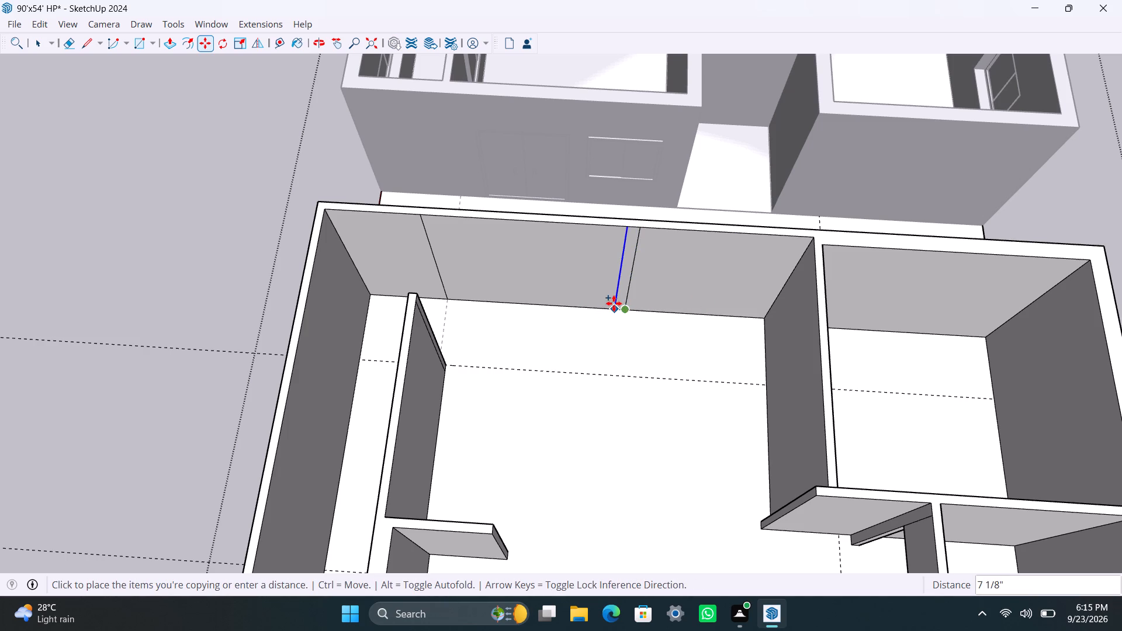
type("4.5\"")
key("Return")
key("space")
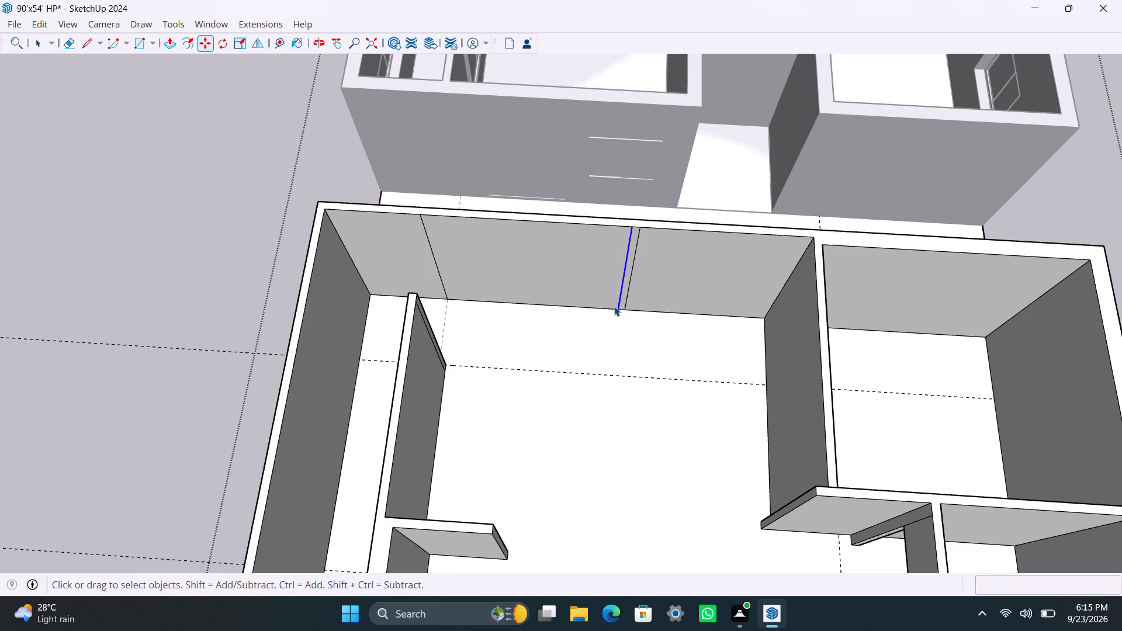
Push/Pull the 4.5" strip on the outer wall's inner face 6" into the room to form a stub.
scroll(615, 307, "up", 4)
left_click(631, 275)
key("p")
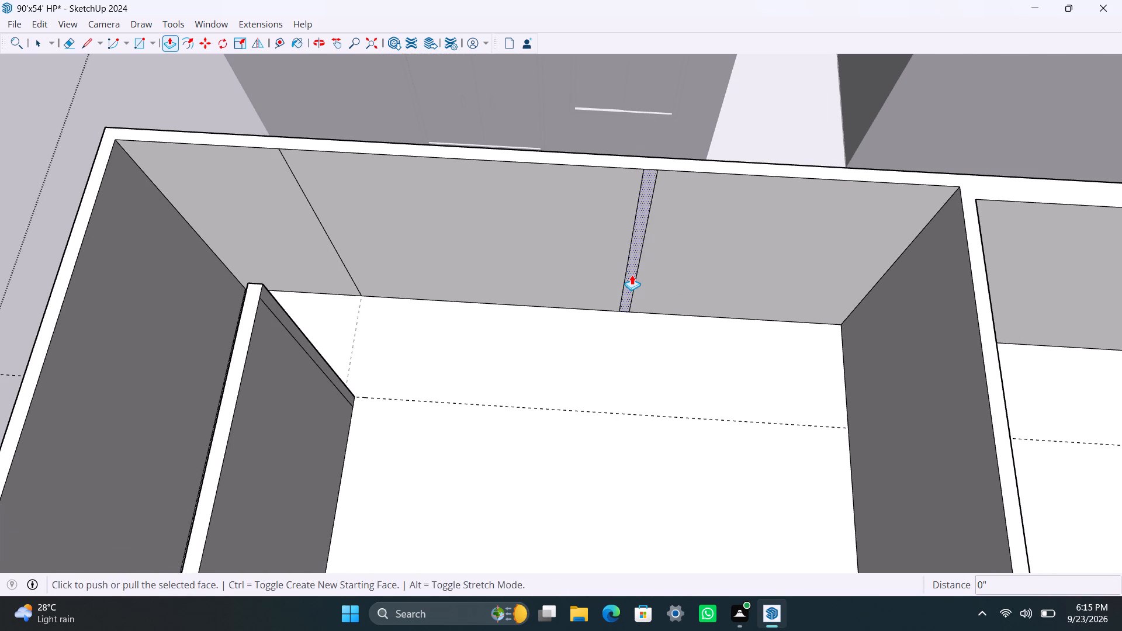
left_click_drag(632, 275, 635, 308)
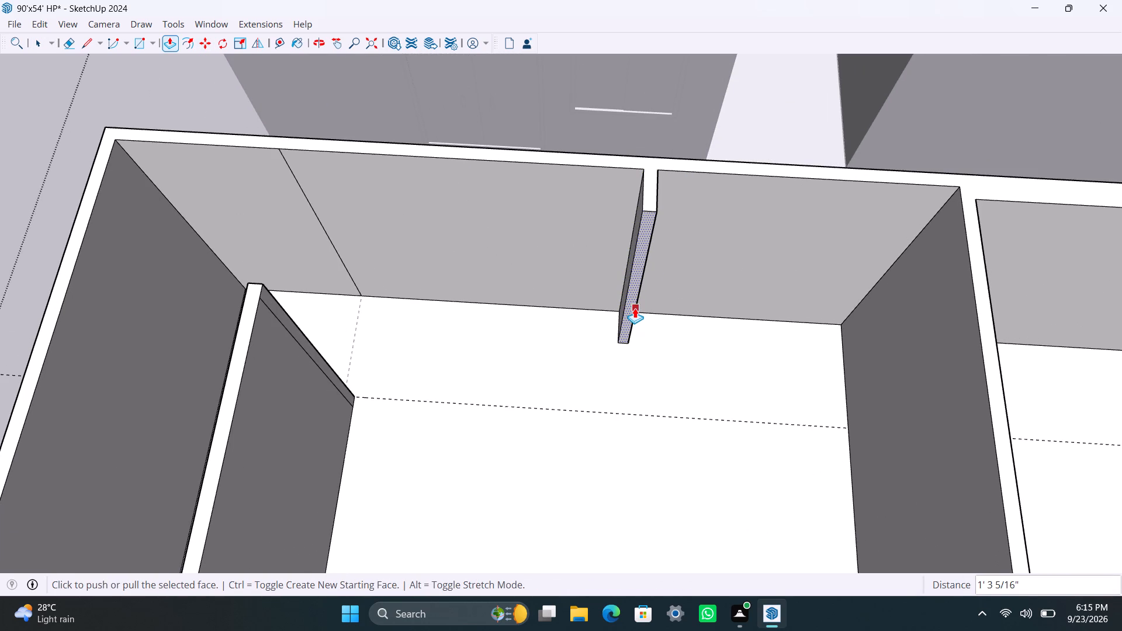
key("6")
key("shift+quotedbl")
key("Return")
key("space")
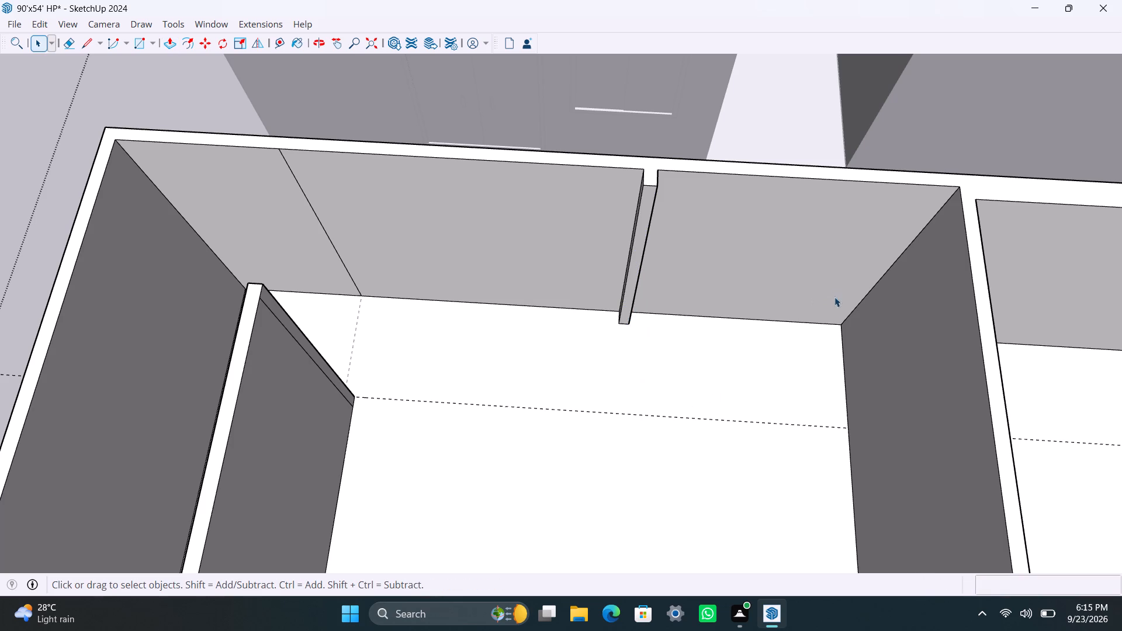
Outline a 4.5" wall strip on the cross wall by copying the room's vertical corner edge 4'10", plus another 4.5" beyond it.
left_click(843, 321)
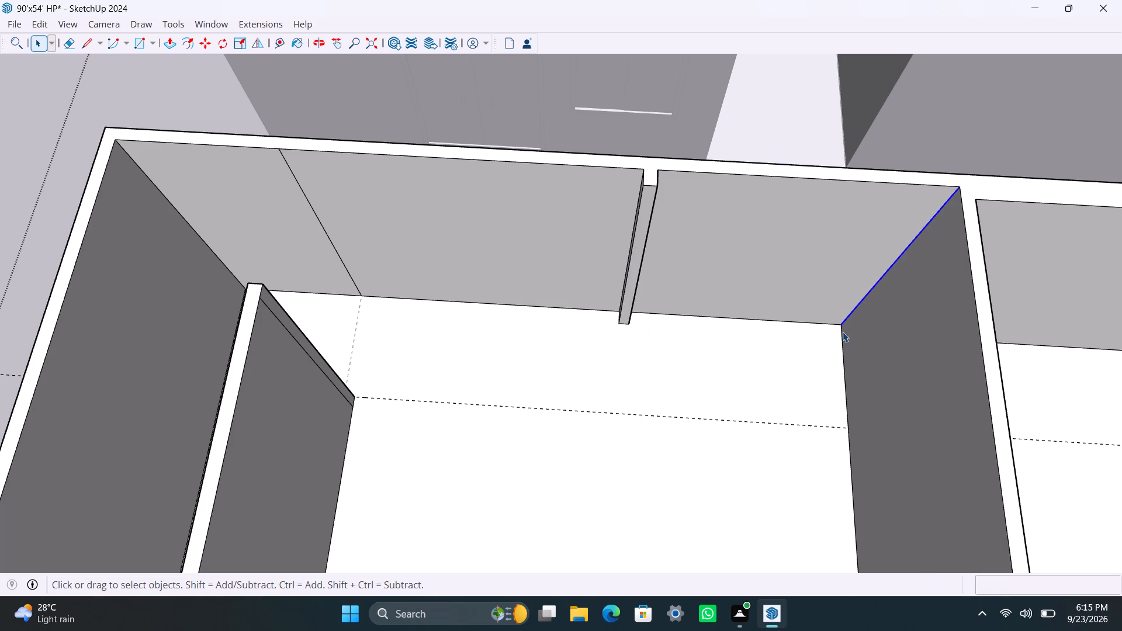
key("m")
left_click_drag(839, 324, 839, 331)
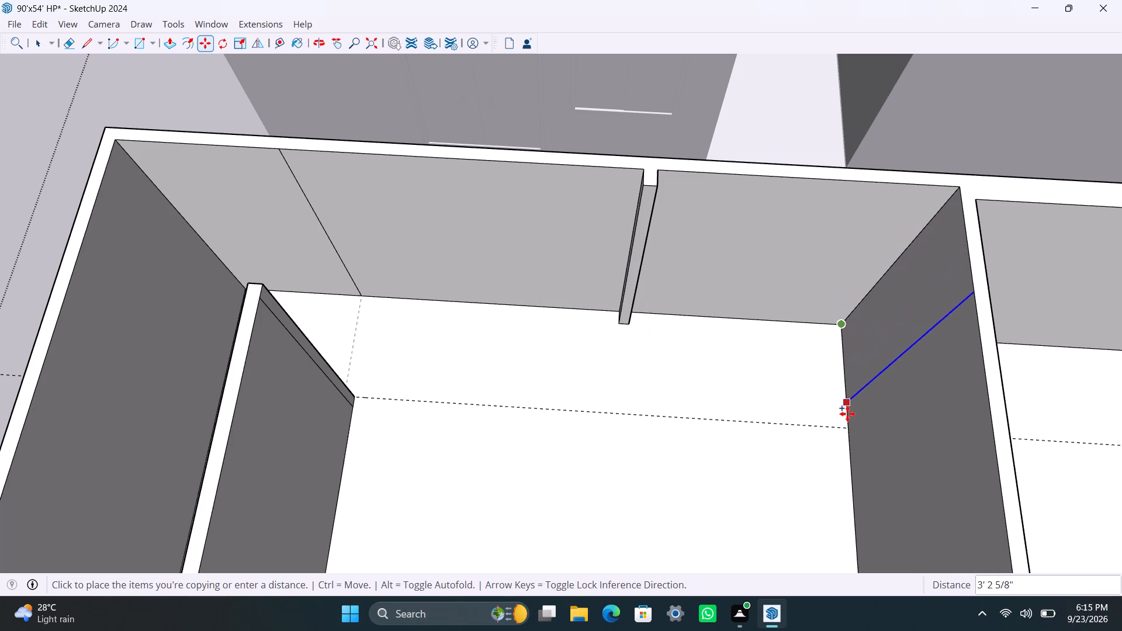
key("4")
key("apostrophe")
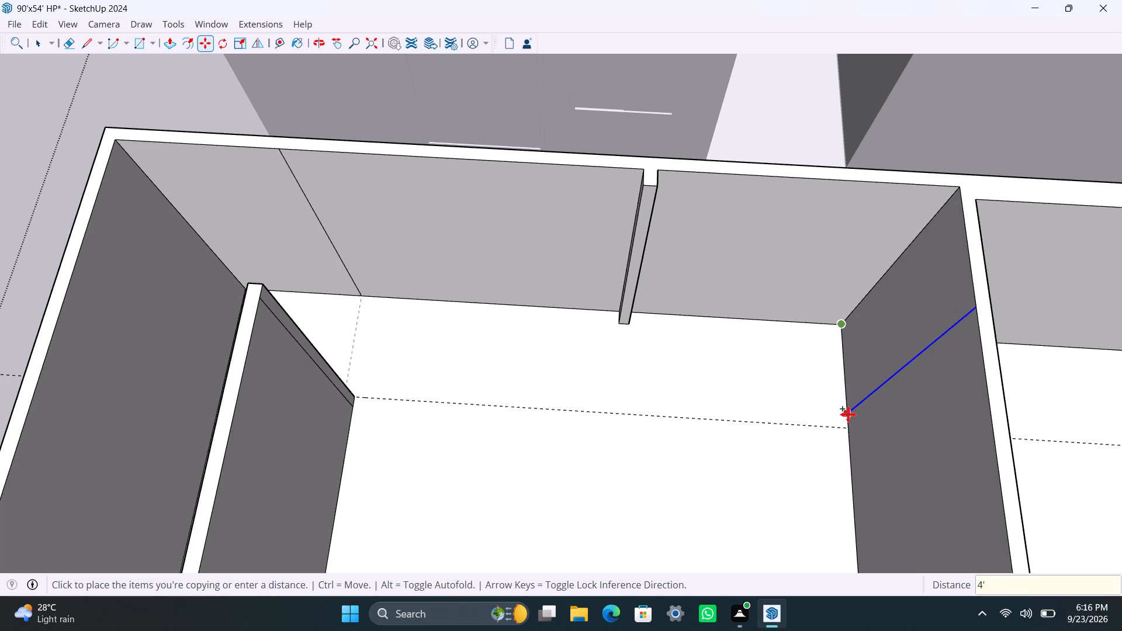
type("10\"")
key("Return")
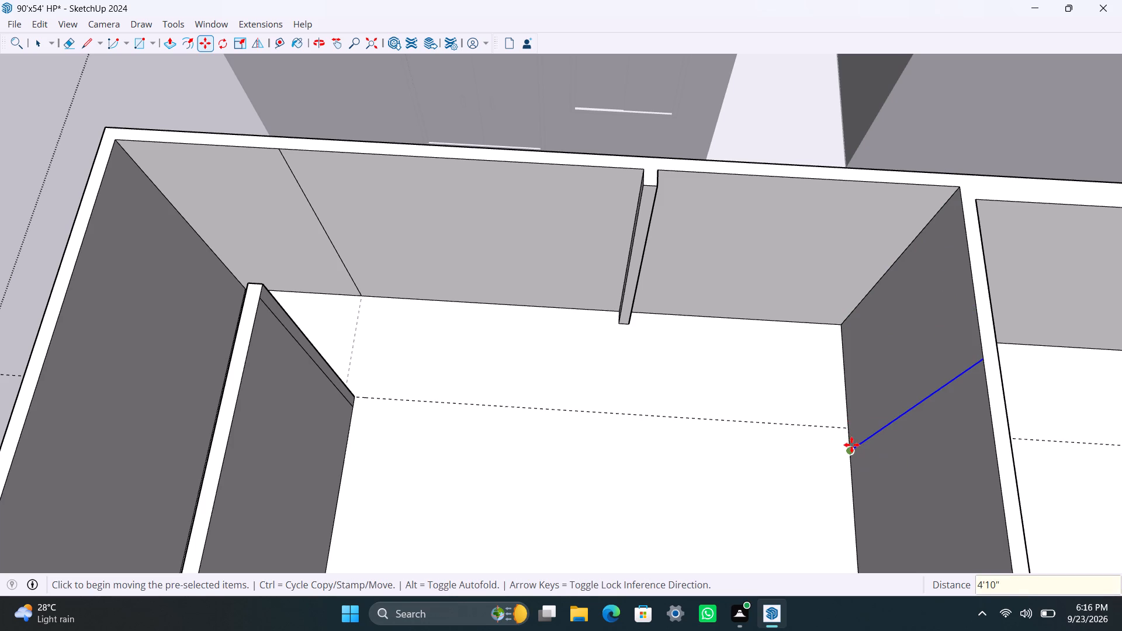
left_click(851, 445, "shift")
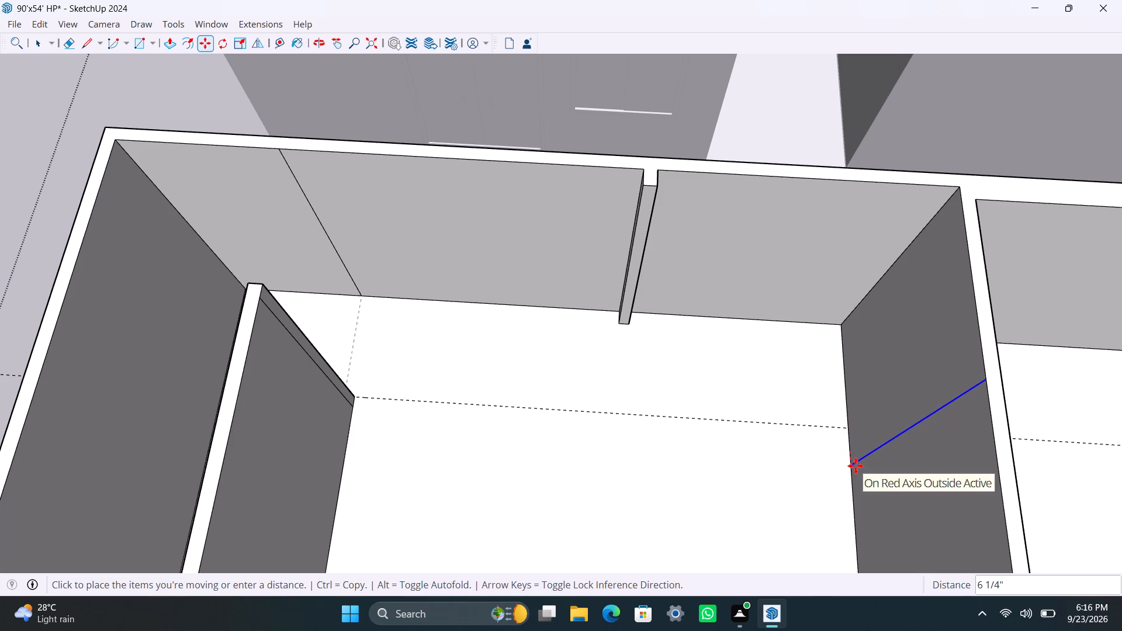
type("4.5\"")
key("Return")
key("space")
Push/Pull the strip on the cross wall 8' into the room to form a partition parallel to the outer wall.
scroll(849, 450, "down", 3)
middle_click_drag(860, 465, 937, 456)
scroll(901, 385, "up", 7)
left_click(891, 366)
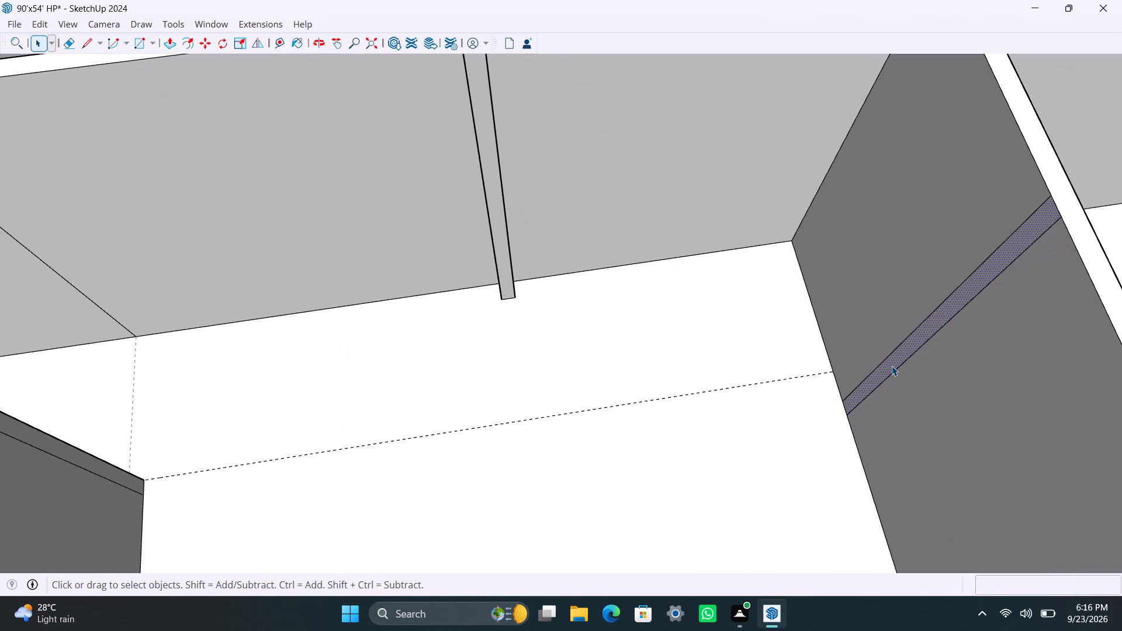
key("p")
left_click_drag(892, 366, 701, 413)
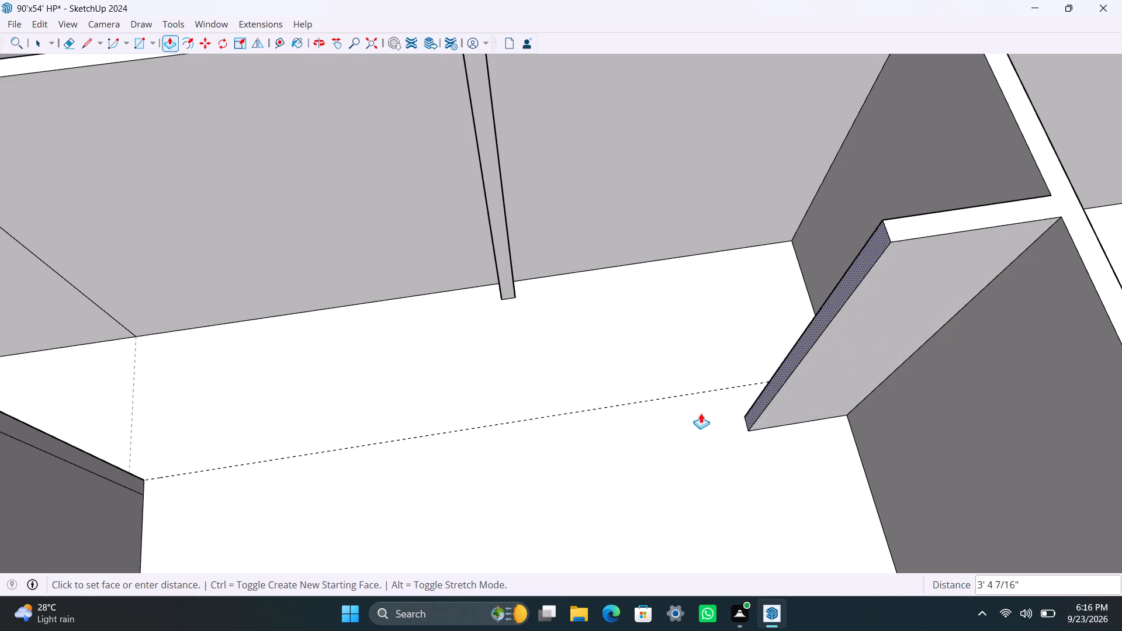
left_click_drag(701, 413, 687, 417)
type("8'")
key("Return")
Extend the free end of the 8' partition by 4.5" with Push/Pull.
middle_click_drag(529, 462, 660, 476)
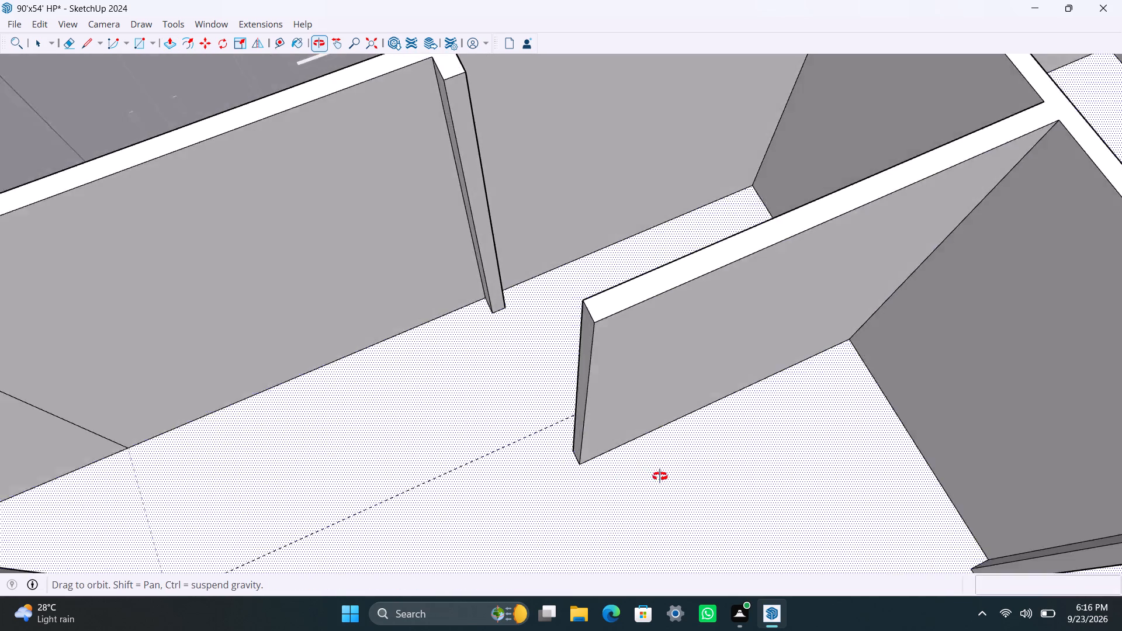
middle_click_drag(660, 476, 716, 436)
scroll(653, 361, "up", 1)
left_click(642, 284)
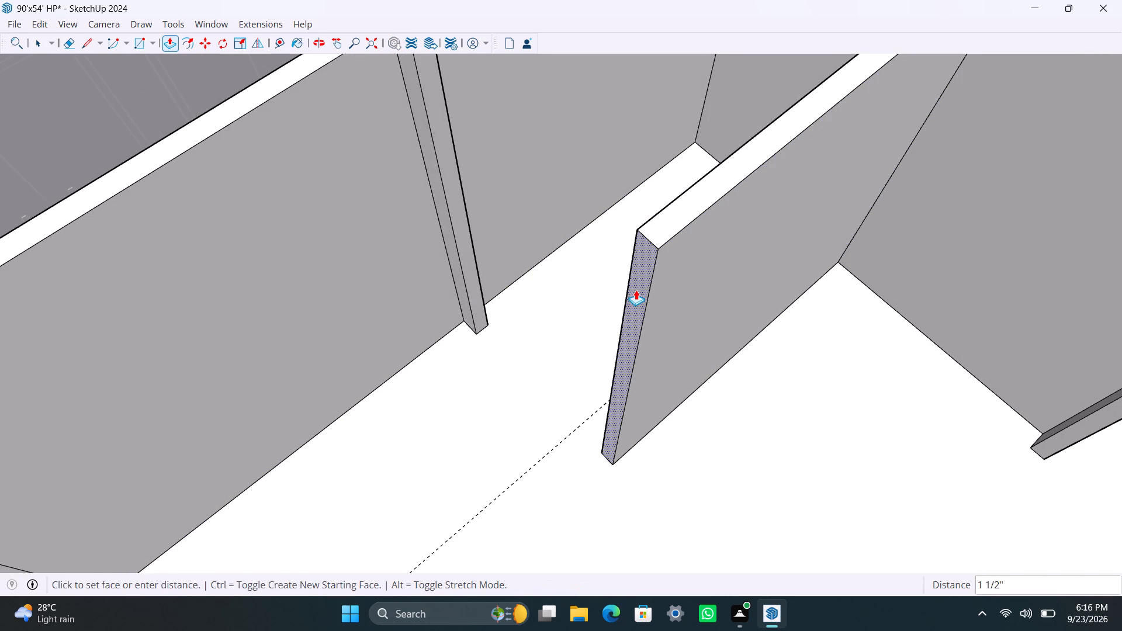
type("4.5\"")
key("Return")
key("space")
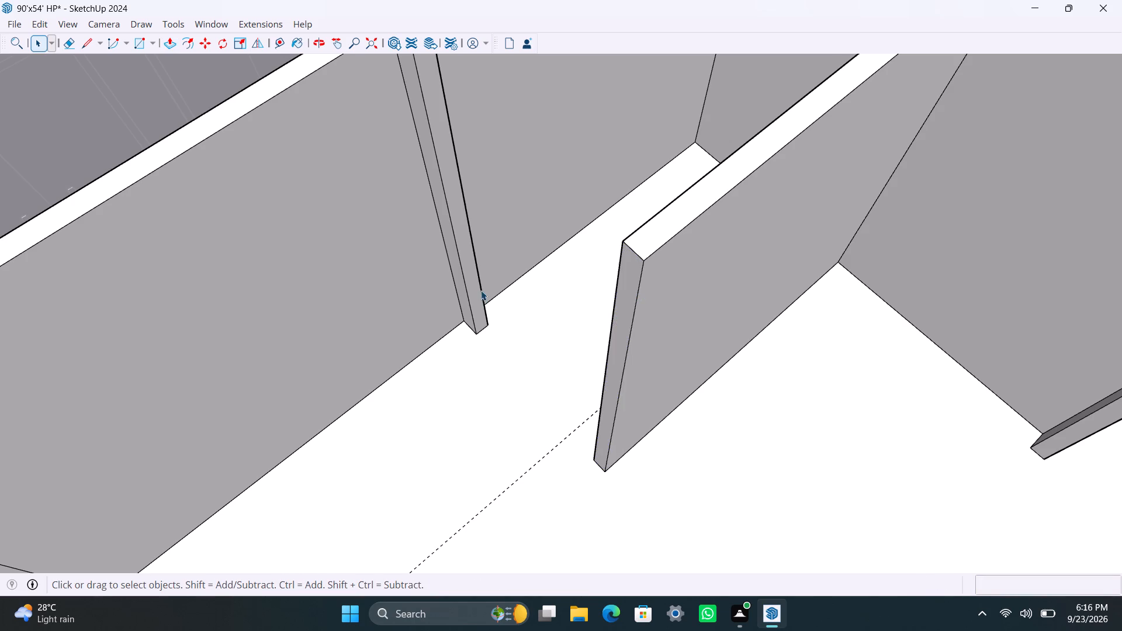
Copy the extended partition's vertical end edge 4.5" back along its face towards the outer wall to outline a strip.
scroll(532, 348, "down", 3)
middle_click_drag(520, 396, 846, 403)
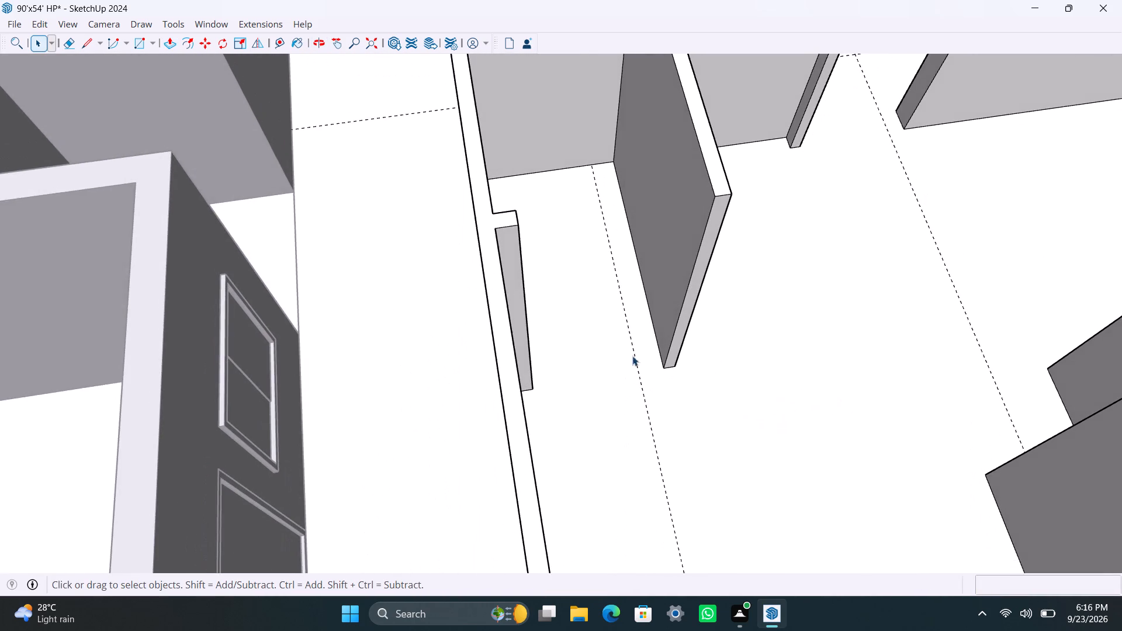
scroll(613, 357, "down", 4)
middle_click_drag(614, 380, 603, 479, "shift")
scroll(609, 470, "up", 4)
middle_click_drag(615, 474, 653, 484)
scroll(655, 460, "up", 5)
left_click(666, 438)
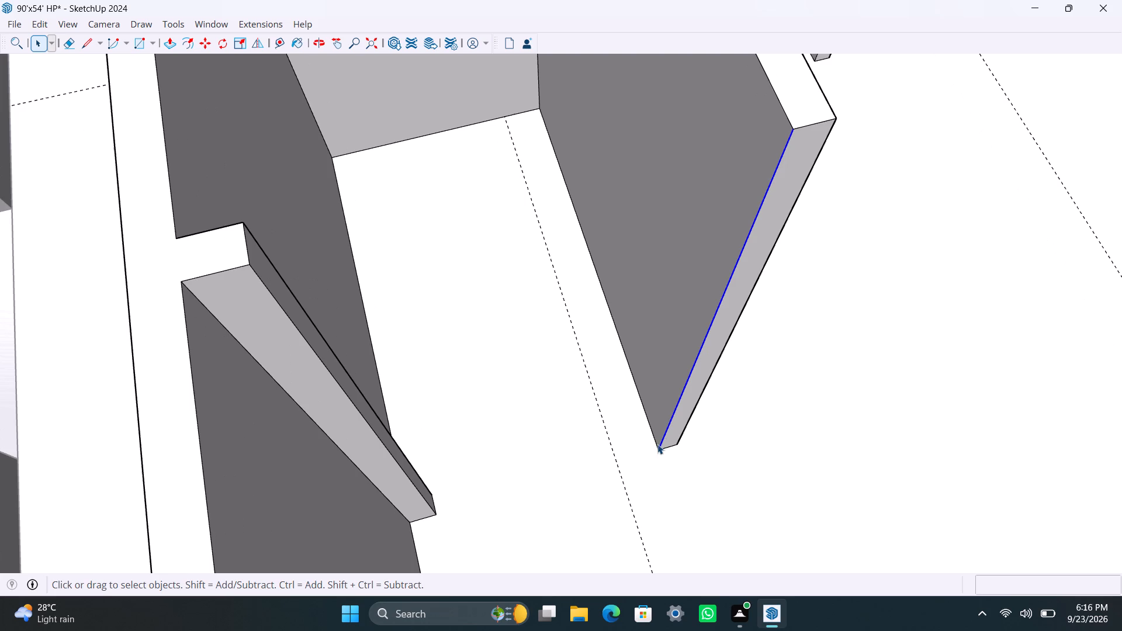
key("m")
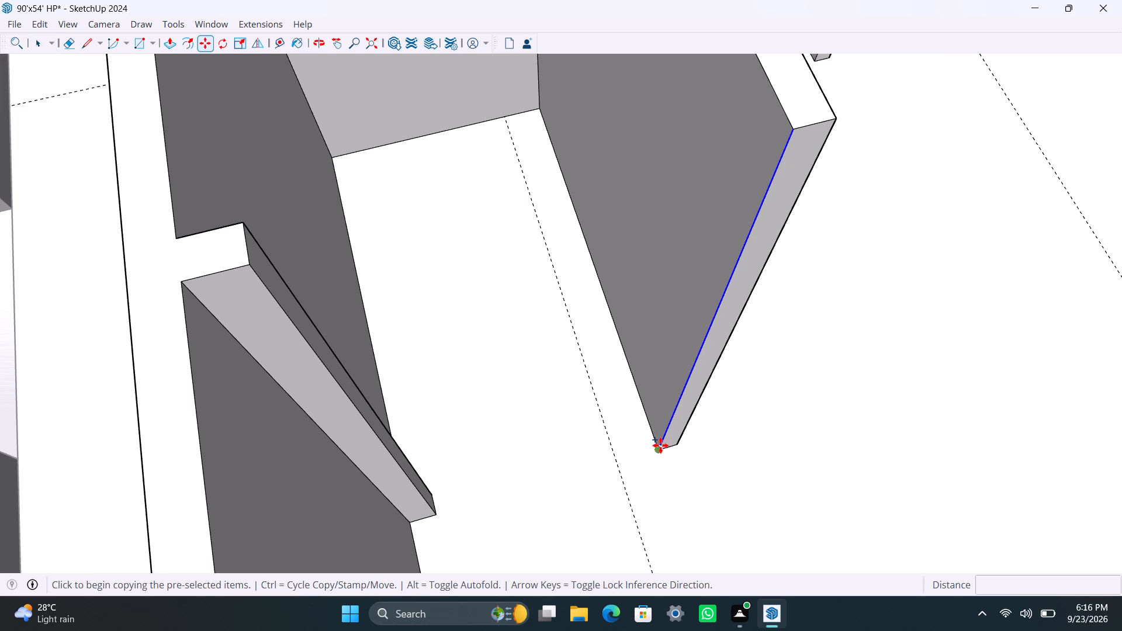
left_click(660, 445)
type("4.5\"")
key("Return")
key("space")
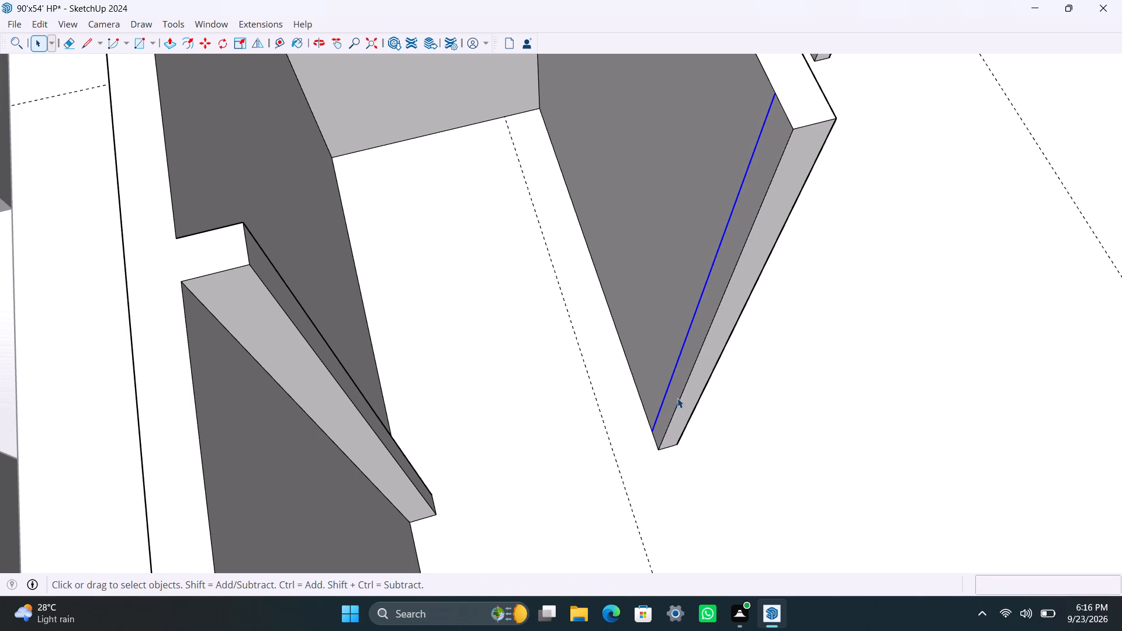
Place a guide line 3' from the end of the 6" stub, parallel to the outer wall.
key("t")
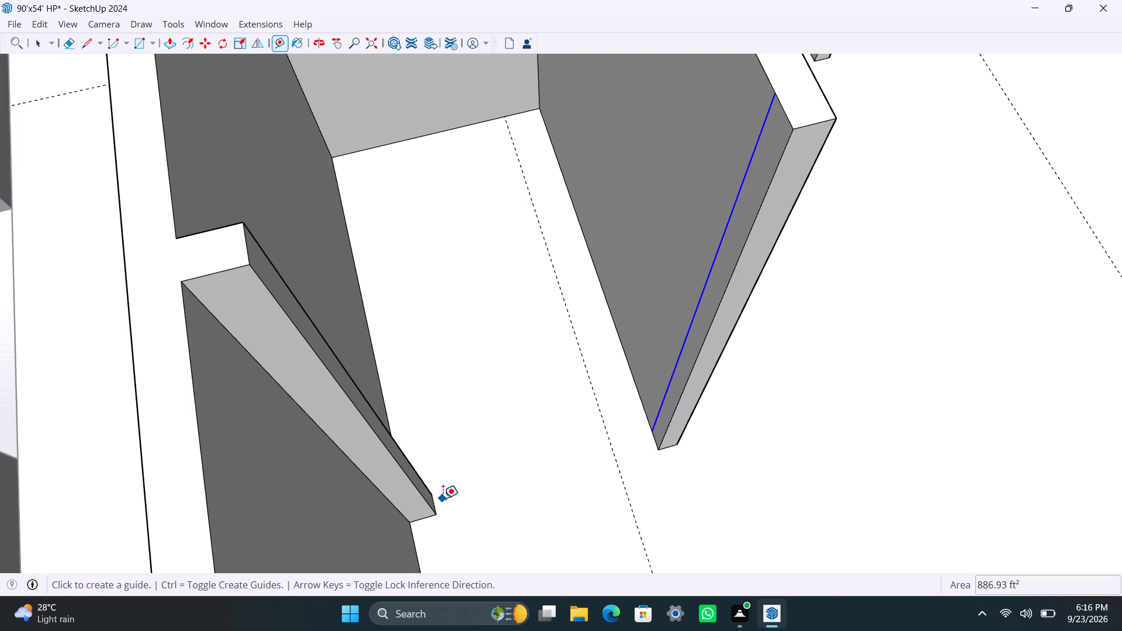
scroll(433, 502, "up", 8)
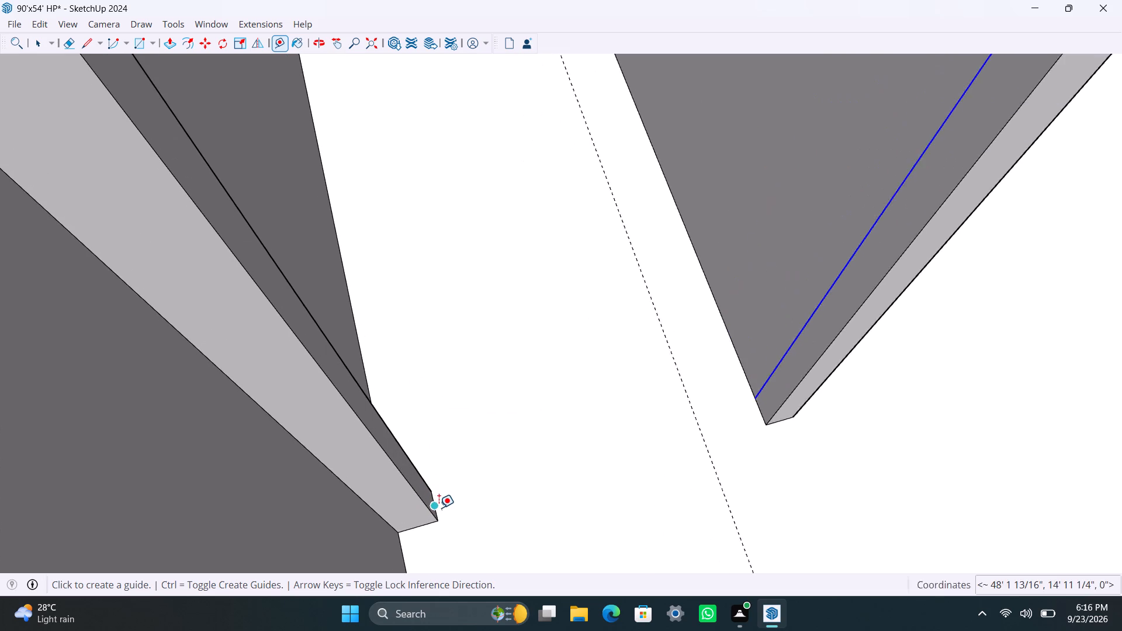
left_click(440, 508)
key("space")
key("t")
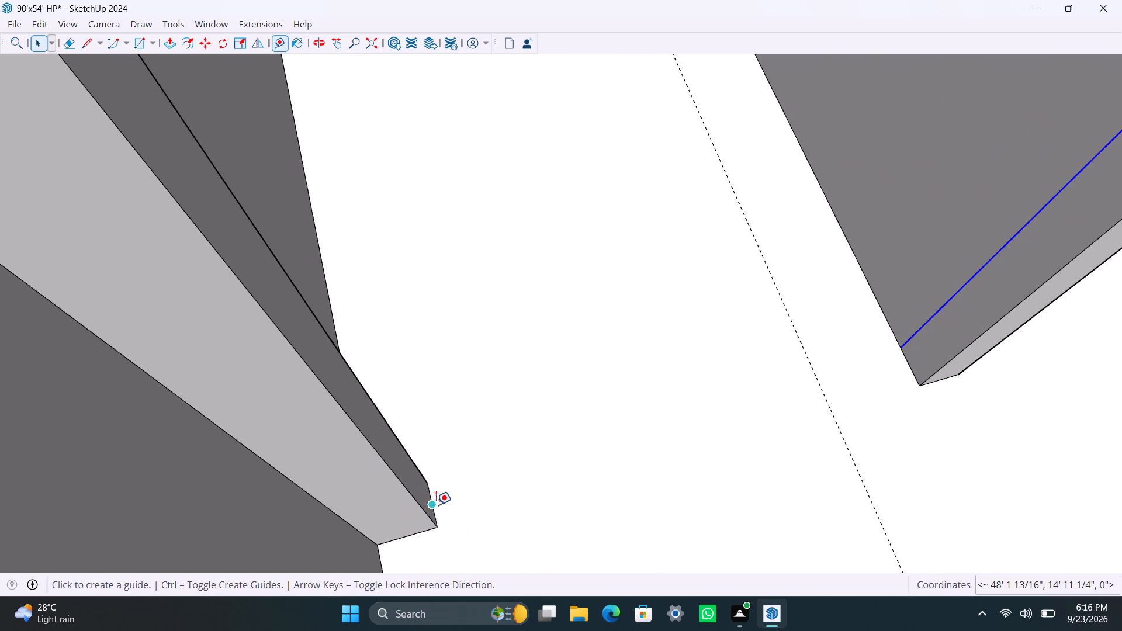
left_click(435, 502)
type("3'")
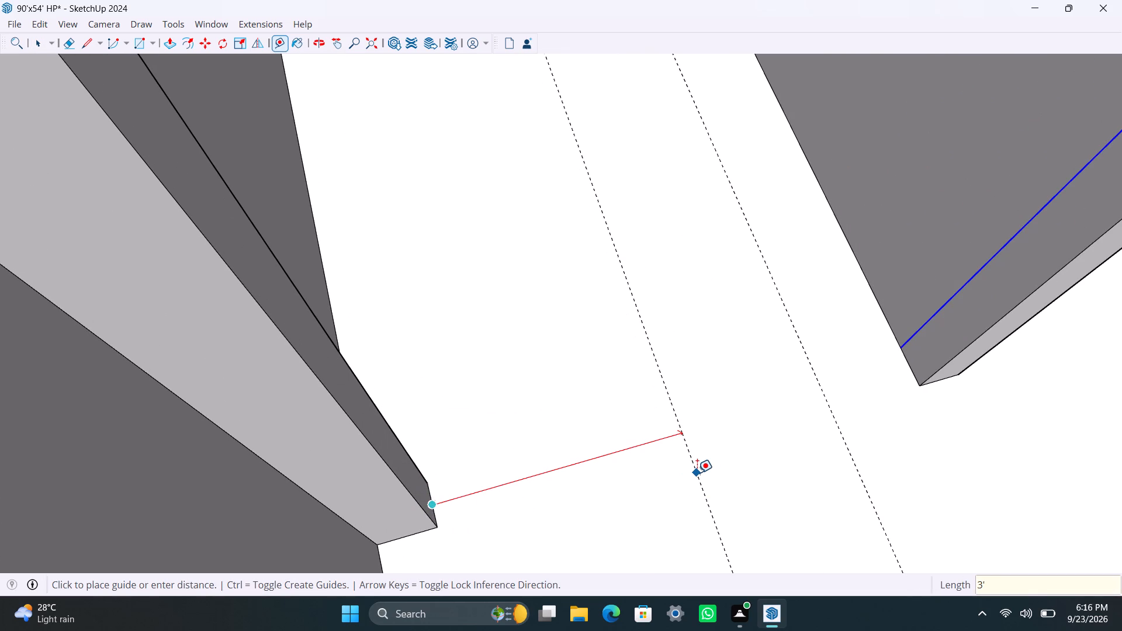
key("Return")
key("space")
Push/Pull the 4.5" strip at the partition's end towards the stub to meet the 3' guide line.
left_click(958, 335)
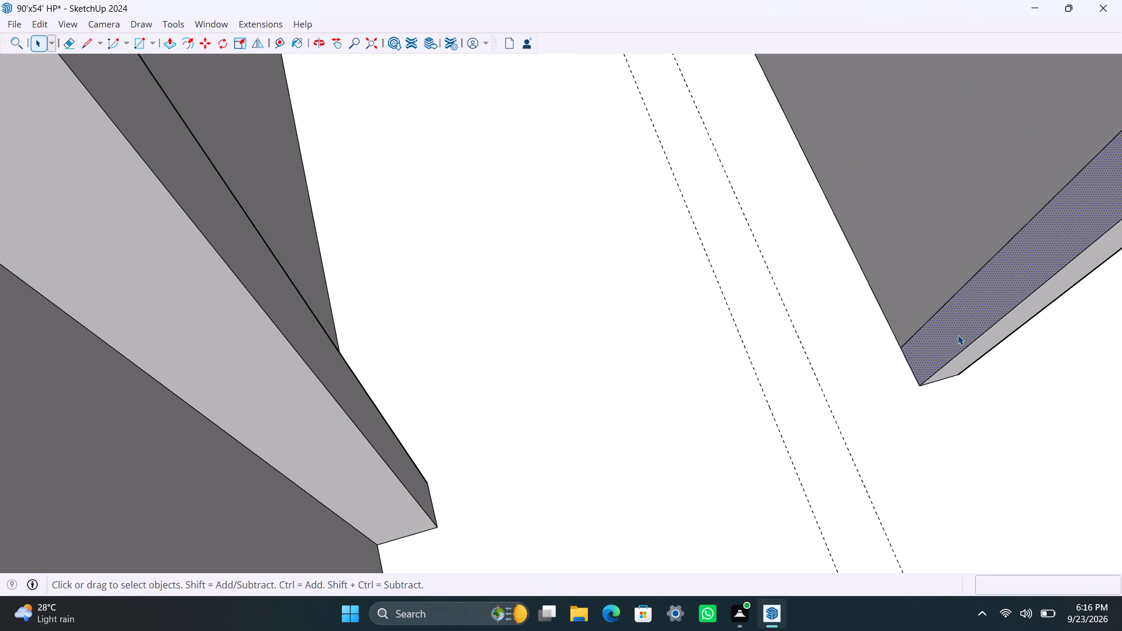
key("p")
left_click_drag(958, 335, 818, 511)
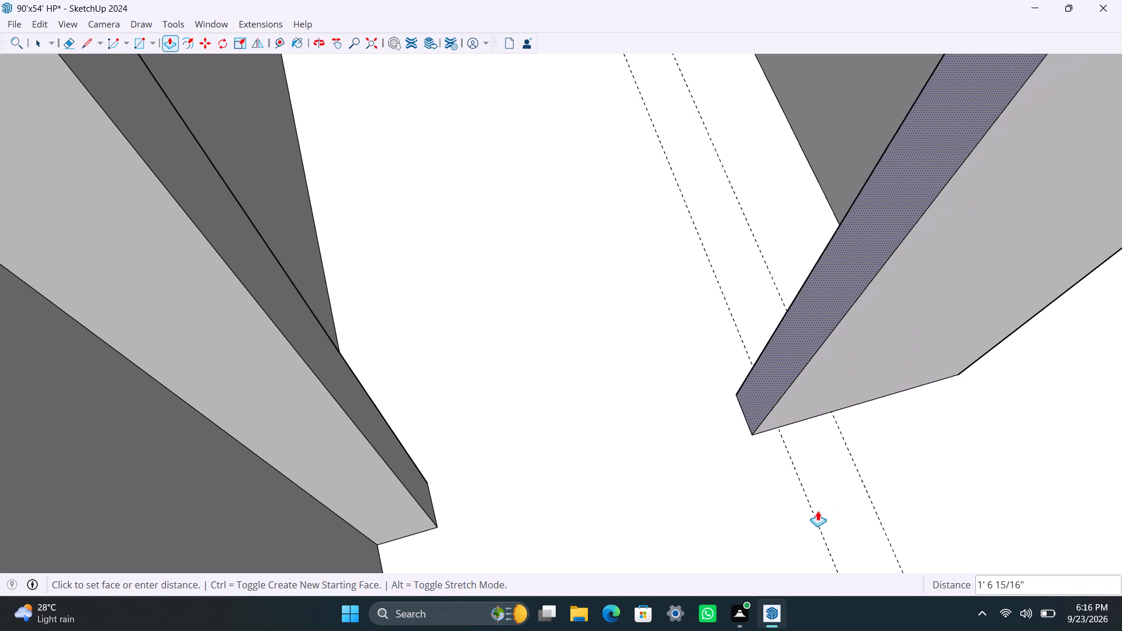
left_click_drag(818, 511, 815, 518)
key("space")
Copy the top edge of the new short wall's end face 3' down to divide that face.
scroll(783, 441, "down", 12)
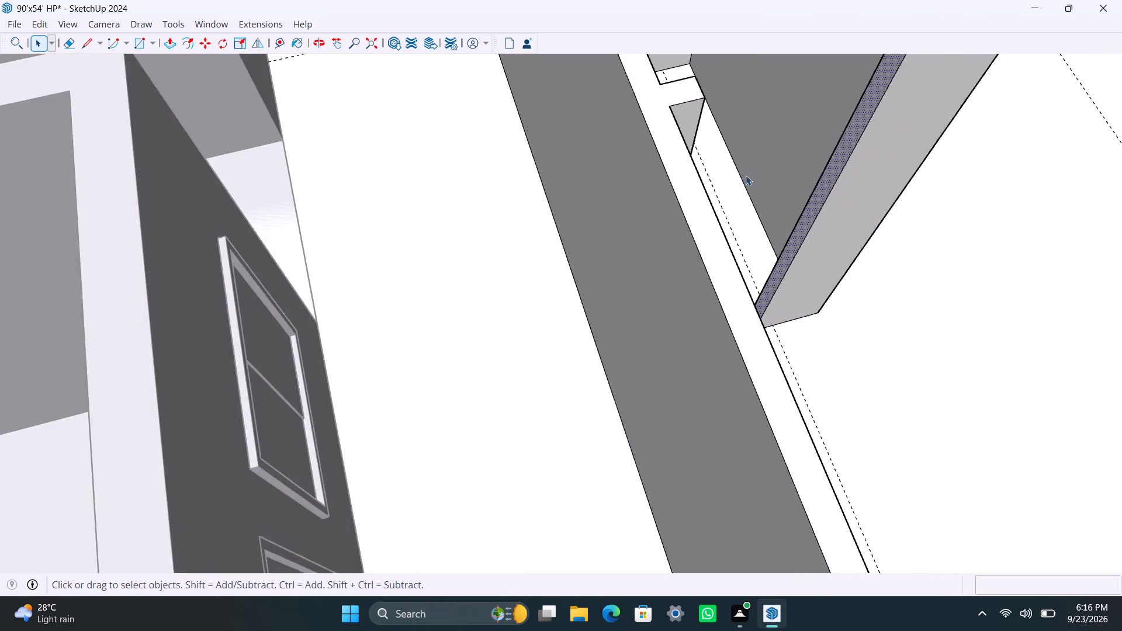
middle_click_drag(803, 221, 775, 273)
scroll(775, 255, "down", 3)
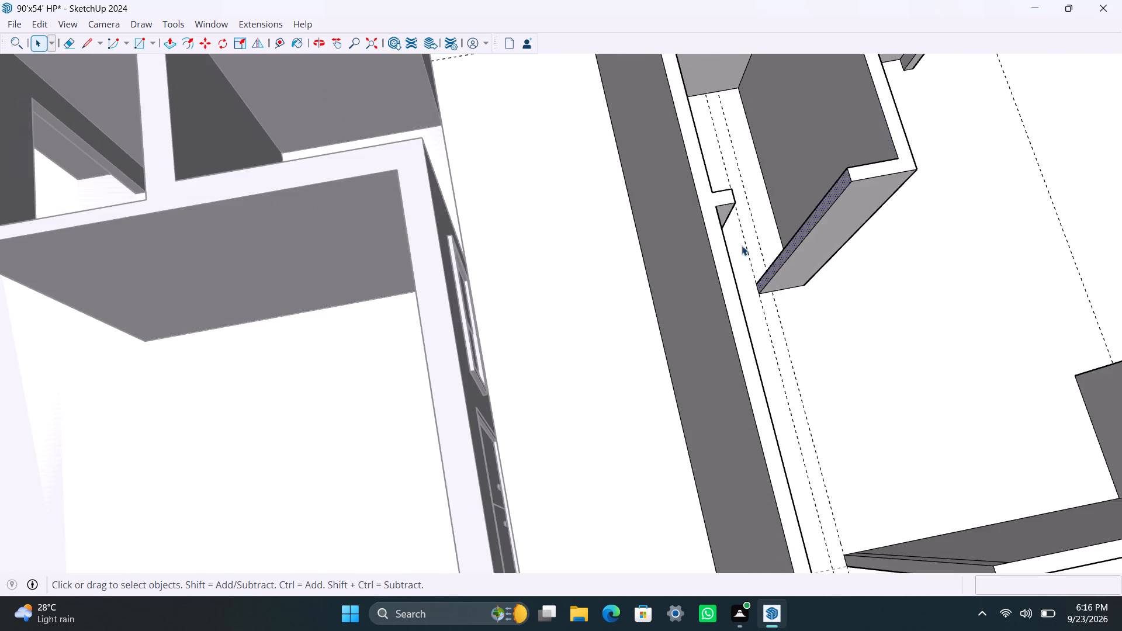
middle_click_drag(742, 249, 705, 377)
scroll(770, 382, "up", 7)
scroll(848, 377, "up", 2)
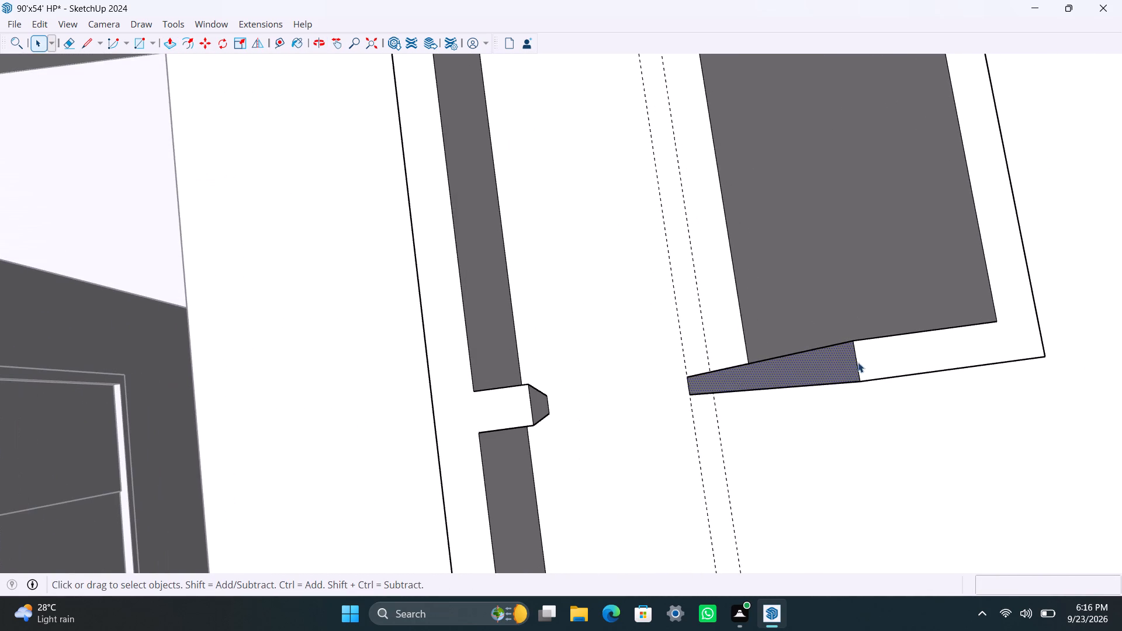
left_click(858, 362)
key("m")
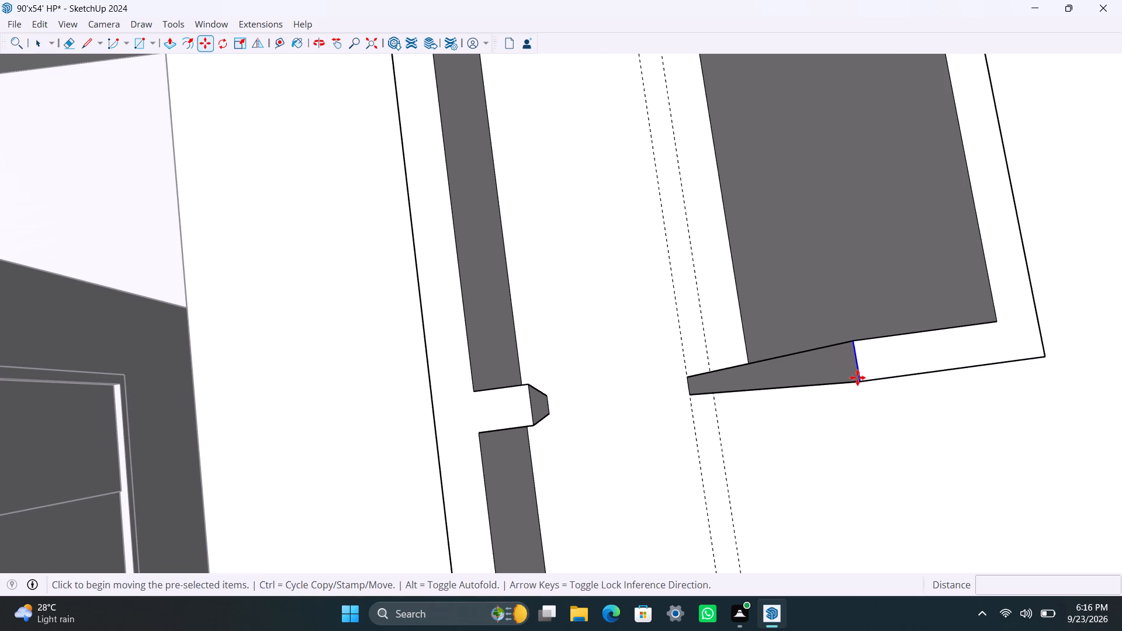
left_click(861, 389)
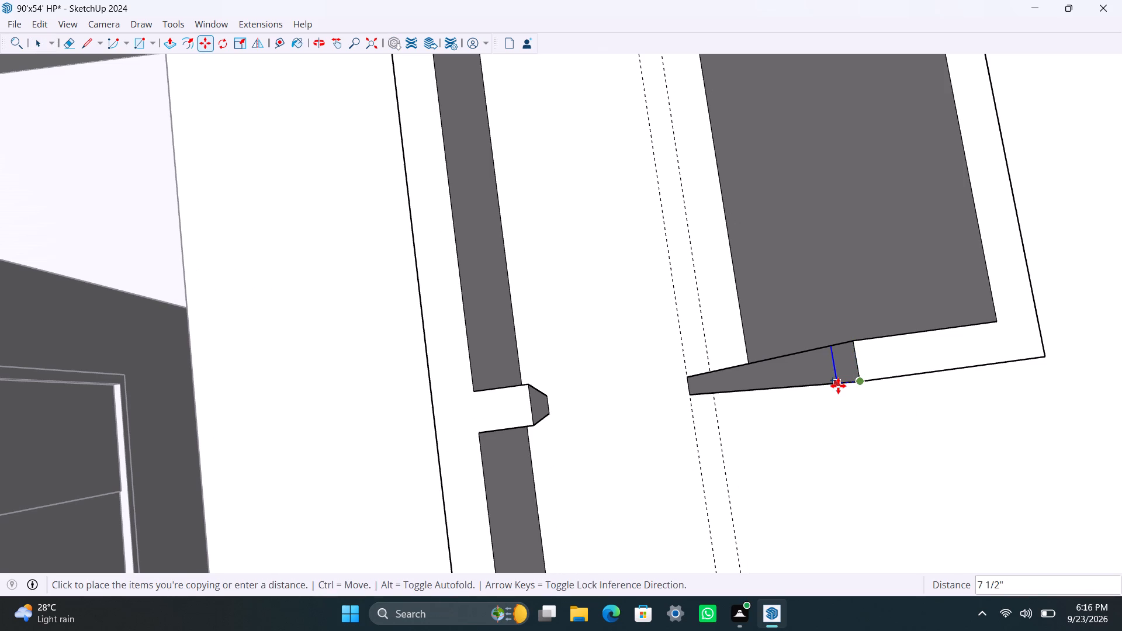
type("3'")
key("Return")
key("space")
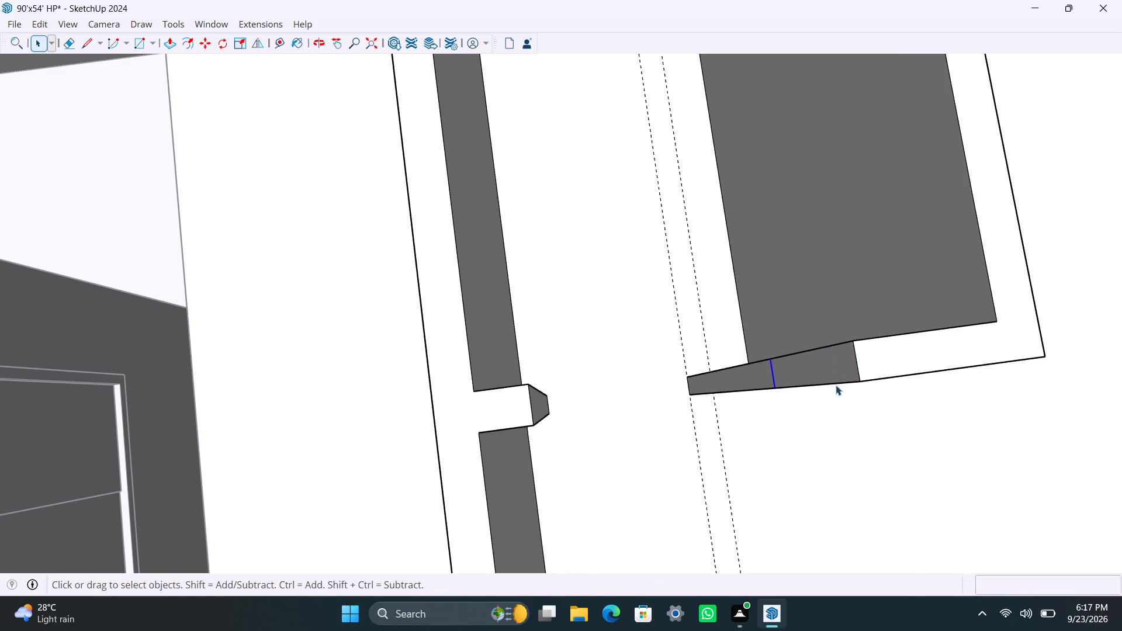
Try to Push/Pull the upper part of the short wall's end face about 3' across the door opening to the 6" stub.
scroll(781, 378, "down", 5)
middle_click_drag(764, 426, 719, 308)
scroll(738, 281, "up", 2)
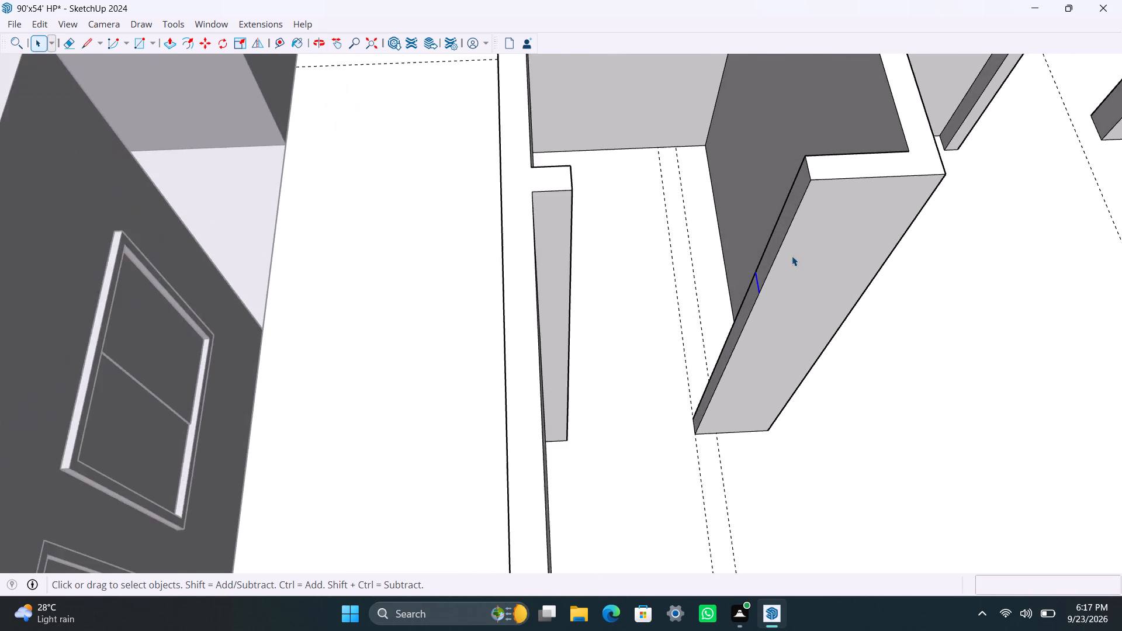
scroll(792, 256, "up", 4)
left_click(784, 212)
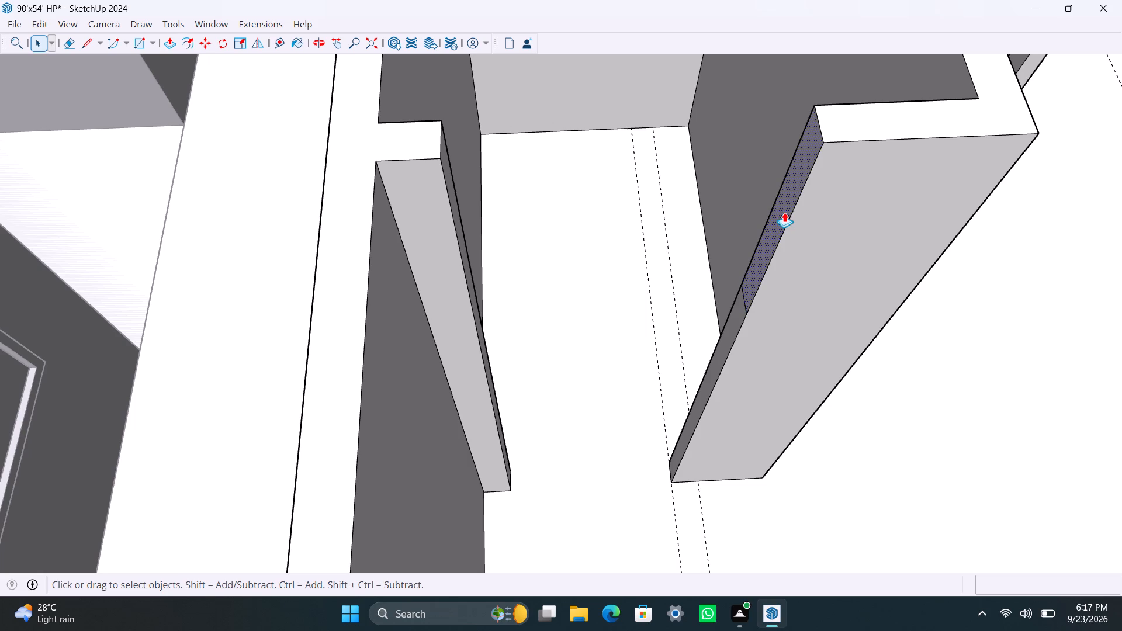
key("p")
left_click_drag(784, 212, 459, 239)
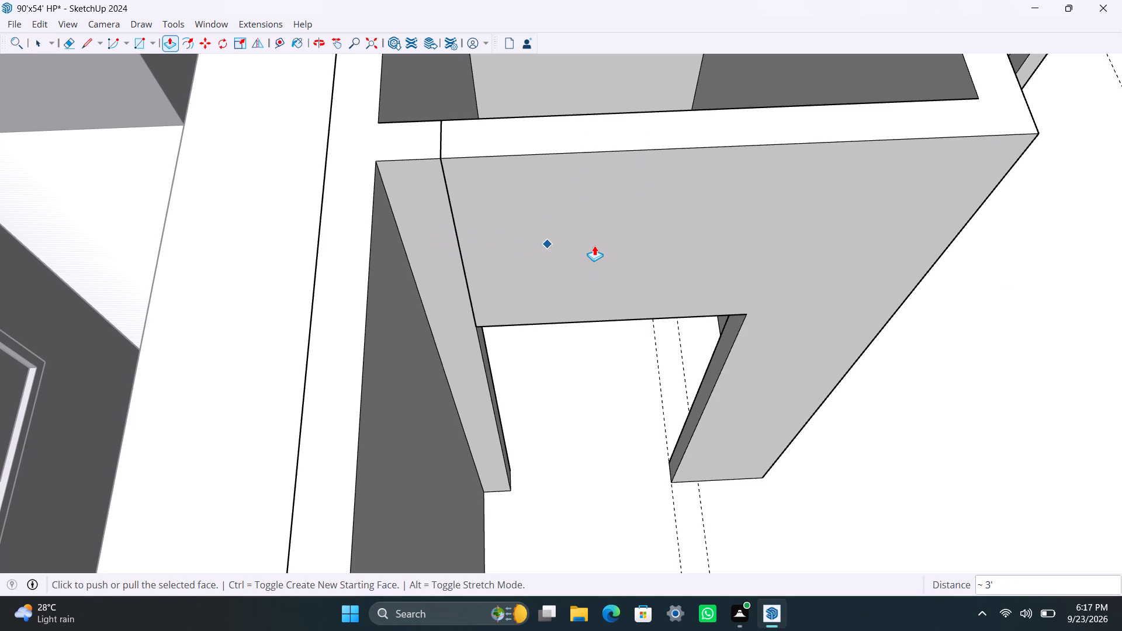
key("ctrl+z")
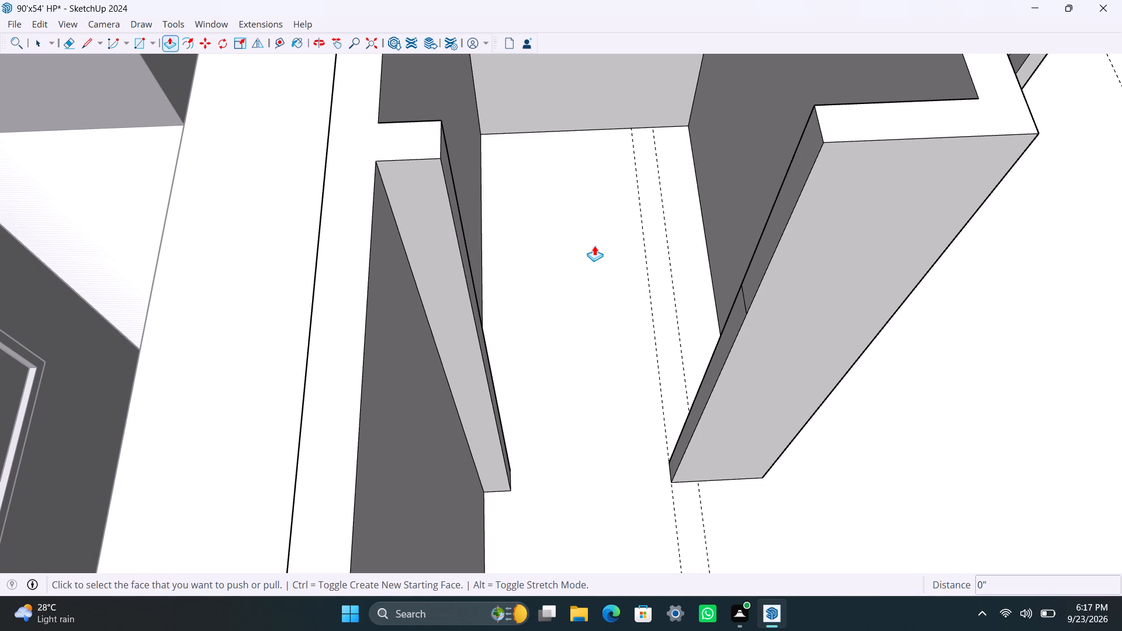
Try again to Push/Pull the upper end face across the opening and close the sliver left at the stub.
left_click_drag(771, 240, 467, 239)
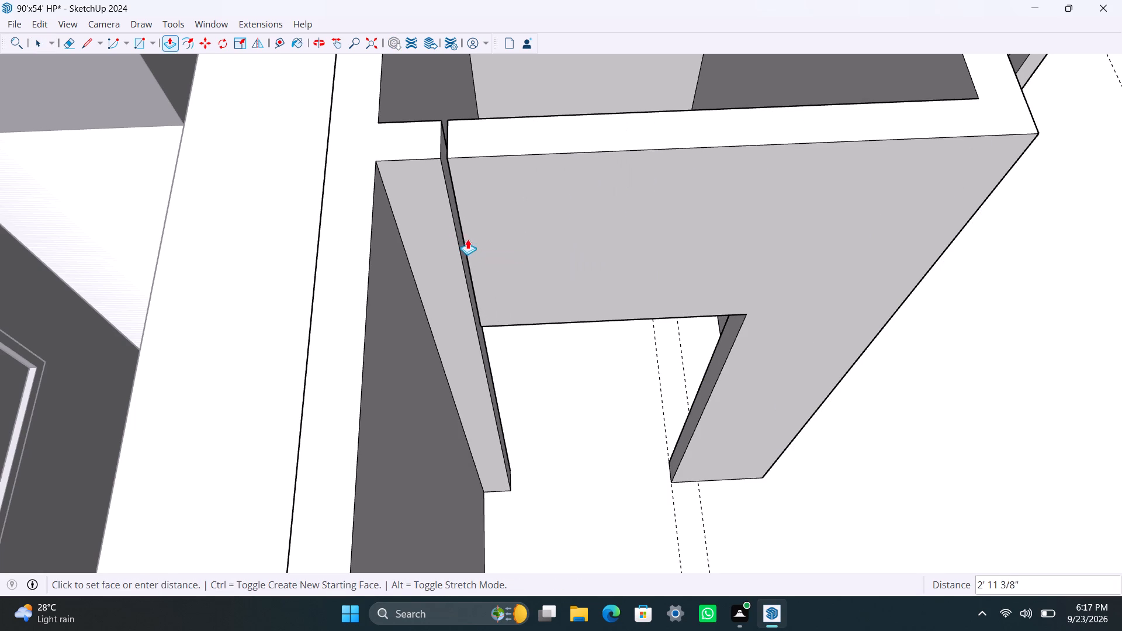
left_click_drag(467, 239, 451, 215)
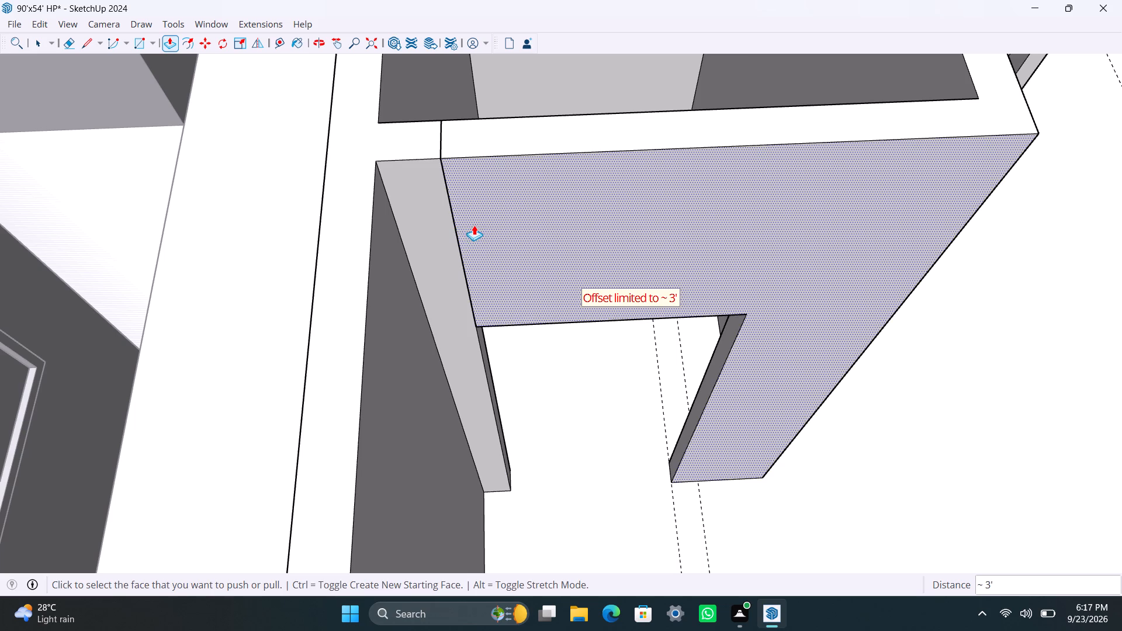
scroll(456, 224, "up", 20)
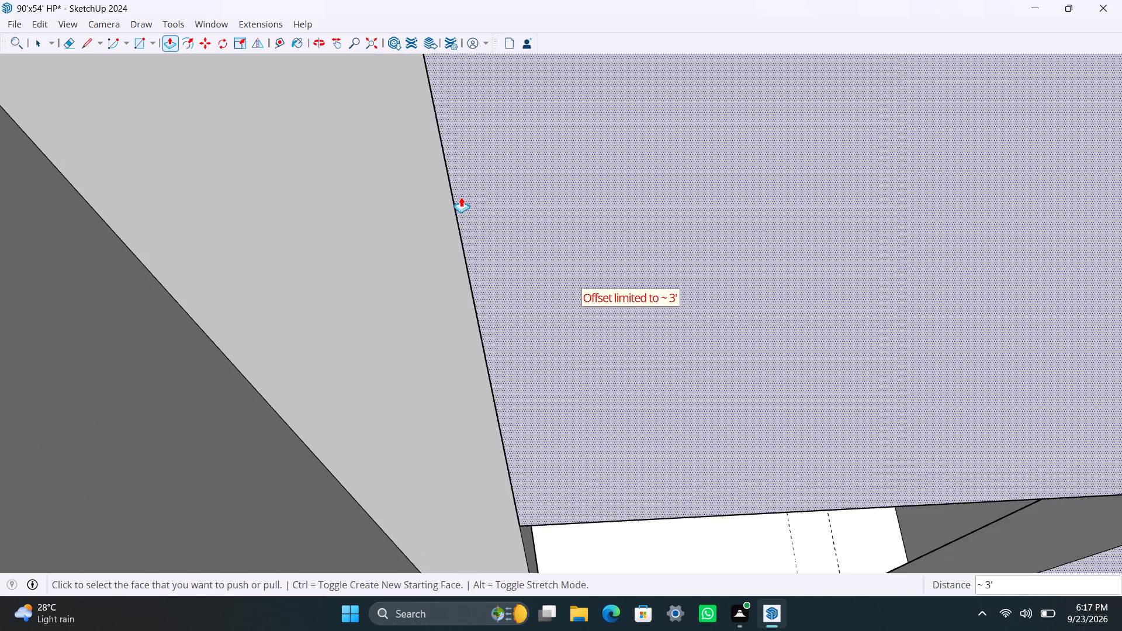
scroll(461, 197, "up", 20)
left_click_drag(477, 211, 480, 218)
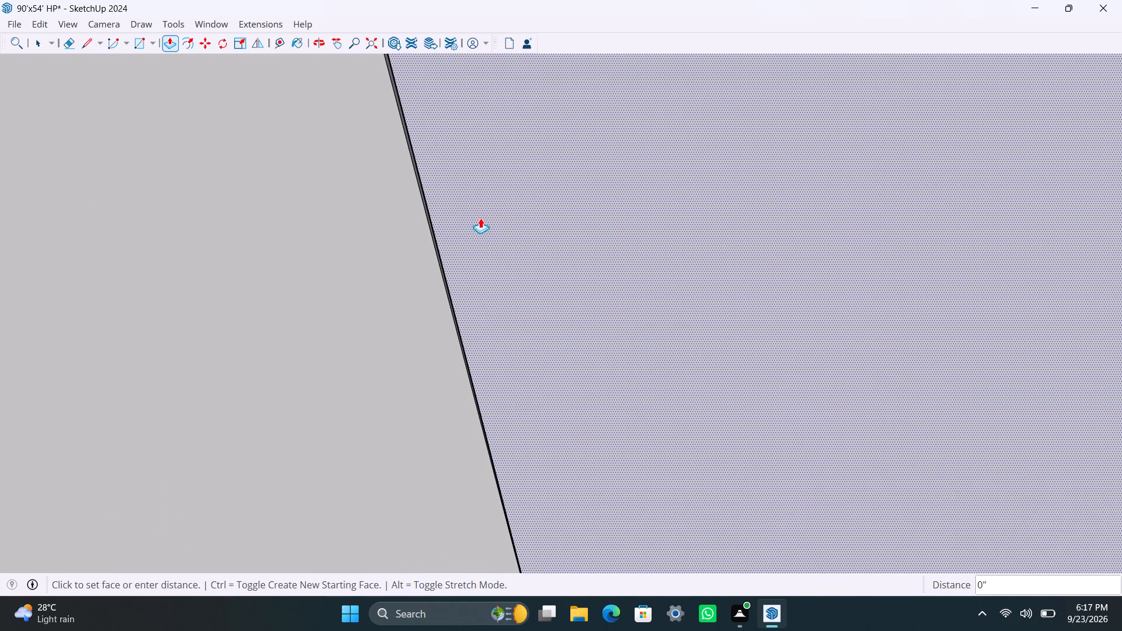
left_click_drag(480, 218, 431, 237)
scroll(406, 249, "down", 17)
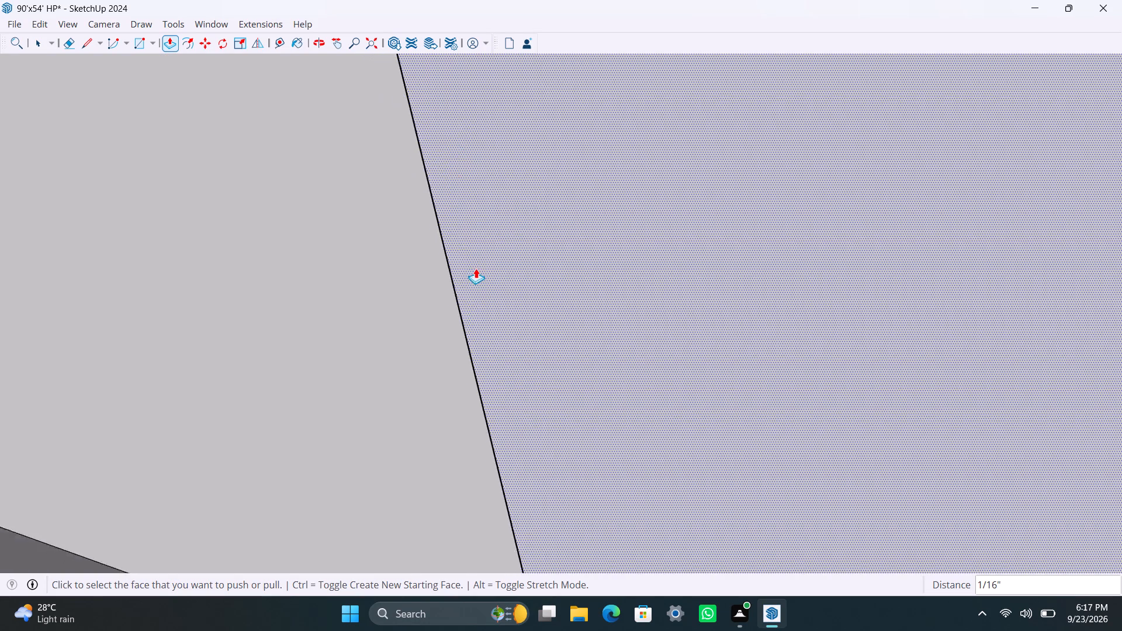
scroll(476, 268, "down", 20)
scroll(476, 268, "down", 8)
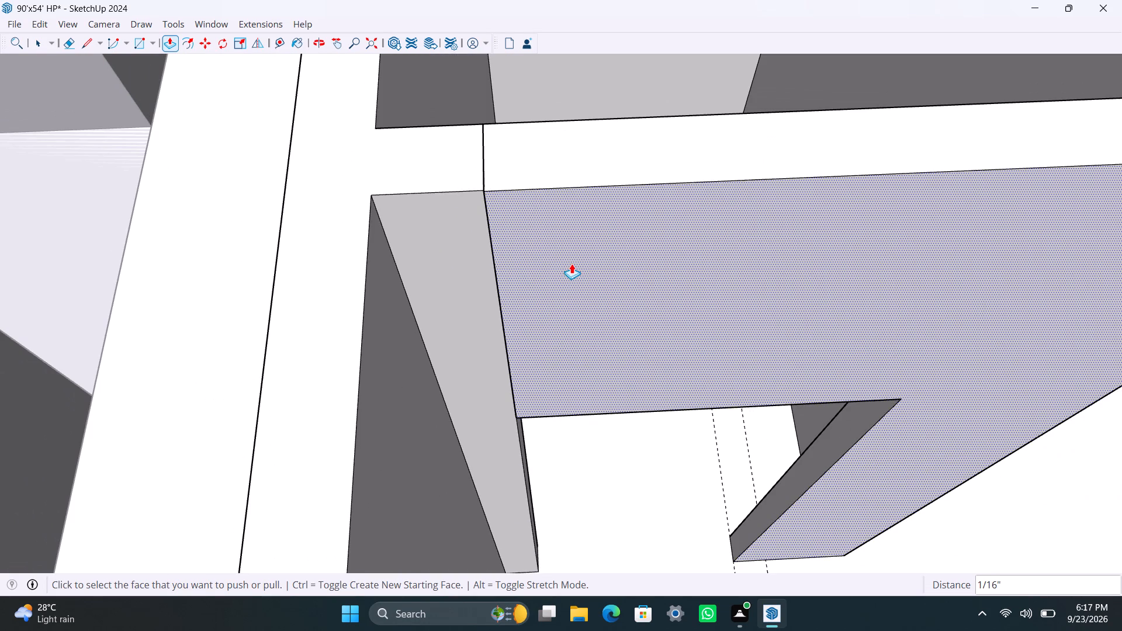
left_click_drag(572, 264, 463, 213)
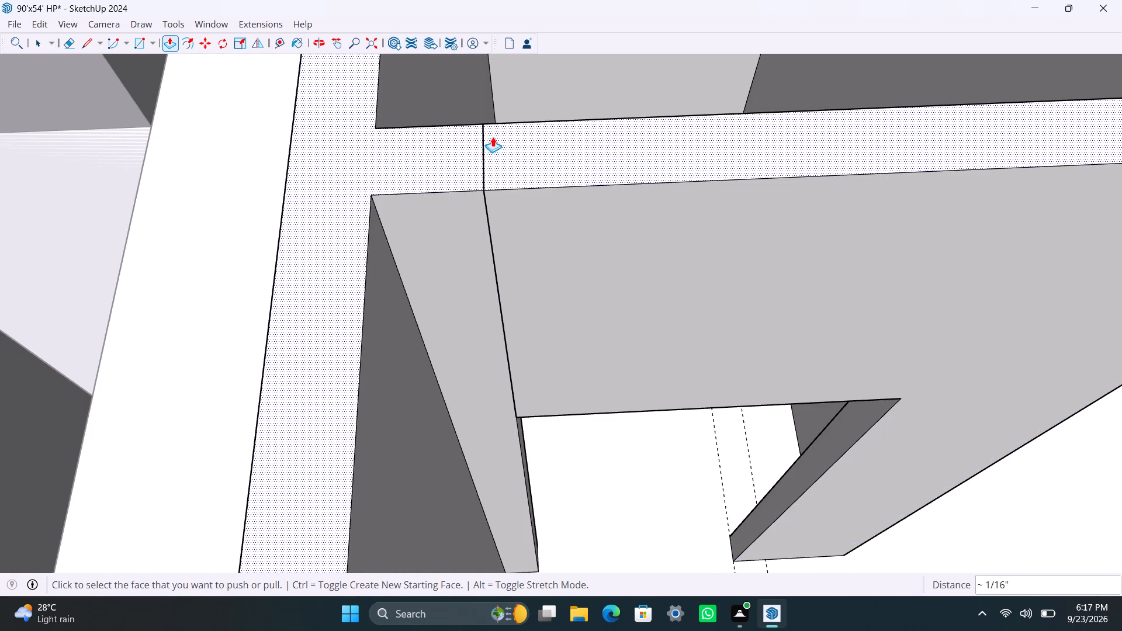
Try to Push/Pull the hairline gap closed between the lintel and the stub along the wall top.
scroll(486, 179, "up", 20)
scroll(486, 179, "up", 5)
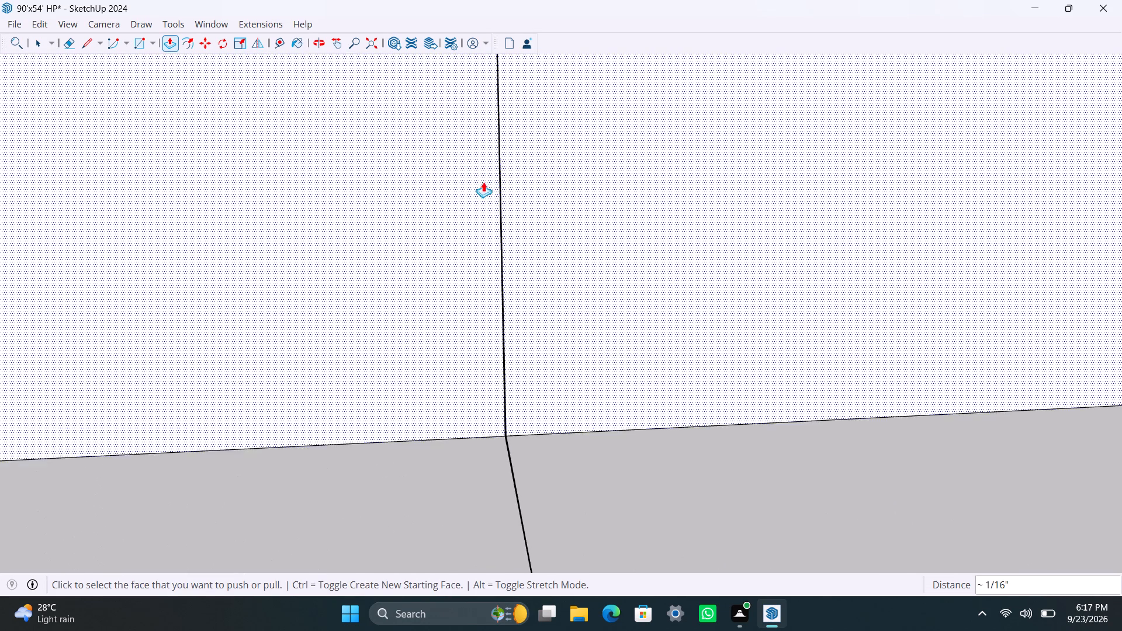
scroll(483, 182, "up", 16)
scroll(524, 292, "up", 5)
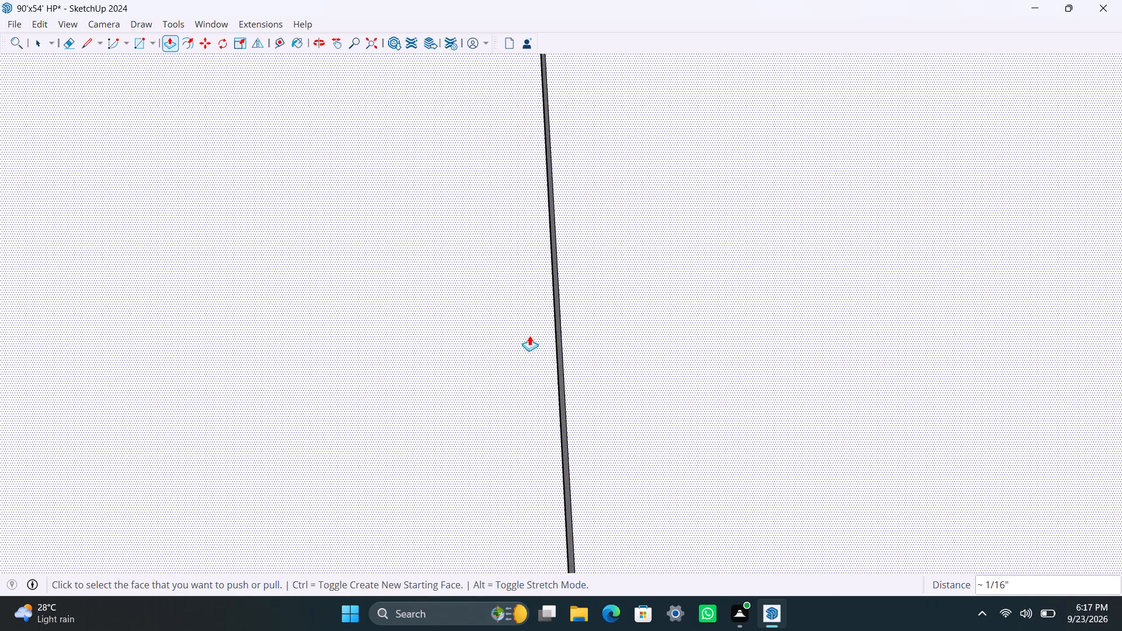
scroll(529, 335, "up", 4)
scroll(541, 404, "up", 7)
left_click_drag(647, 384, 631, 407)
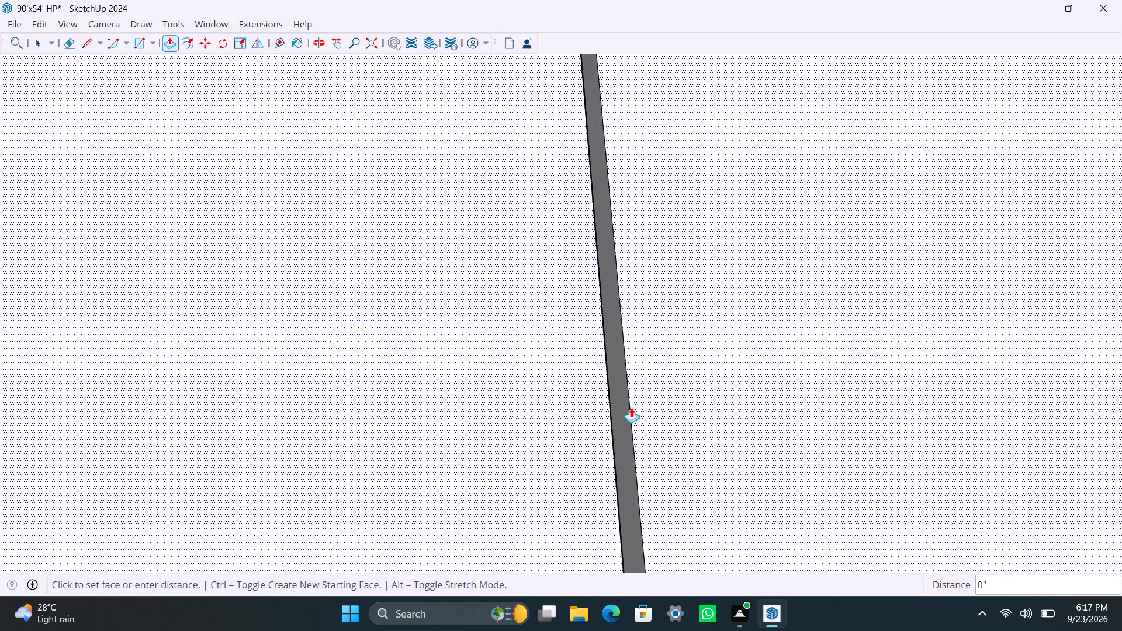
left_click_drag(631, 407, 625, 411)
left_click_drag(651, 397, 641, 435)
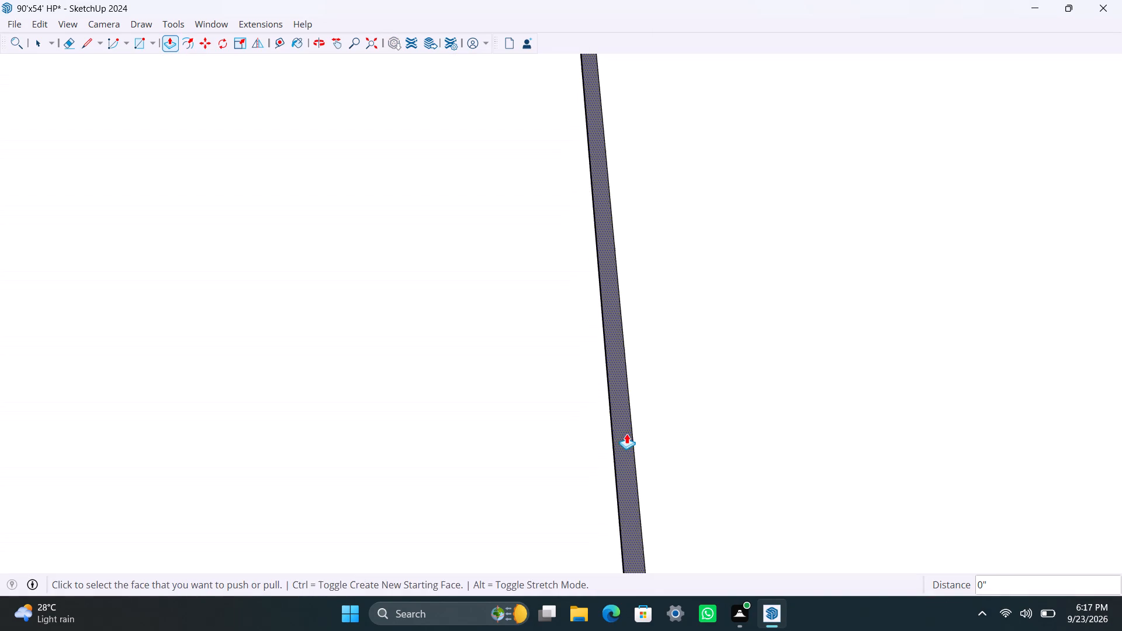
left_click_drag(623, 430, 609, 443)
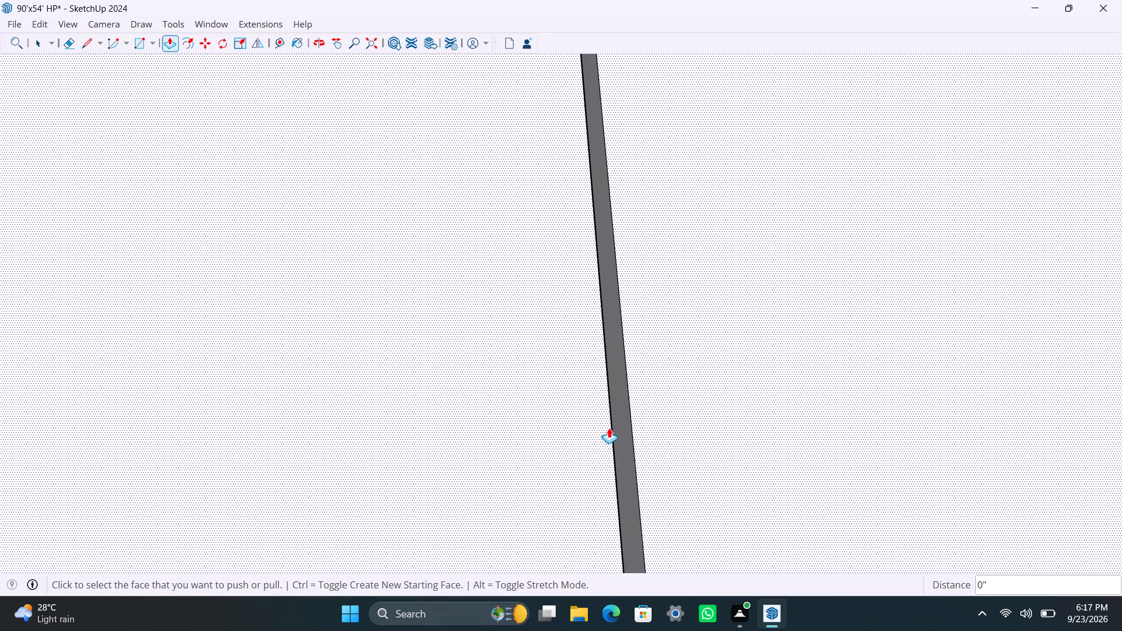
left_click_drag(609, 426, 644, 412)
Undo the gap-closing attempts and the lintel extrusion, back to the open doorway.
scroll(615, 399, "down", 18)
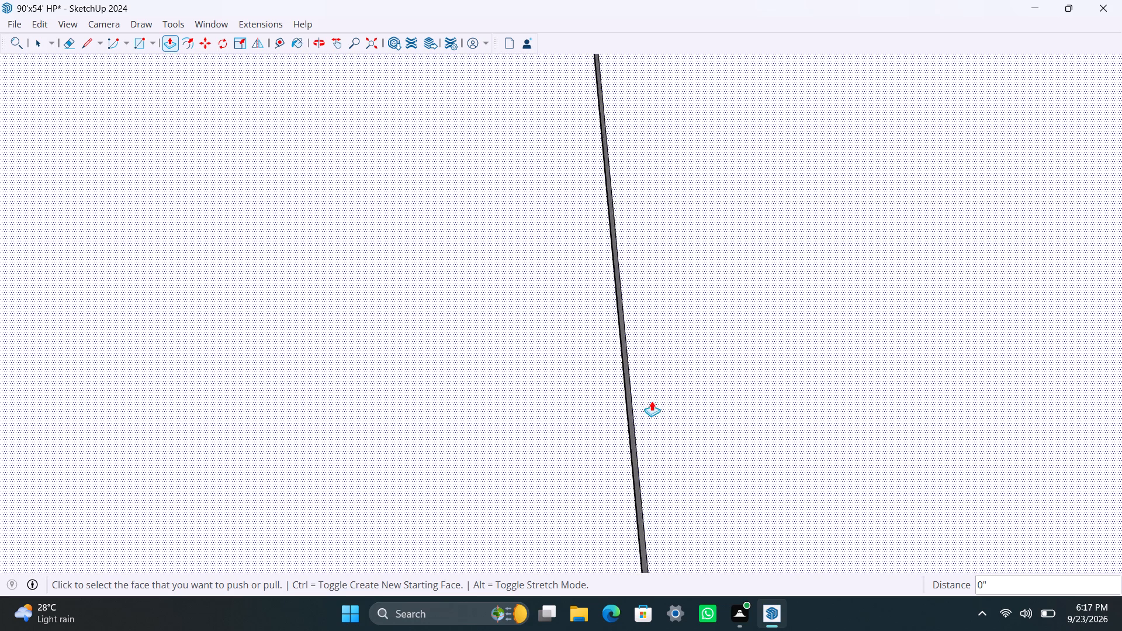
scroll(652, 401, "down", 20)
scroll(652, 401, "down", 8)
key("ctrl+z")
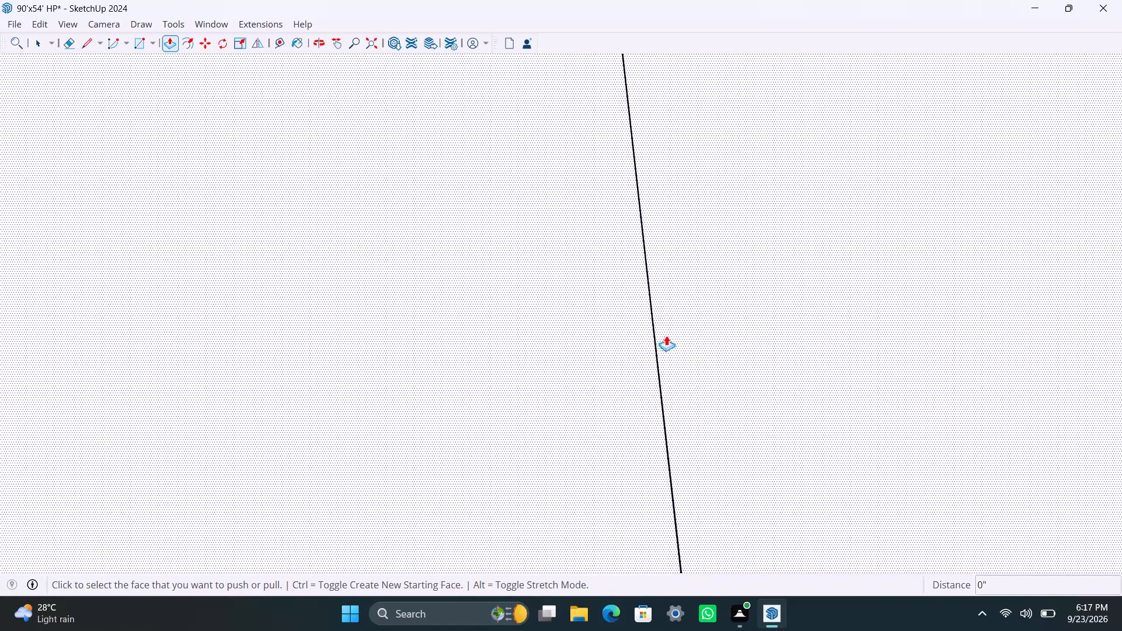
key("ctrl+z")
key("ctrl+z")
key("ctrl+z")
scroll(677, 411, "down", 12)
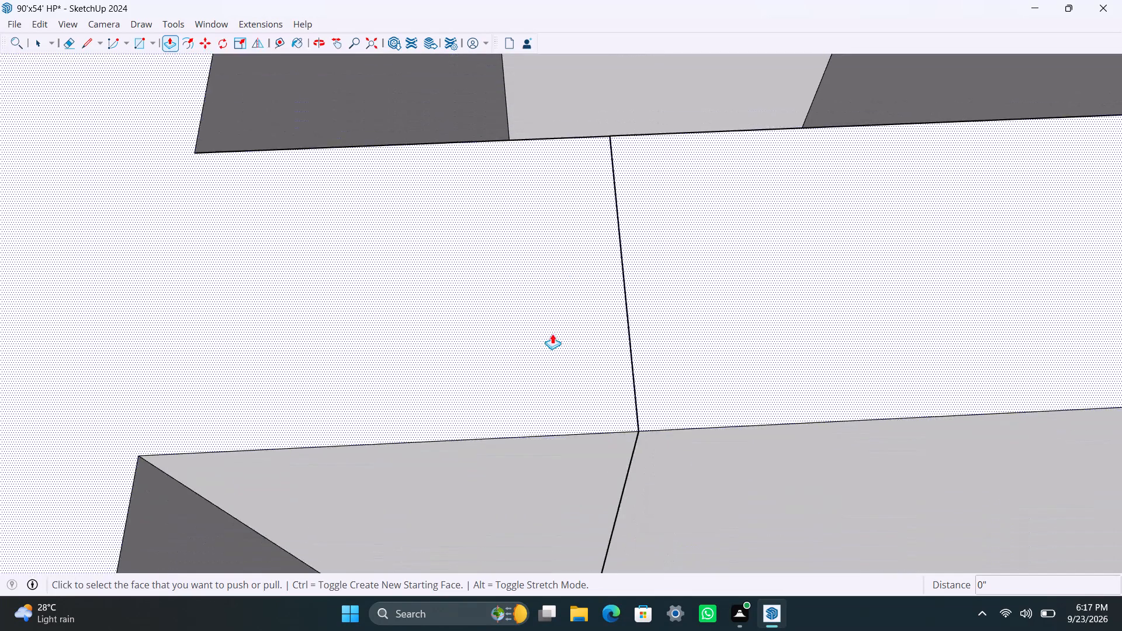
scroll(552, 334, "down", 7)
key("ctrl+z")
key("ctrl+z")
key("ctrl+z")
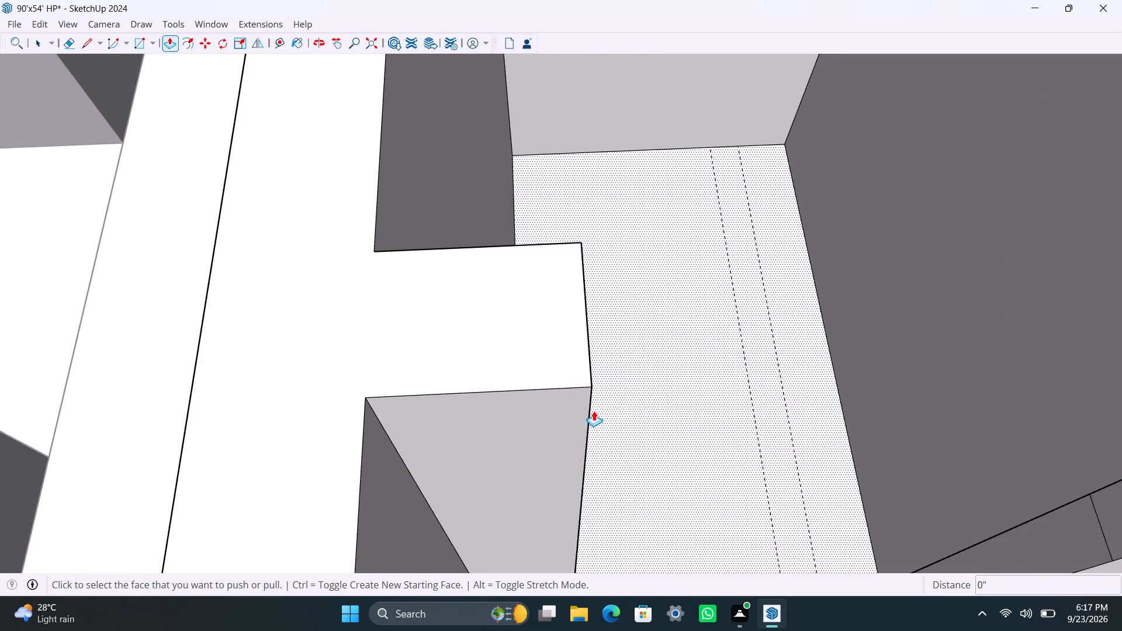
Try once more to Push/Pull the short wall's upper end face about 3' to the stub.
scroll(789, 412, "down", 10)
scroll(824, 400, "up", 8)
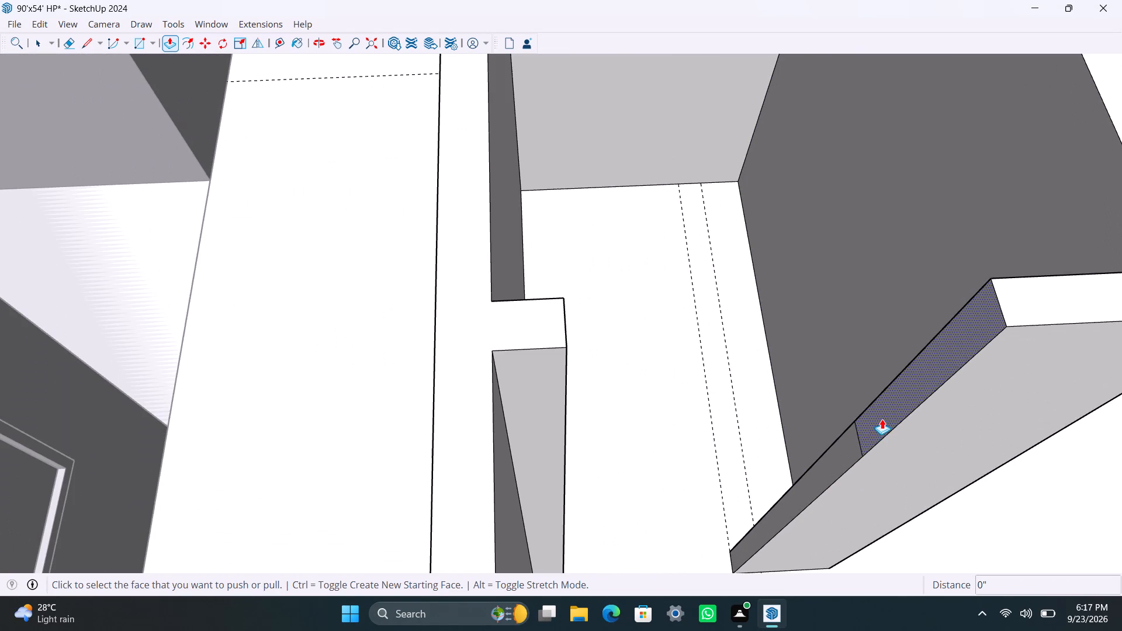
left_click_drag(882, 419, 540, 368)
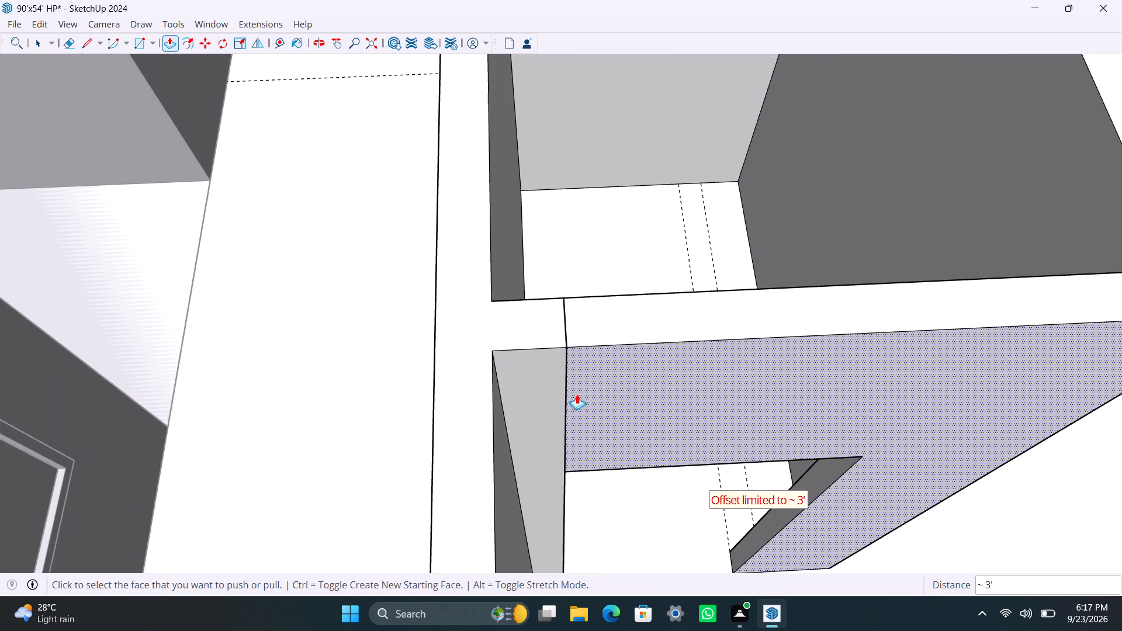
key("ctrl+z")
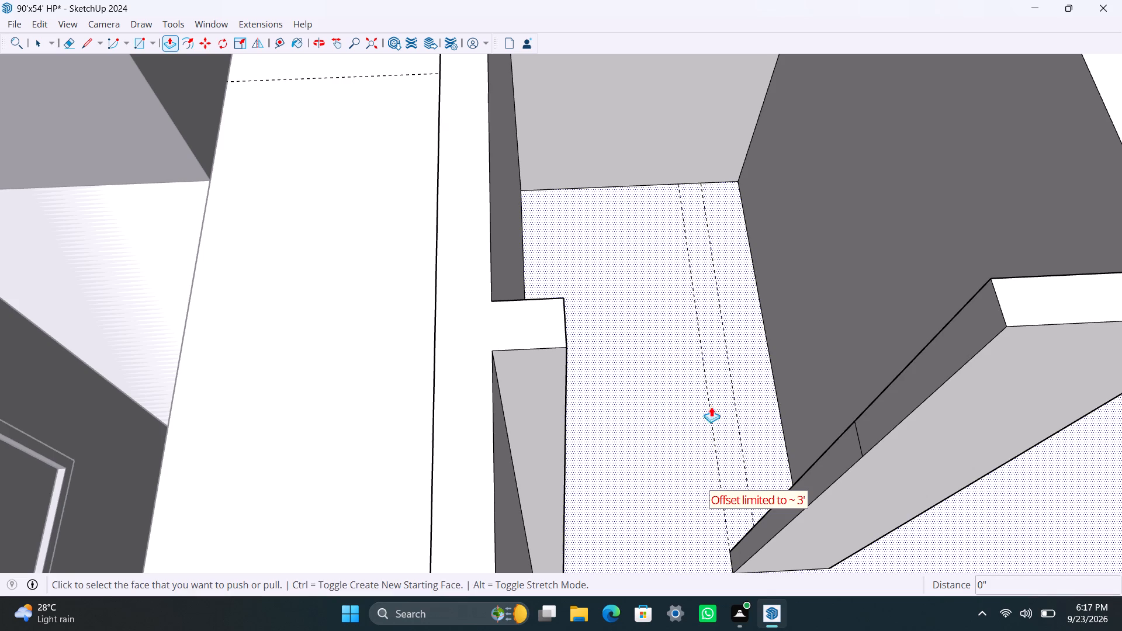
Copy the top edge of the 6" stub's end face 3' down to divide that face.
key("space")
middle_click_drag(787, 405, 448, 382)
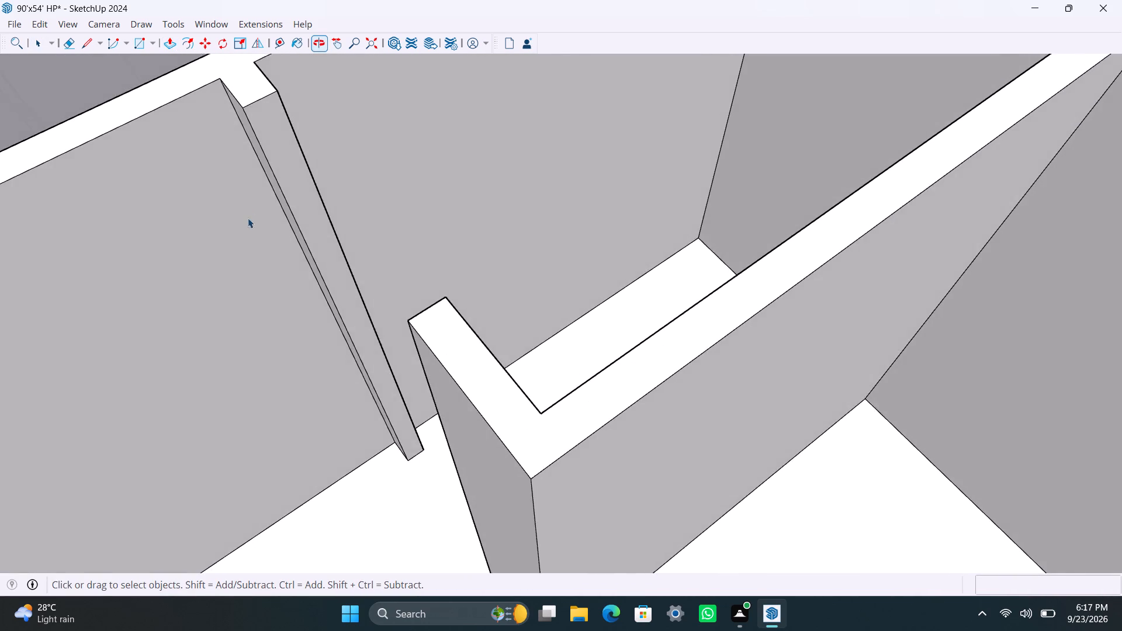
scroll(261, 108, "up", 2)
left_click(250, 89)
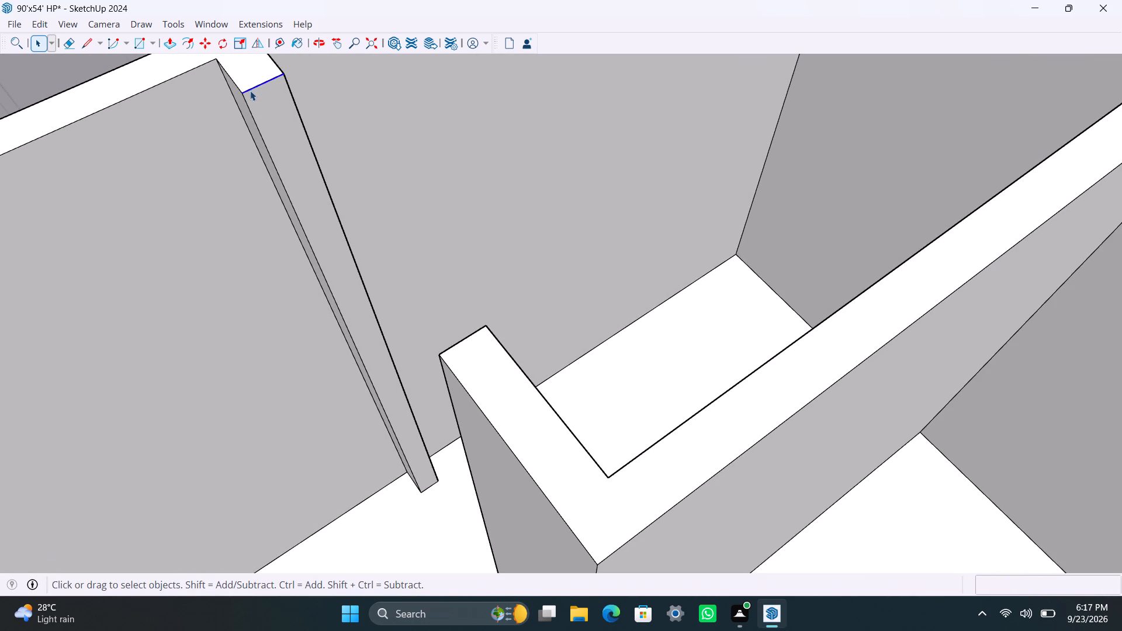
key("m")
left_click_drag(247, 96, 250, 105)
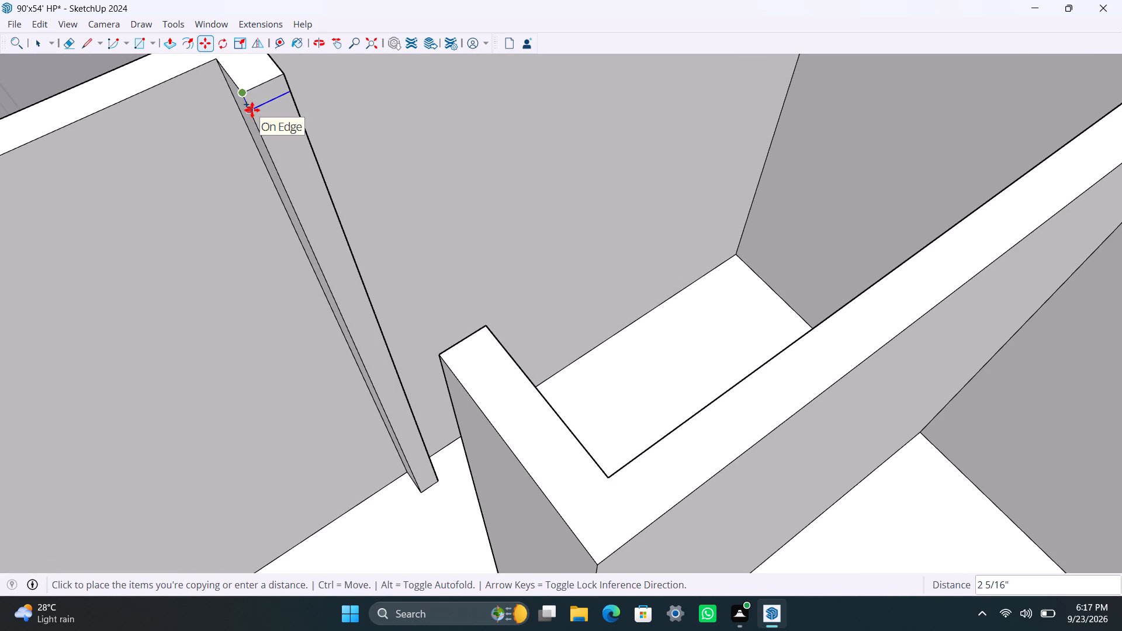
key("3")
key("apostrophe")
key("Return")
key("space")
Push/Pull the upper part of the stub's end face across the opening to the short wall's end, forming the door lintel.
left_click(300, 160)
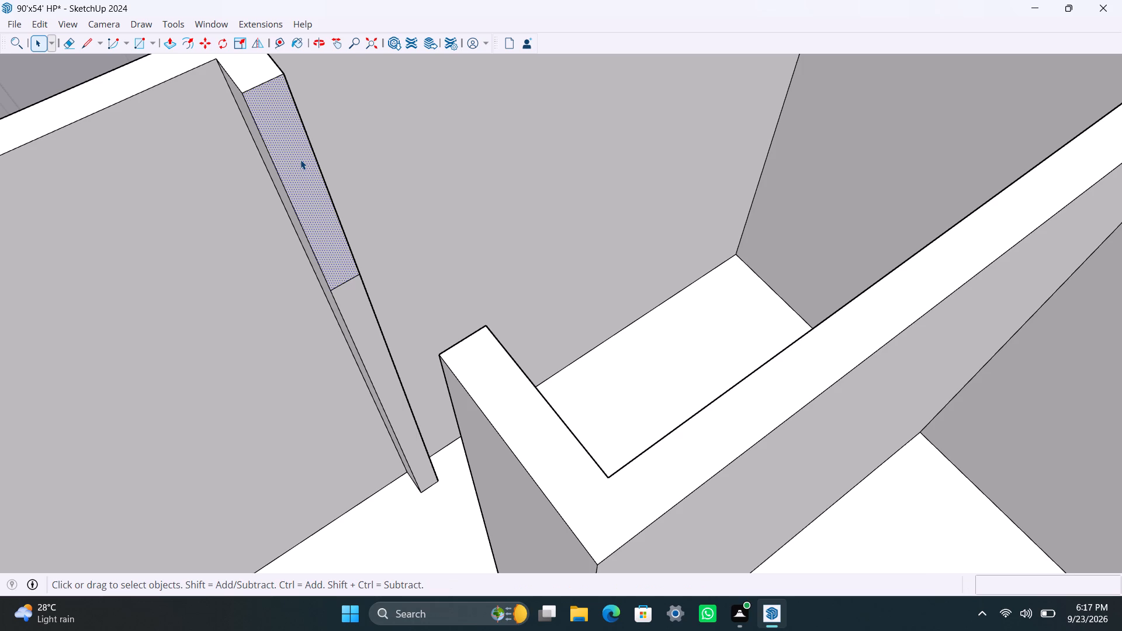
key("p")
left_click_drag(300, 159, 477, 299)
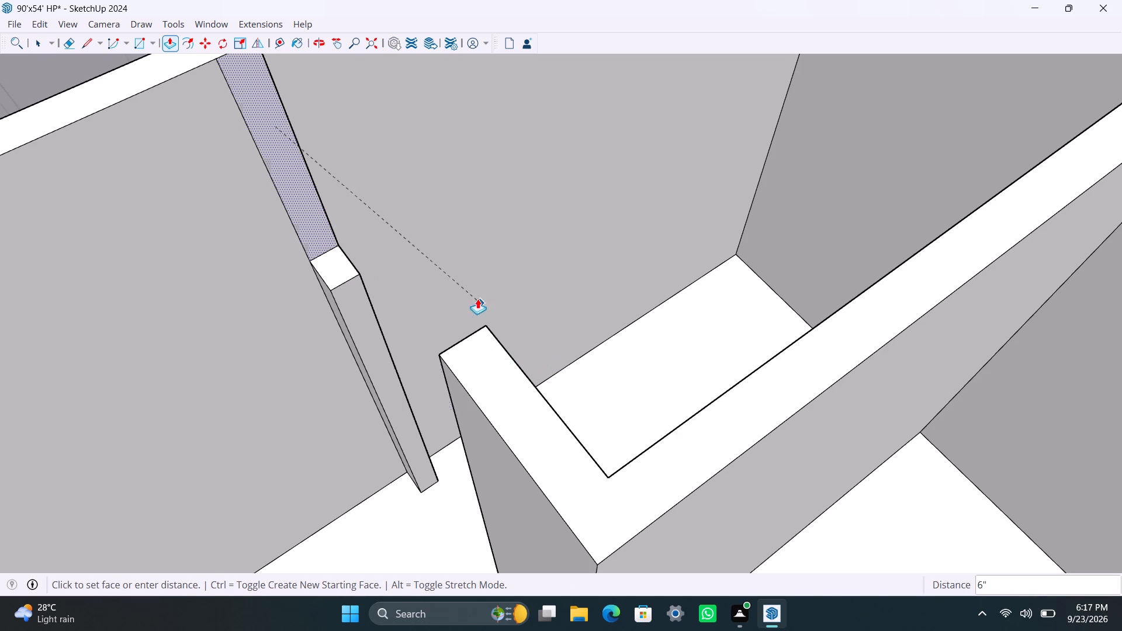
left_click_drag(477, 299, 487, 325)
key("space")
Examine the joint between the new lintel and the short wall's end, including its lower corner.
scroll(397, 342, "down", 5)
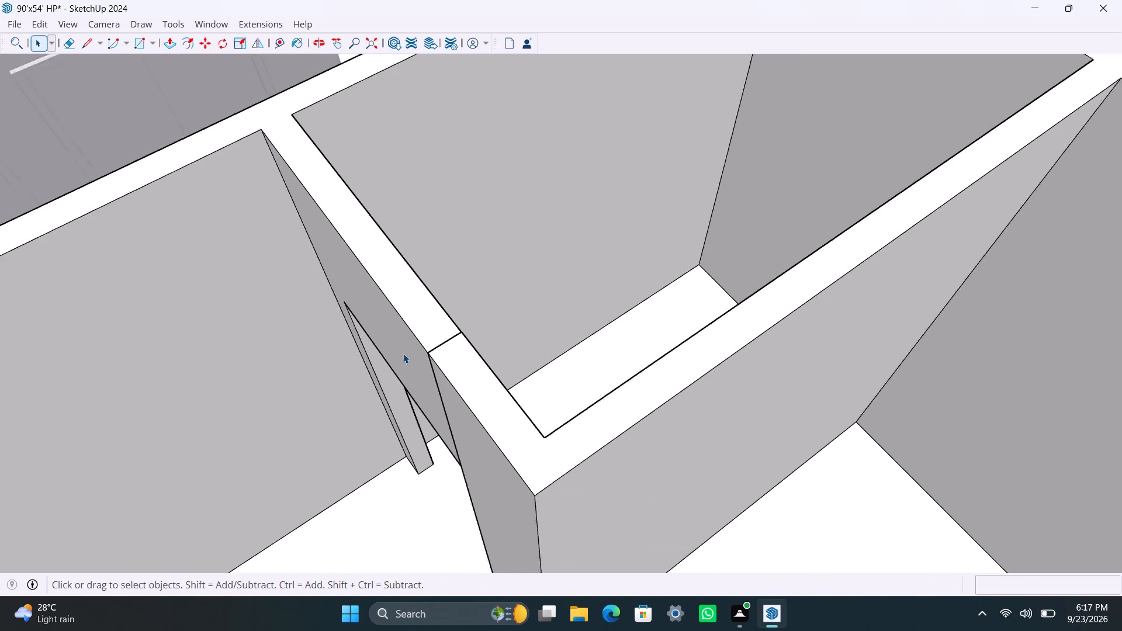
middle_click_drag(424, 358, 692, 223)
scroll(513, 449, "down", 4)
scroll(482, 463, "up", 5)
middle_click_drag(481, 463, 486, 463)
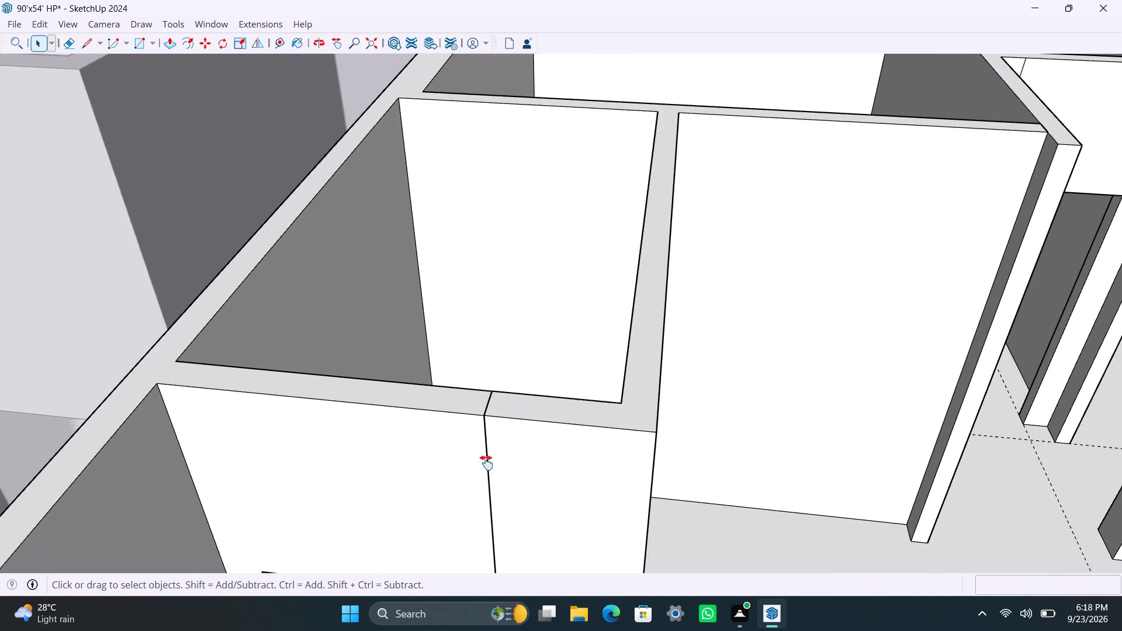
middle_click_drag(486, 463, 602, 291)
scroll(570, 433, "up", 4)
middle_click_drag(593, 430, 619, 397, "shift")
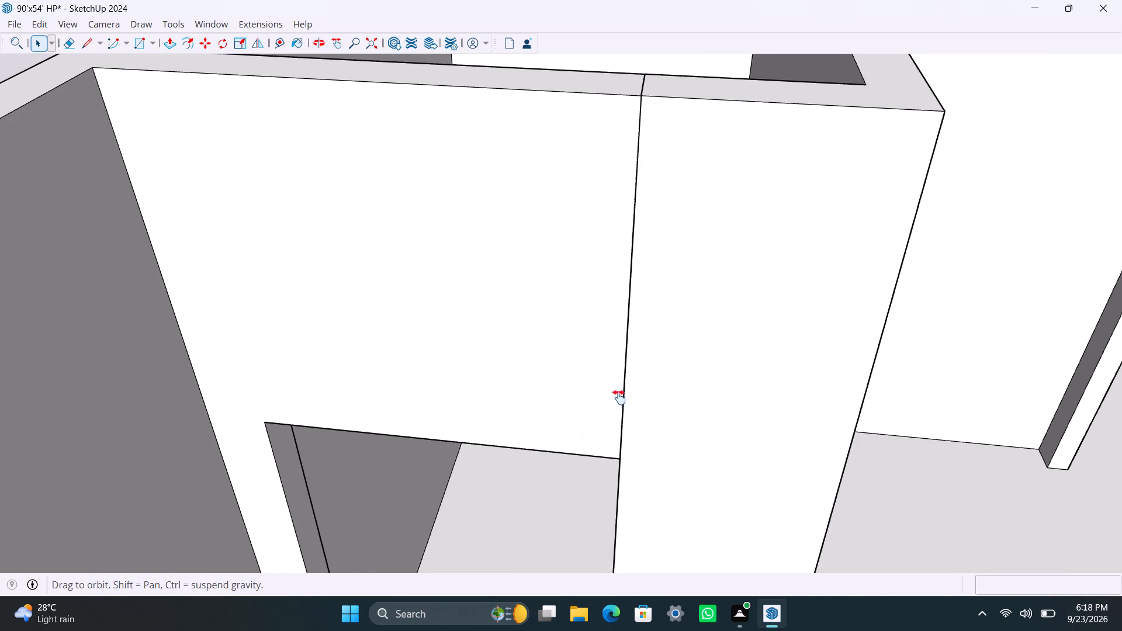
middle_click_drag(619, 397, 677, 346, "shift")
scroll(681, 363, "up", 9)
scroll(808, 384, "down", 5)
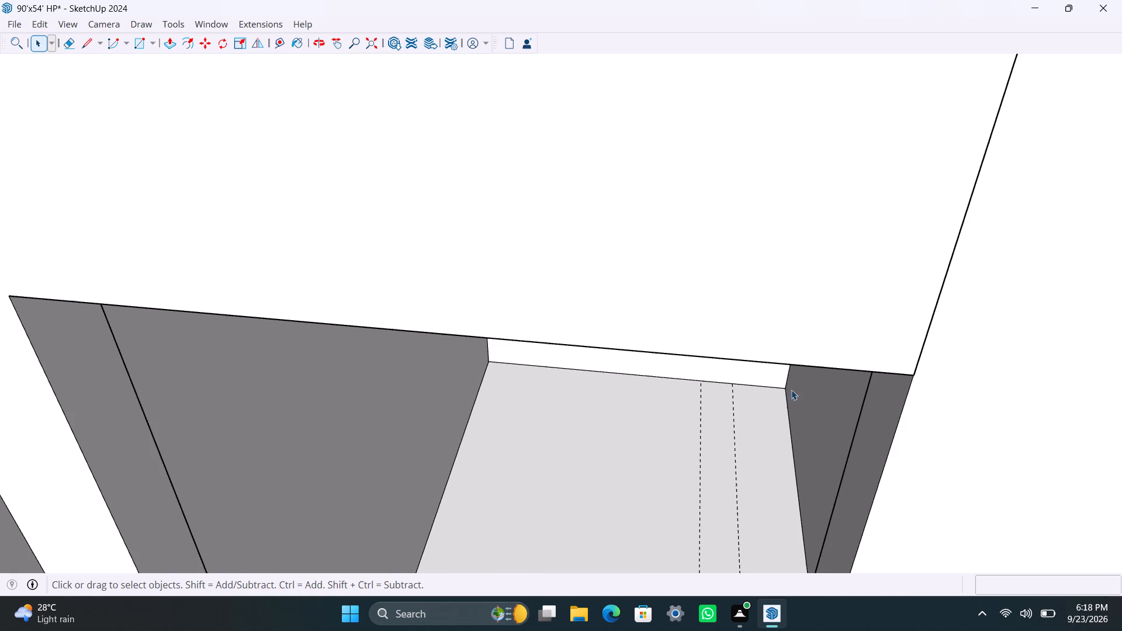
scroll(896, 389, "up", 15)
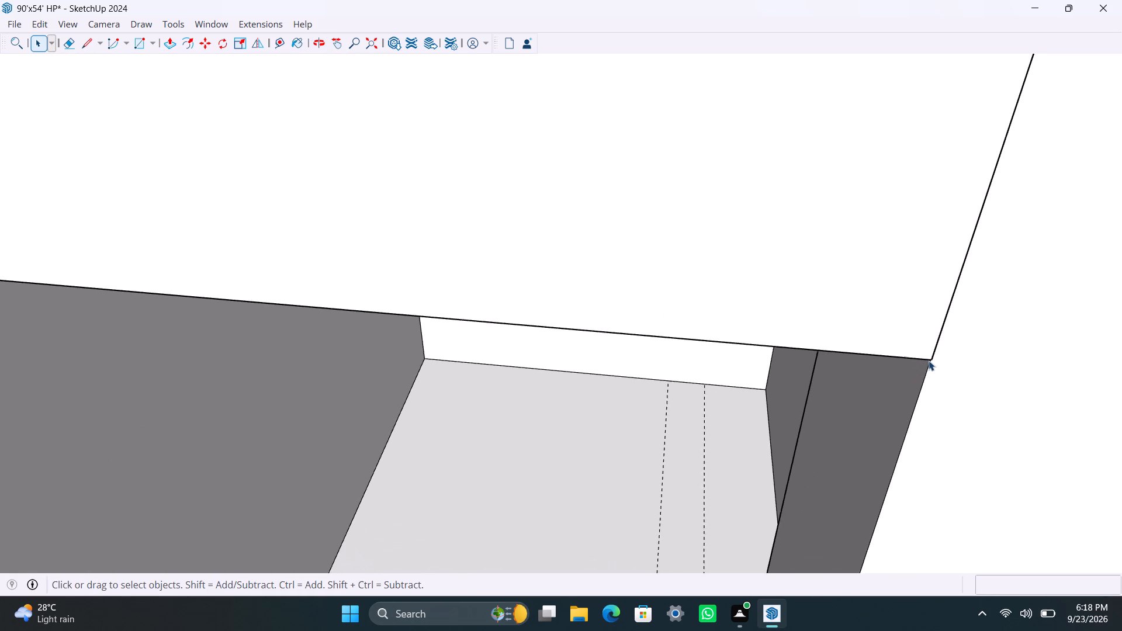
scroll(929, 360, "up", 10)
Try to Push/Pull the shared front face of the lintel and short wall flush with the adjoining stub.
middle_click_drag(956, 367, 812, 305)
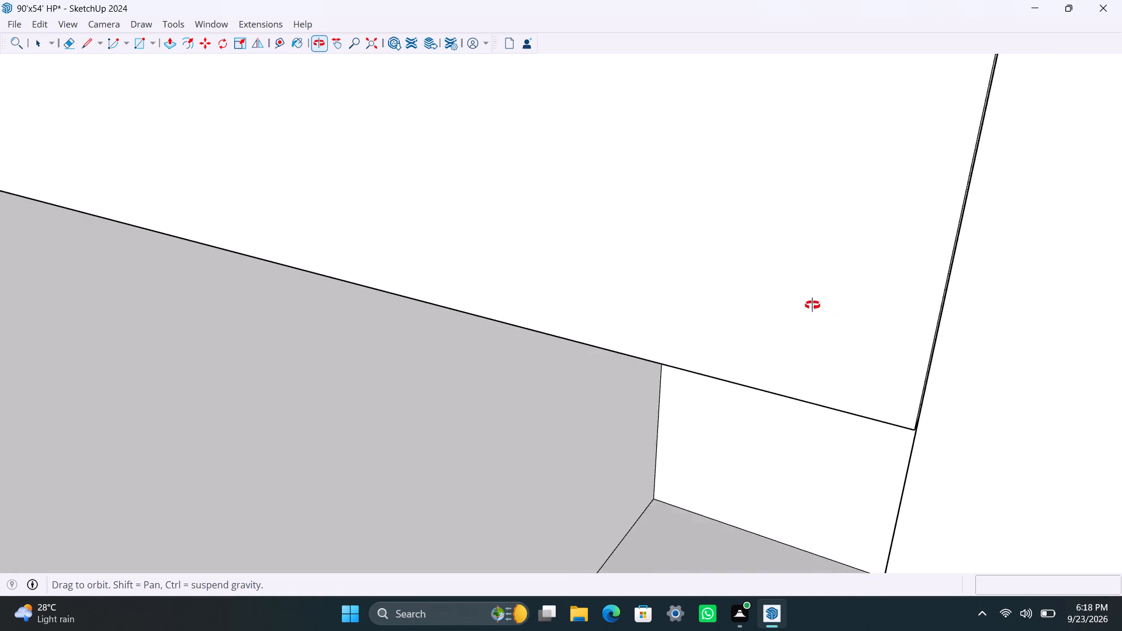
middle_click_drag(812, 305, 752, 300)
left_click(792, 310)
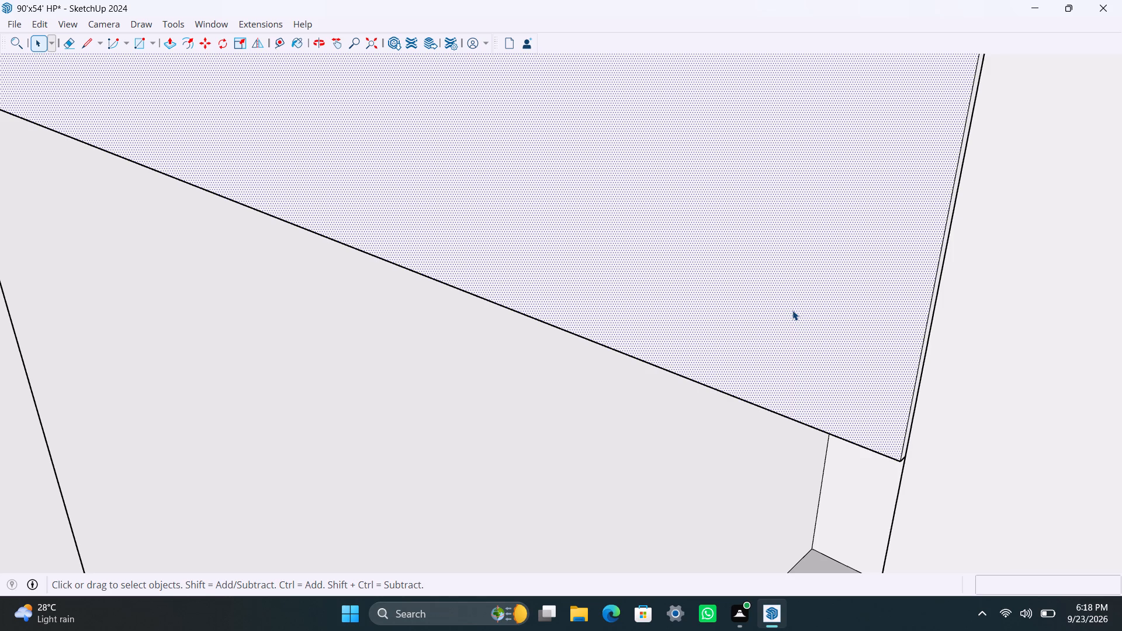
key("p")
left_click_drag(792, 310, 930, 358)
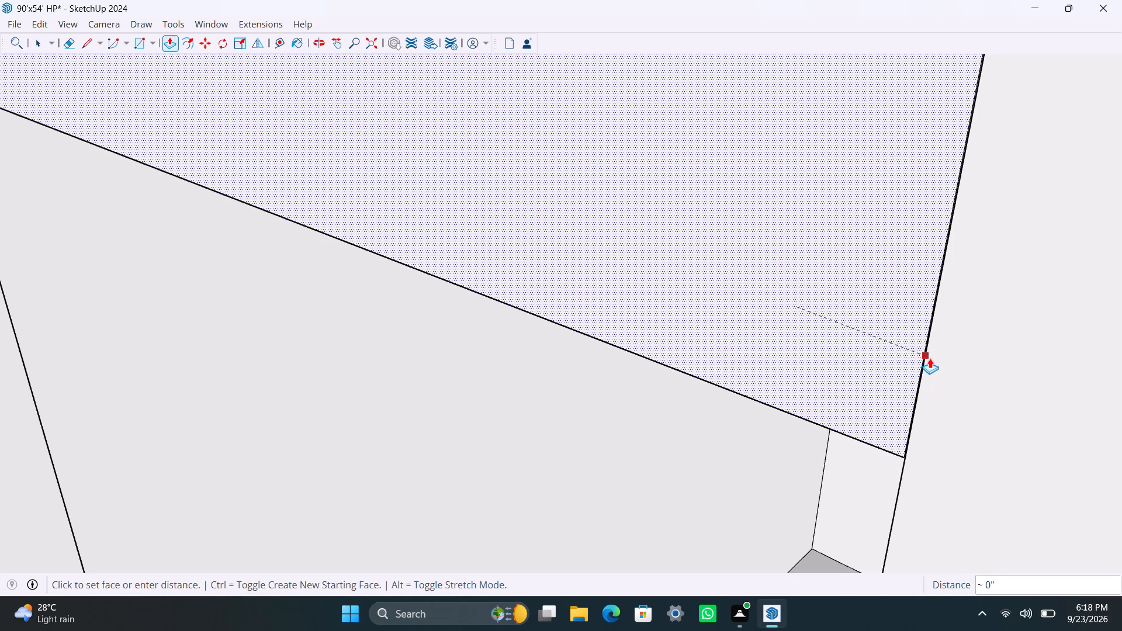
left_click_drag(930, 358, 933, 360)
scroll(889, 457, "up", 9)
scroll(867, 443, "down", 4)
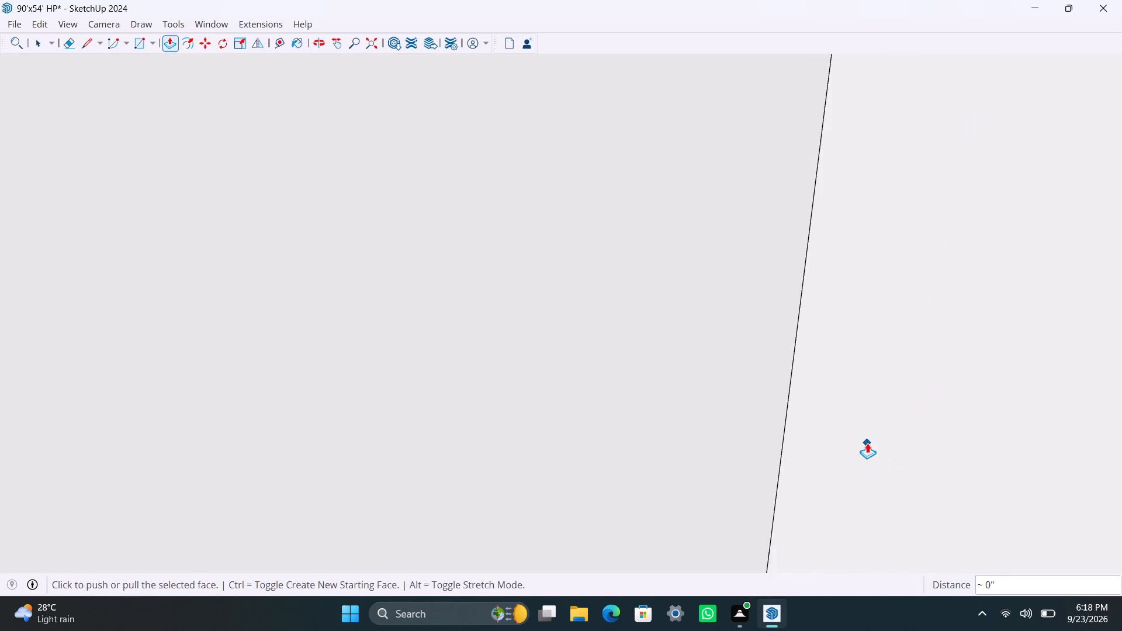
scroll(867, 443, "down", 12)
Examine the new door opening and its lintel from above, in relation to the surrounding walls.
left_click(362, 44)
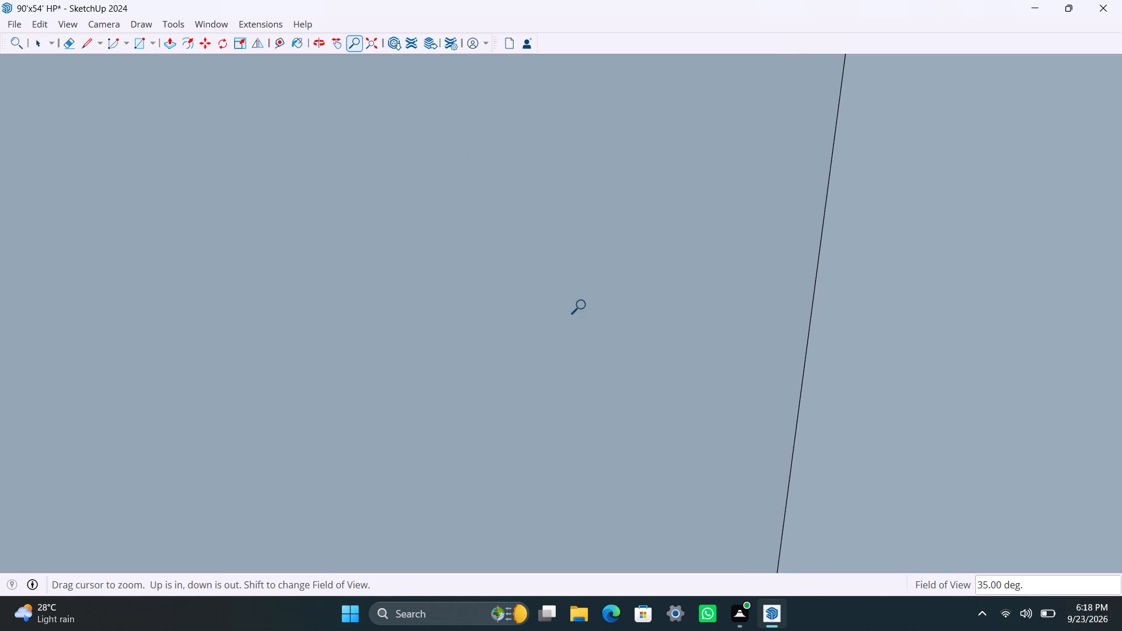
scroll(605, 314, "down", 5)
left_click(368, 40)
scroll(481, 285, "down", 5)
scroll(702, 297, "up", 8)
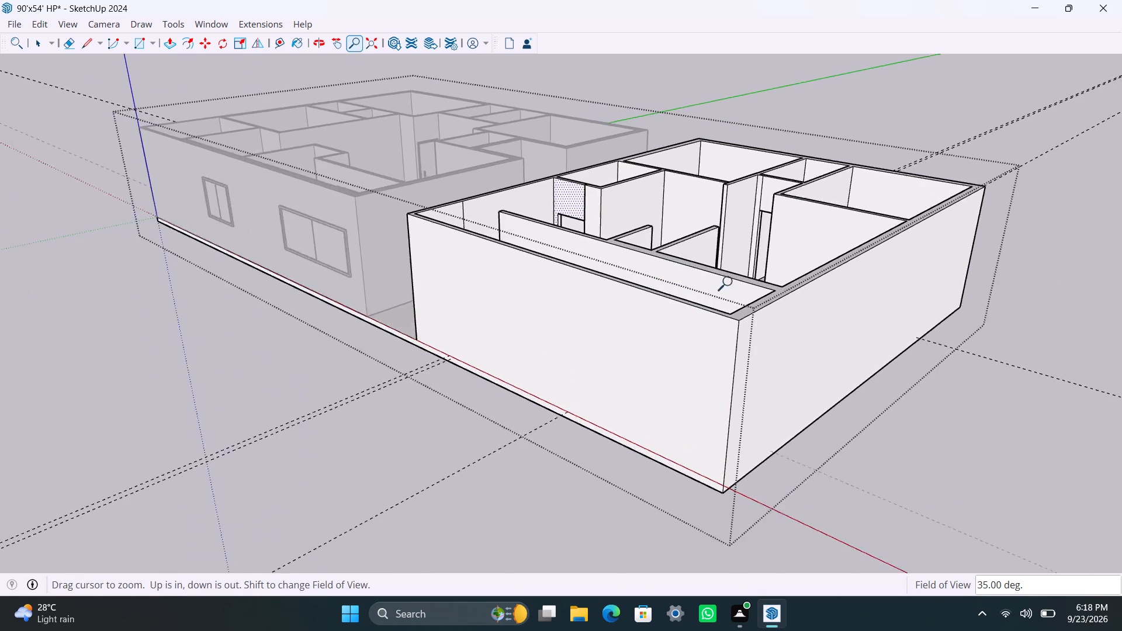
scroll(730, 282, "up", 2)
middle_click_drag(576, 245, 400, 472)
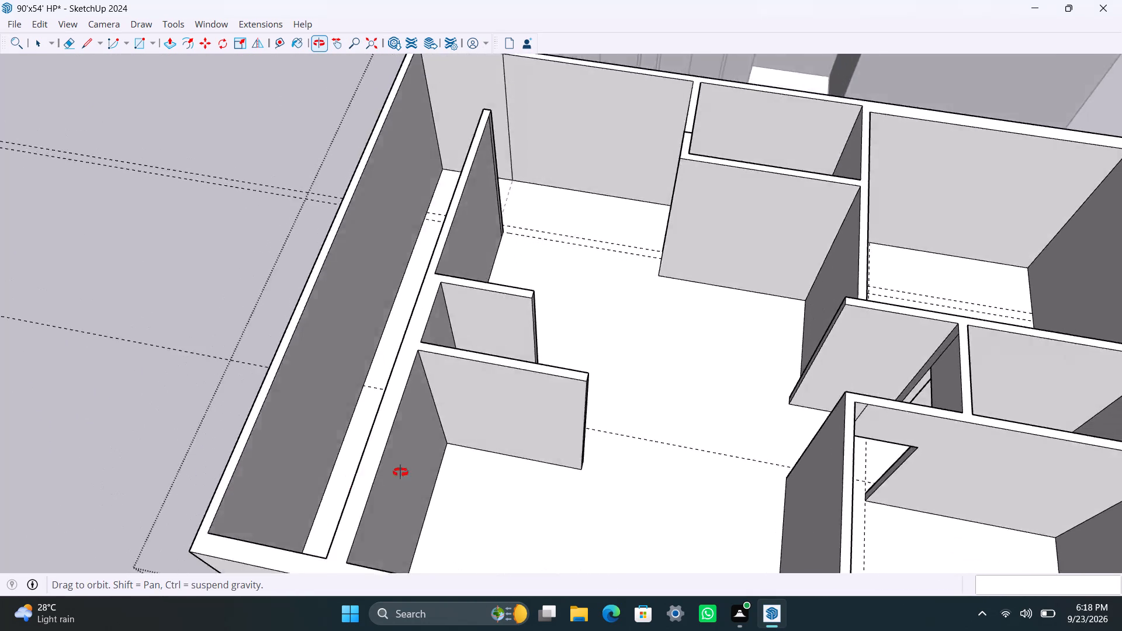
middle_click_drag(400, 472, 736, 418)
scroll(363, 114, "up", 8)
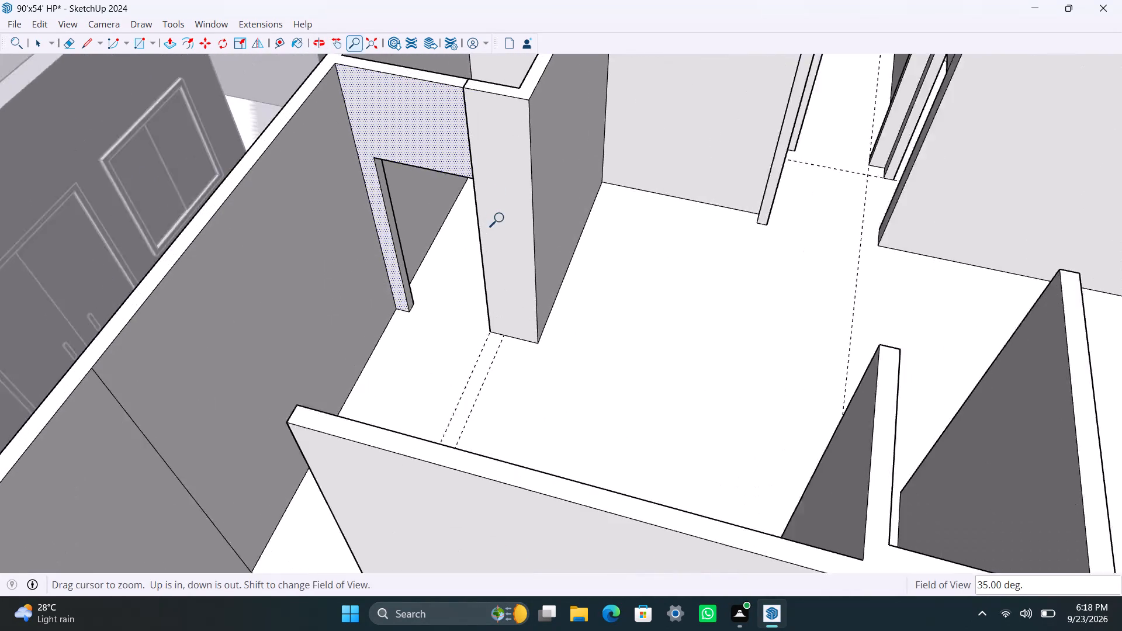
middle_click_drag(474, 249, 578, 280)
scroll(532, 315, "down", 4)
middle_click_drag(514, 344, 518, 440)
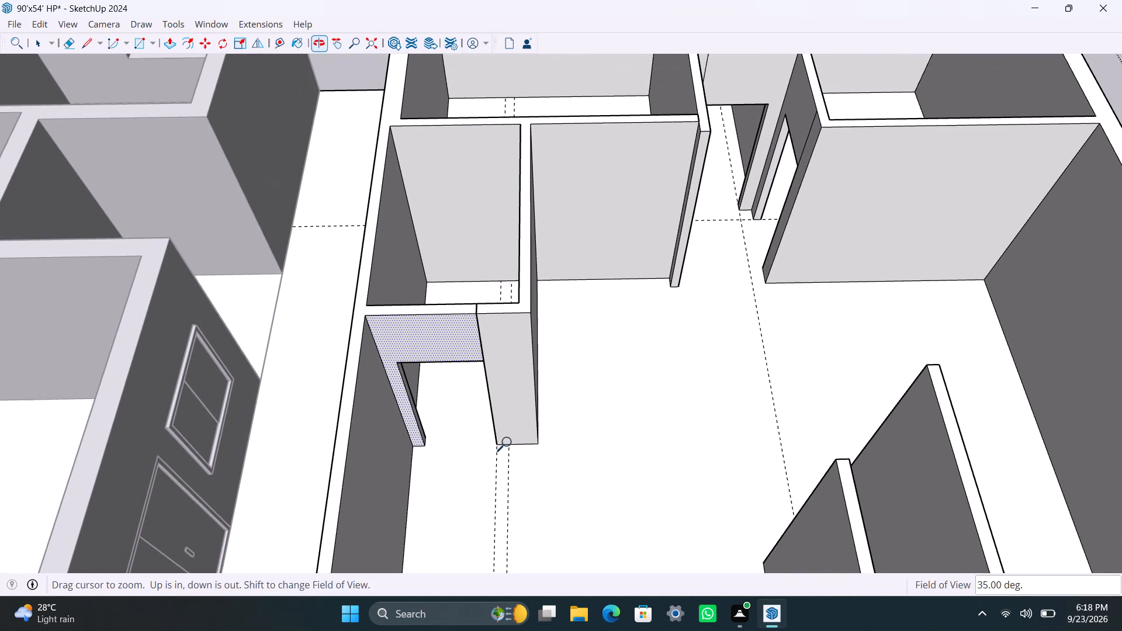
key("space")
scroll(362, 374, "down", 12)
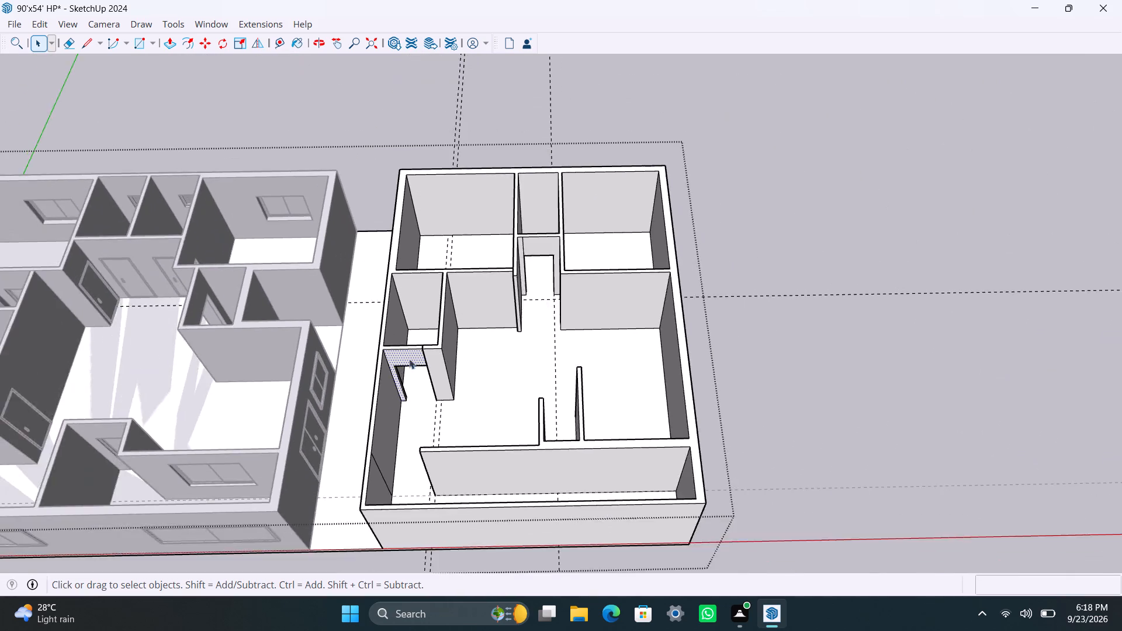
scroll(430, 369, "up", 5)
Undo the lintel, the 6" stub and the second guide line beside it.
key("ctrl+z")
key("ctrl+z")
key("ctrl+z")
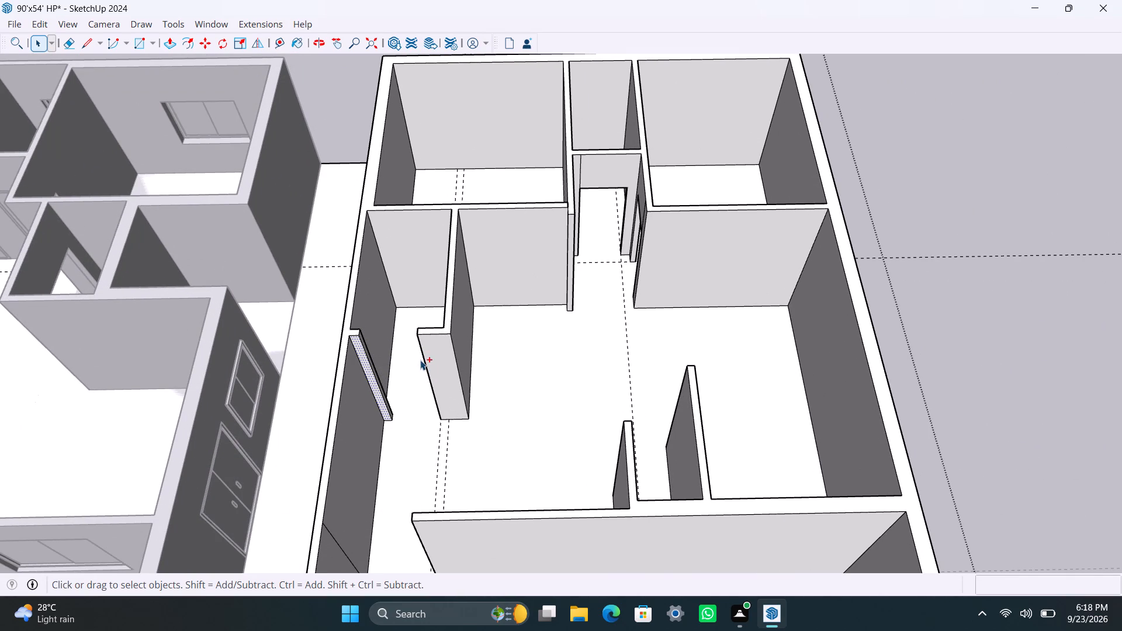
key("ctrl+z")
key("ctrl+z")
key("ctrl+z")
key("ctrl+z")
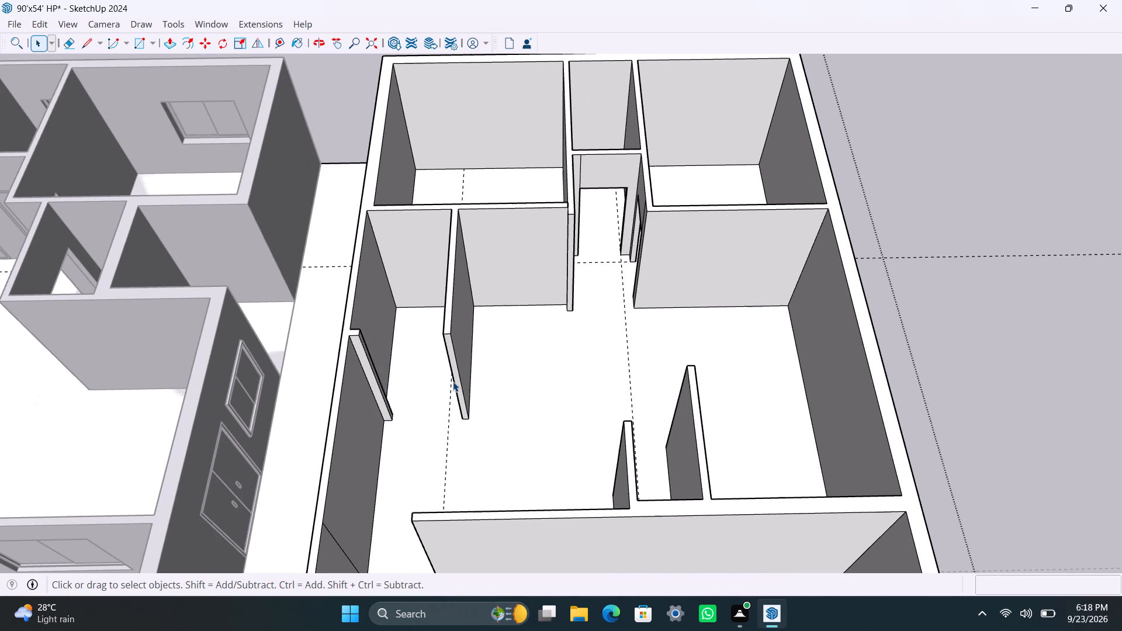
Push/Pull the long partition's end face into line with the front of the opposite short wall.
scroll(453, 382, "up", 11)
left_click(452, 351)
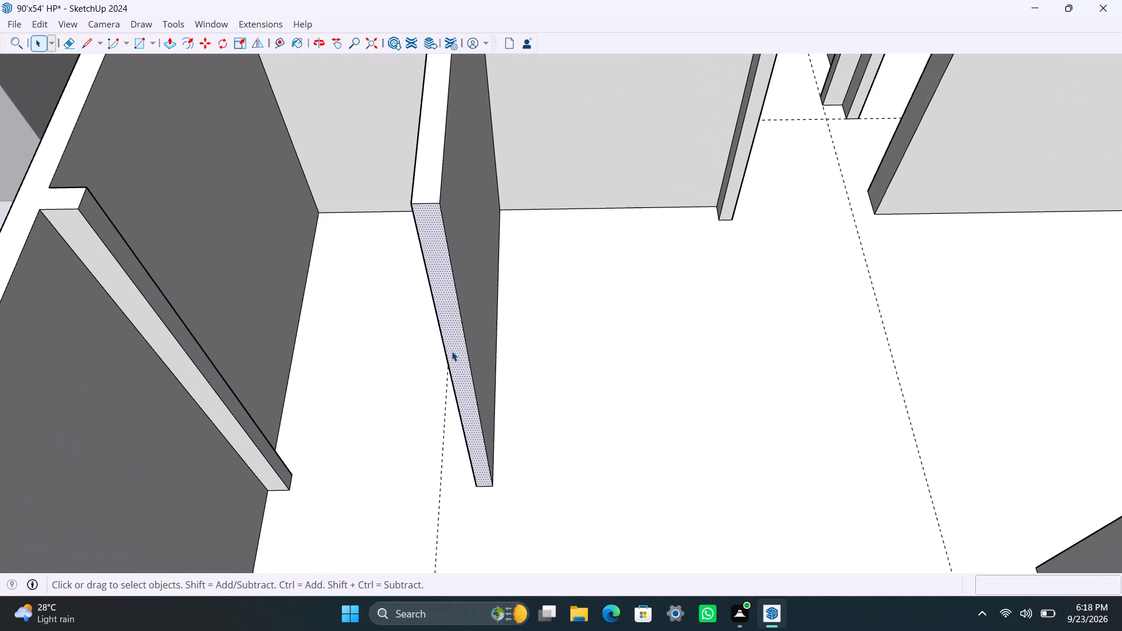
key("p")
left_click_drag(452, 351, 211, 376)
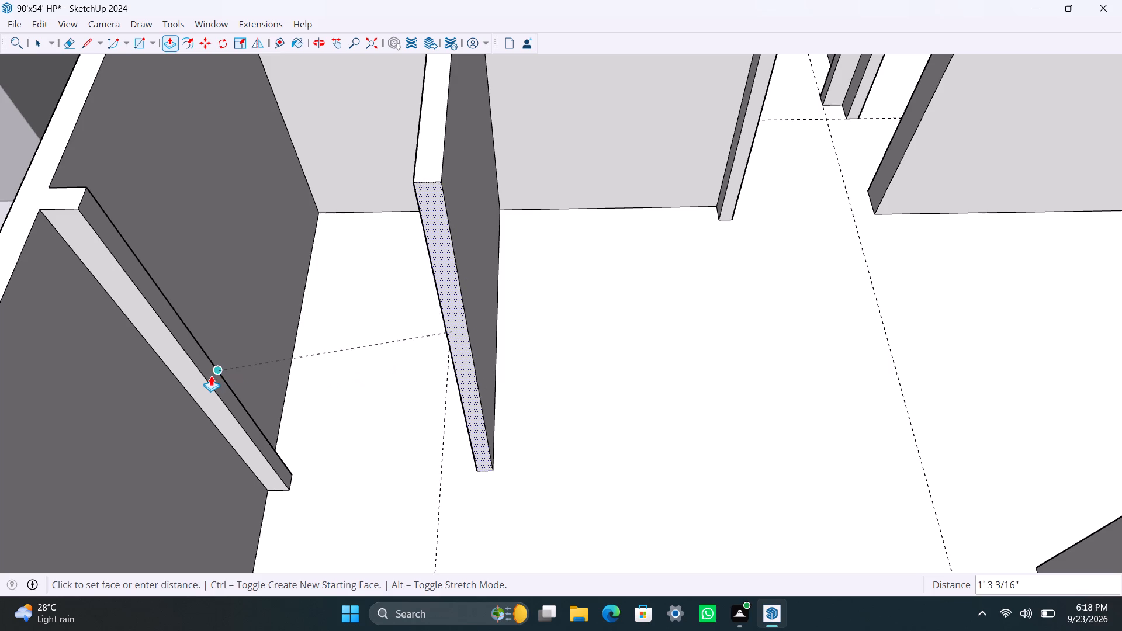
left_click_drag(211, 376, 208, 378)
key("space")
Push/Pull the narrow side strip at the partition's end about 10" toward the short wall, forming a stub.
scroll(285, 401, "down", 4)
middle_click_drag(328, 407, 554, 360)
scroll(508, 373, "up", 7)
left_click(508, 352)
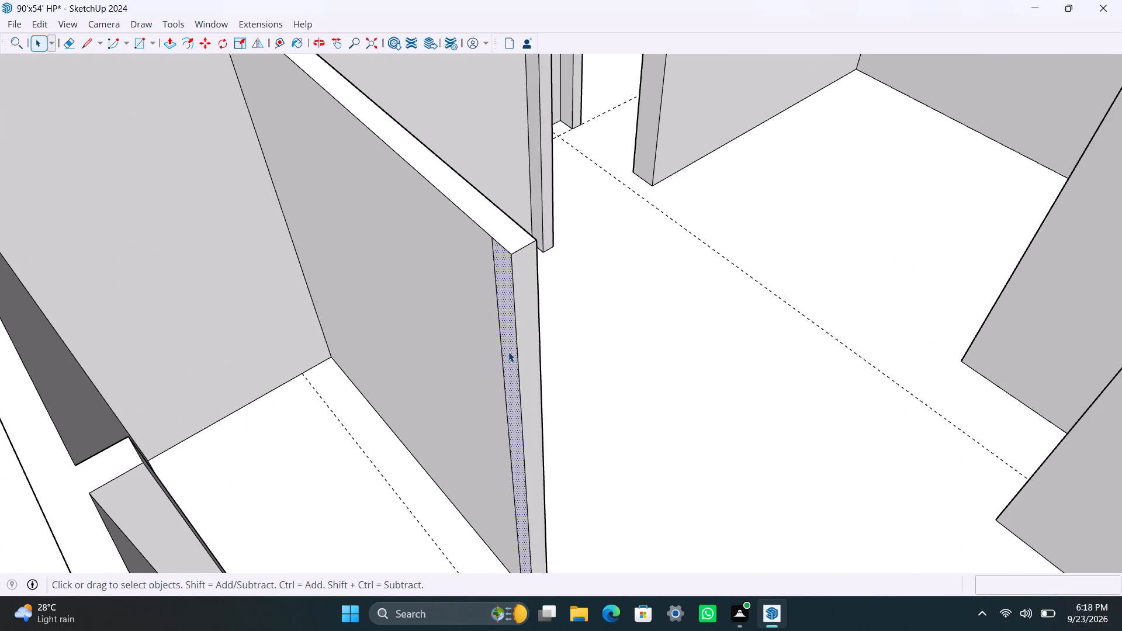
key("p")
left_click_drag(508, 352, 332, 416)
key("space")
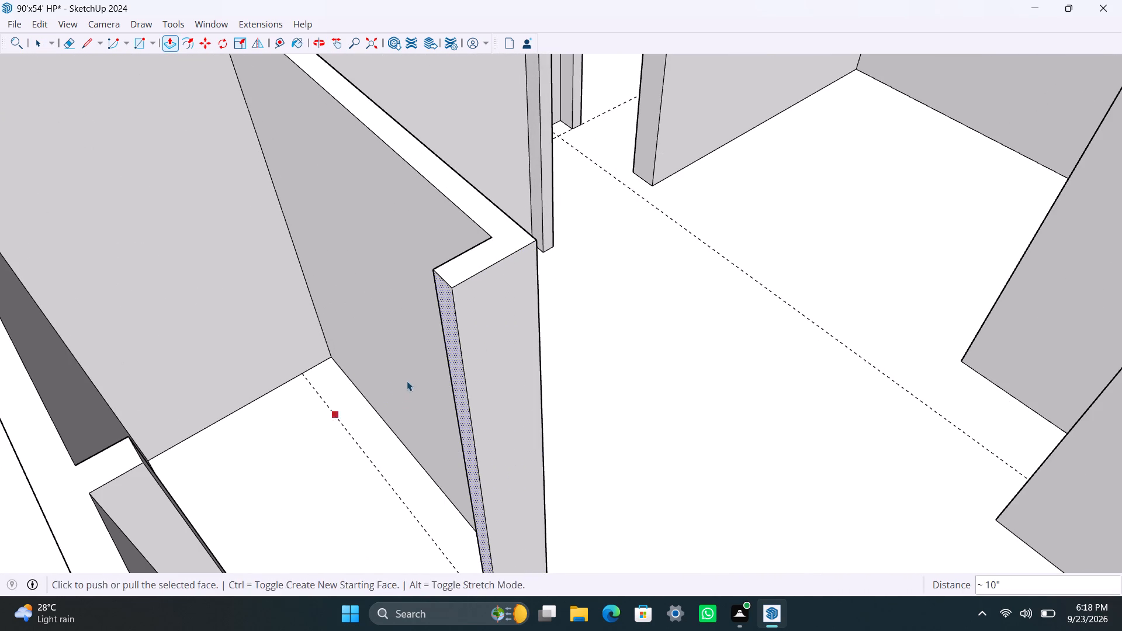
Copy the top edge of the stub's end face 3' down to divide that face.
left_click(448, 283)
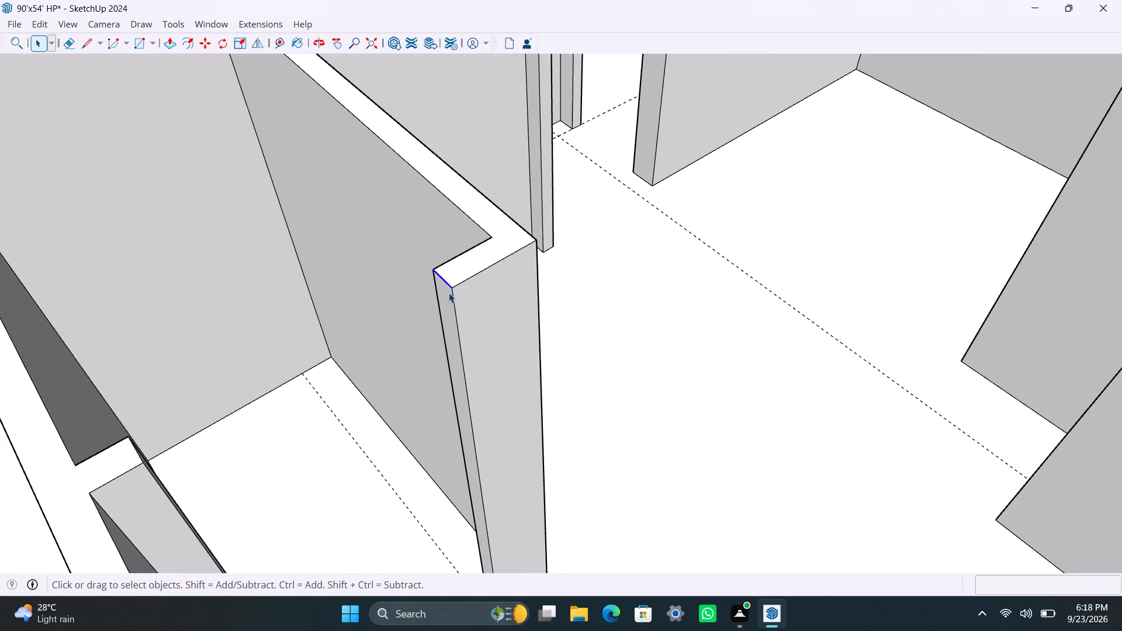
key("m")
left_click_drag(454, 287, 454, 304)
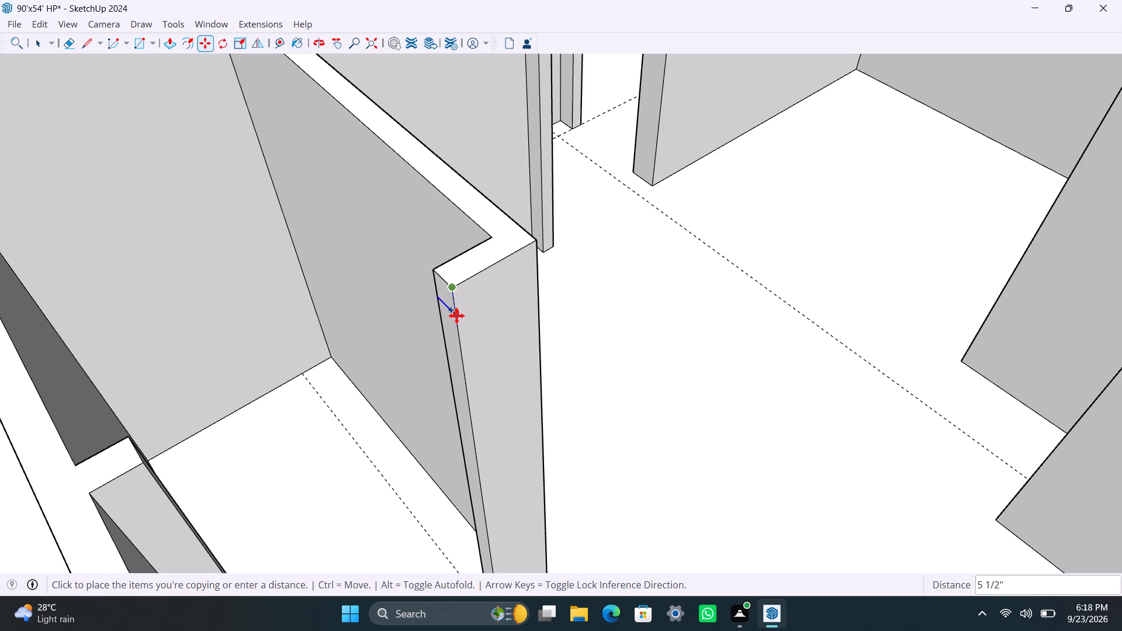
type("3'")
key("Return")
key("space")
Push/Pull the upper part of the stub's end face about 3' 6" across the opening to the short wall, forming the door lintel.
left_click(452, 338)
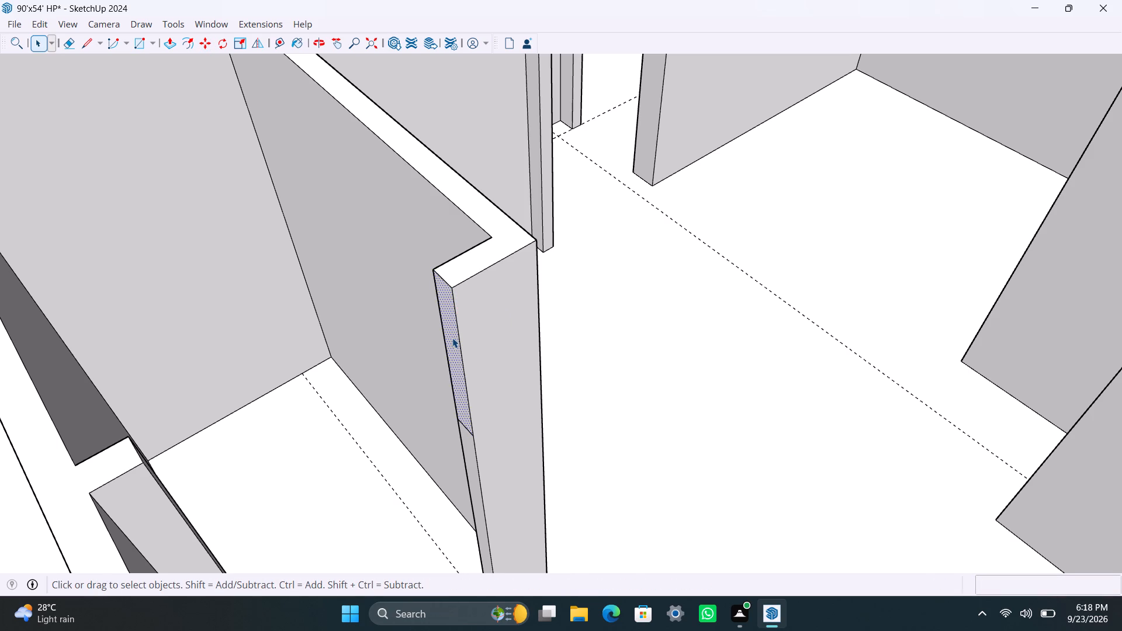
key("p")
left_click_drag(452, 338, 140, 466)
Save the model.
key("ctrl+s")
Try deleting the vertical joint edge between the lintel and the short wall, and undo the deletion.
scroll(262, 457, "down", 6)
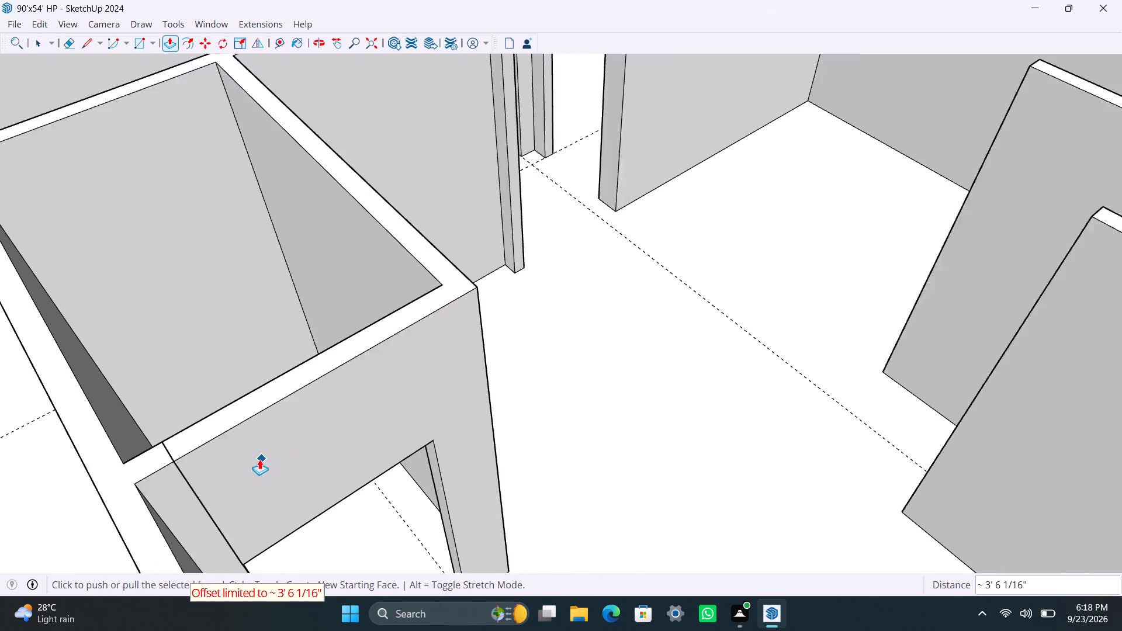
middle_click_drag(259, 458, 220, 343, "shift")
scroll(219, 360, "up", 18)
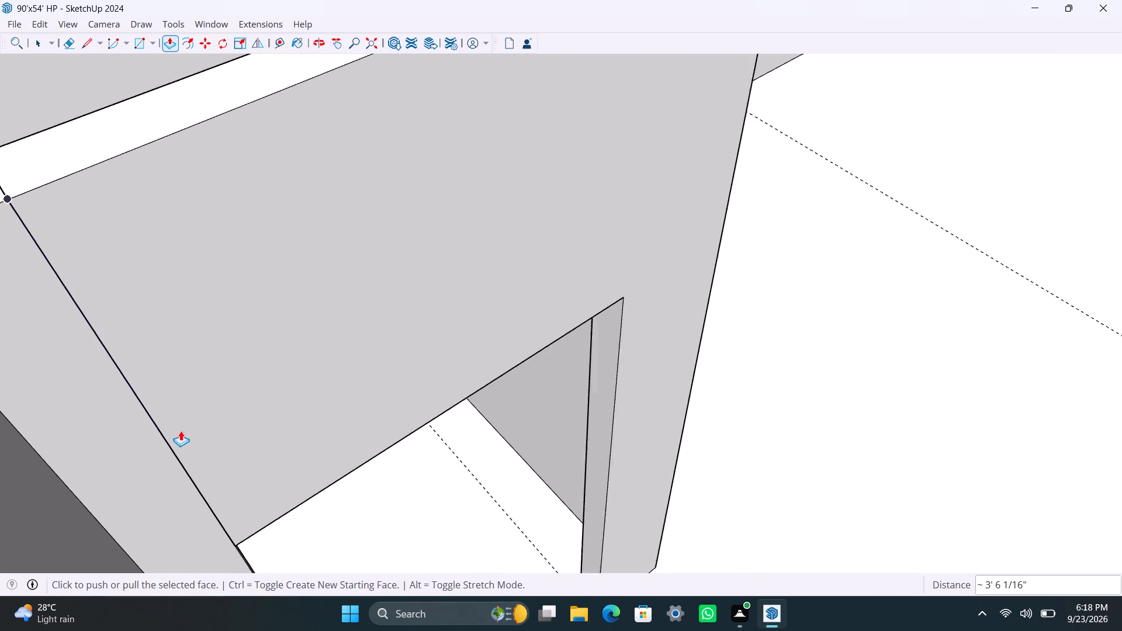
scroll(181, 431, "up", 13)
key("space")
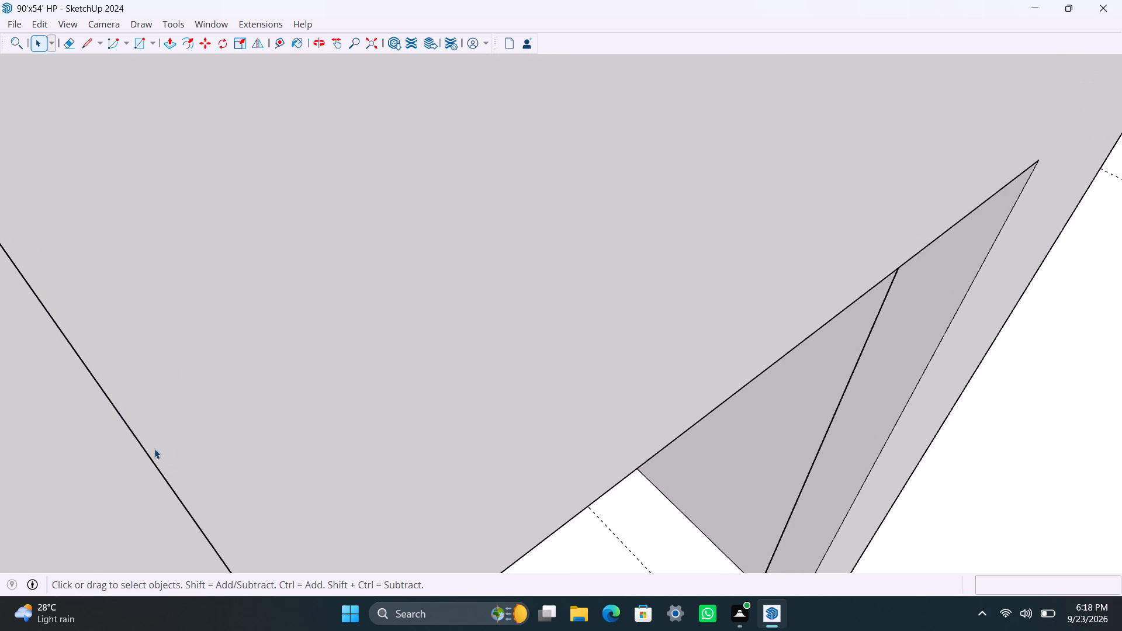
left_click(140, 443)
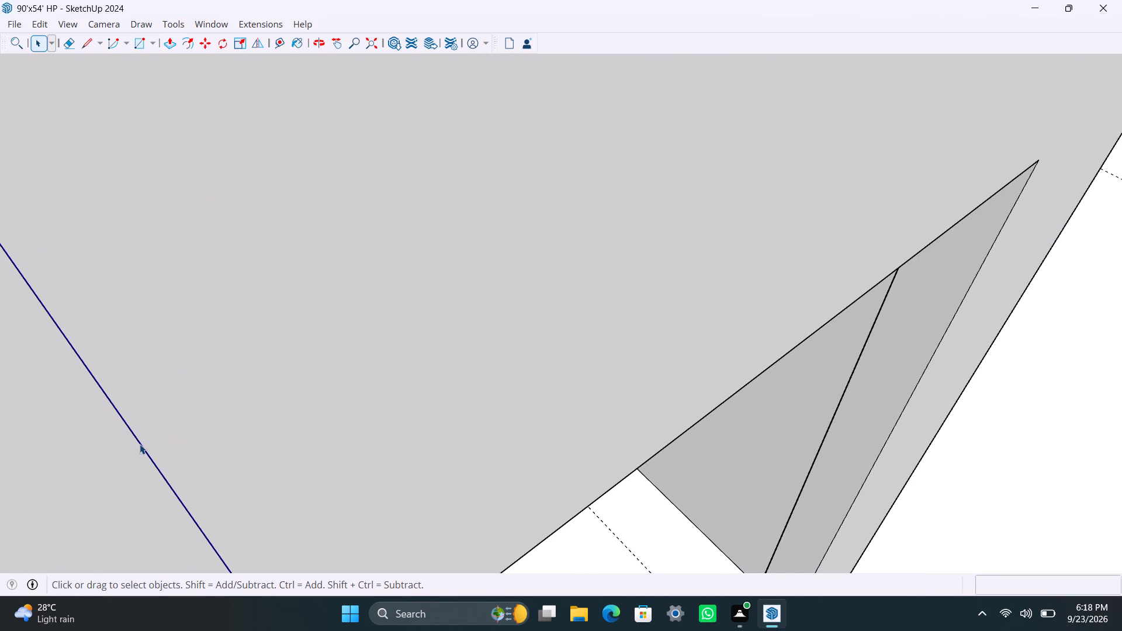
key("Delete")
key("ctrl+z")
Examine the joint between the lintel and the short wall from both sides of the opening and from above.
scroll(200, 402, "down", 7)
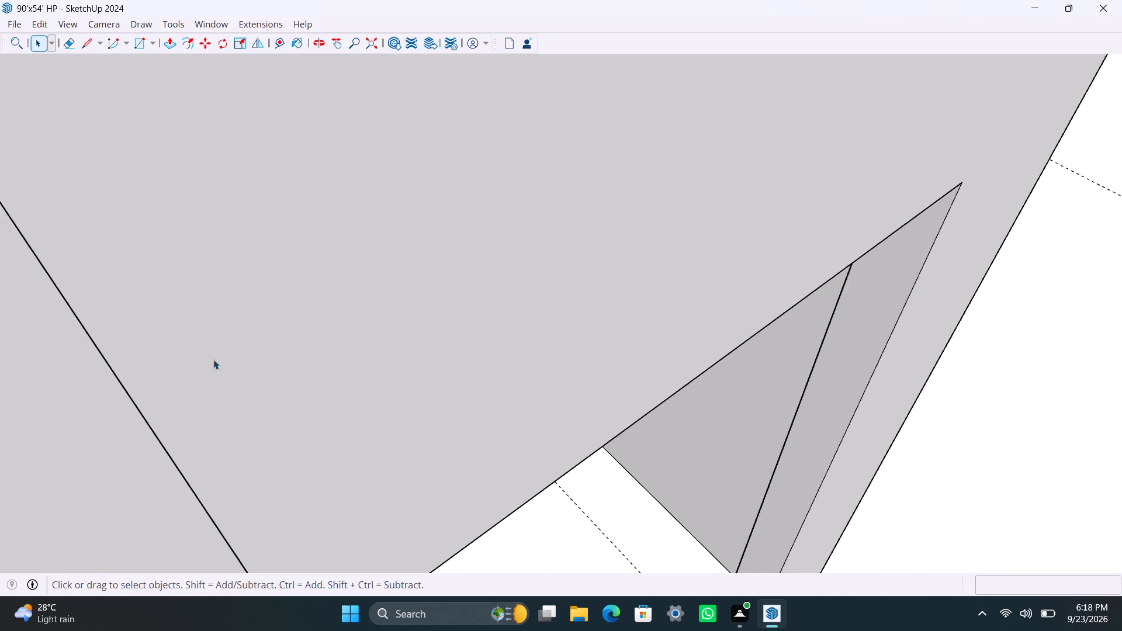
scroll(213, 359, "down", 14)
scroll(266, 341, "down", 5)
middle_click_drag(429, 390, 184, 401)
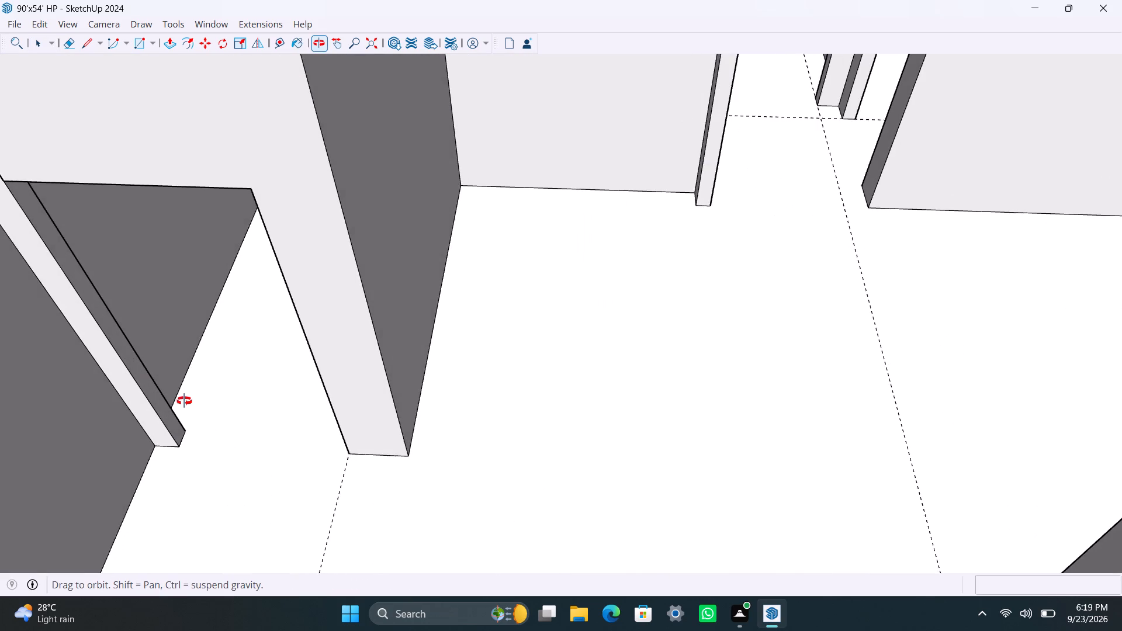
middle_click_drag(184, 401, 184, 401)
scroll(189, 400, "down", 4)
middle_click_drag(247, 408, 204, 532)
scroll(82, 481, "up", 2)
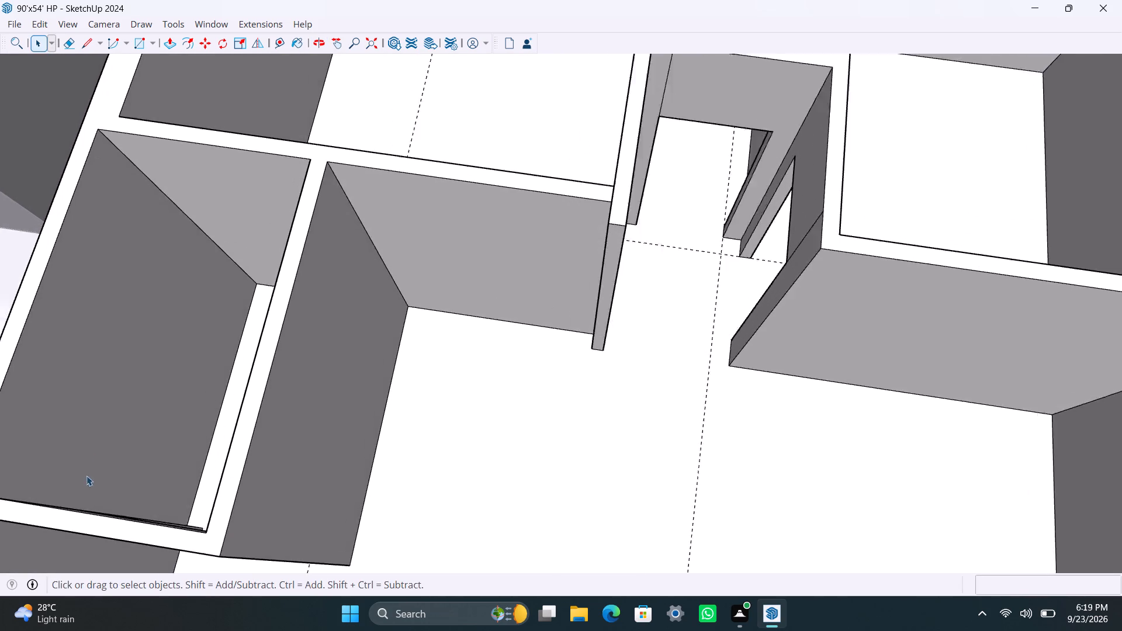
scroll(86, 476, "up", 1)
middle_click_drag(102, 473, 283, 411)
scroll(281, 414, "up", 4)
middle_click_drag(256, 452, 196, 548)
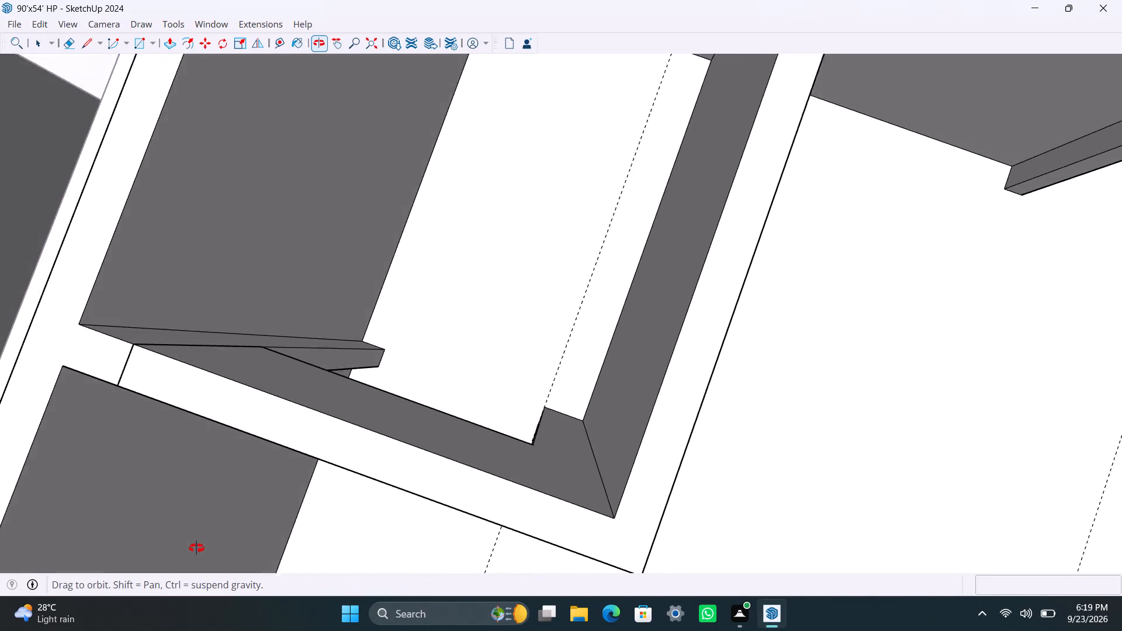
middle_click_drag(196, 548, 196, 548)
scroll(283, 414, "up", 4)
scroll(242, 362, "up", 2)
middle_click_drag(265, 360, 209, 481)
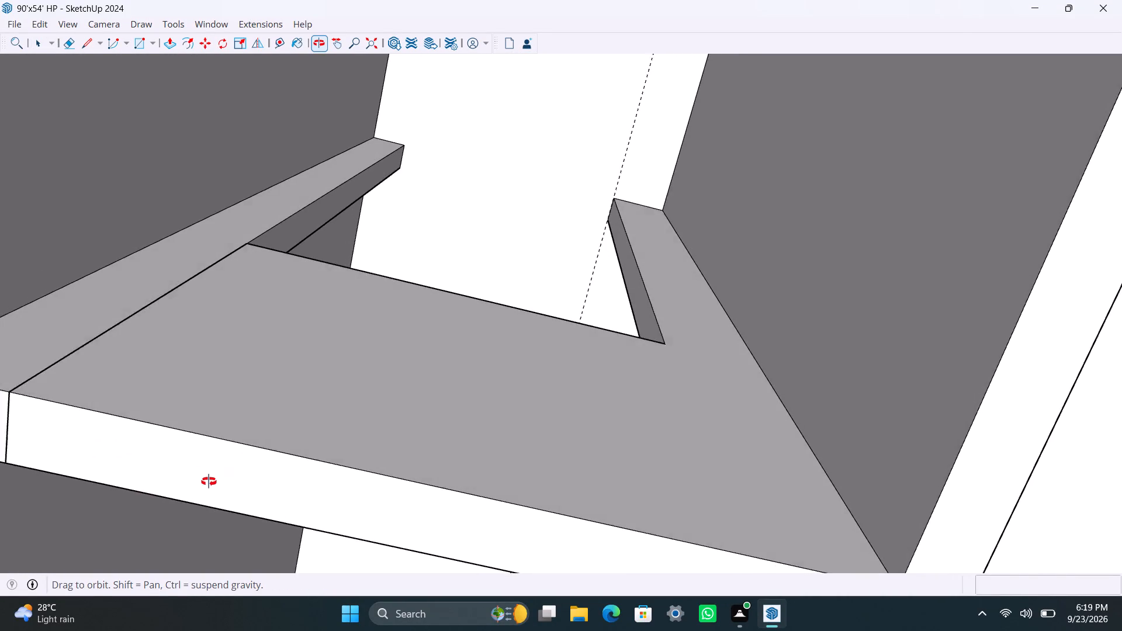
middle_click_drag(209, 481, 199, 486)
scroll(54, 426, "up", 3)
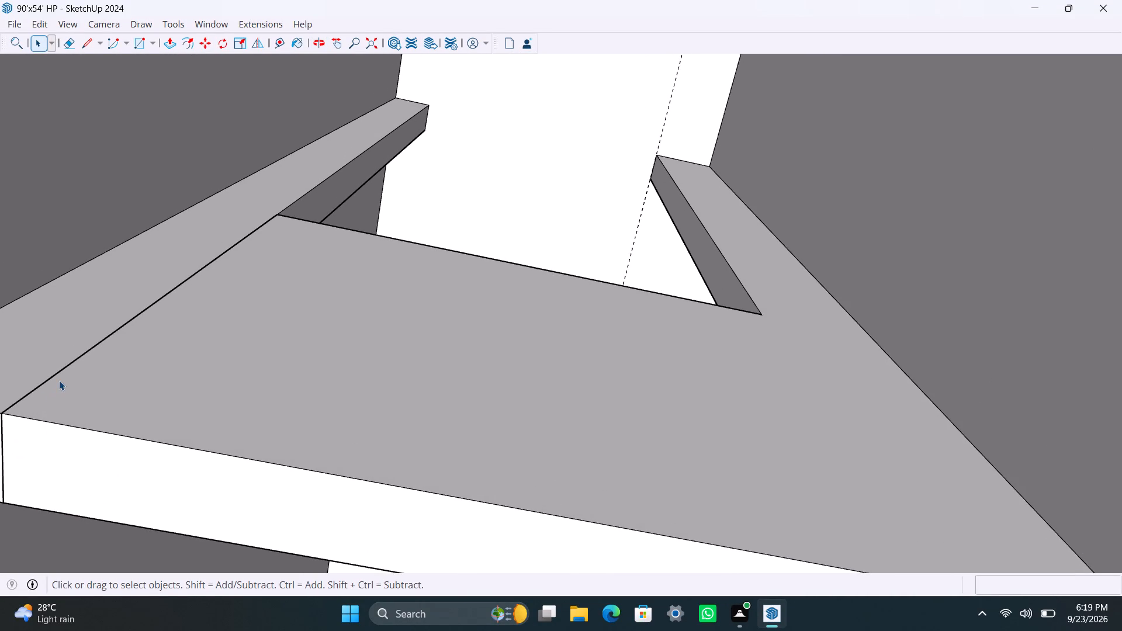
scroll(75, 361, "down", 12)
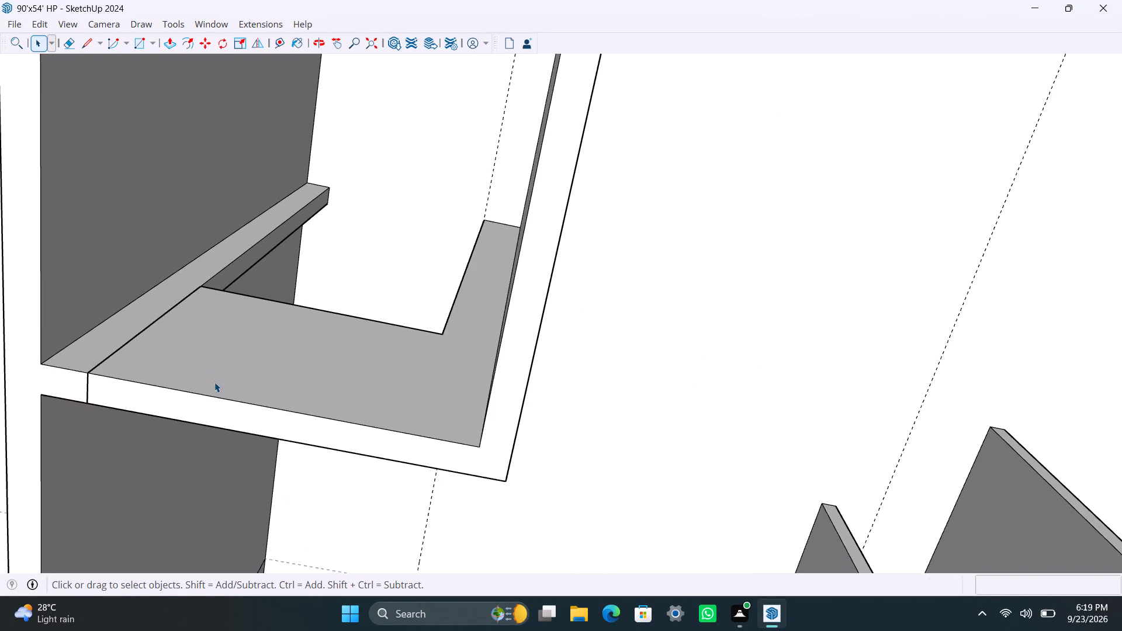
middle_click_drag(220, 387, 223, 117)
scroll(158, 304, "up", 3)
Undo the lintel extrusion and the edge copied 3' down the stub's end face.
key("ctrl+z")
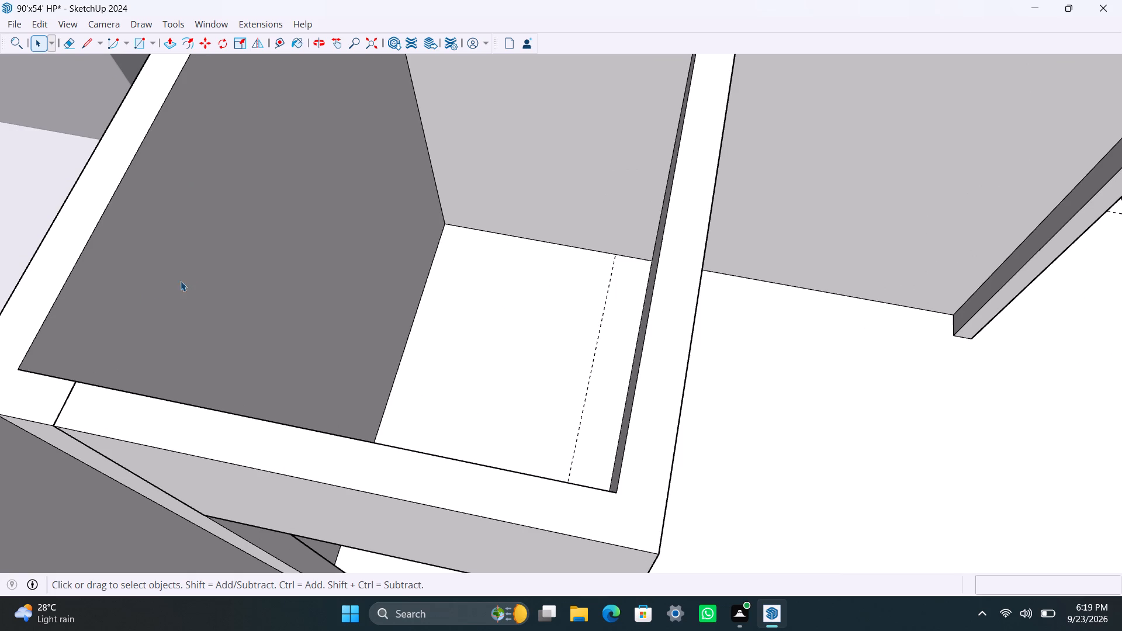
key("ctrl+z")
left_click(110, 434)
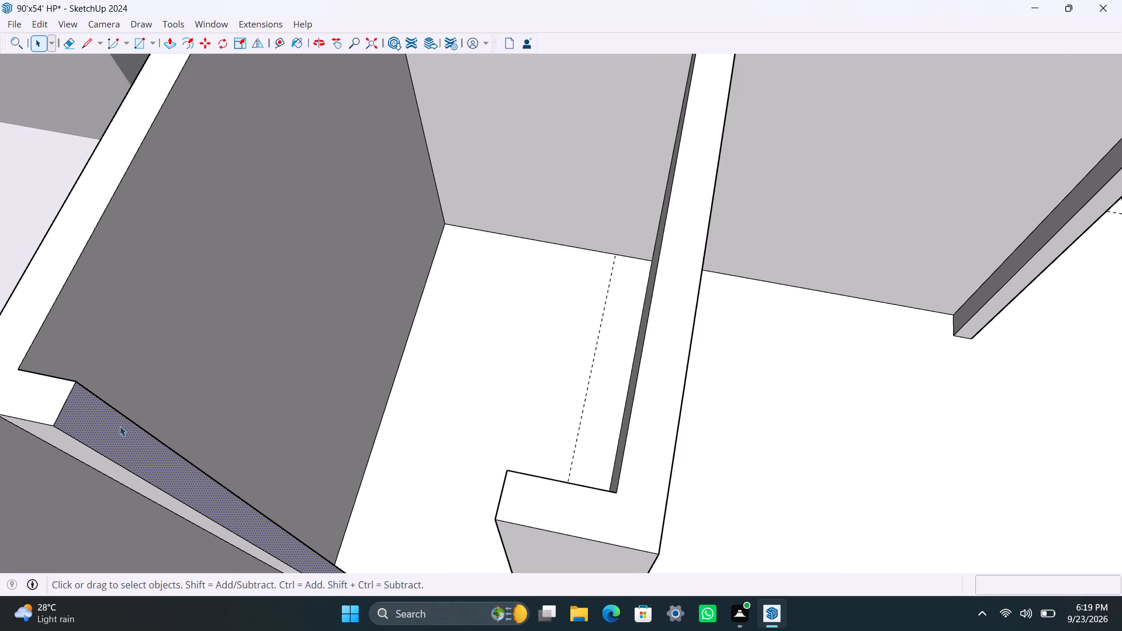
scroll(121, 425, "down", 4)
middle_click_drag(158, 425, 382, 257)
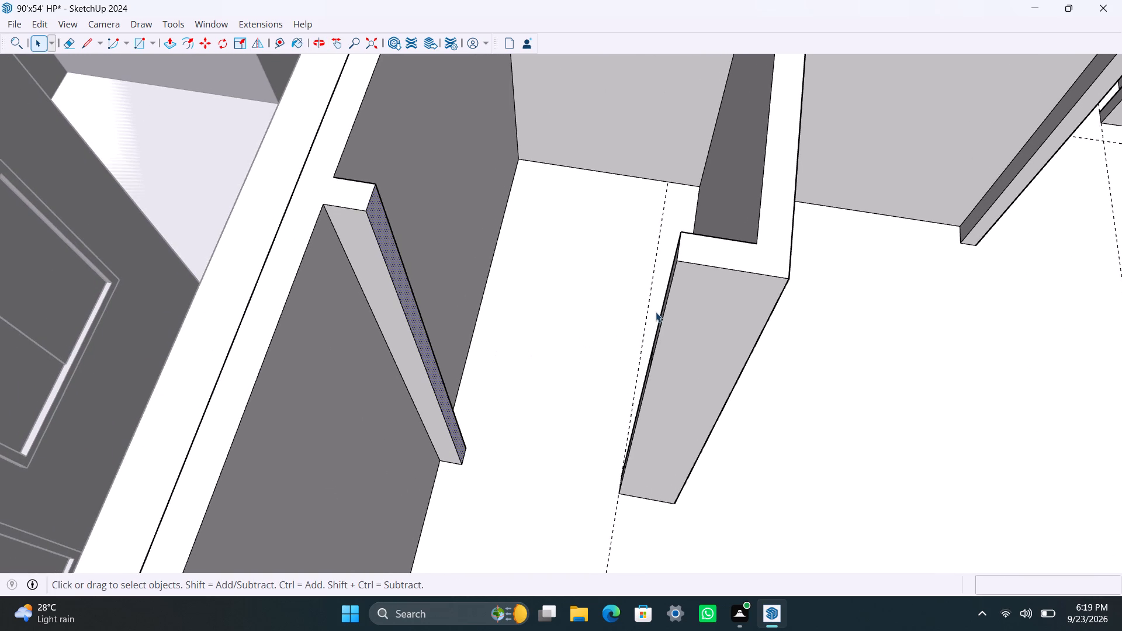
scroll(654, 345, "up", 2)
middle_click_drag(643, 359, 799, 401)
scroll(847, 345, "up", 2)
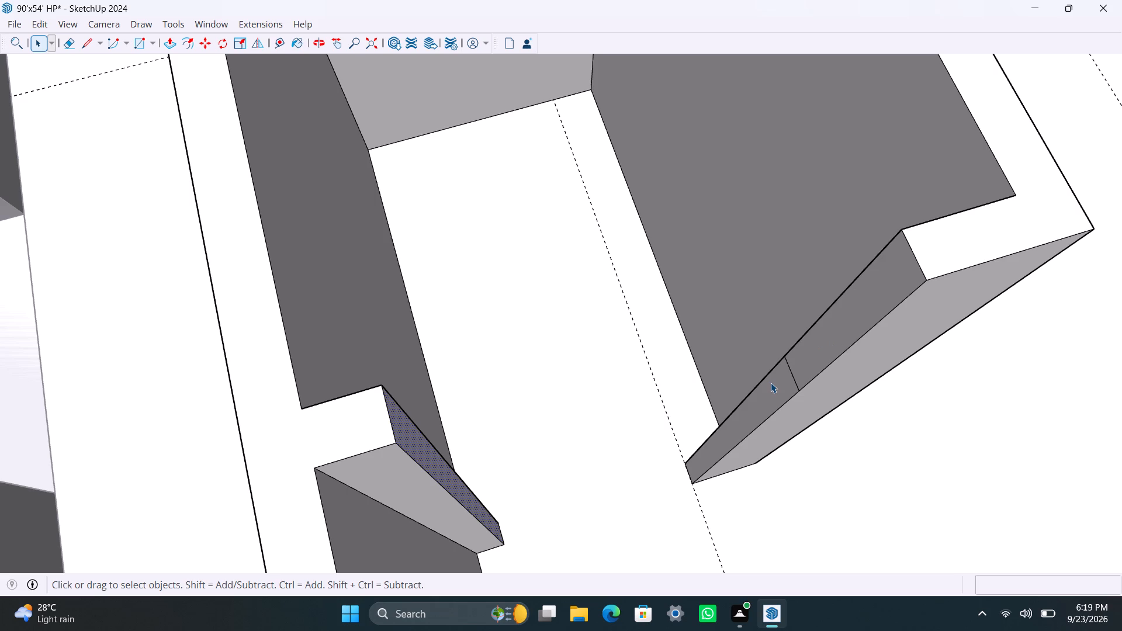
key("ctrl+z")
Push the short stub's end face back flush with the wall end and delete the leftover vertical edge.
left_click(804, 373)
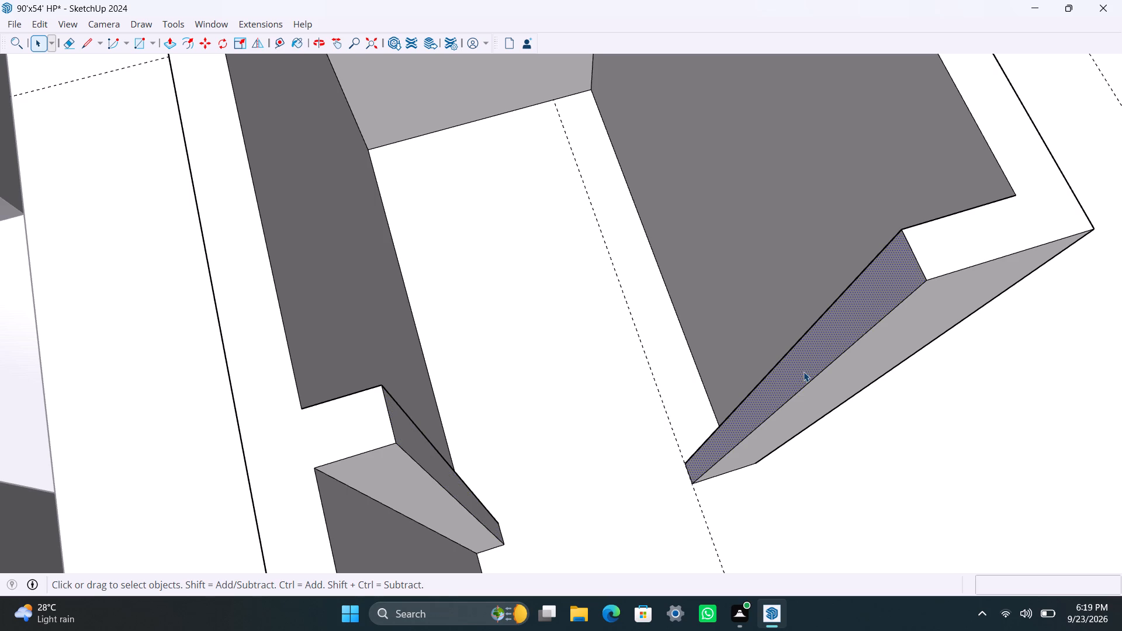
key("p")
left_click_drag(804, 372, 900, 254)
key("space")
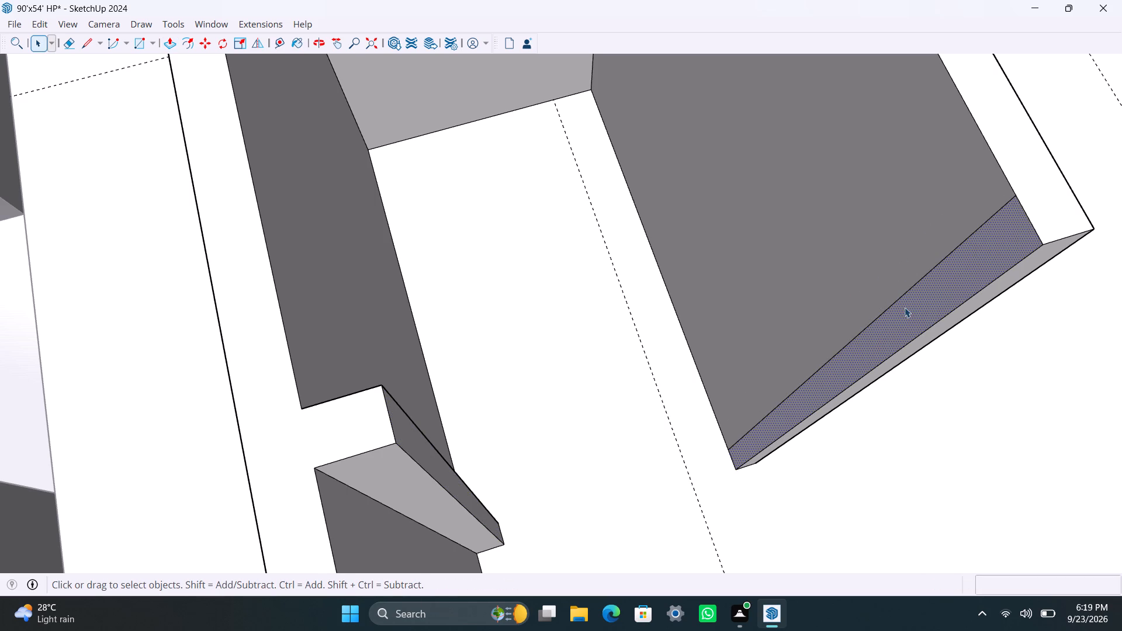
left_click(905, 298)
key("Delete")
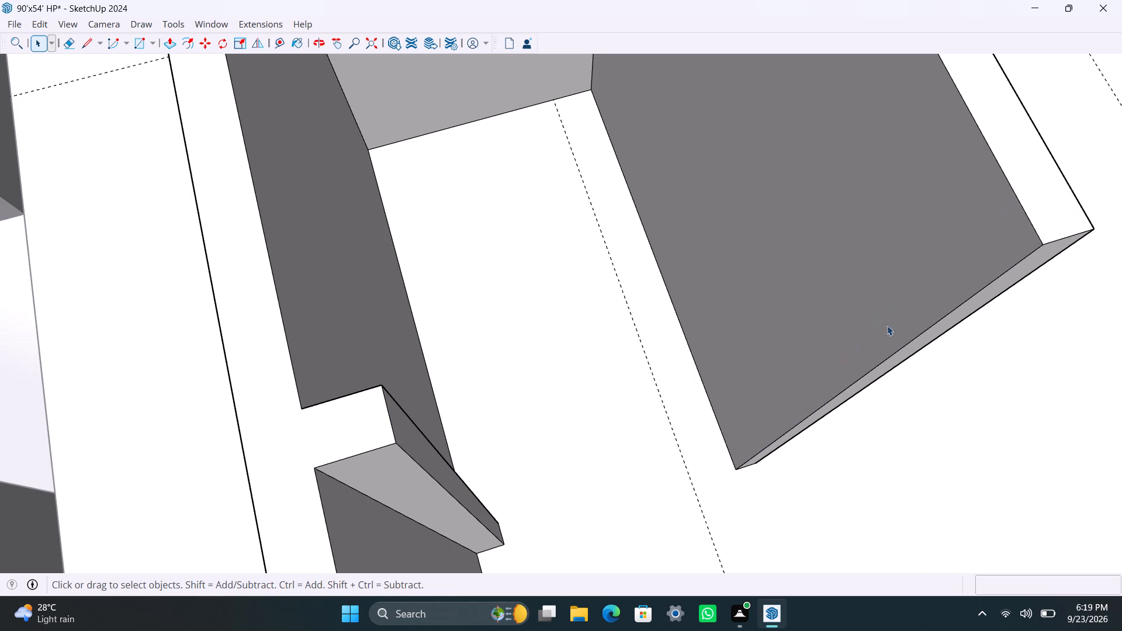
Place a guide 3' from the base edge of the partition wall facing the remaining stub, on the stub's side.
scroll(644, 432, "down", 2)
scroll(553, 450, "up", 4)
middle_click_drag(535, 446, 465, 442)
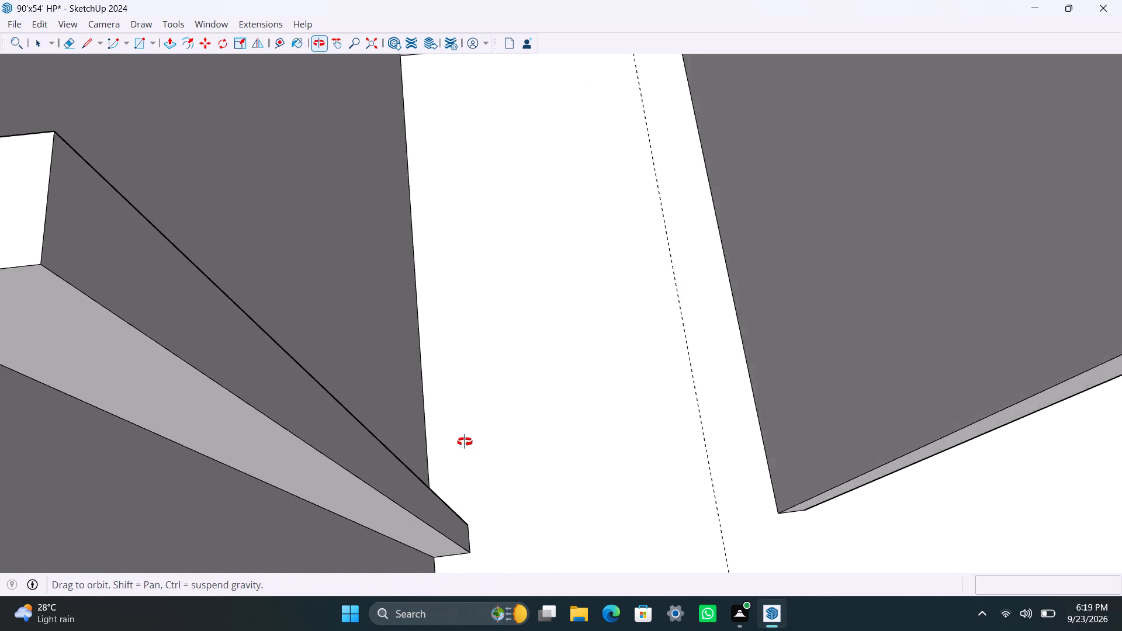
middle_click_drag(465, 442, 361, 435)
scroll(306, 419, "down", 9)
left_click(252, 366)
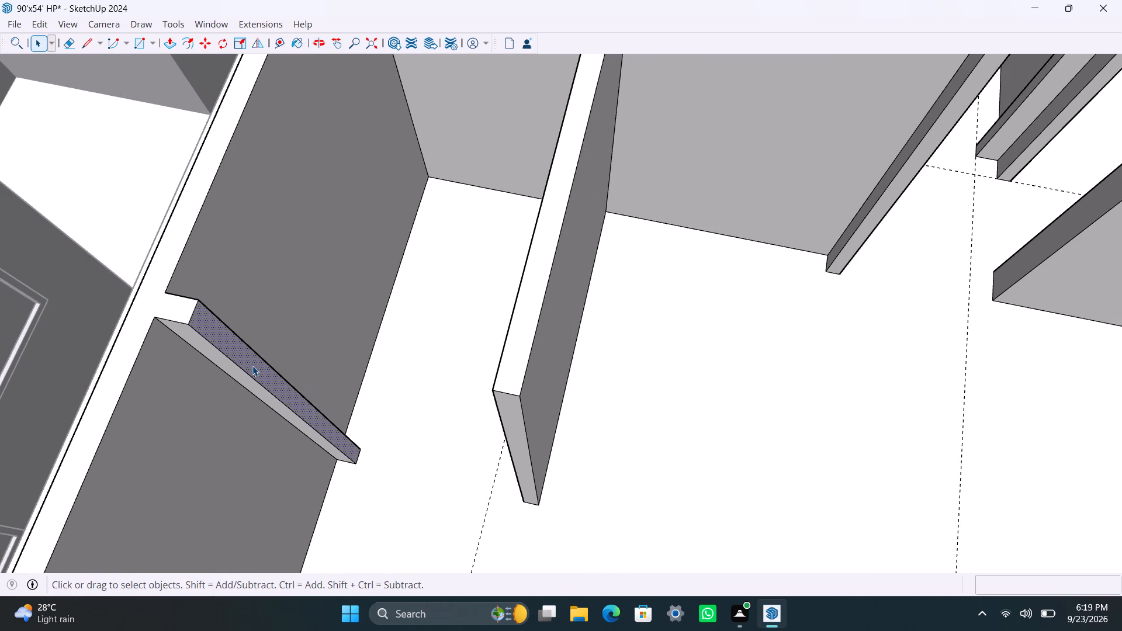
scroll(414, 456, "up", 1)
middle_click_drag(425, 469, 475, 480)
scroll(475, 480, "up", 1)
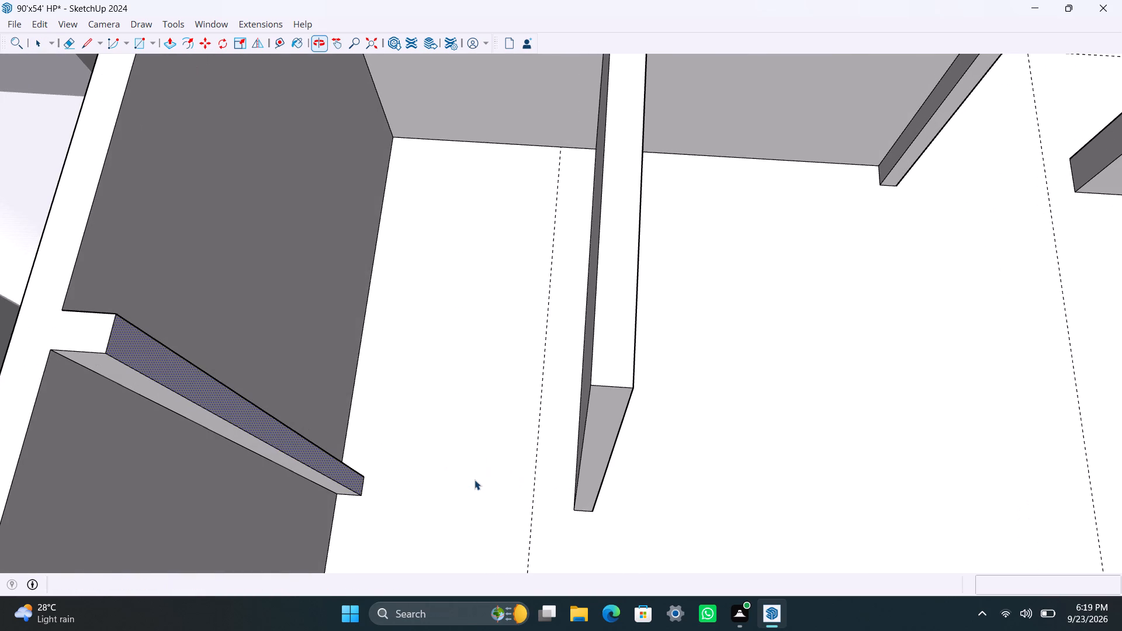
key("t")
middle_click_drag(576, 488, 616, 488)
scroll(591, 450, "up", 2)
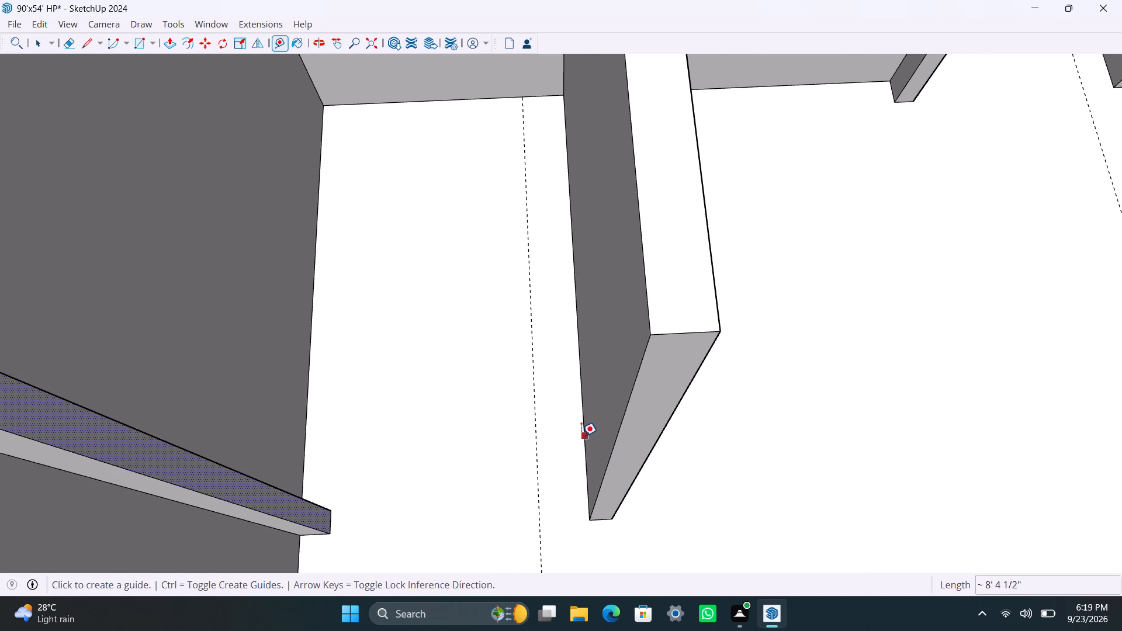
left_click(581, 434)
type("3'")
key("Return")
Extend the remaining stub's end face to the 3' guide.
key("space")
key("p")
left_click_drag(305, 506, 395, 481)
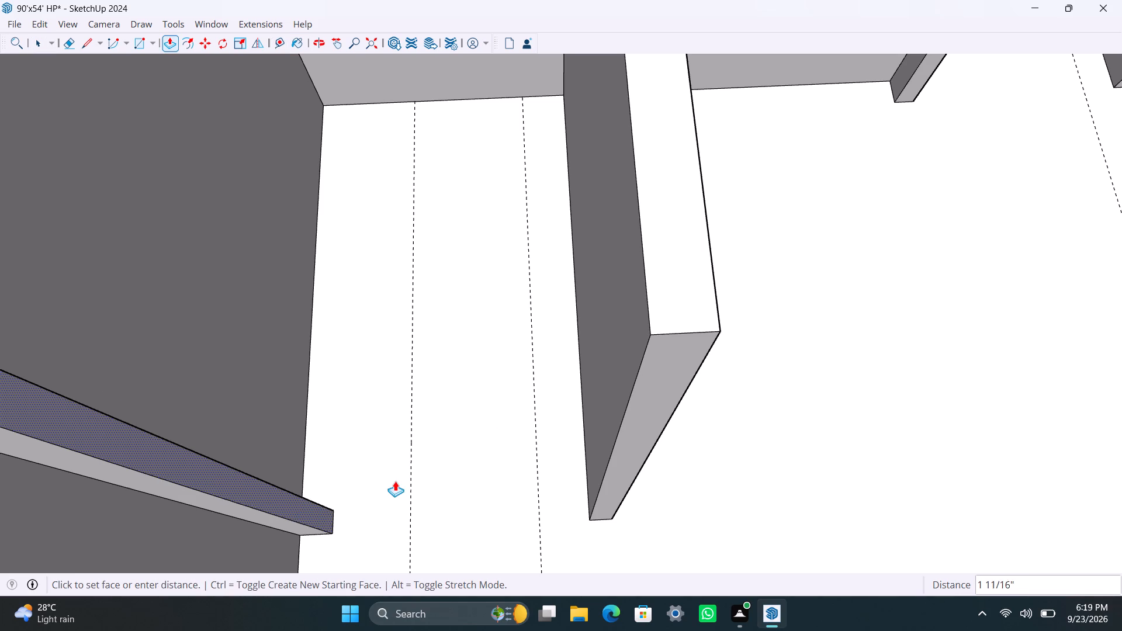
left_click_drag(395, 481, 415, 462)
key("space")
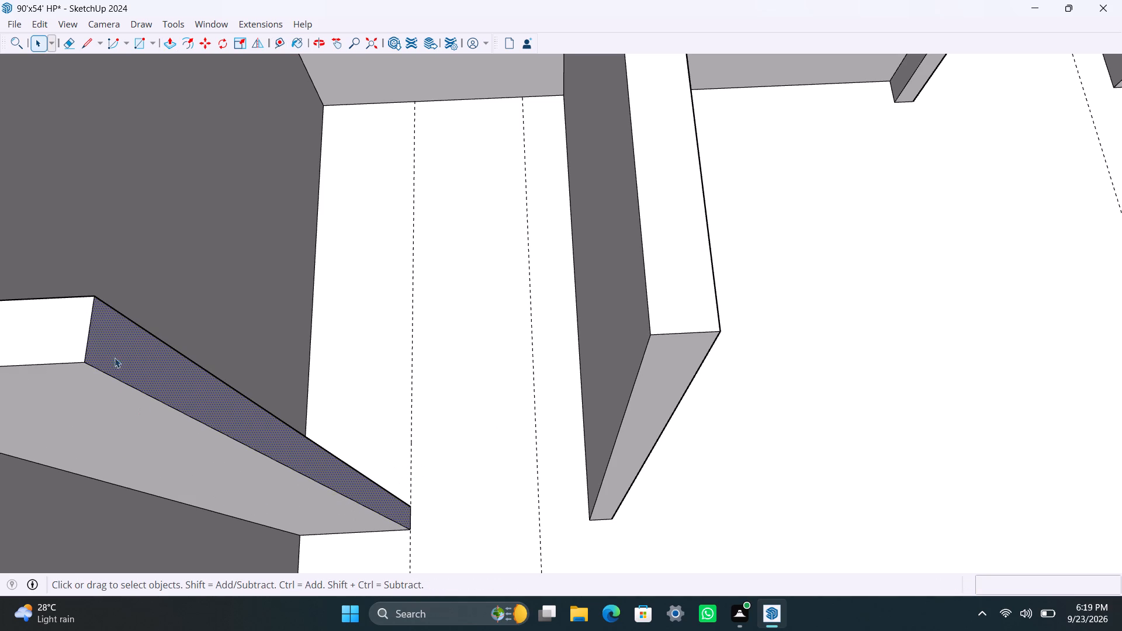
Copy the top edge of the stub's end face 3' down to mark the lintel depth.
left_click(88, 338)
key("m")
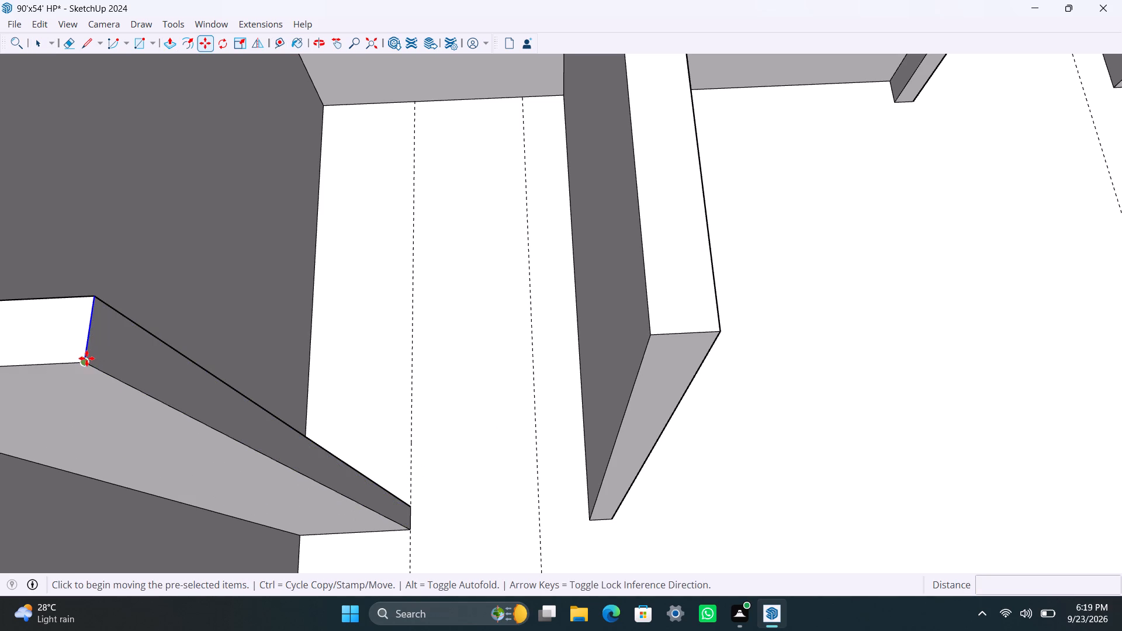
left_click(82, 364)
type("3'")
key("Return")
key("space")
Extrude the upper part of the stub's end face about 3' across the opening to the facing partition wall as a lintel.
left_click(148, 383)
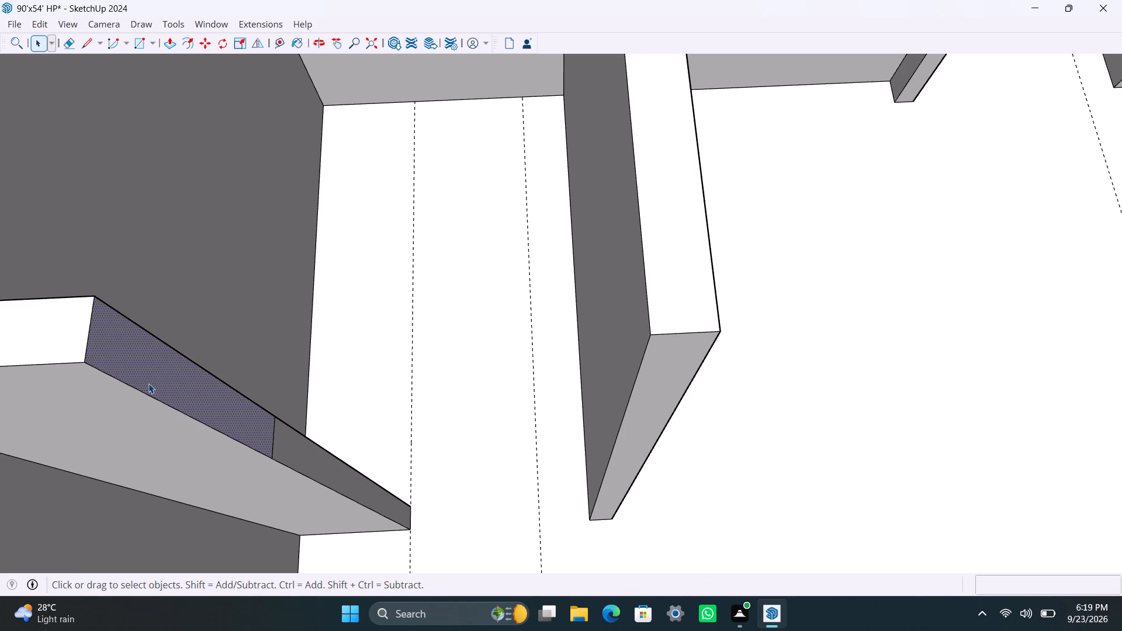
key("p")
left_click_drag(149, 383, 632, 286)
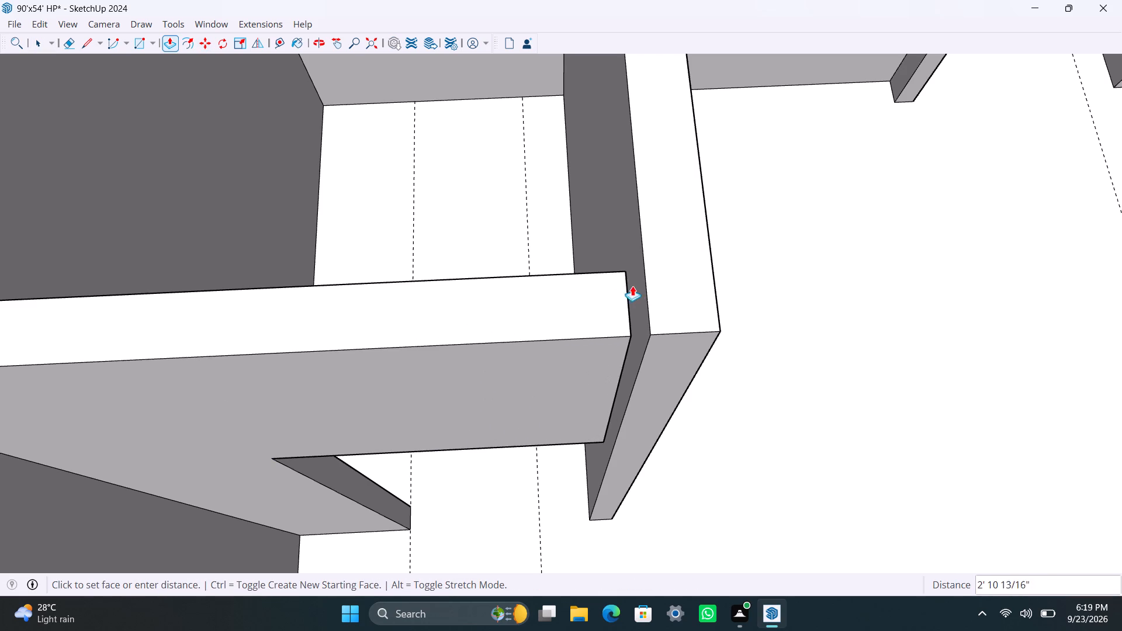
left_click_drag(632, 286, 650, 282)
scroll(653, 342, "up", 2)
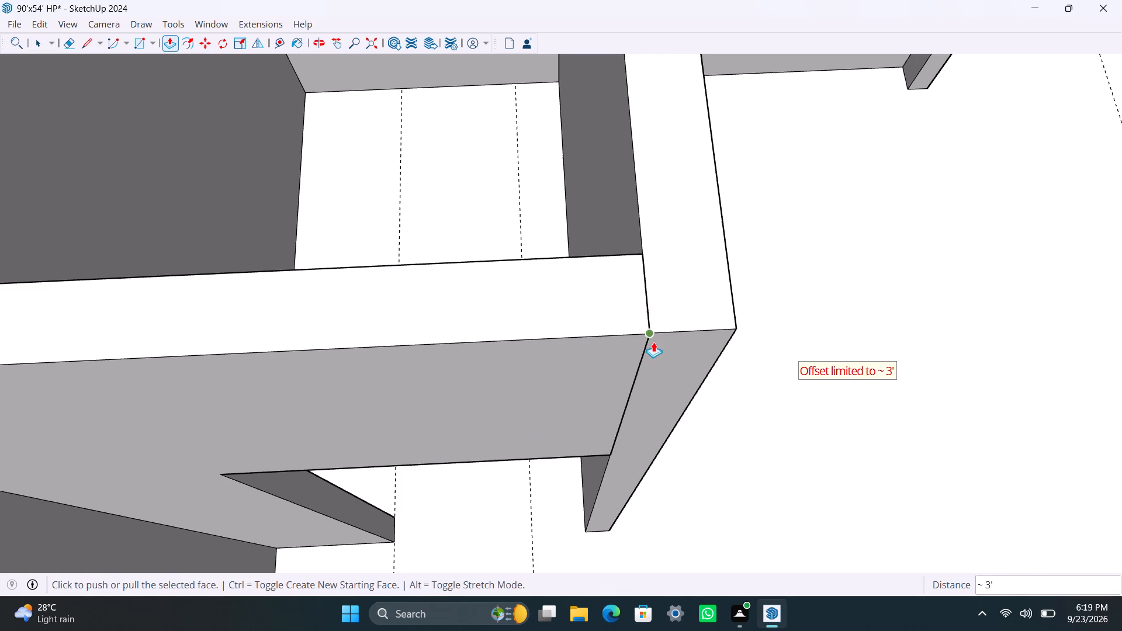
scroll(636, 372, "up", 7)
left_click_drag(623, 378, 666, 321)
key("space")
Push/pull the lintel's side face to line up with the end face of the adjoining partition wall.
scroll(645, 337, "up", 3)
middle_click_drag(660, 326, 566, 294)
scroll(564, 294, "up", 1)
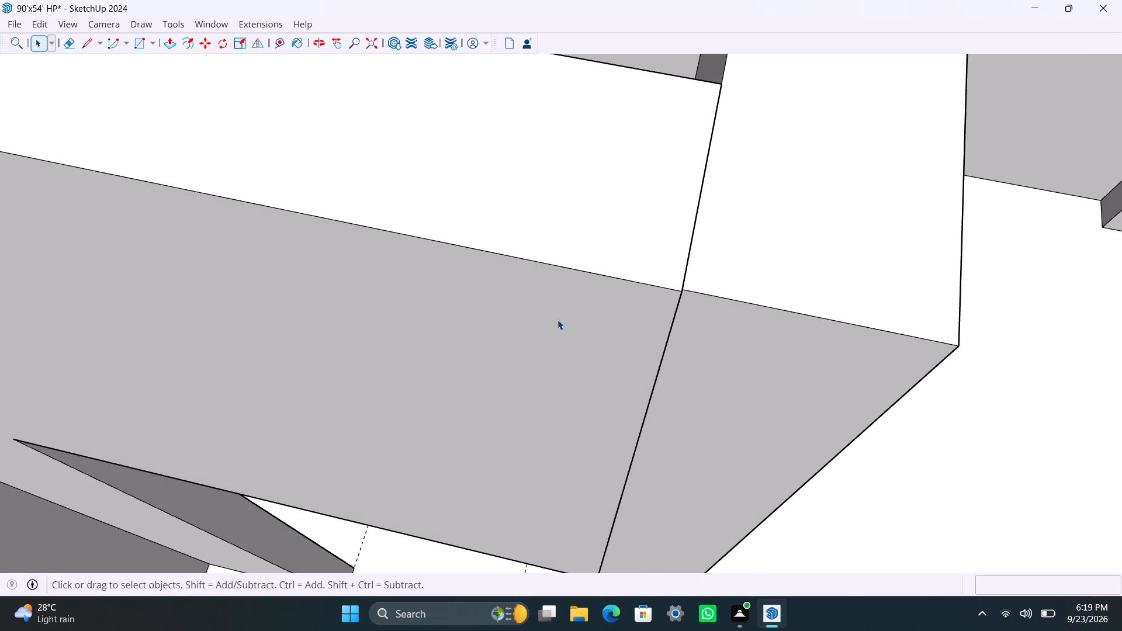
left_click(558, 320)
key("p")
left_click_drag(560, 326, 690, 297)
key("space")
Close the wall group and run FixIt 101 on it twice.
scroll(653, 300, "down", 11)
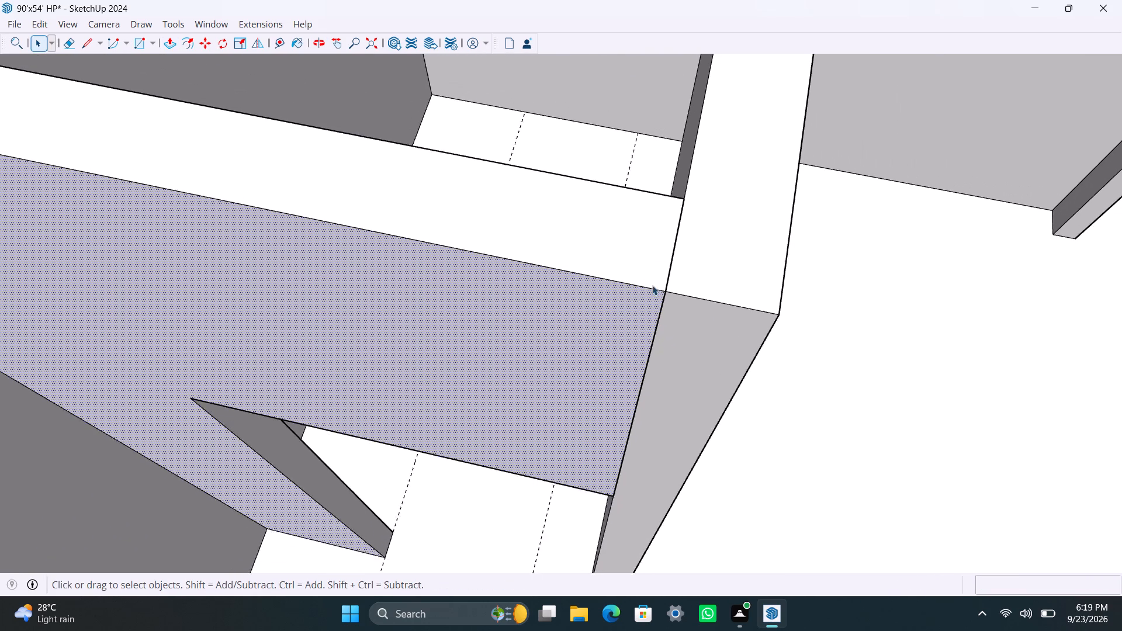
scroll(652, 285, "down", 6)
scroll(652, 276, "down", 19)
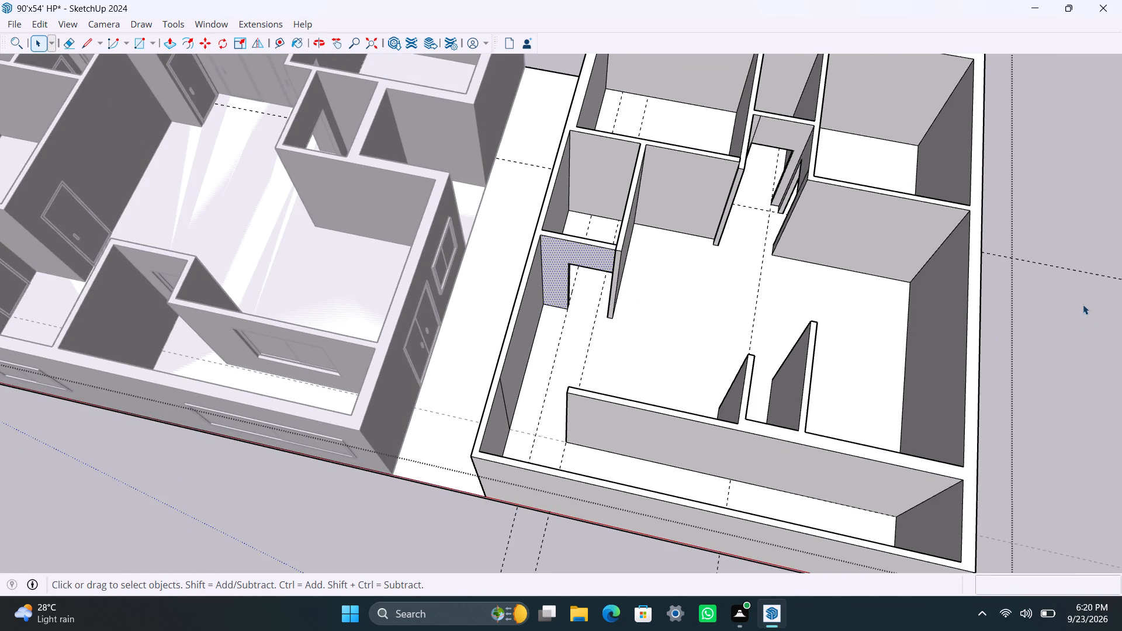
left_click(1082, 304)
left_click(574, 287)
right_click(573, 280)
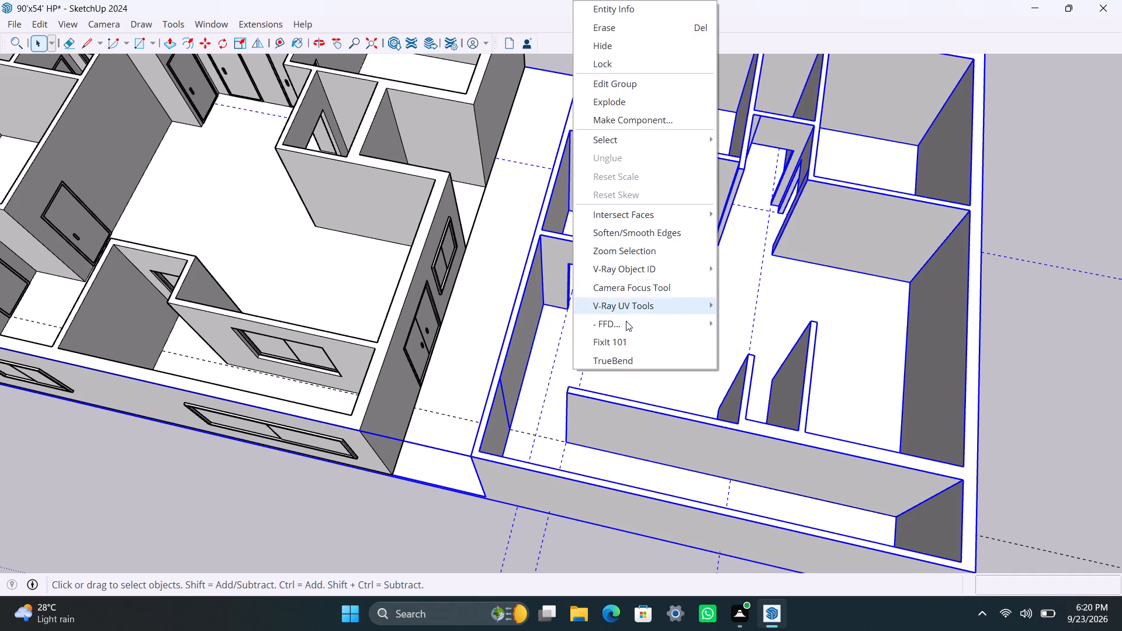
left_click(629, 339)
left_click(610, 364)
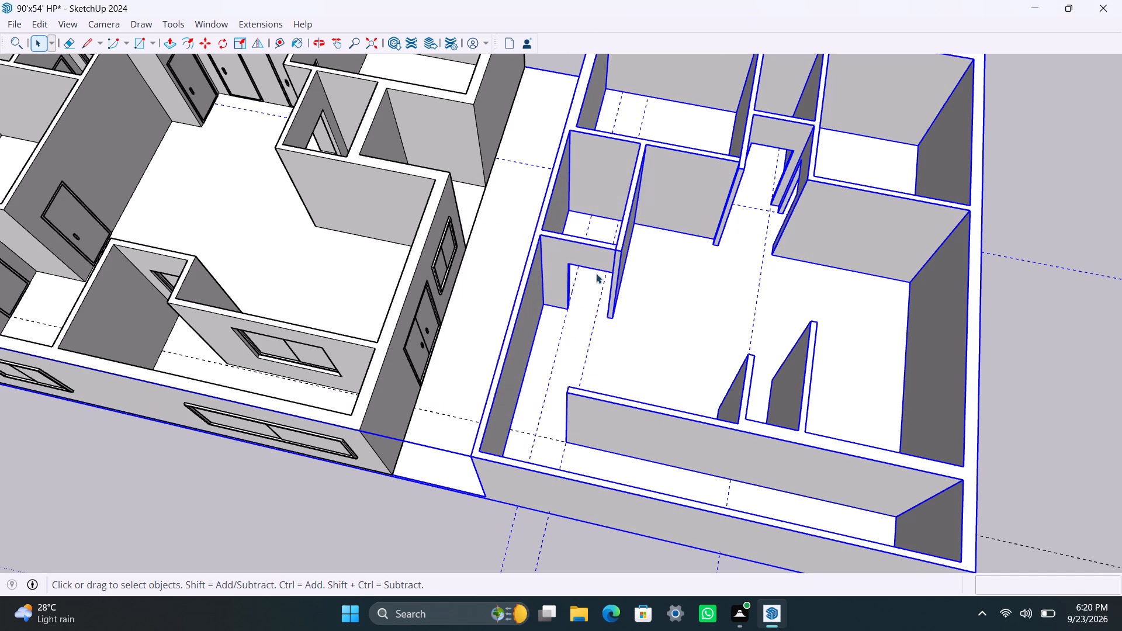
right_click(596, 273)
left_click(640, 345)
left_click(619, 373)
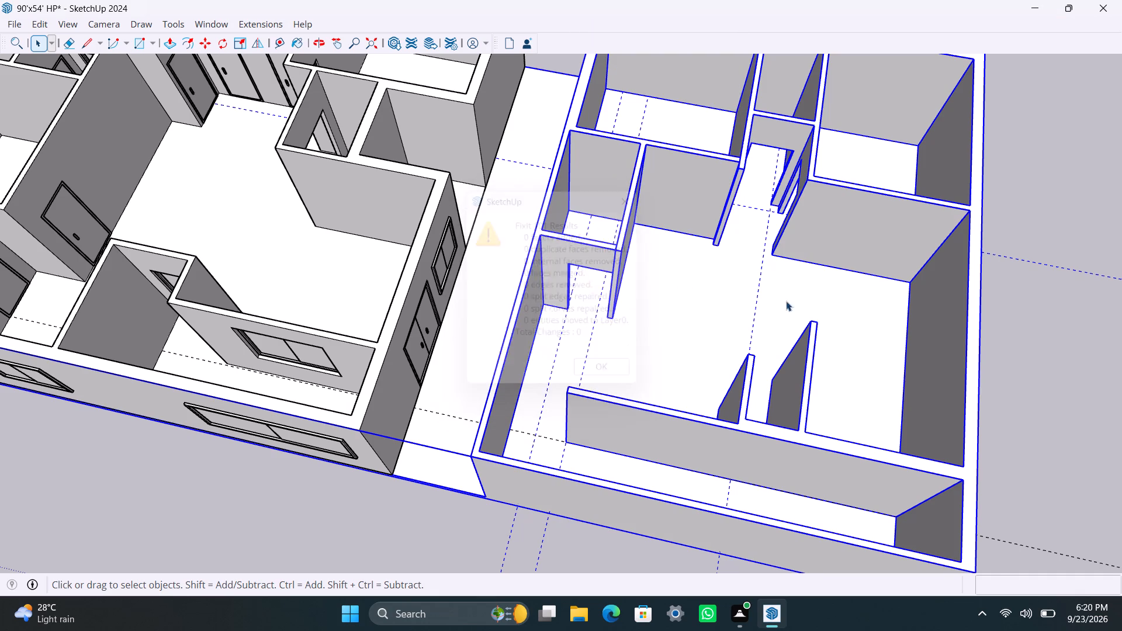
left_click(1009, 266)
Examine the joint between the new lintel and the partition wall's end from several angles and close up.
scroll(616, 380, "up", 14)
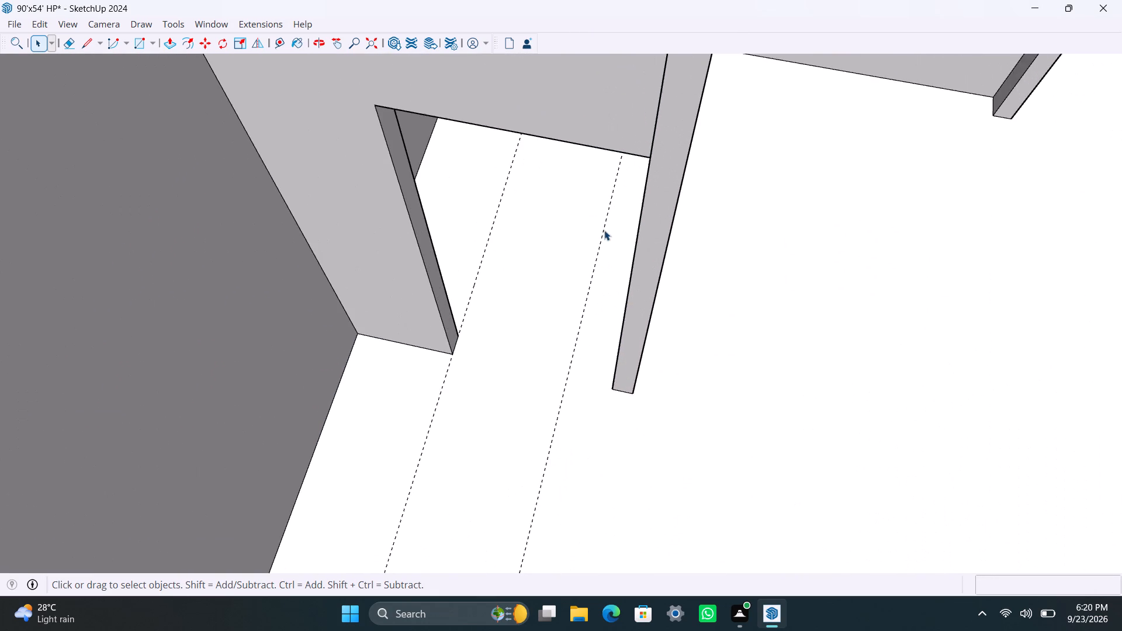
middle_click_drag(618, 195, 525, 150)
scroll(536, 248, "down", 6)
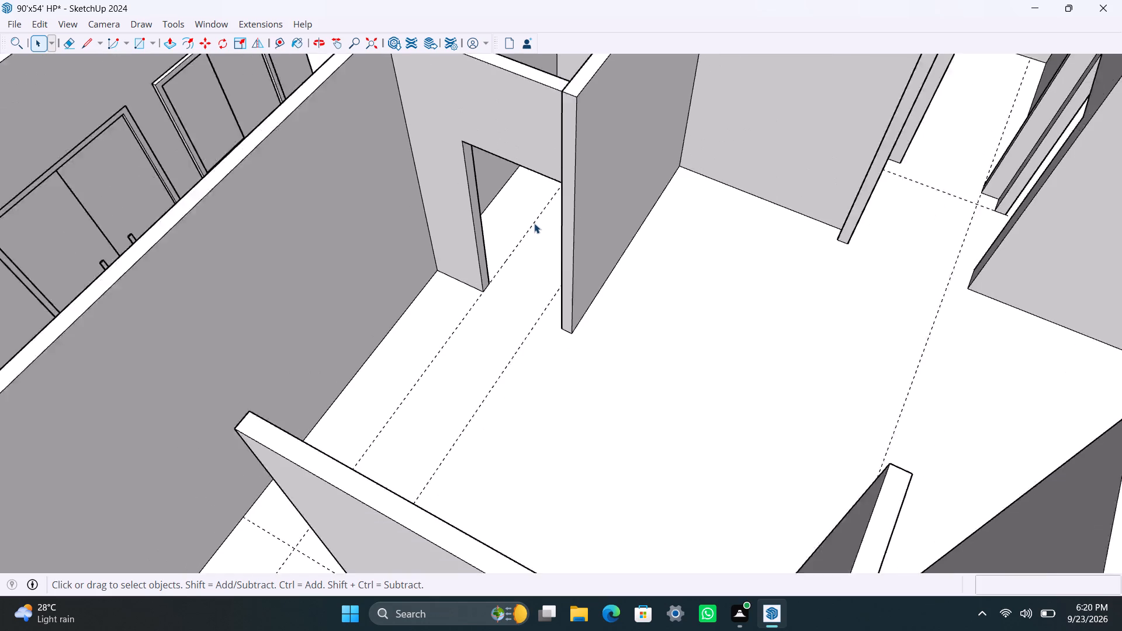
scroll(534, 223, "down", 6)
middle_click_drag(534, 212, 1041, 140)
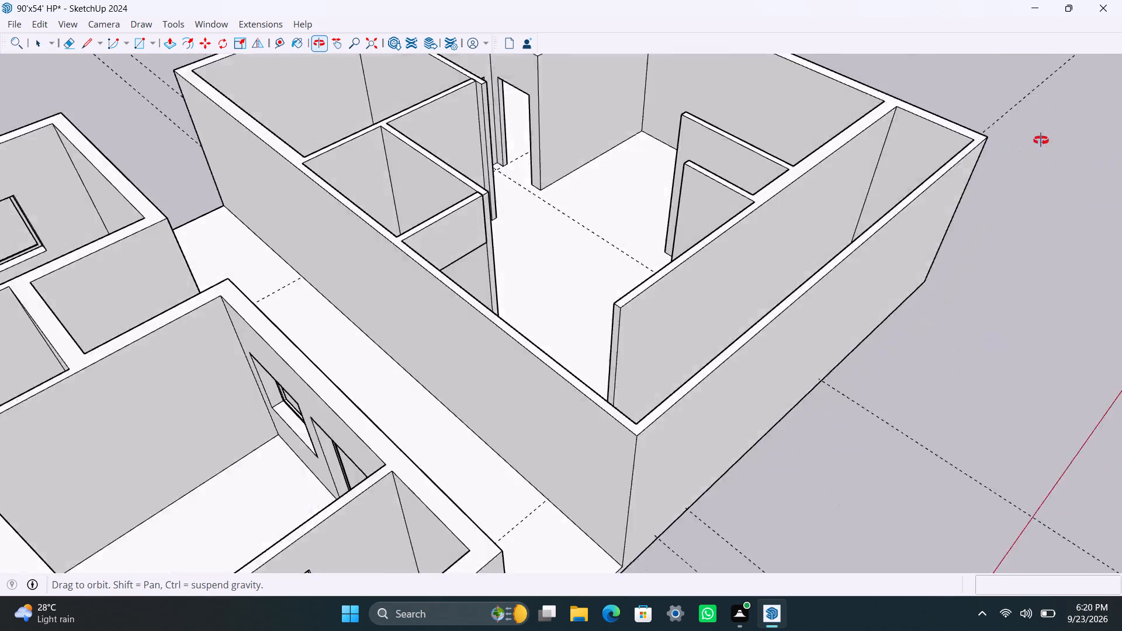
middle_click_drag(1041, 140, 1040, 140)
scroll(481, 217, "up", 17)
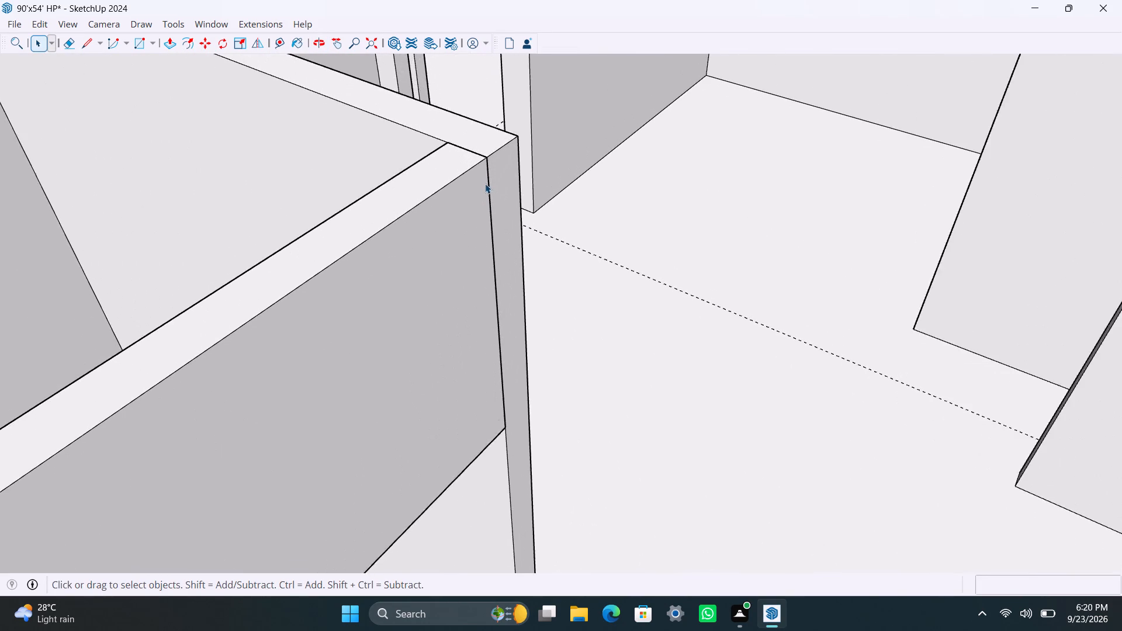
scroll(485, 183, "up", 18)
scroll(503, 112, "up", 8)
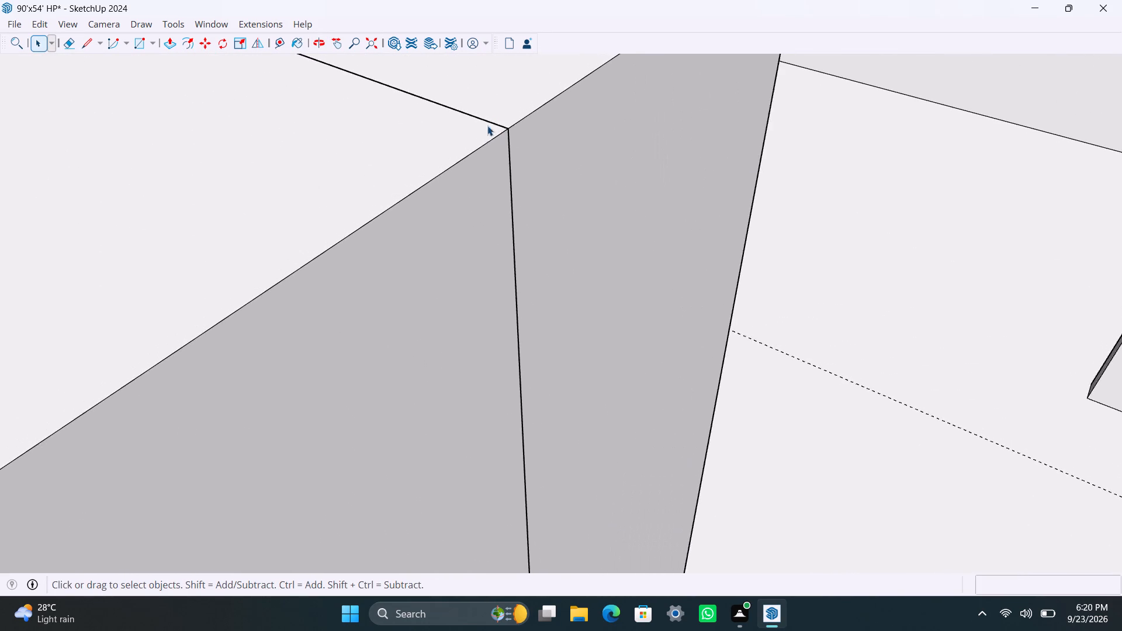
scroll(487, 126, "up", 20)
scroll(487, 126, "up", 1)
scroll(539, 157, "up", 4)
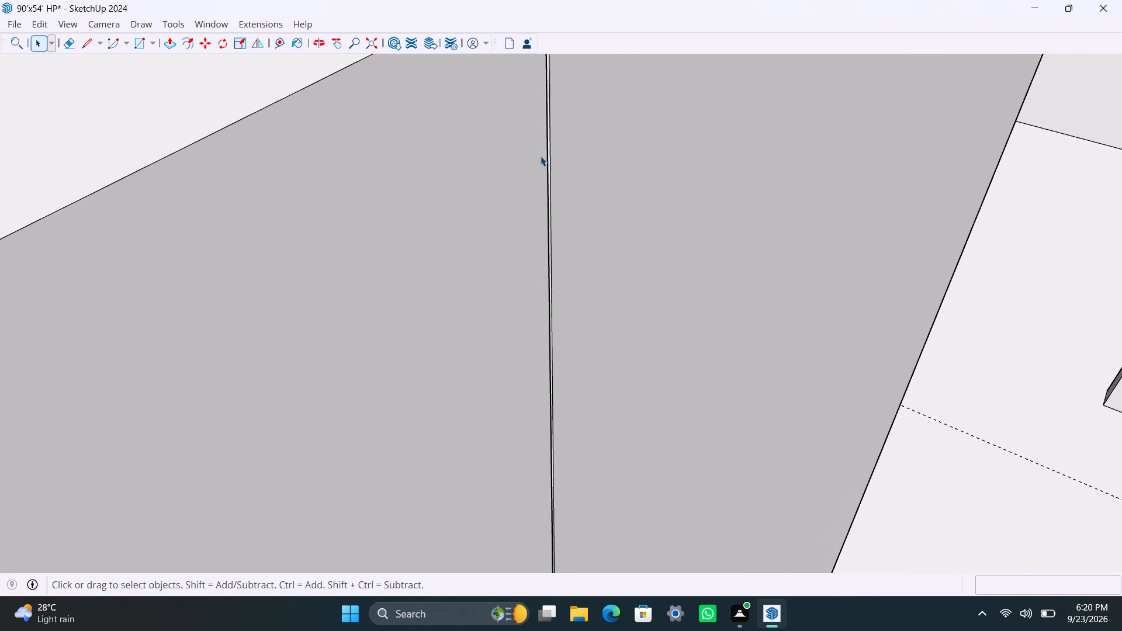
scroll(556, 154, "up", 4)
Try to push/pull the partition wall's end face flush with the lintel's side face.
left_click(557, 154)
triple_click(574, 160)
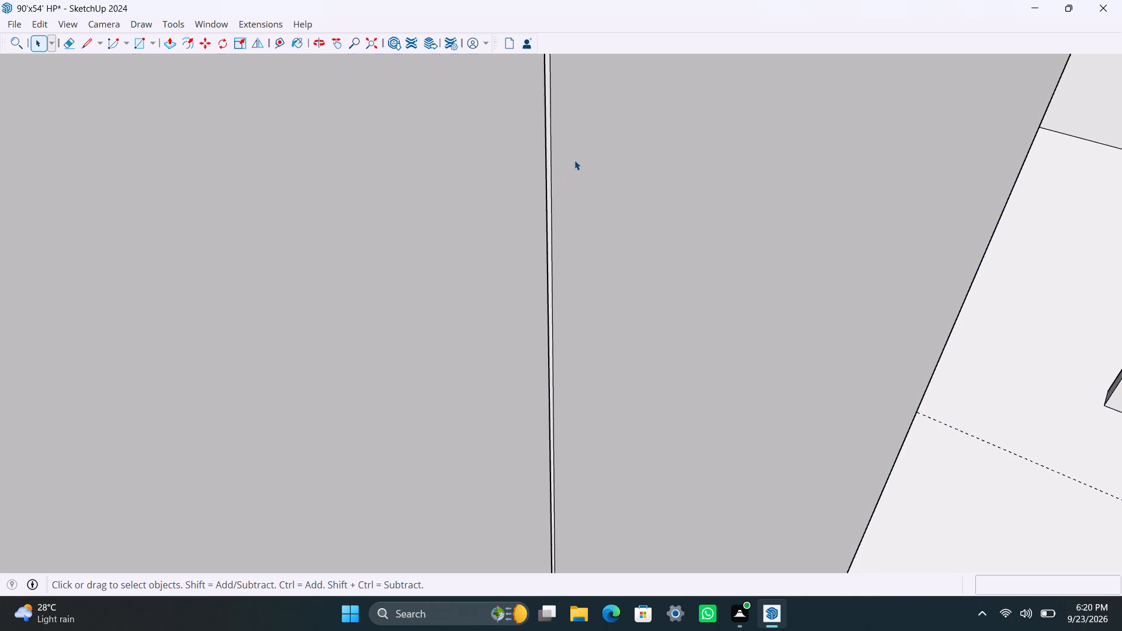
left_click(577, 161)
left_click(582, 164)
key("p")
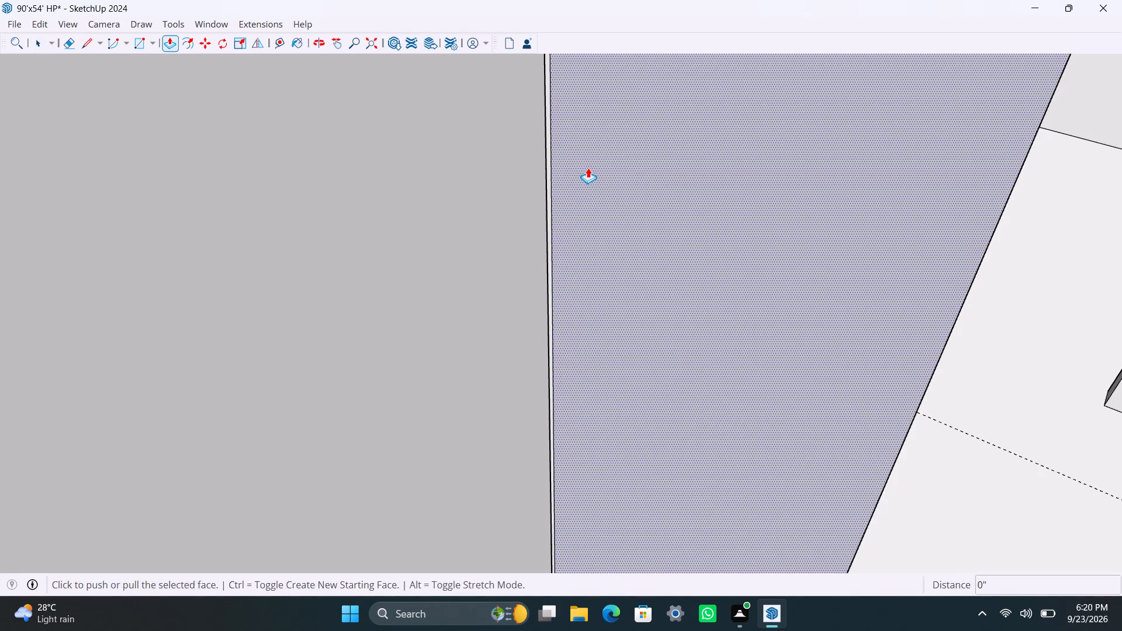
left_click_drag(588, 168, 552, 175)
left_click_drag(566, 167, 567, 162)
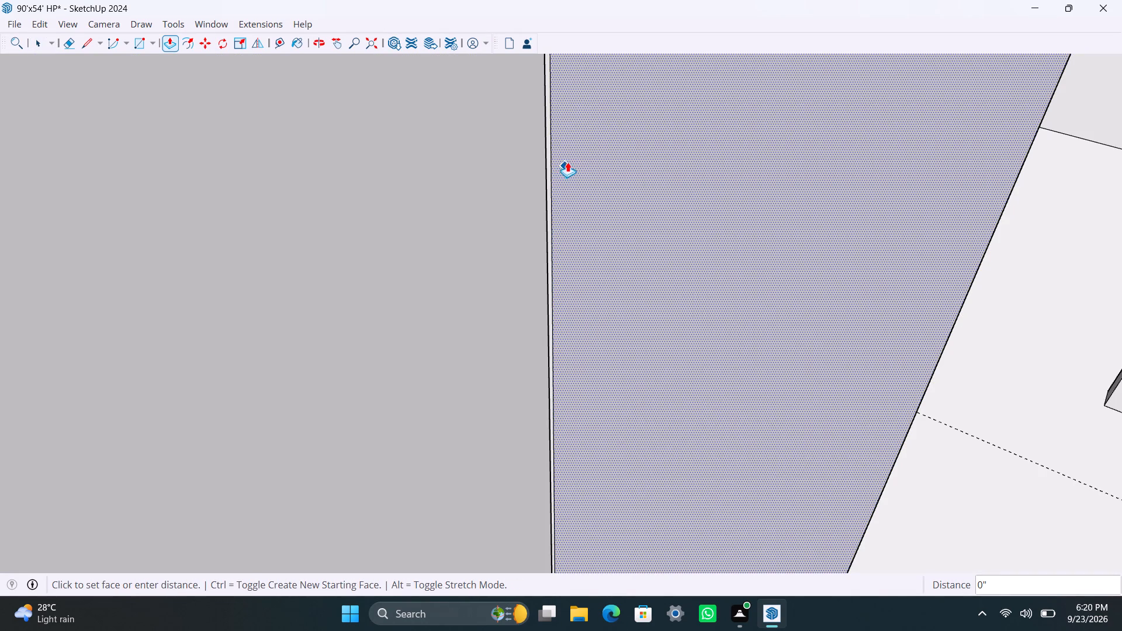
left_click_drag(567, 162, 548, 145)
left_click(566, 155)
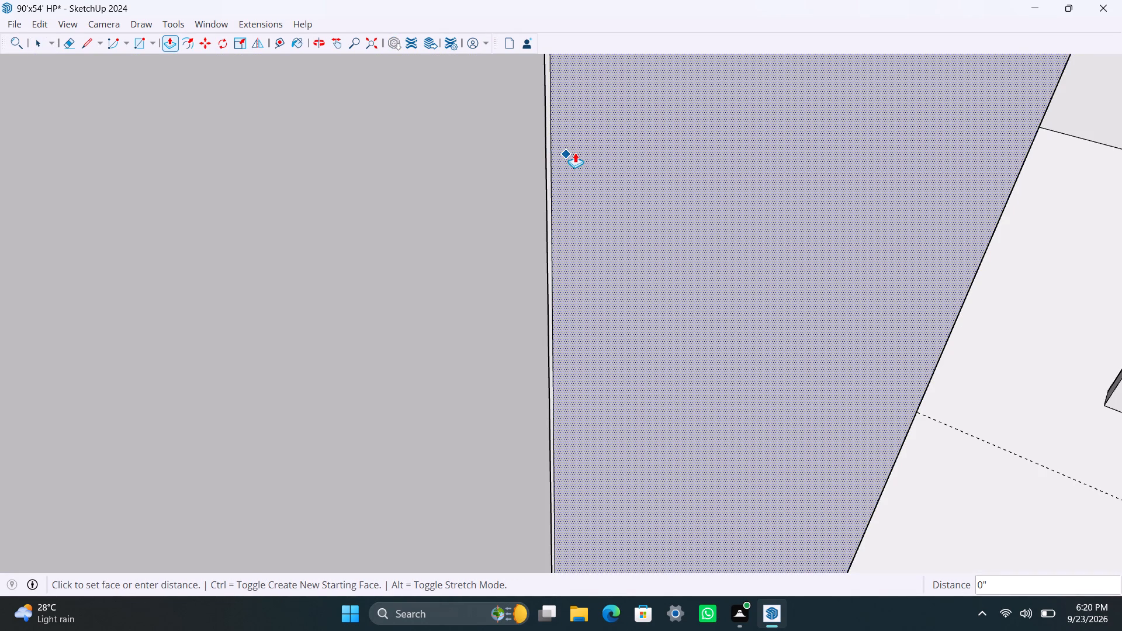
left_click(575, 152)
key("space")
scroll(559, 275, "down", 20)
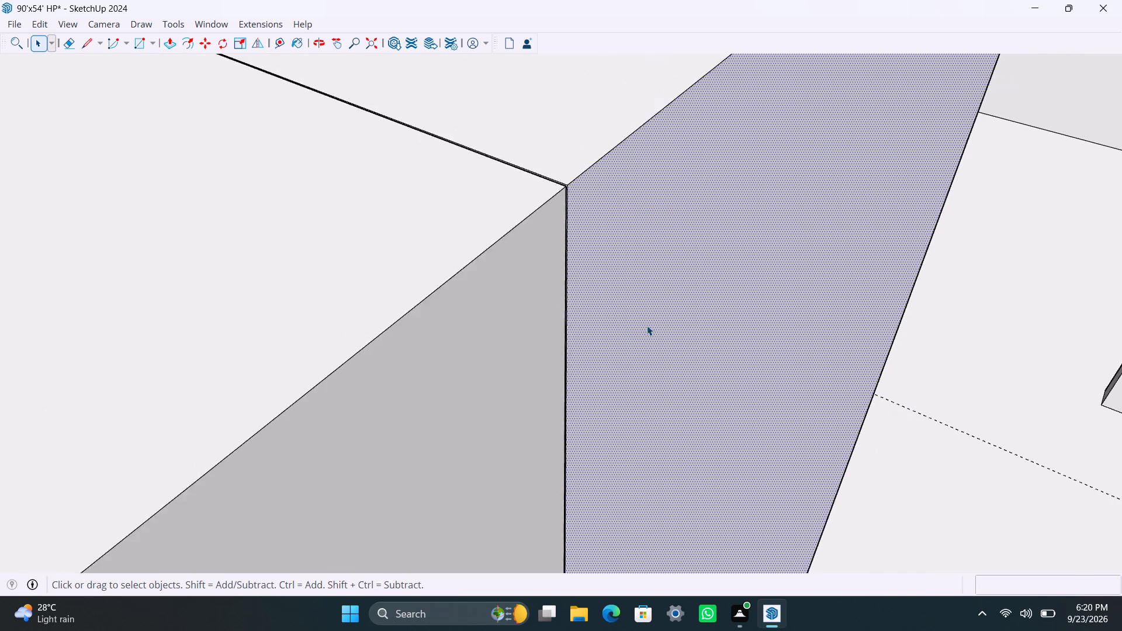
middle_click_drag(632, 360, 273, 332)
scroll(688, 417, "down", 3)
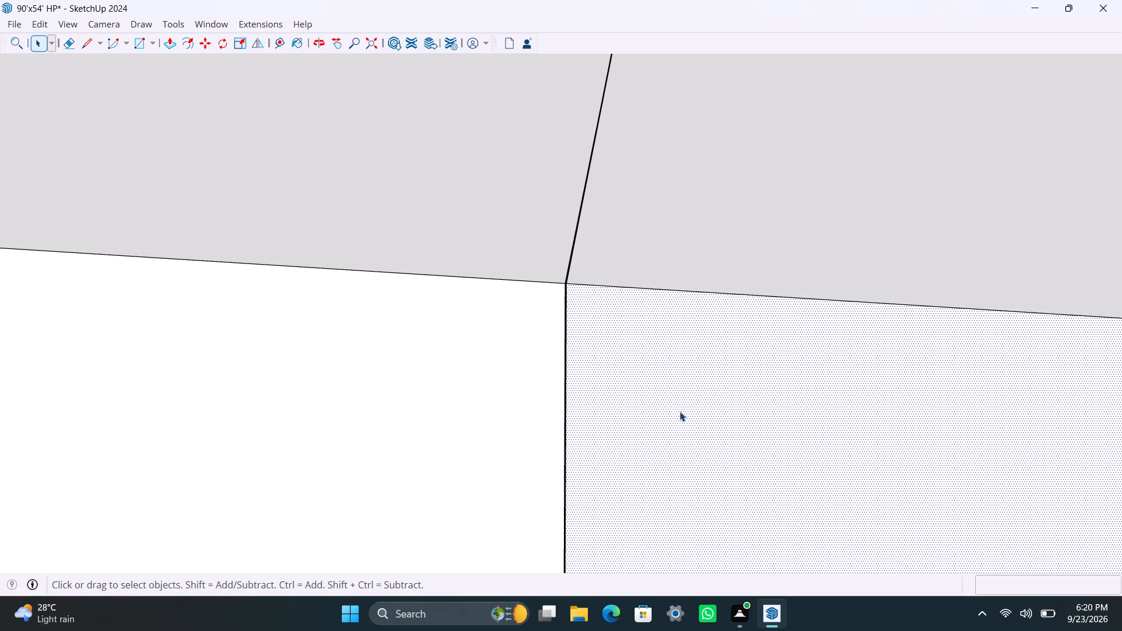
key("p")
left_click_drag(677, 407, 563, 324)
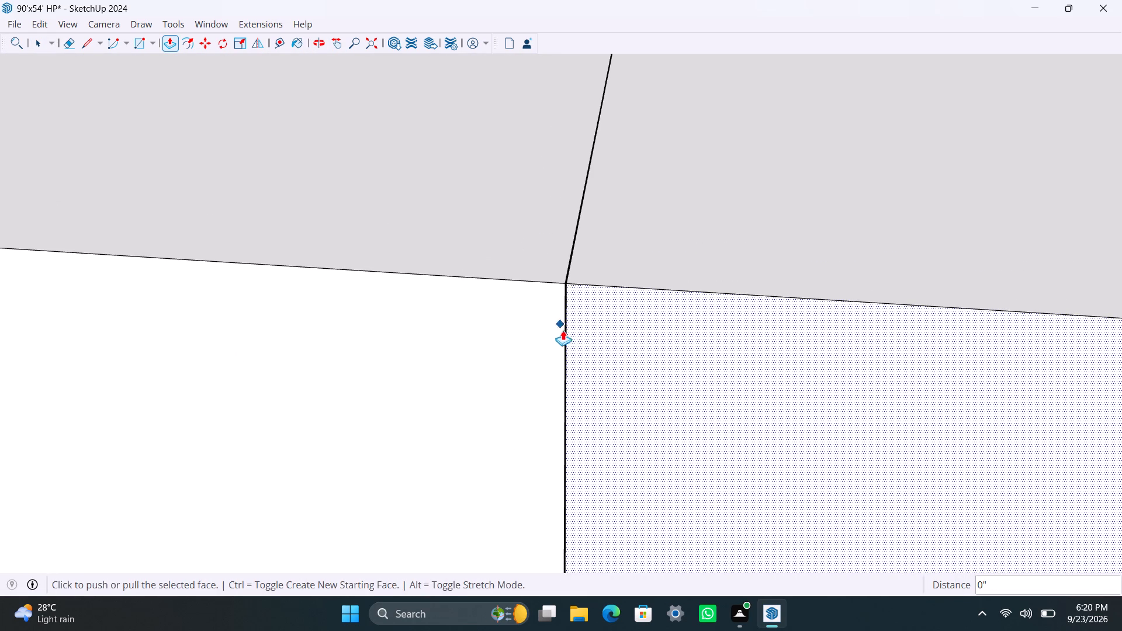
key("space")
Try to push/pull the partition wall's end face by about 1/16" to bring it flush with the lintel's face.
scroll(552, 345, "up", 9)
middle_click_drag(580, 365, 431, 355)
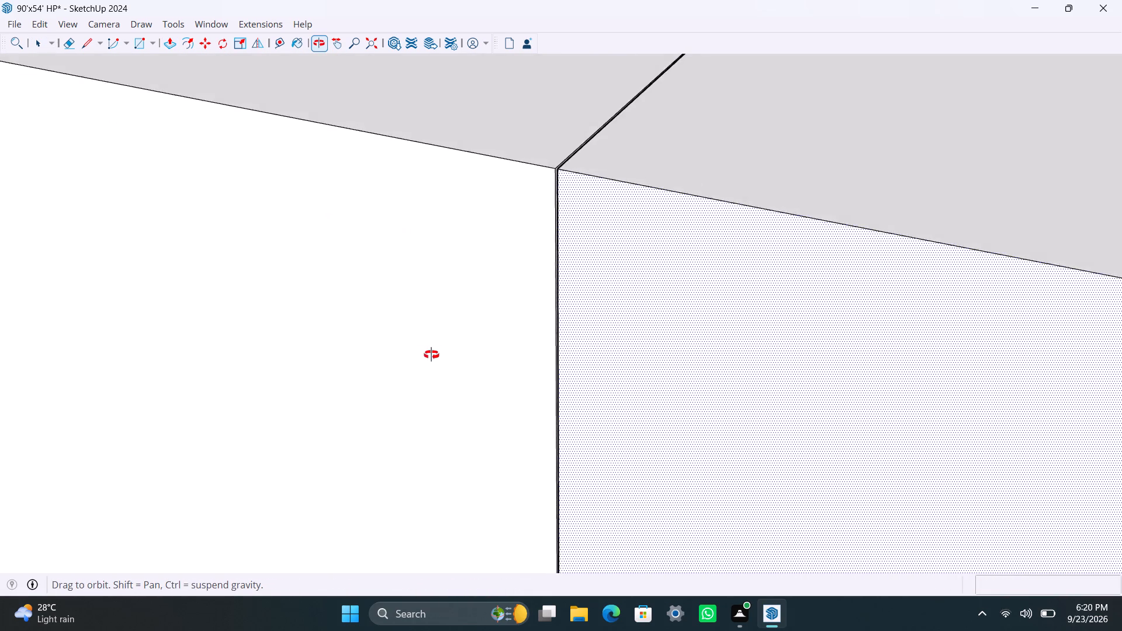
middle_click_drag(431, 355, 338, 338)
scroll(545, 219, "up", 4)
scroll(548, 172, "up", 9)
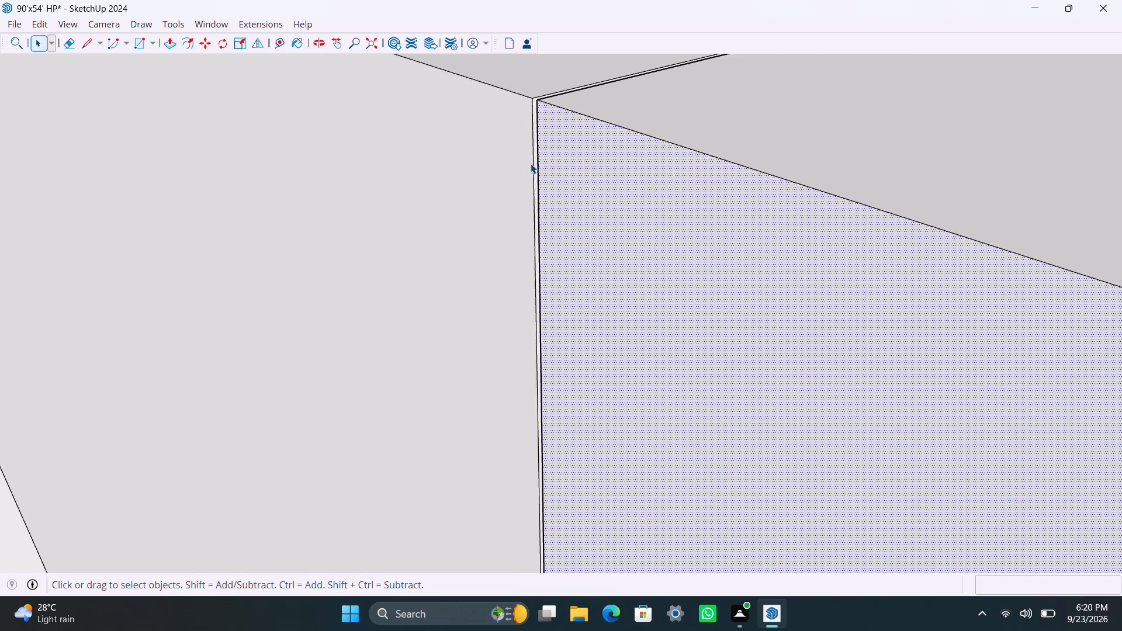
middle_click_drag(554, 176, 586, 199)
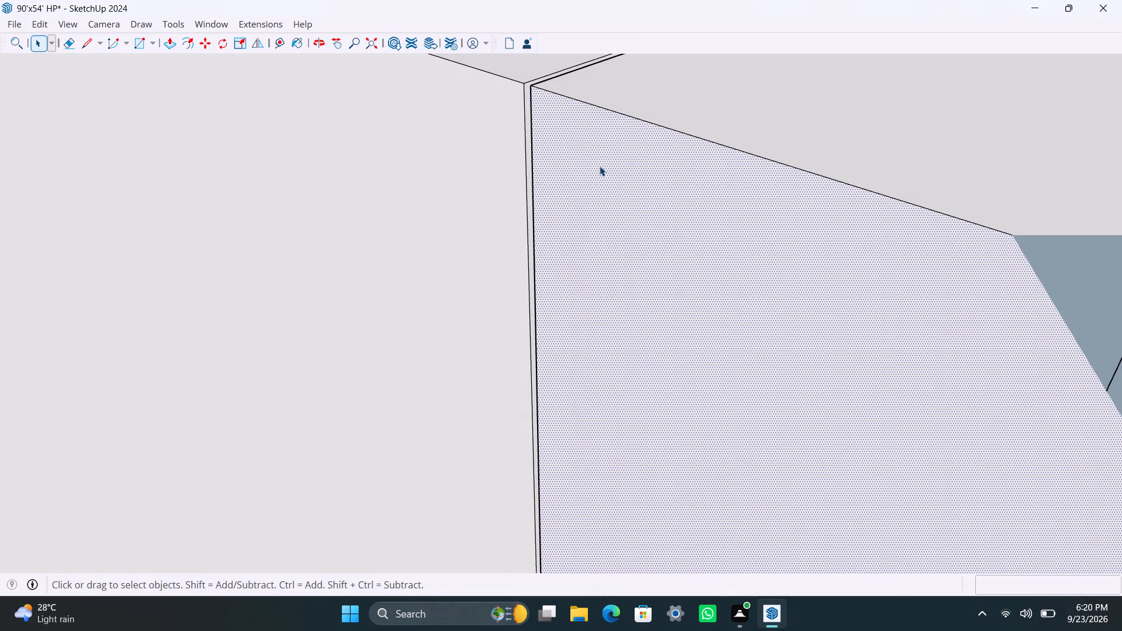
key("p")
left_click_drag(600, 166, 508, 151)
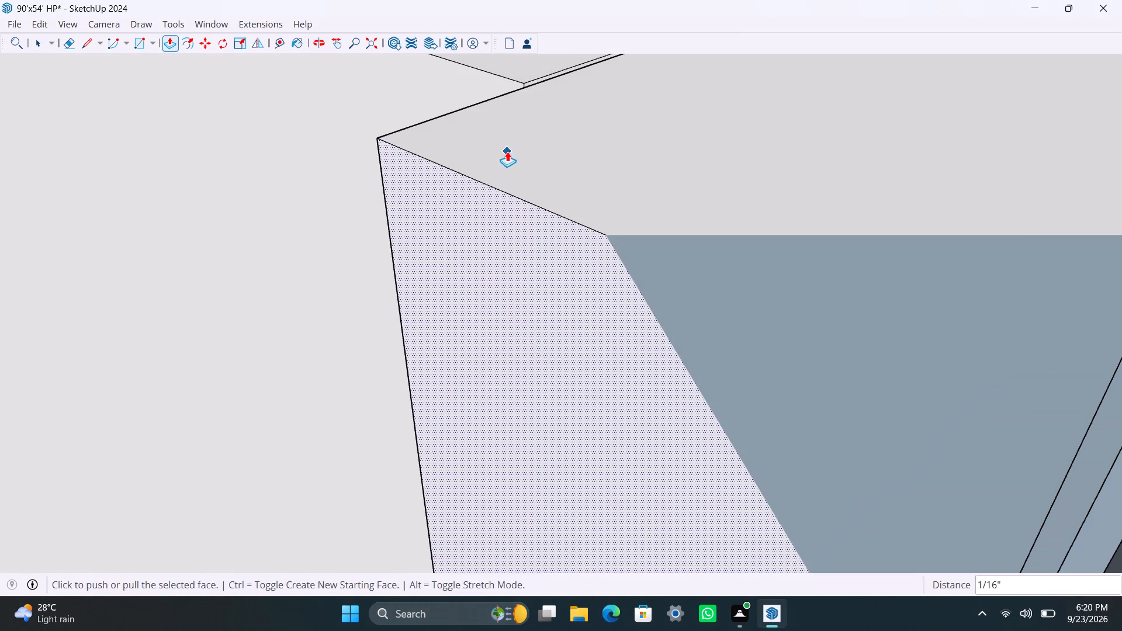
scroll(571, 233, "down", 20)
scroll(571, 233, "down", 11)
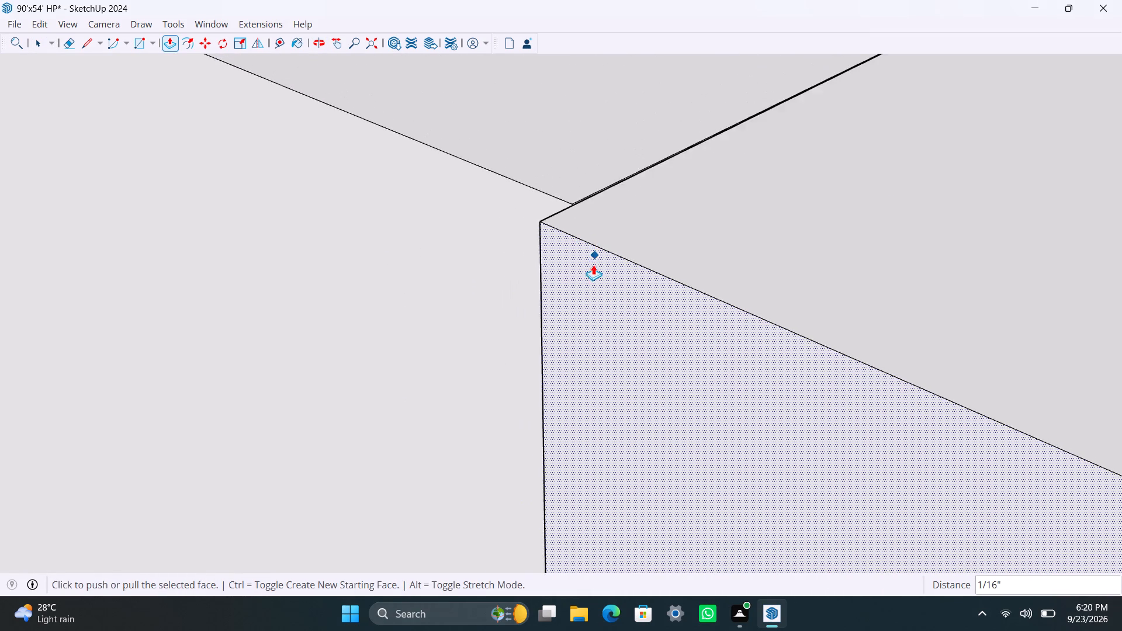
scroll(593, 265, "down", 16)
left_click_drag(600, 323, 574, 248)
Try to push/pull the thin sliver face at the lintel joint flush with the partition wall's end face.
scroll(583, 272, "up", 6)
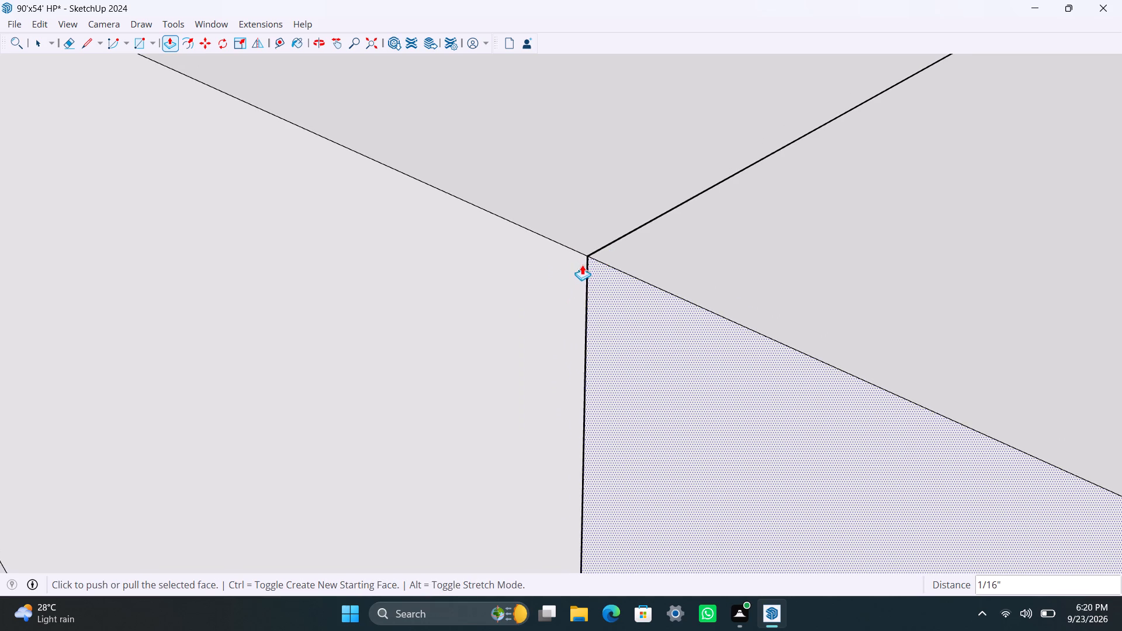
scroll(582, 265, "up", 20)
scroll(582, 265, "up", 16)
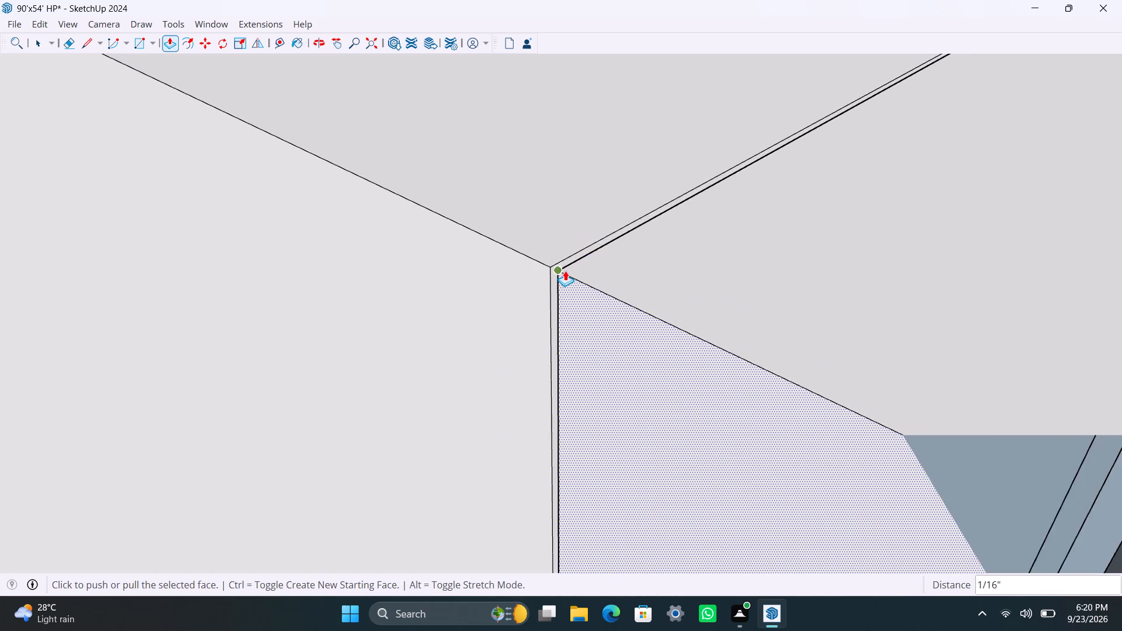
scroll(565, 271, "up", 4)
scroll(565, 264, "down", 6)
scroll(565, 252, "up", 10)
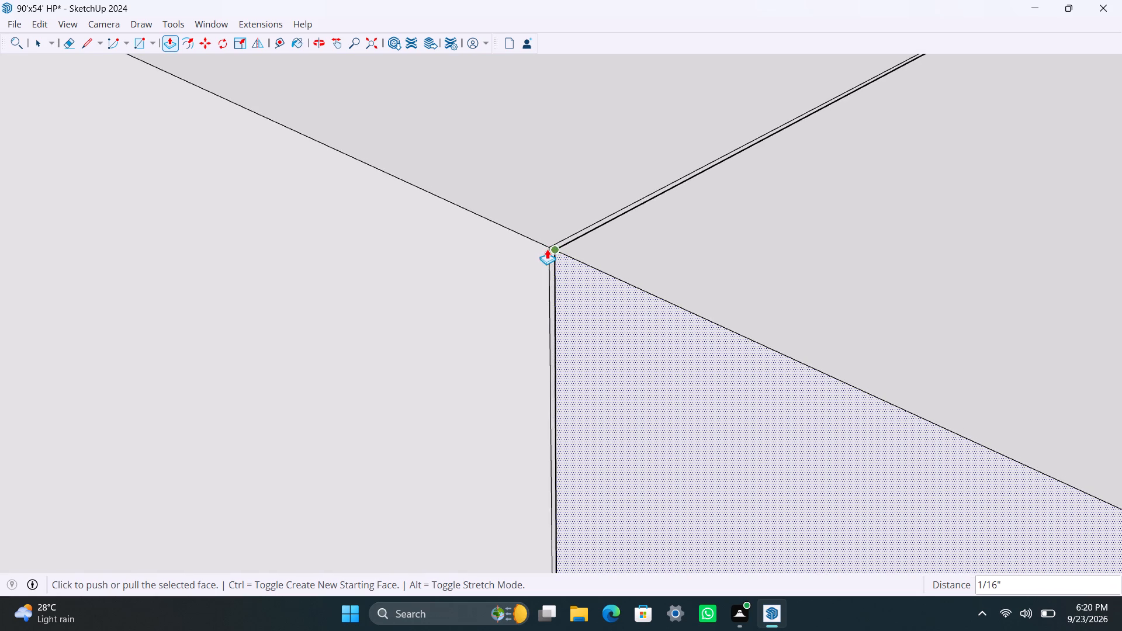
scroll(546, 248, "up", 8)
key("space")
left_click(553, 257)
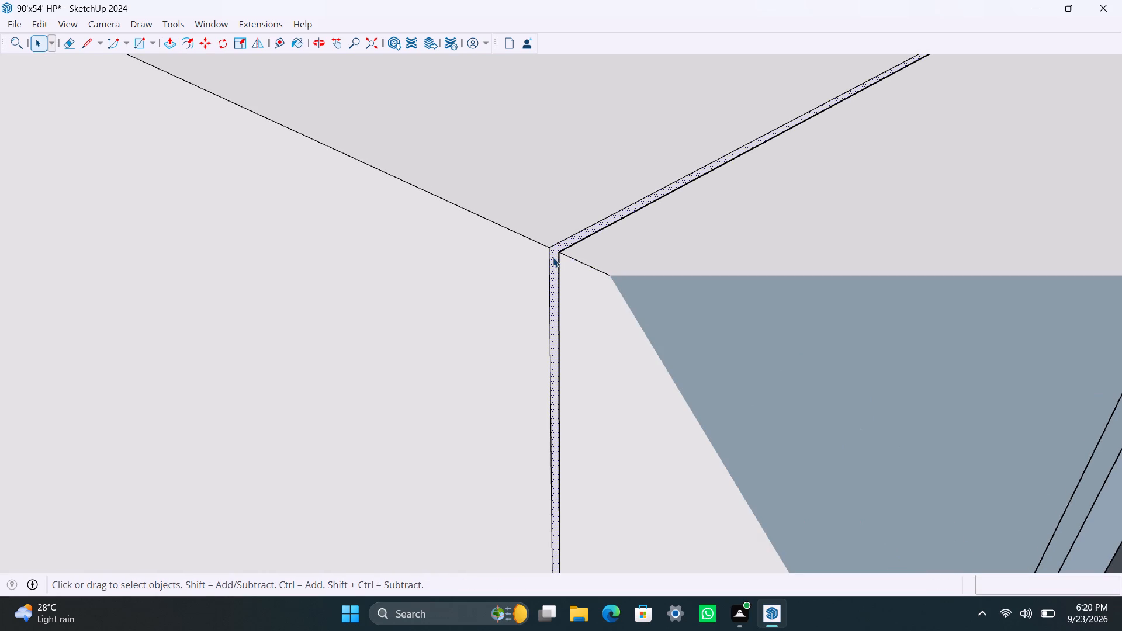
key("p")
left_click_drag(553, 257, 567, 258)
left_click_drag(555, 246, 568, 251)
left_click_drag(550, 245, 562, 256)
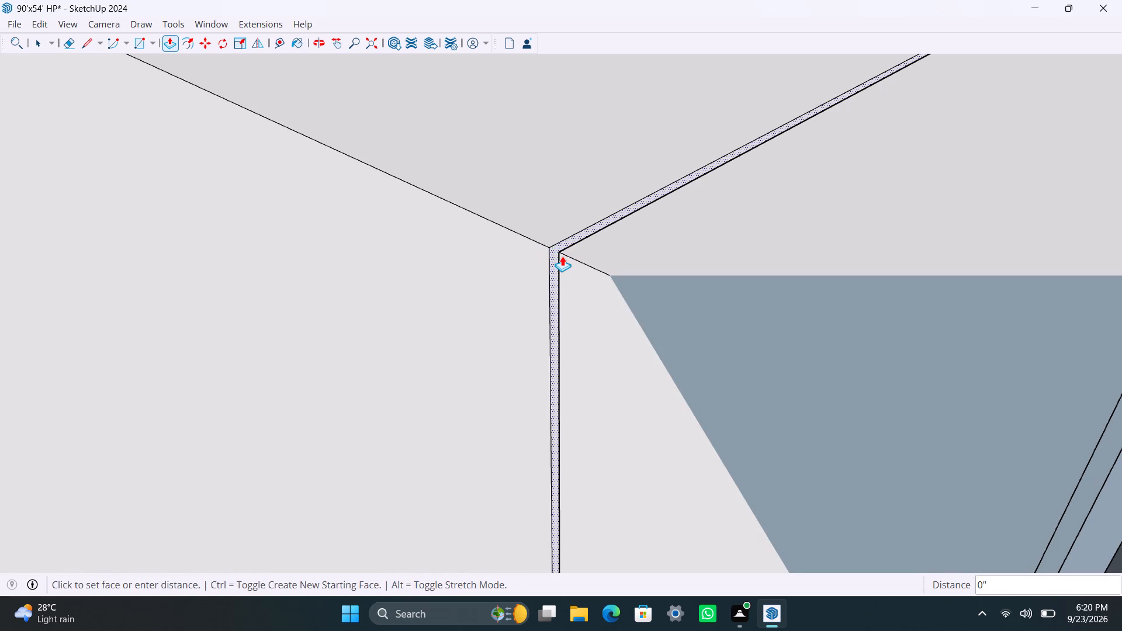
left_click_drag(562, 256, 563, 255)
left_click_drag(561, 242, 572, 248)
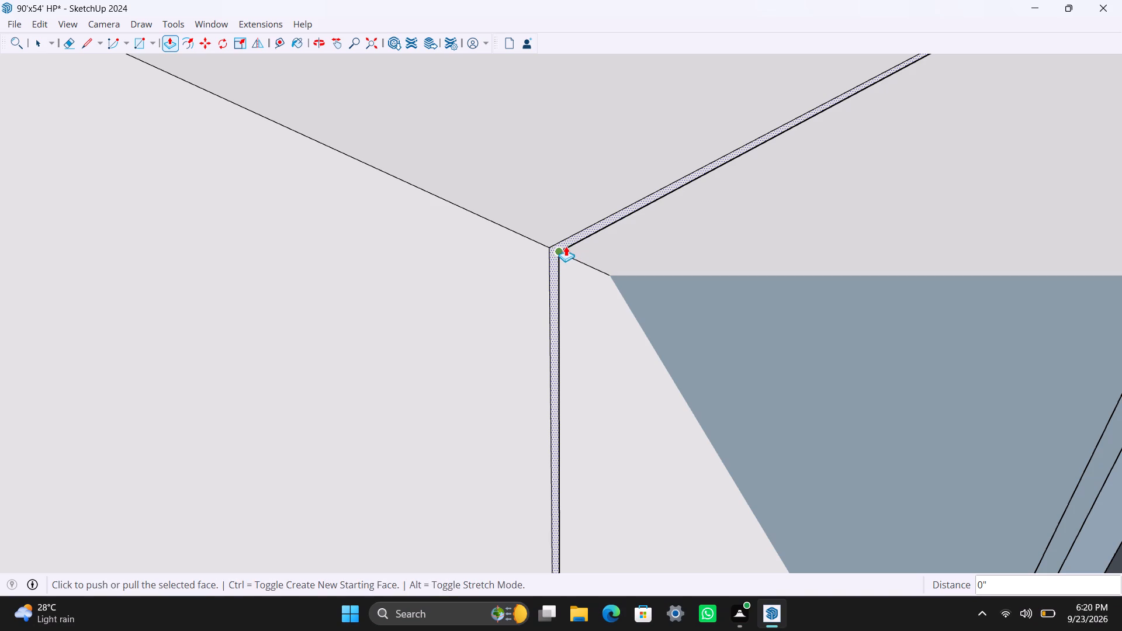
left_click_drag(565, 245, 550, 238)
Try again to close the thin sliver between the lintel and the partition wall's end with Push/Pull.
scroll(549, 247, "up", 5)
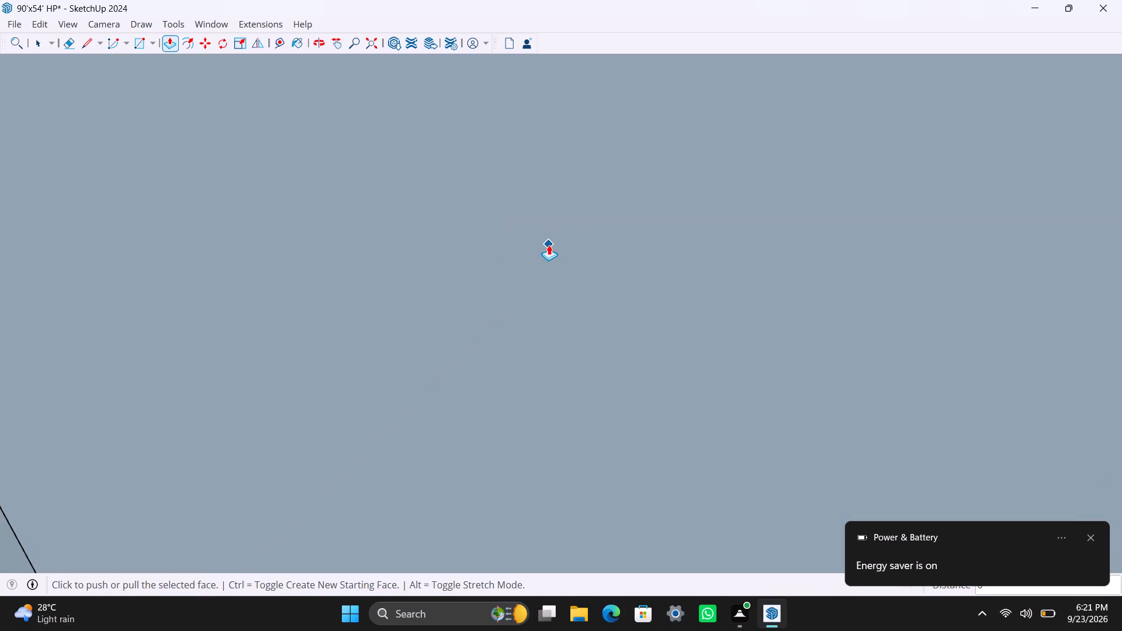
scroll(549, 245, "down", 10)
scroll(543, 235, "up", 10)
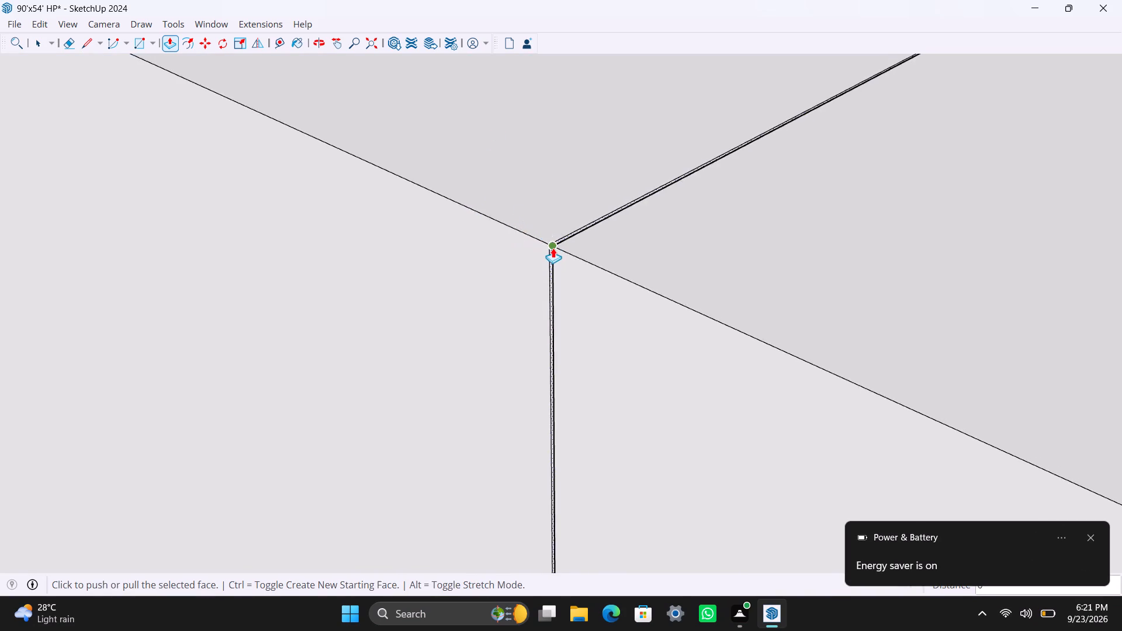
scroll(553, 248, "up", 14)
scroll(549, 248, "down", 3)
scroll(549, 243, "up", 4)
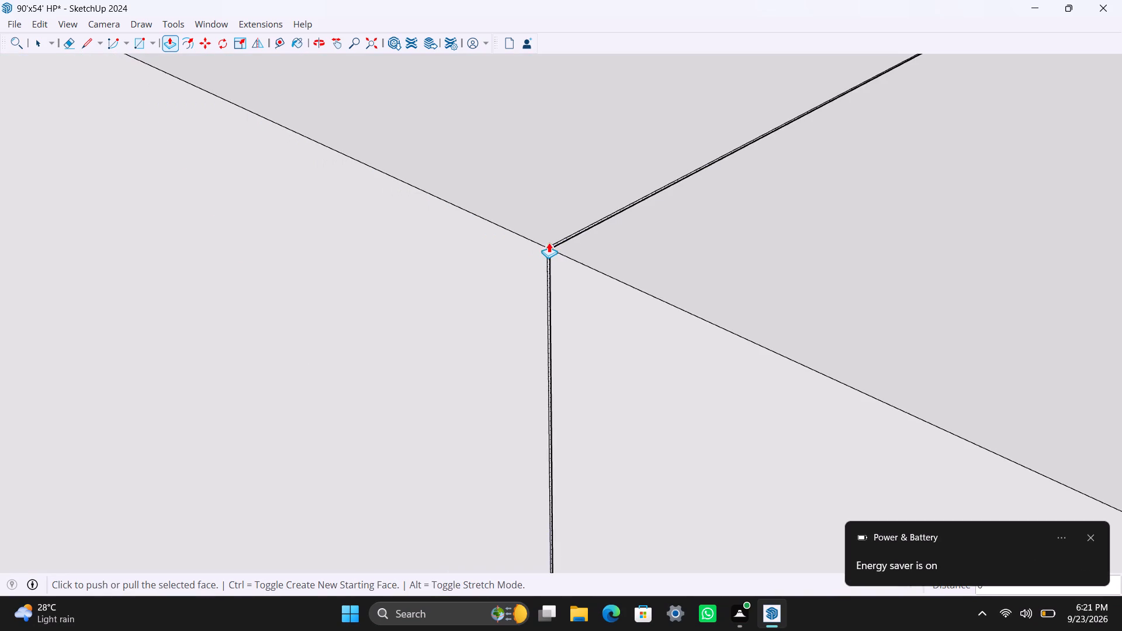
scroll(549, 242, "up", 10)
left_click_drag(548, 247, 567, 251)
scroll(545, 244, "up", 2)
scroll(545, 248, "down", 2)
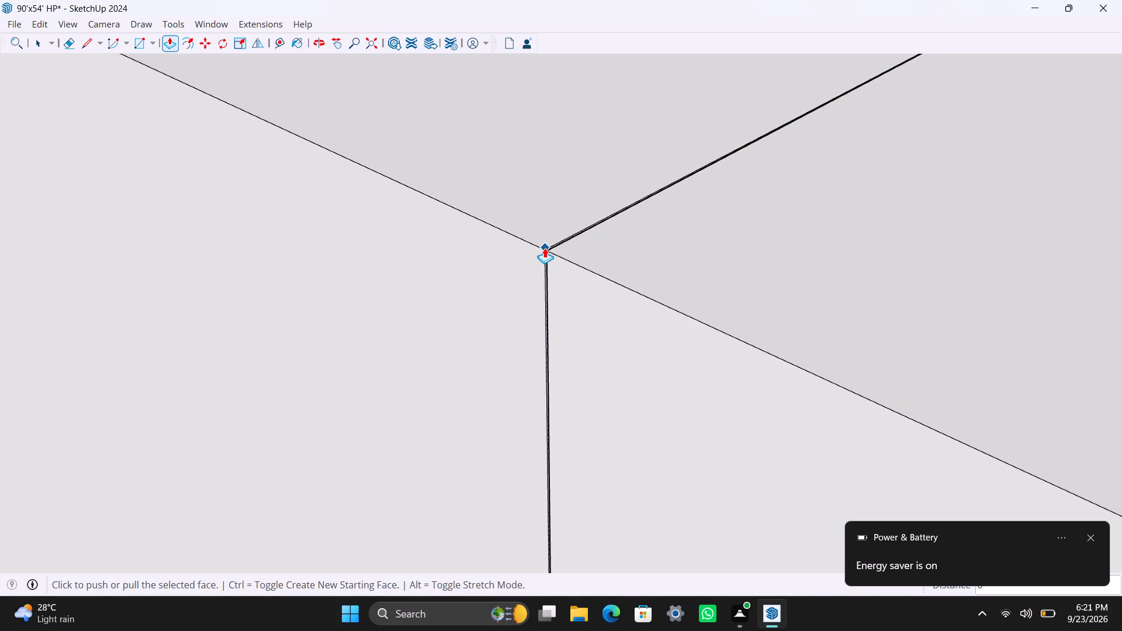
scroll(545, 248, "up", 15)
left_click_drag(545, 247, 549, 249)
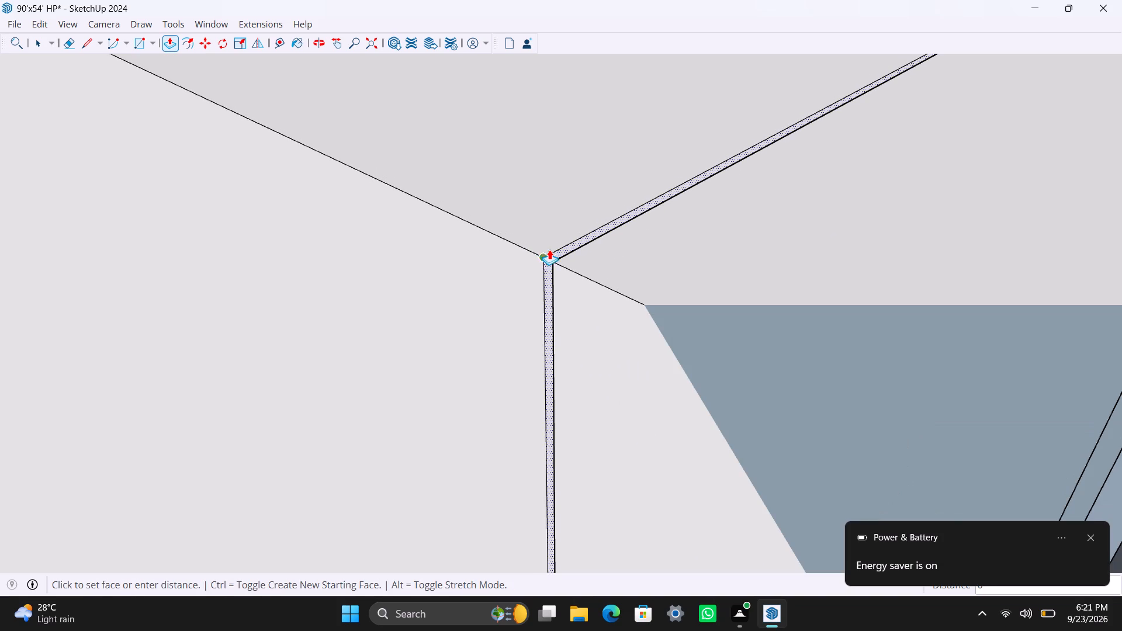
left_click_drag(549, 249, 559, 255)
Save the model.
key("ctrl+s")
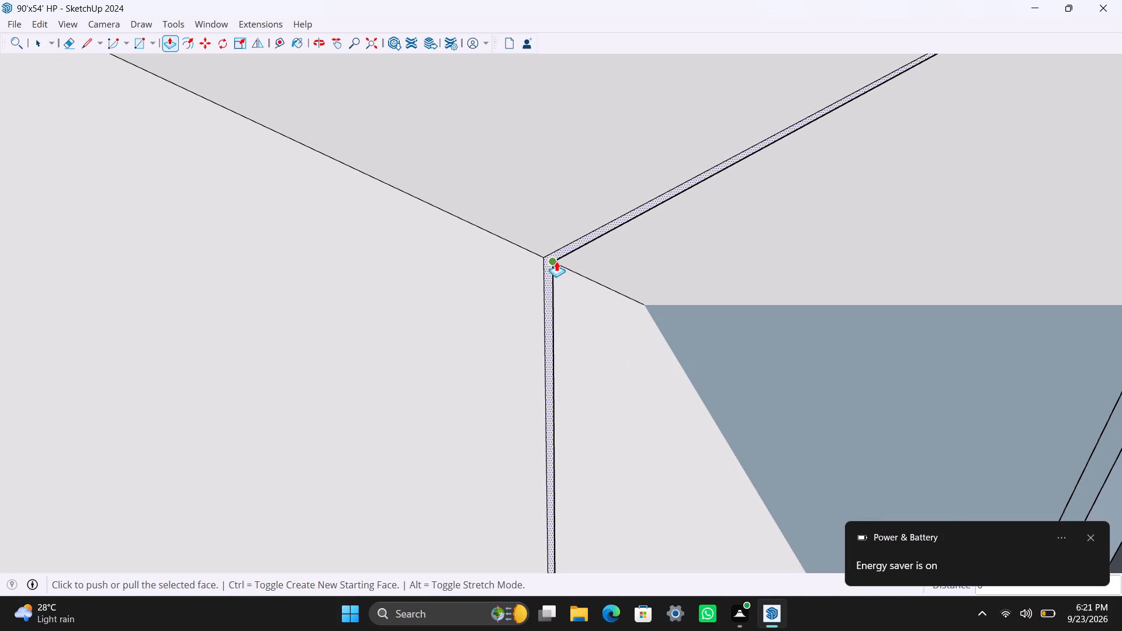
key("ctrl+s")
key("space")
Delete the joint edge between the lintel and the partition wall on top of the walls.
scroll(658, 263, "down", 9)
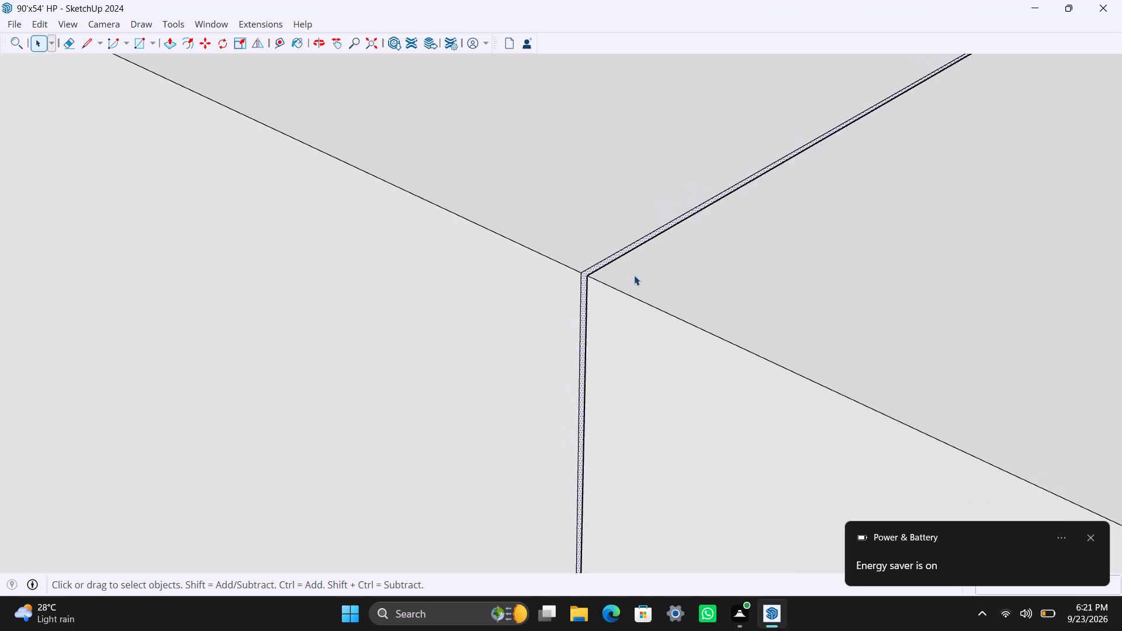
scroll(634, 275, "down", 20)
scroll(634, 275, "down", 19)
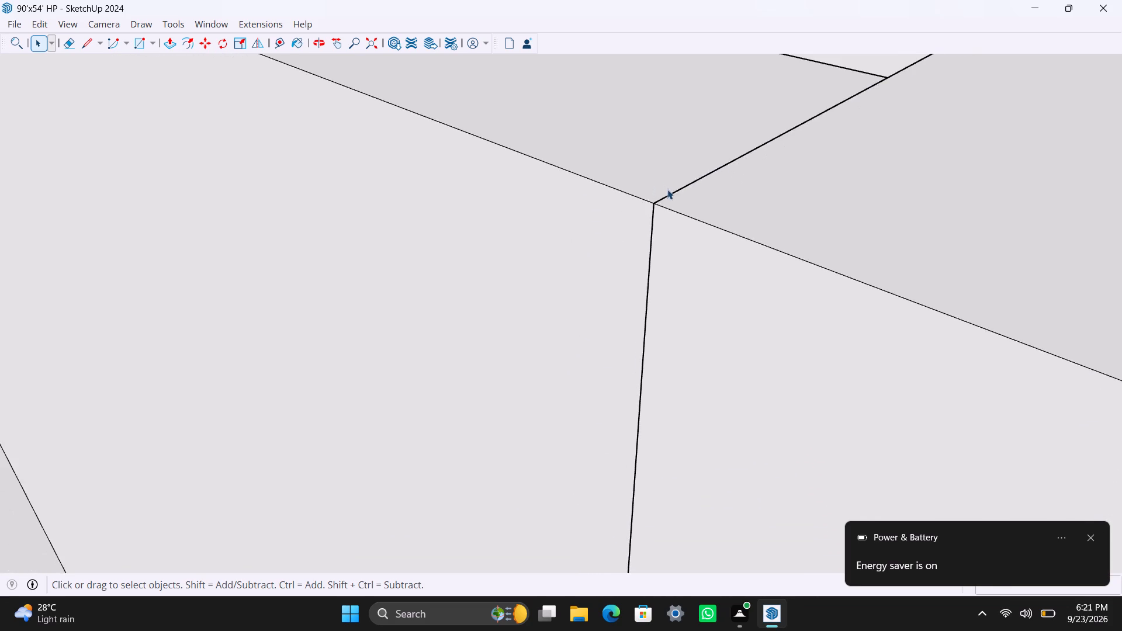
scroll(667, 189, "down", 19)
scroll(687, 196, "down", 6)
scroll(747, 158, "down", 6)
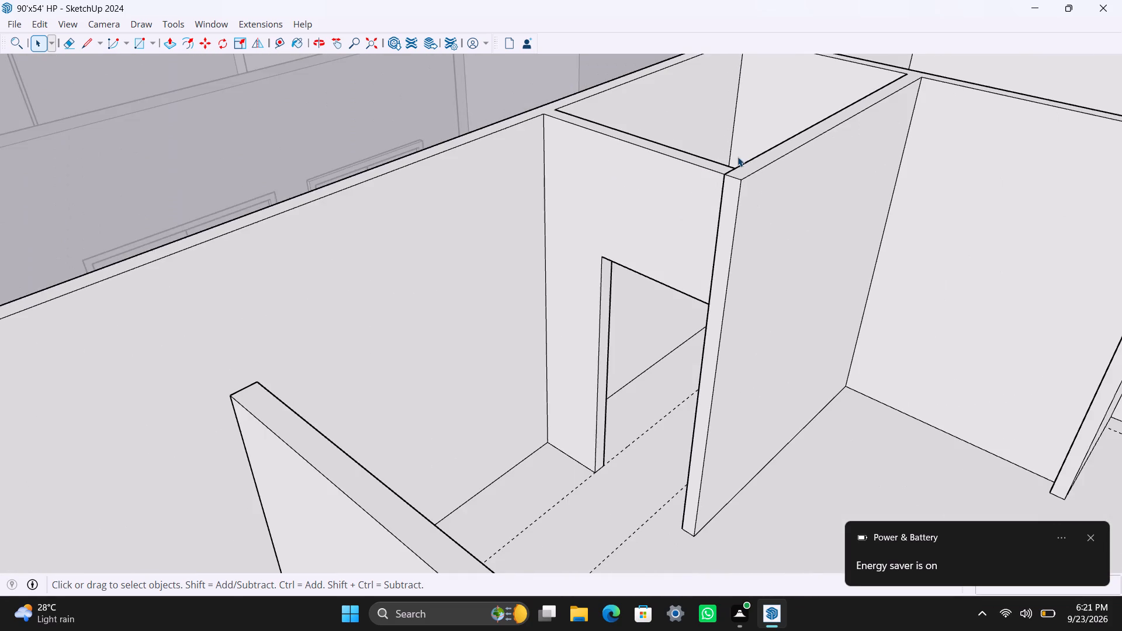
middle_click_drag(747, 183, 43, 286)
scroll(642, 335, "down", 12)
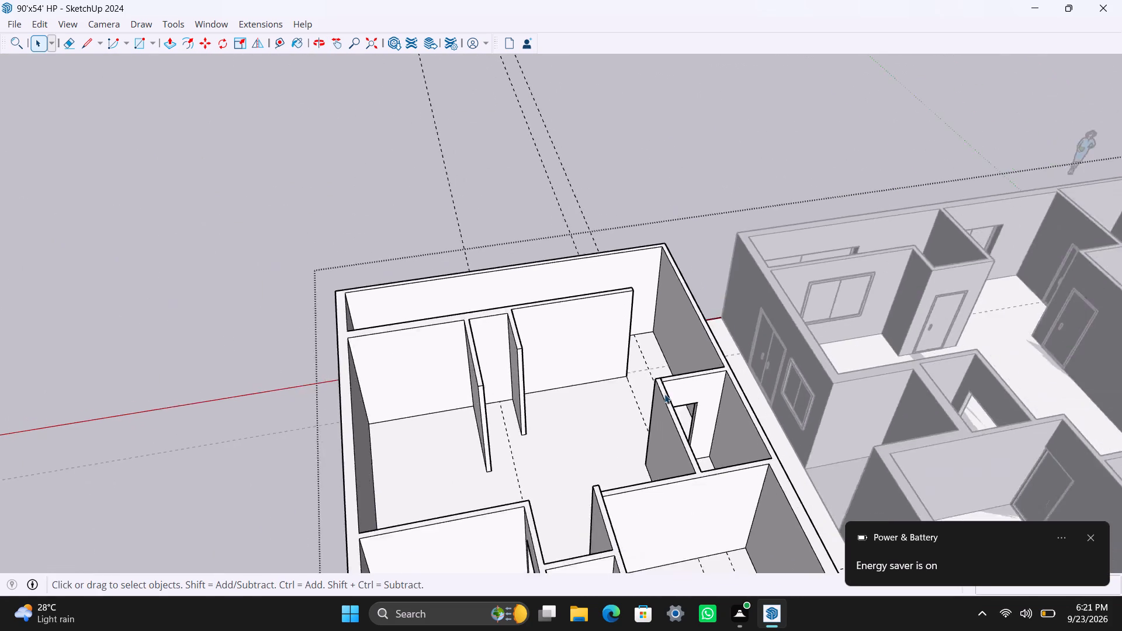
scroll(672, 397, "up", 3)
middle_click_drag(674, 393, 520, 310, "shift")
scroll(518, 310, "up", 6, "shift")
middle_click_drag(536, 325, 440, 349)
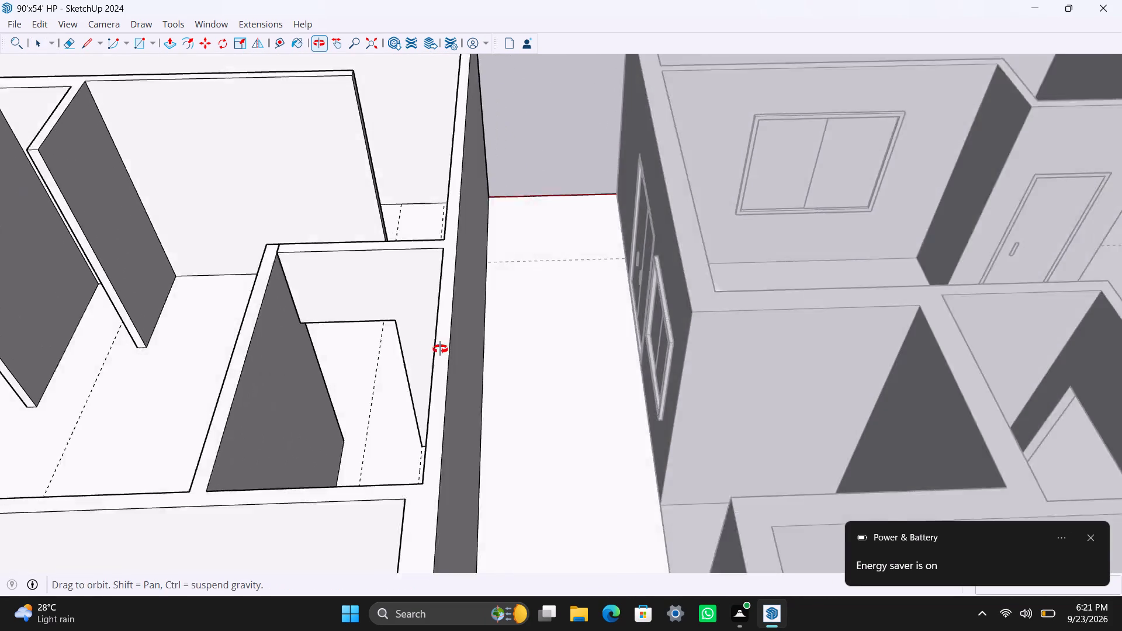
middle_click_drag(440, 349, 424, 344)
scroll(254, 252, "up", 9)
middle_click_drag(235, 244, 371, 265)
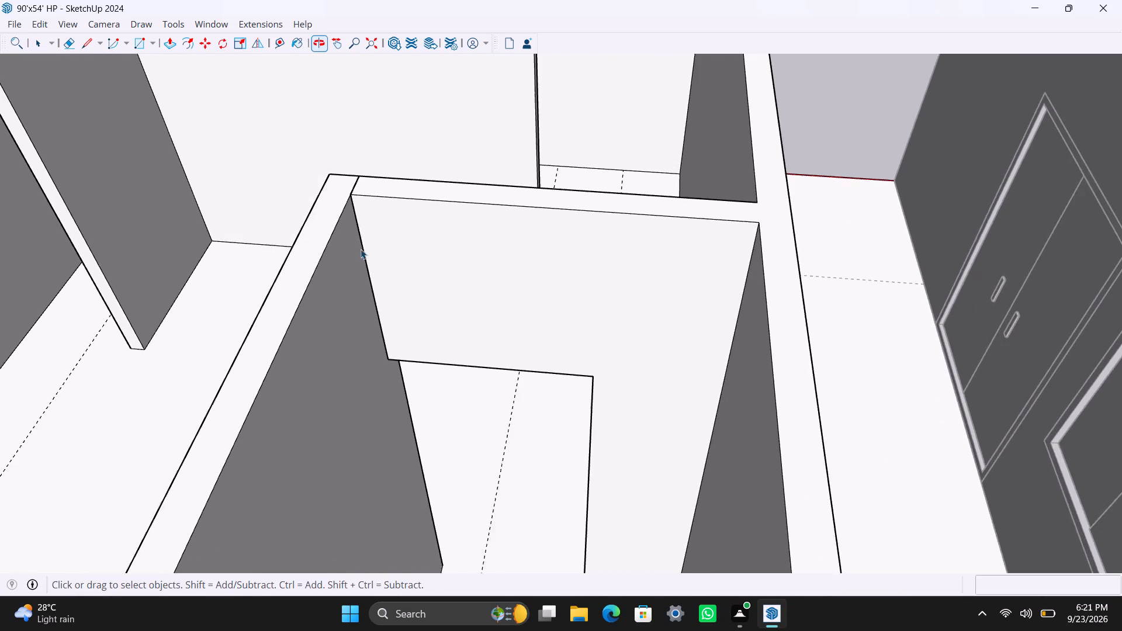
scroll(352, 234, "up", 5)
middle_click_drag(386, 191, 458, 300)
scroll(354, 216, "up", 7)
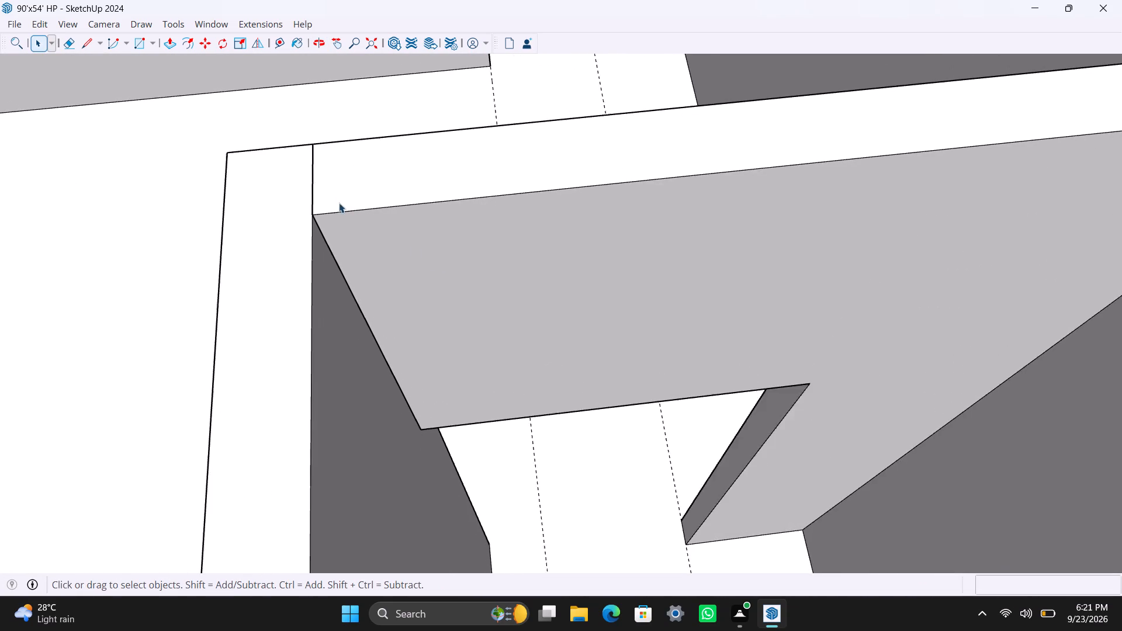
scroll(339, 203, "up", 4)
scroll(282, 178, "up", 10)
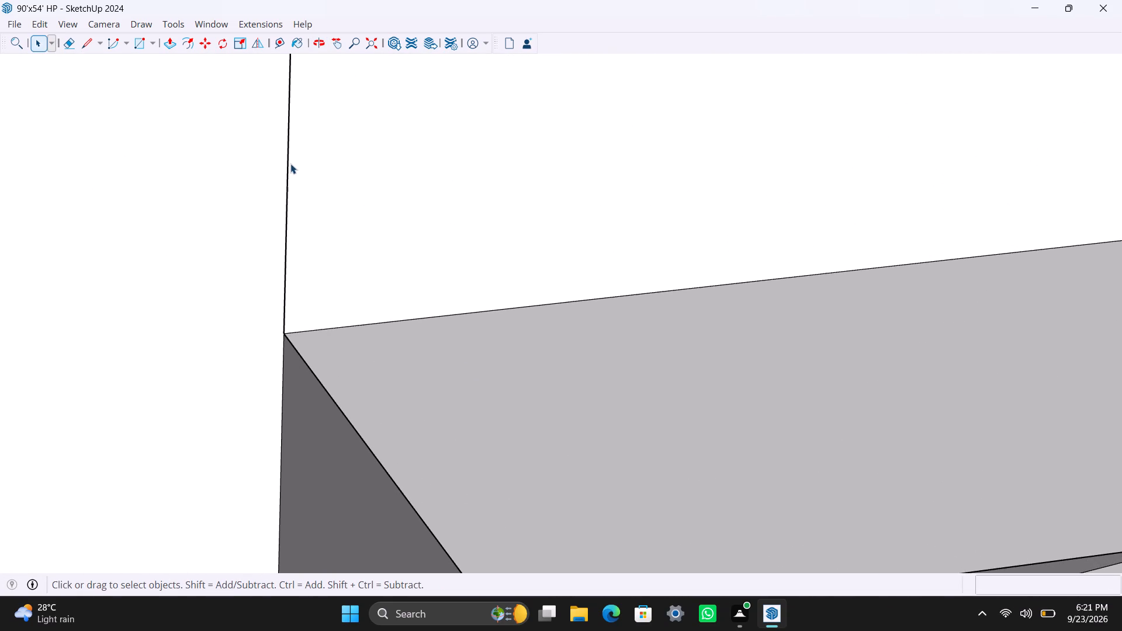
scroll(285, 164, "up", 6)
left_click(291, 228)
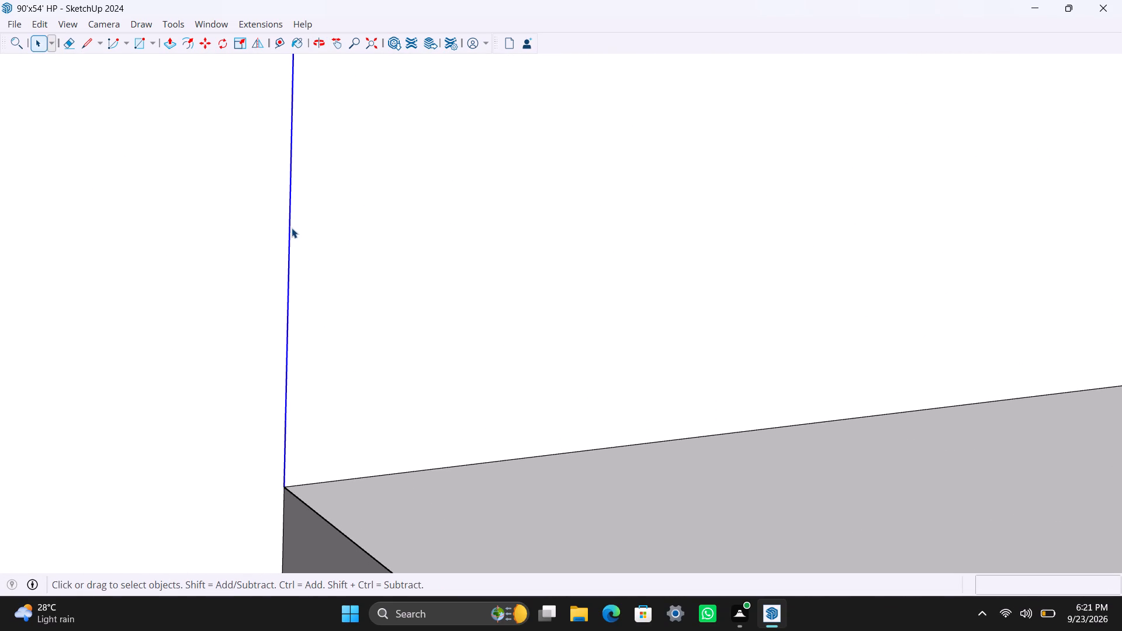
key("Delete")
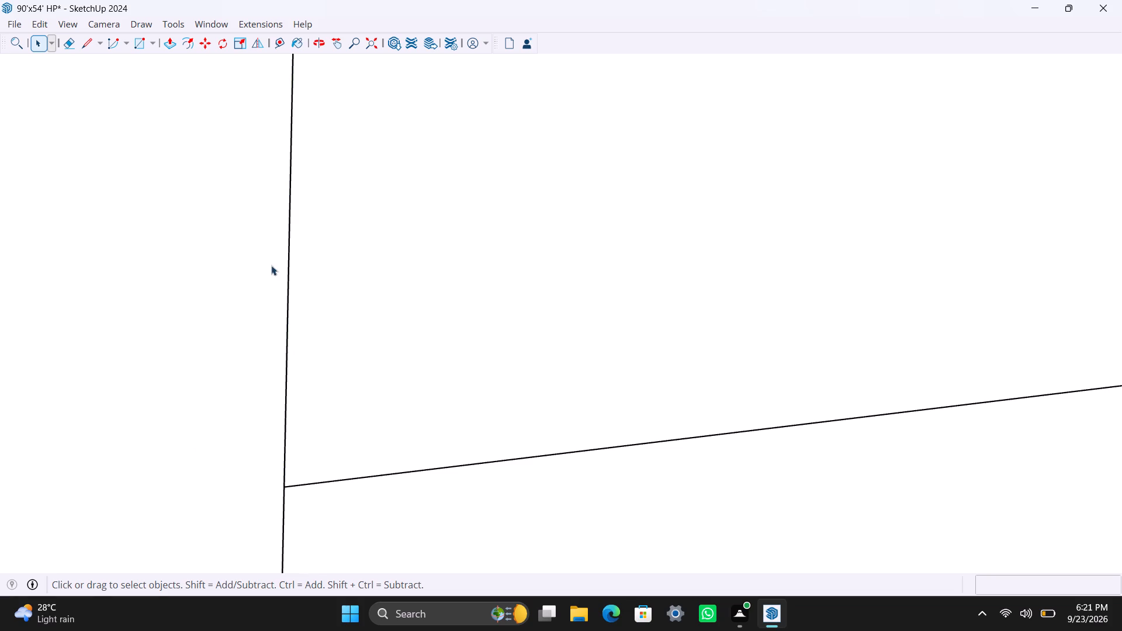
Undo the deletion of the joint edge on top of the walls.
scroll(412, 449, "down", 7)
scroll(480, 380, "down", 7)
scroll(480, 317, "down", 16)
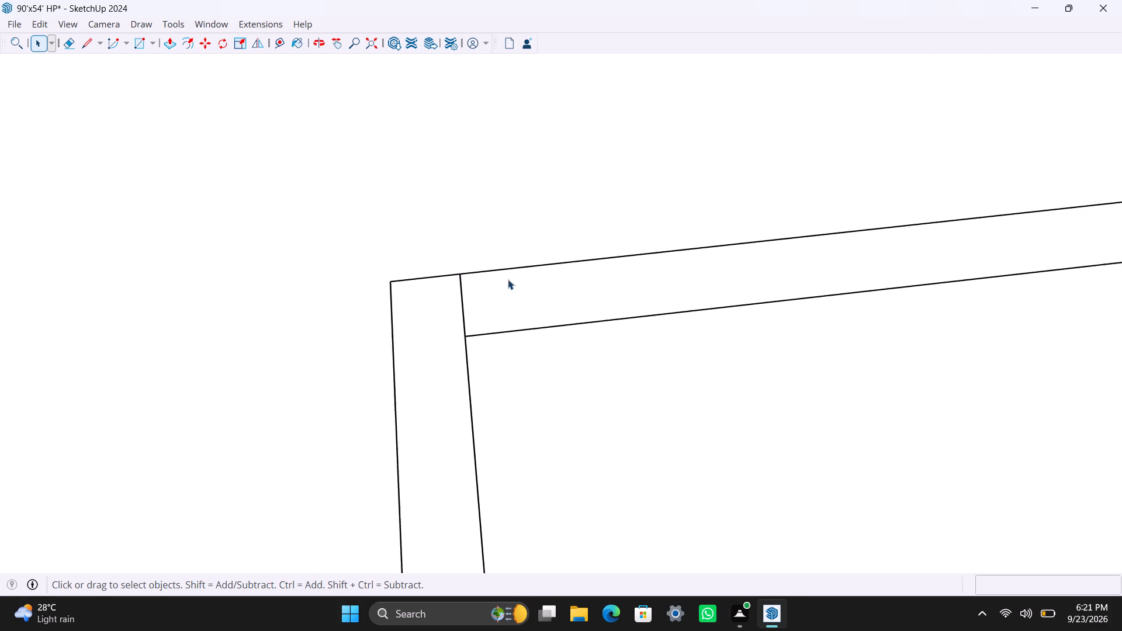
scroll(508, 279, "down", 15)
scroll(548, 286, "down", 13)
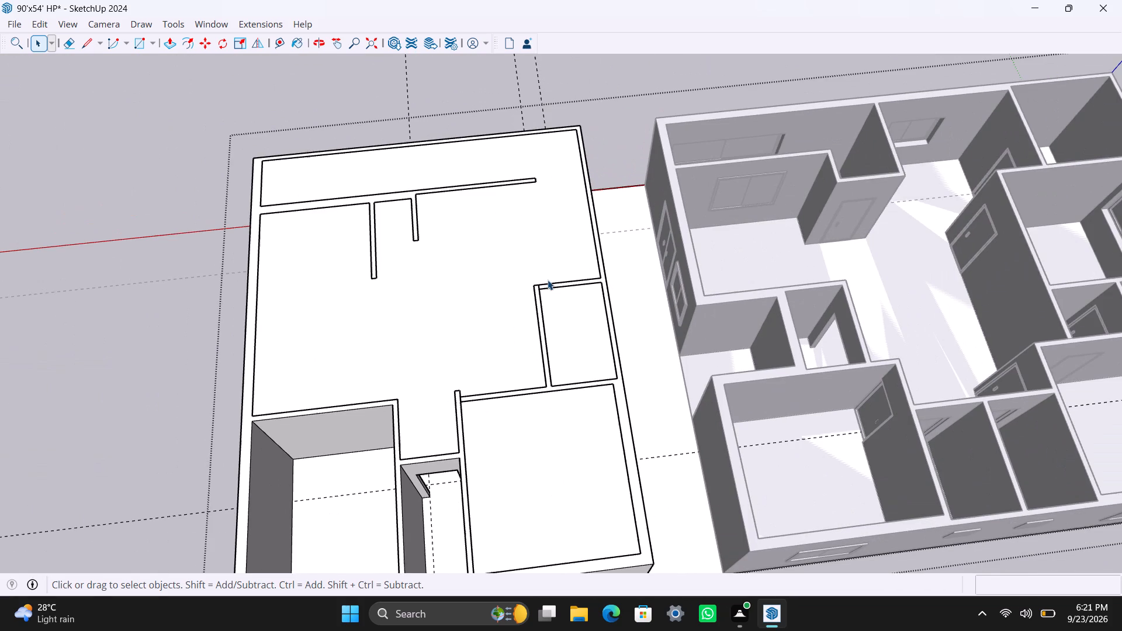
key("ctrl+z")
Undo the recent series of wall joint and edge clean-up edits around the lintel and outer wall.
scroll(555, 289, "up", 4)
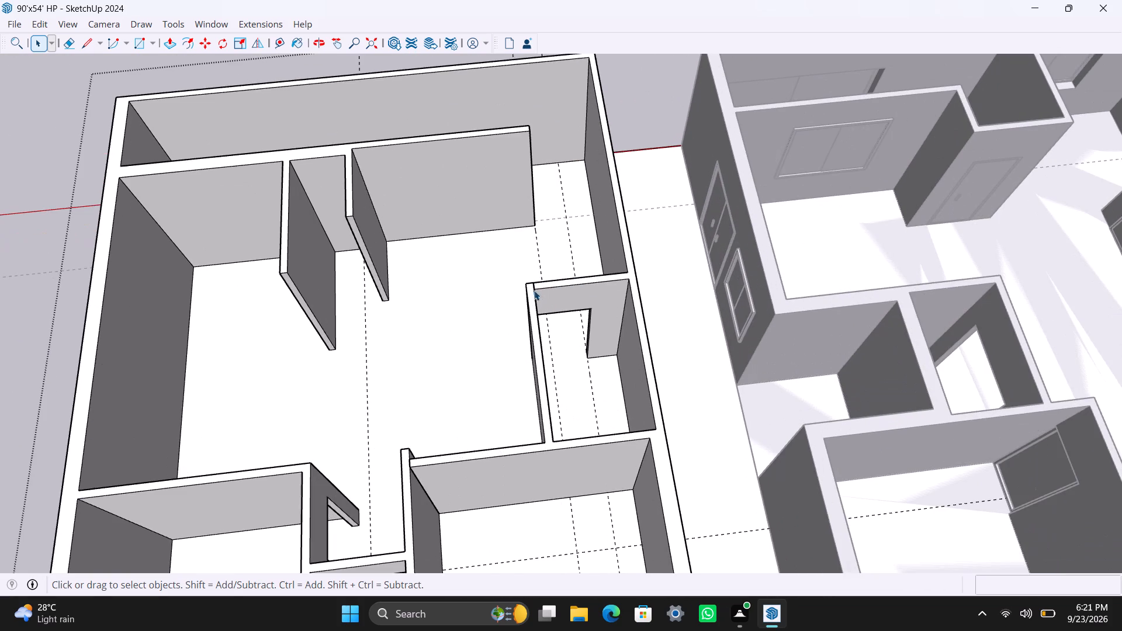
middle_click_drag(456, 341, 1121, 258)
scroll(778, 230, "up", 4)
middle_click_drag(640, 269, 729, 301)
key("ctrl+z")
key("ctrl+z")
key("ctrl+z")
key("ctrl+z")
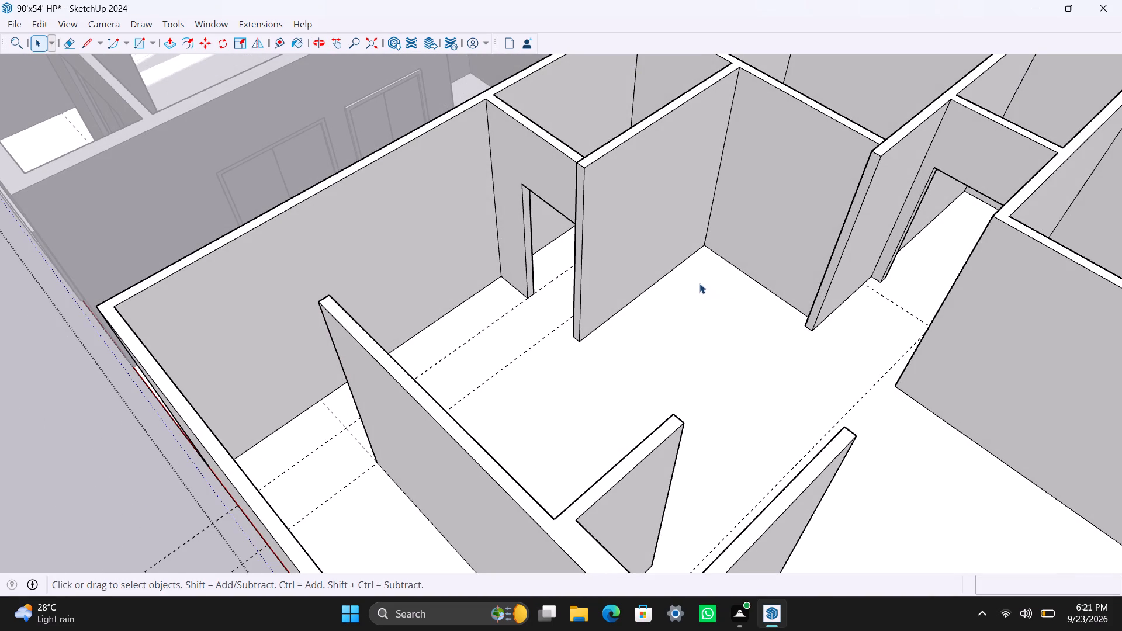
key("ctrl+z")
key("ctrl+z")
key("ctrl+z")
key("ctrl+z")
key("ctrl+z")
key("ctrl+z")
key("ctrl+z")
key("ctrl+z")
key("ctrl+z")
key("ctrl+z")
key("space")
key("ctrl+z")
key("ctrl+z")
key("ctrl+z")
key("ctrl+z")
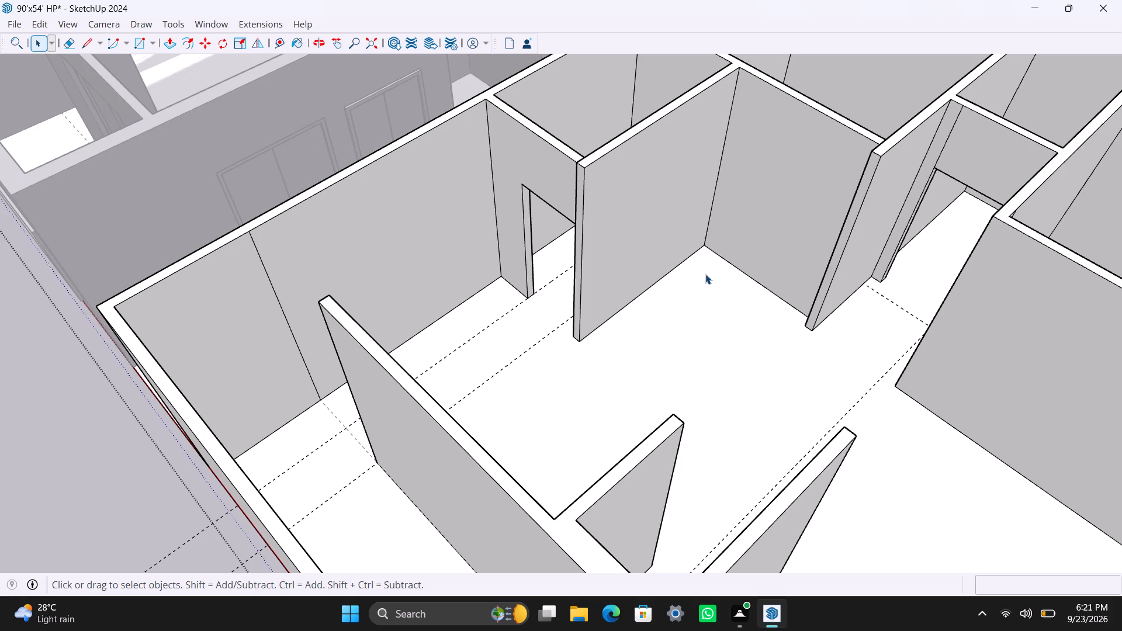
key("ctrl+z")
Leave the wall group and inspect the room layout of both house halves from several angles.
scroll(427, 365, "down", 14)
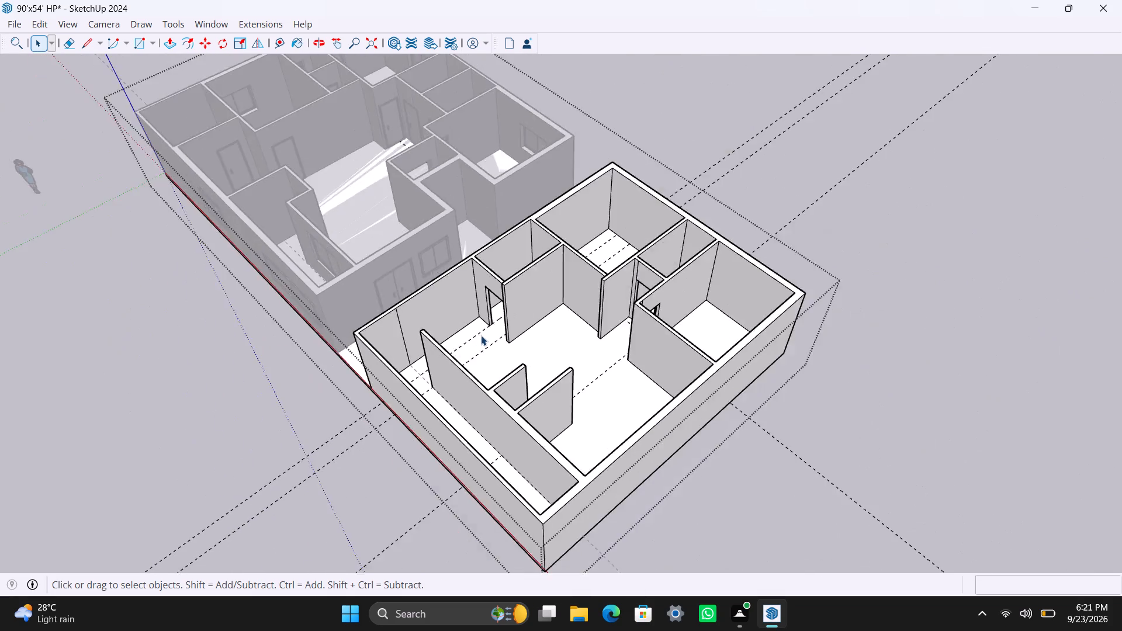
scroll(481, 335, "down", 5)
left_click_drag(808, 235, 806, 243)
triple_click(626, 204)
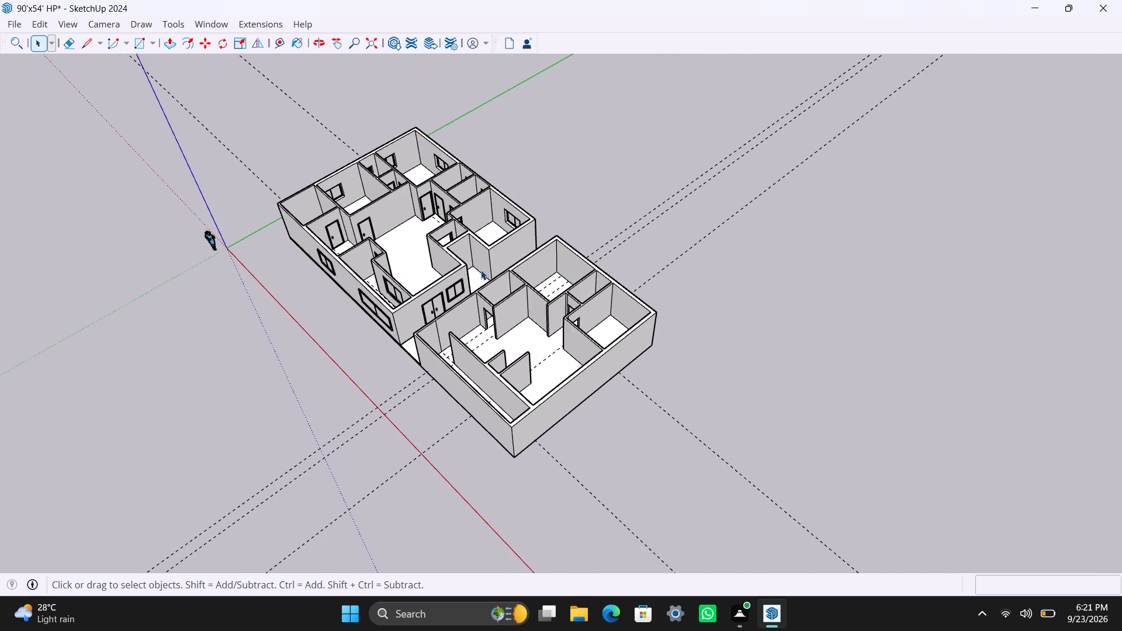
scroll(468, 278, "up", 8)
middle_click_drag(330, 323, 573, 345)
scroll(441, 321, "up", 4)
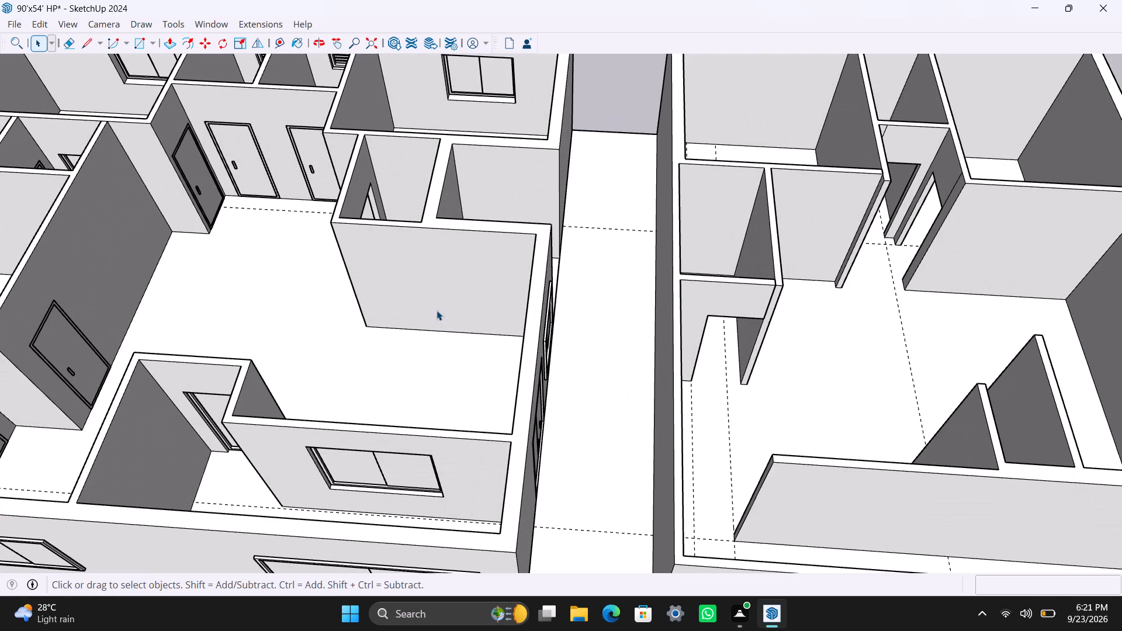
scroll(444, 283, "down", 5)
middle_click_drag(391, 283, 667, 136)
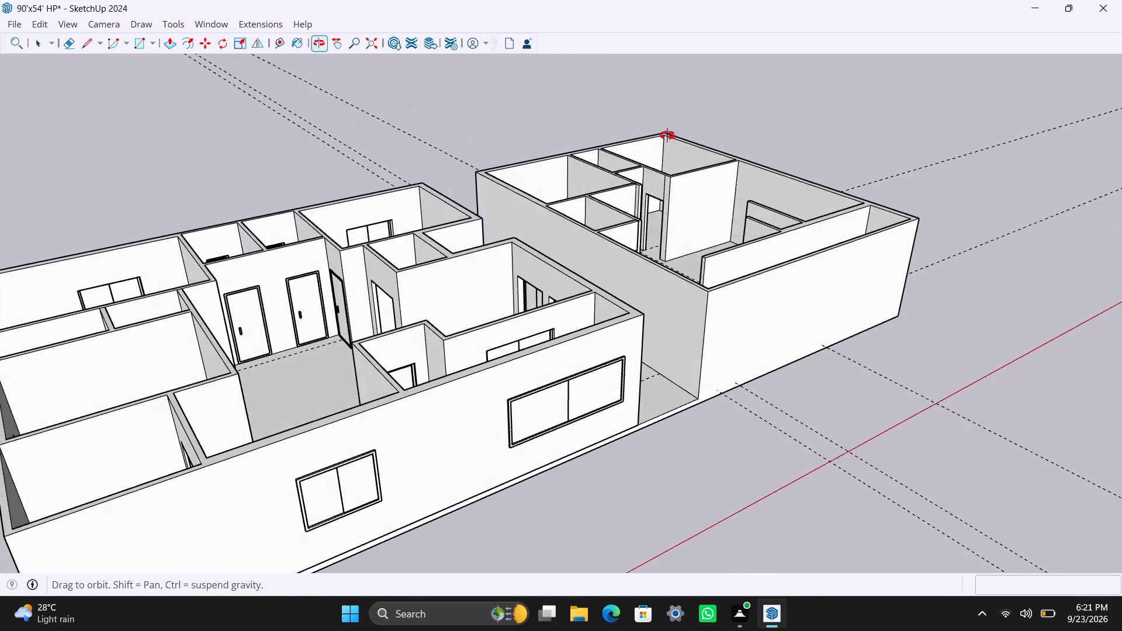
middle_click_drag(667, 136, 146, 391)
Undo further back through the door lintel, the upper construction guide and the partition wall beside the door opening.
key("ctrl+z")
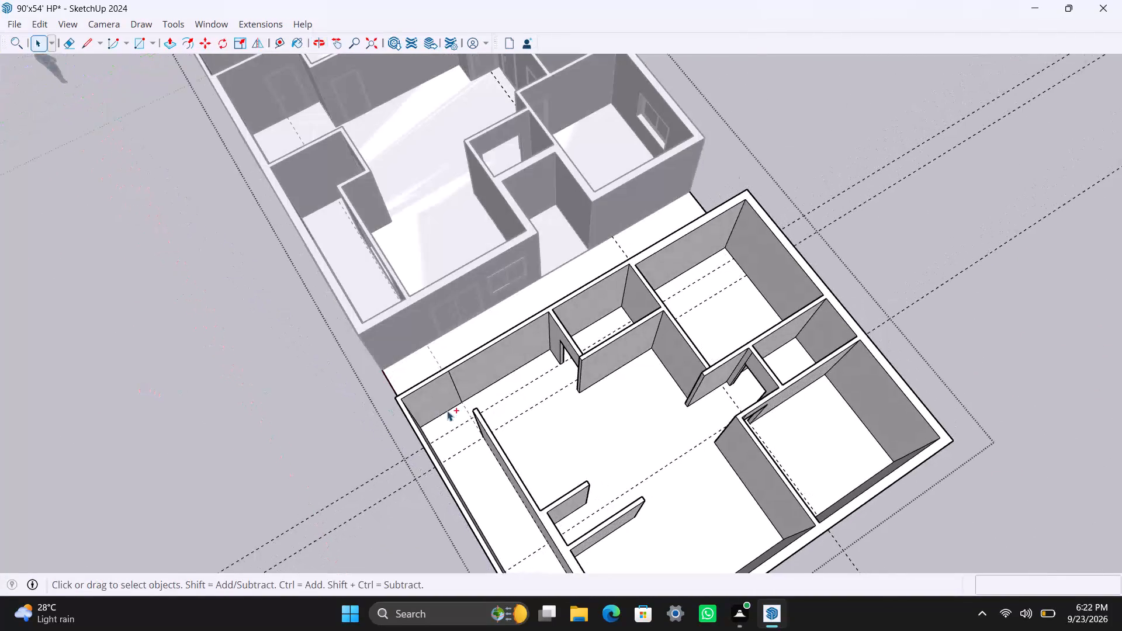
key("ctrl+z")
key("ctrl+z")
key("ctrl+z")
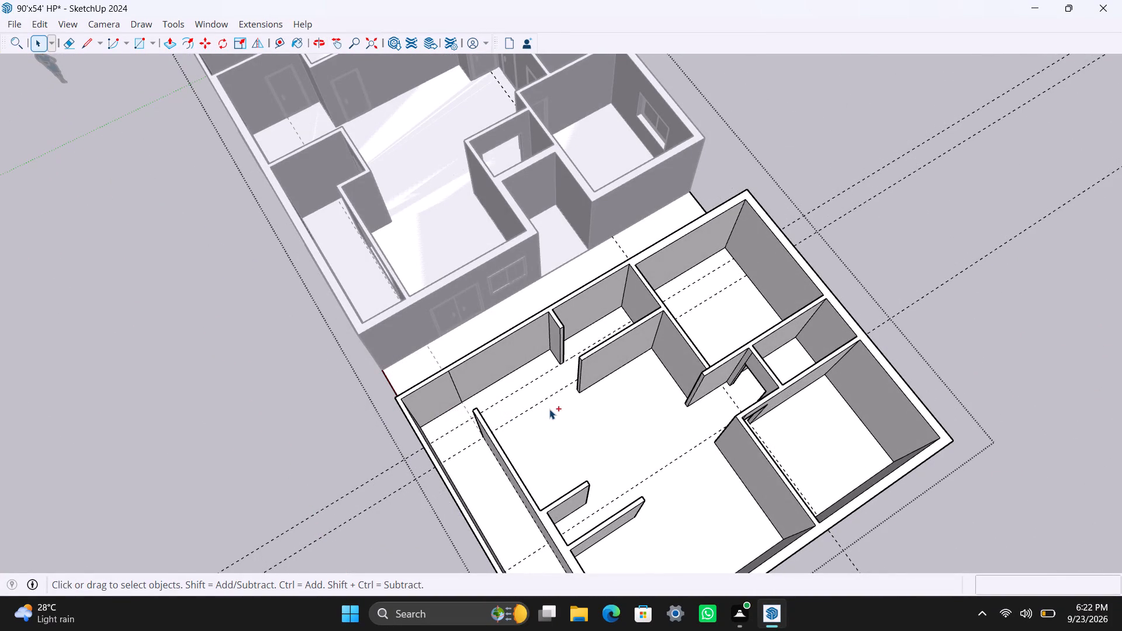
key("ctrl+z")
key("ctrl+z")
key("ctrl+z")
key("ctrl+z")
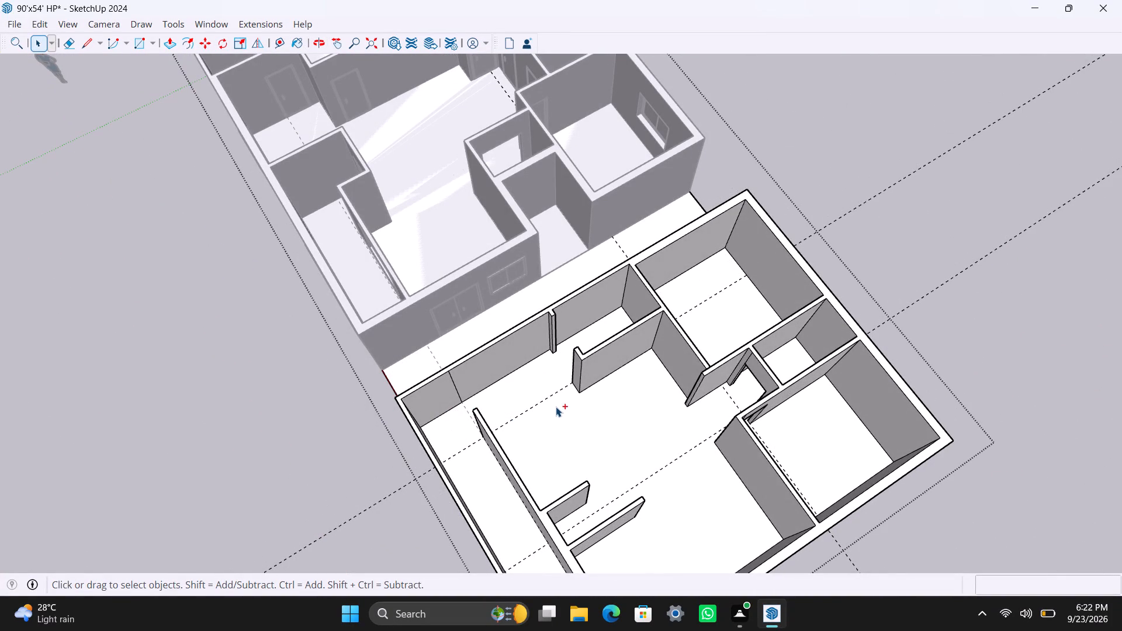
key("ctrl+z")
key("ctrl+z")
key("ctrl+z")
key("ctrl+z")
key("ctrl+z")
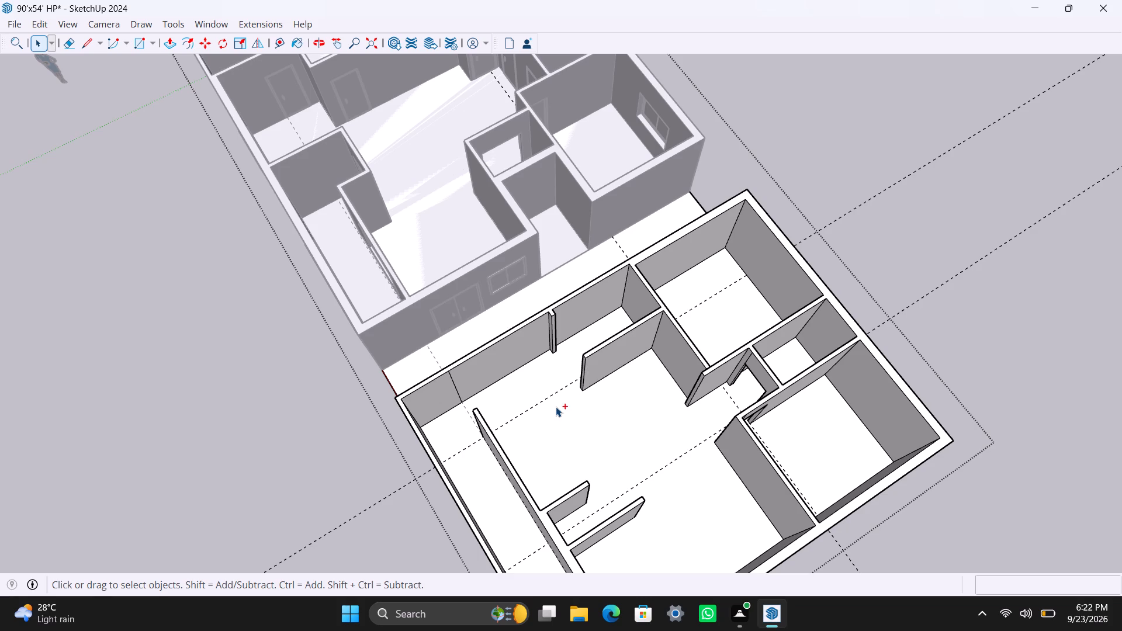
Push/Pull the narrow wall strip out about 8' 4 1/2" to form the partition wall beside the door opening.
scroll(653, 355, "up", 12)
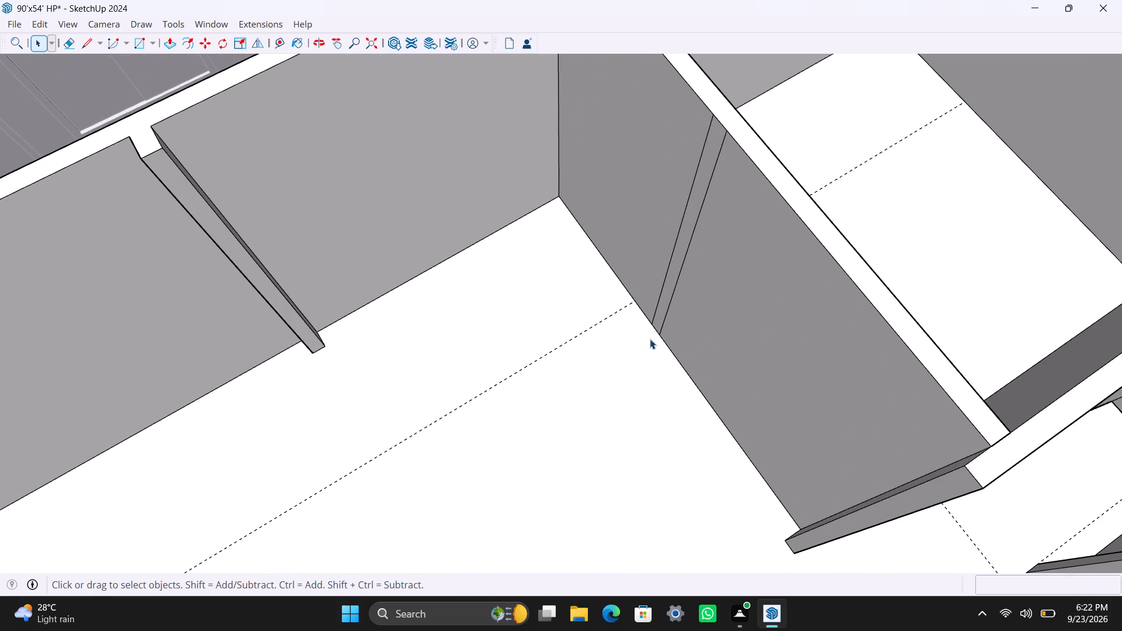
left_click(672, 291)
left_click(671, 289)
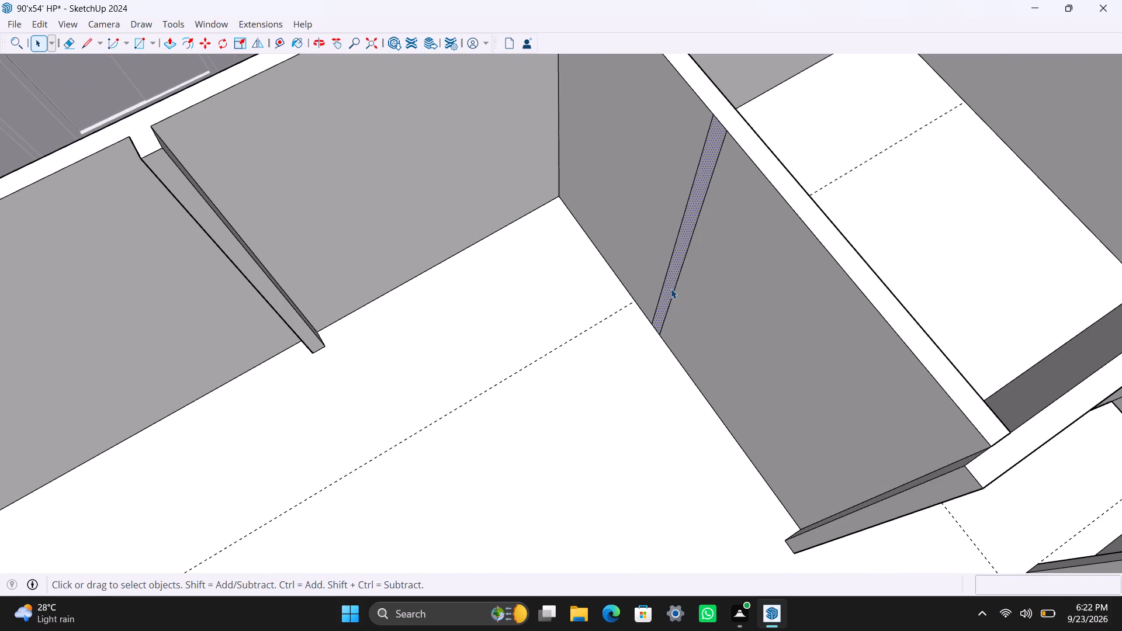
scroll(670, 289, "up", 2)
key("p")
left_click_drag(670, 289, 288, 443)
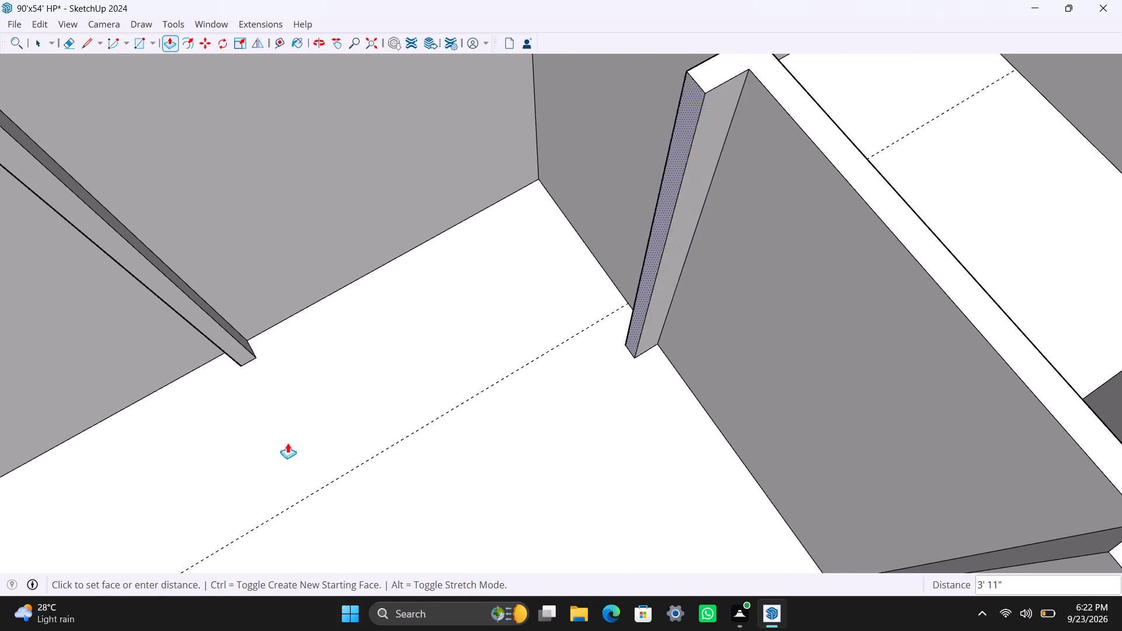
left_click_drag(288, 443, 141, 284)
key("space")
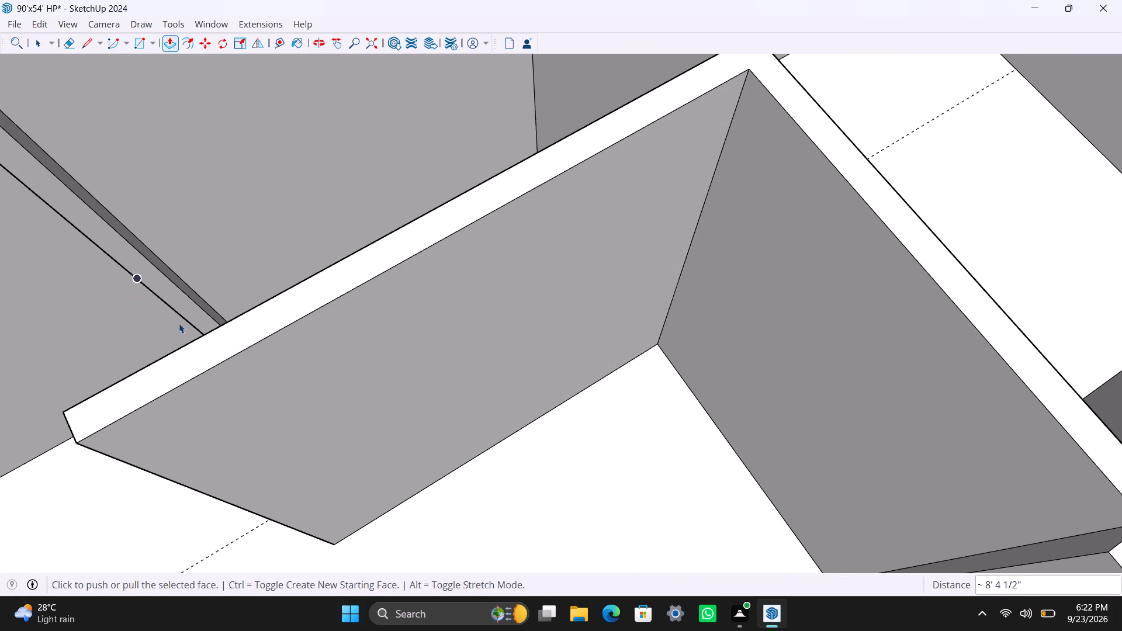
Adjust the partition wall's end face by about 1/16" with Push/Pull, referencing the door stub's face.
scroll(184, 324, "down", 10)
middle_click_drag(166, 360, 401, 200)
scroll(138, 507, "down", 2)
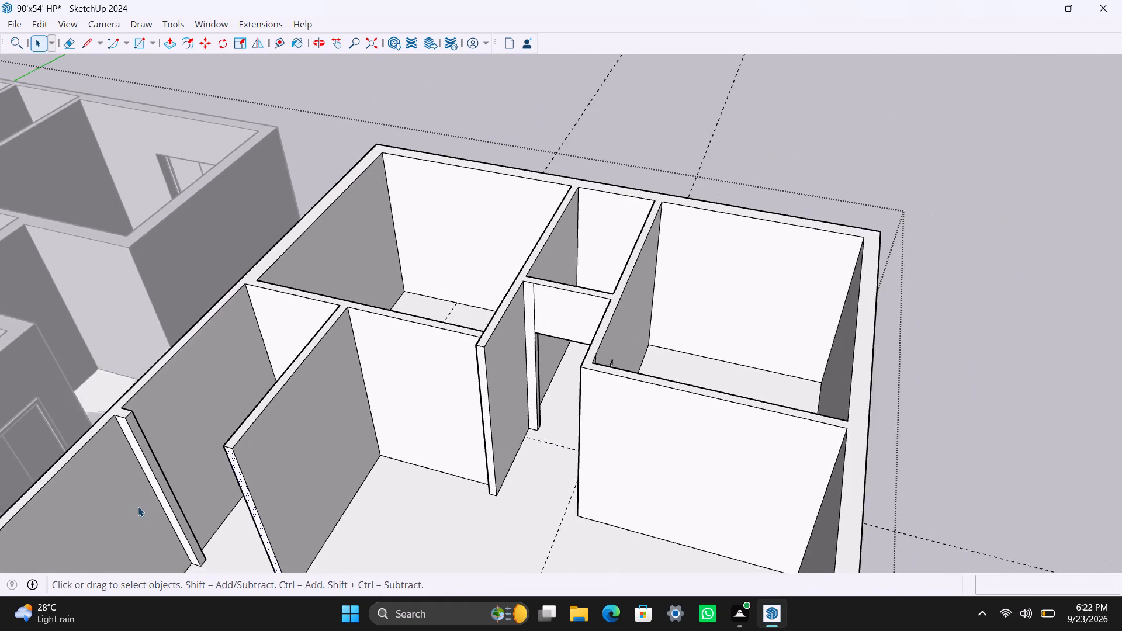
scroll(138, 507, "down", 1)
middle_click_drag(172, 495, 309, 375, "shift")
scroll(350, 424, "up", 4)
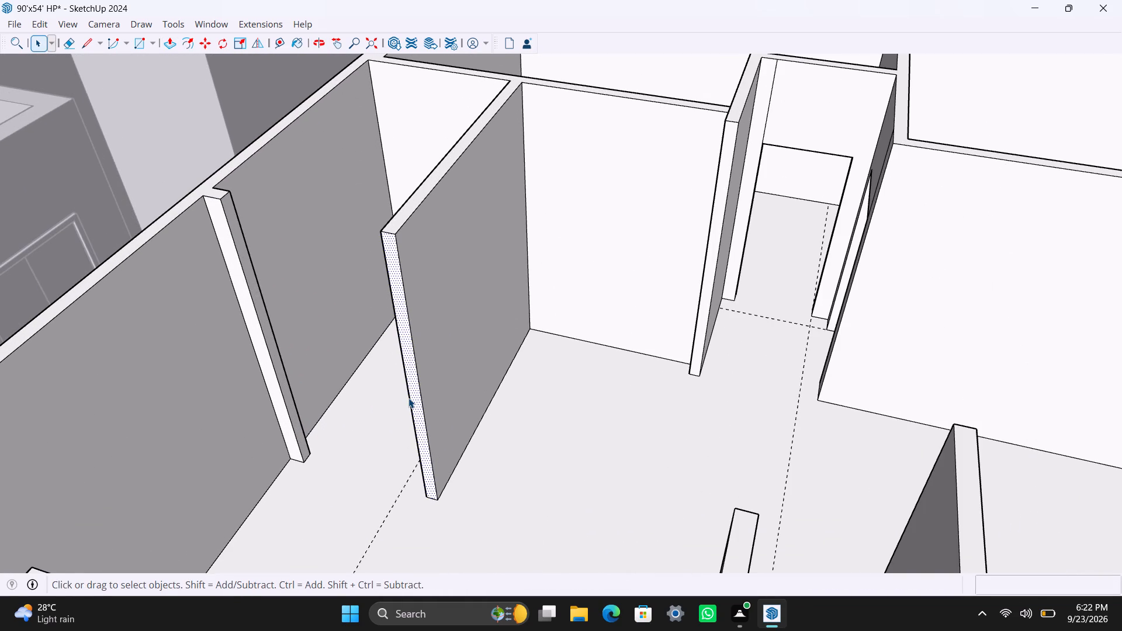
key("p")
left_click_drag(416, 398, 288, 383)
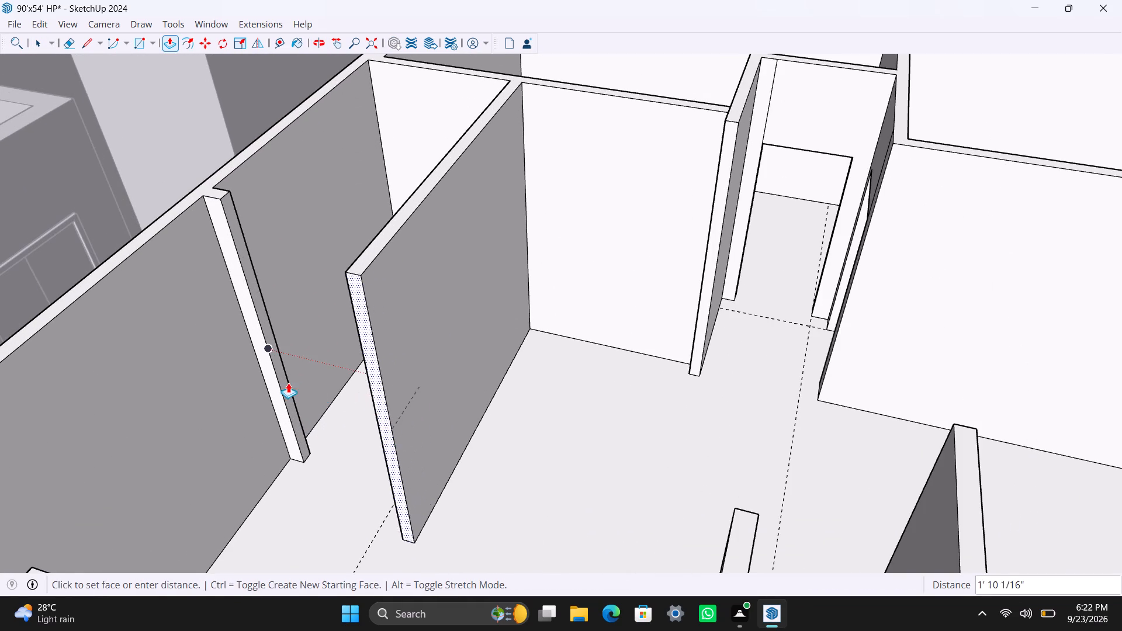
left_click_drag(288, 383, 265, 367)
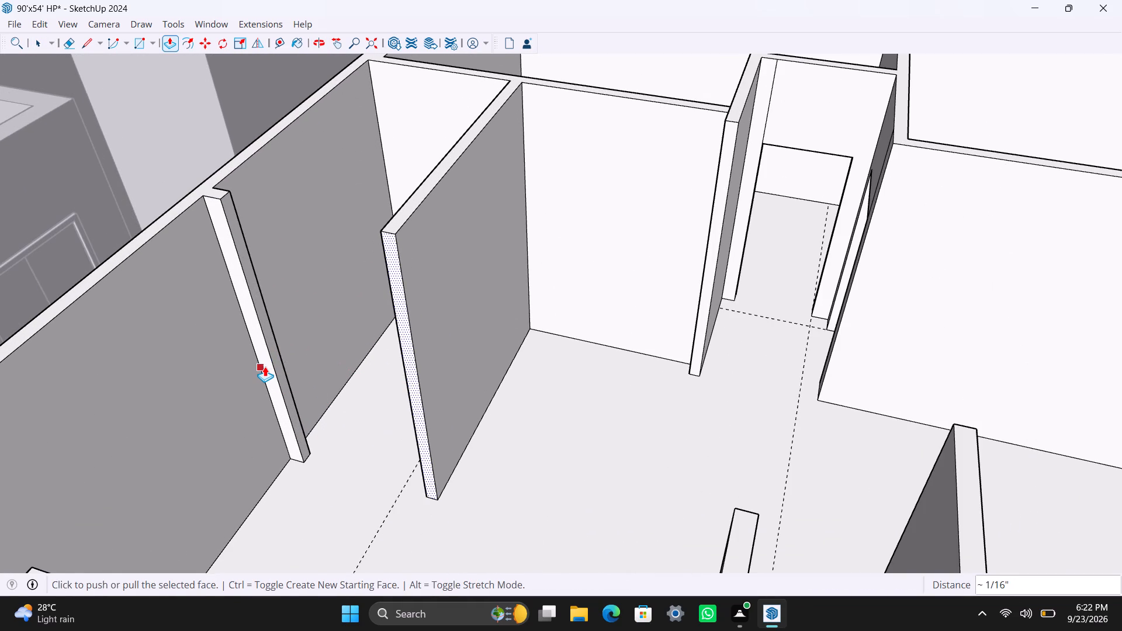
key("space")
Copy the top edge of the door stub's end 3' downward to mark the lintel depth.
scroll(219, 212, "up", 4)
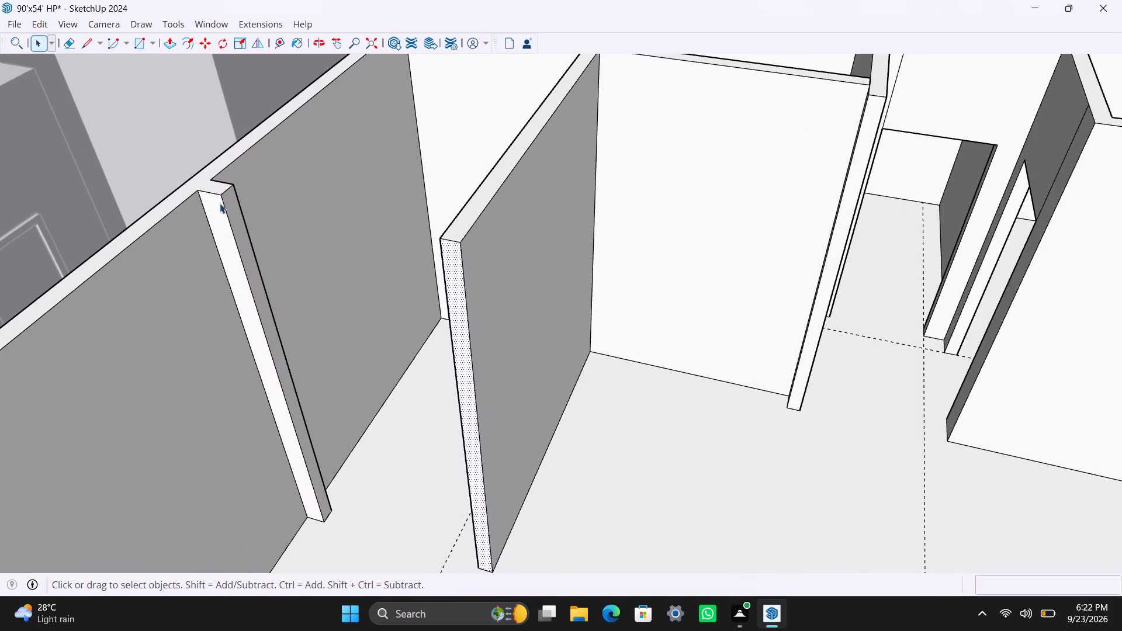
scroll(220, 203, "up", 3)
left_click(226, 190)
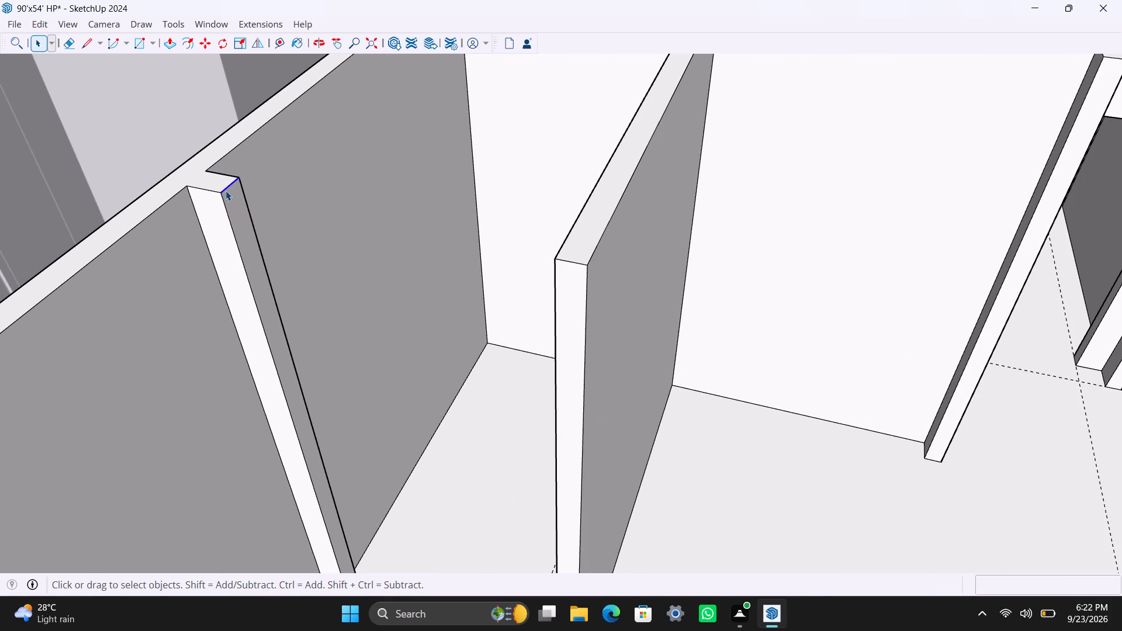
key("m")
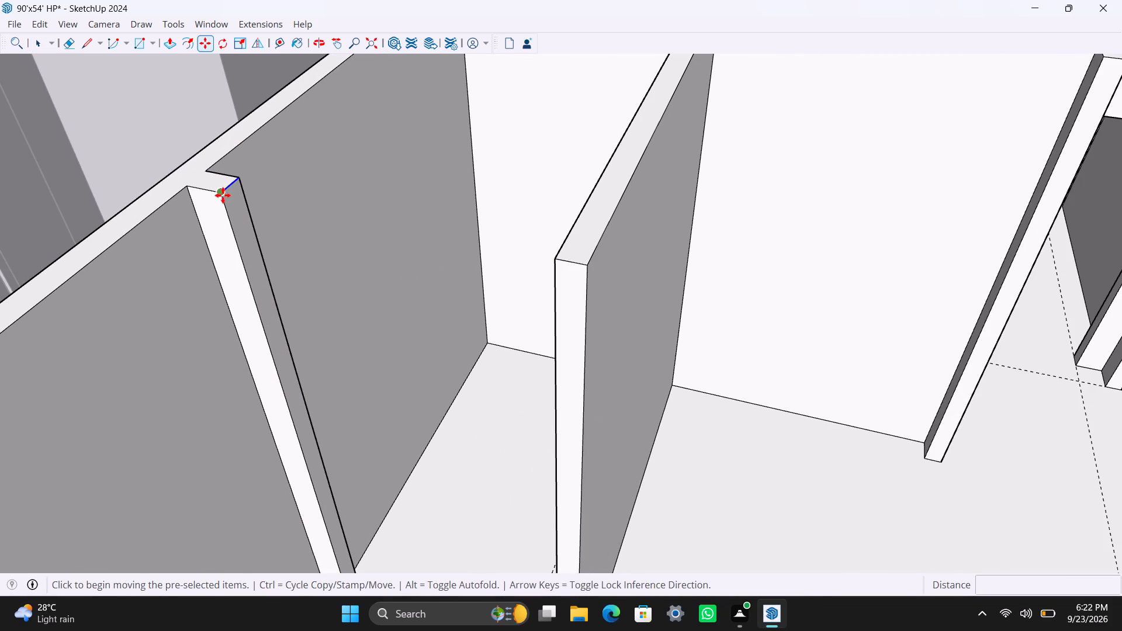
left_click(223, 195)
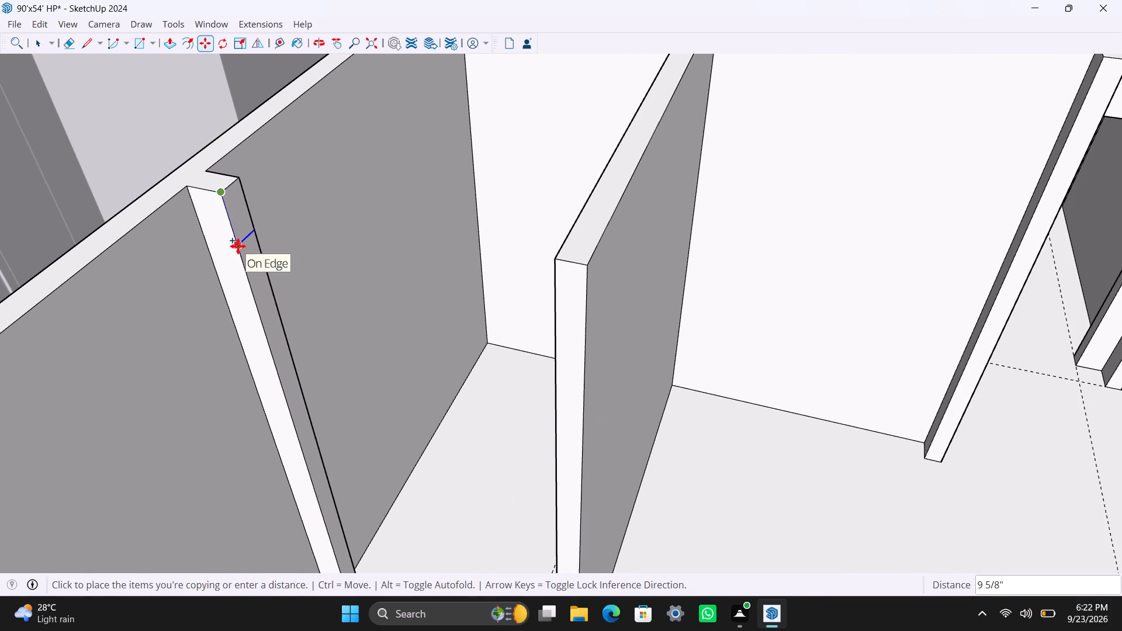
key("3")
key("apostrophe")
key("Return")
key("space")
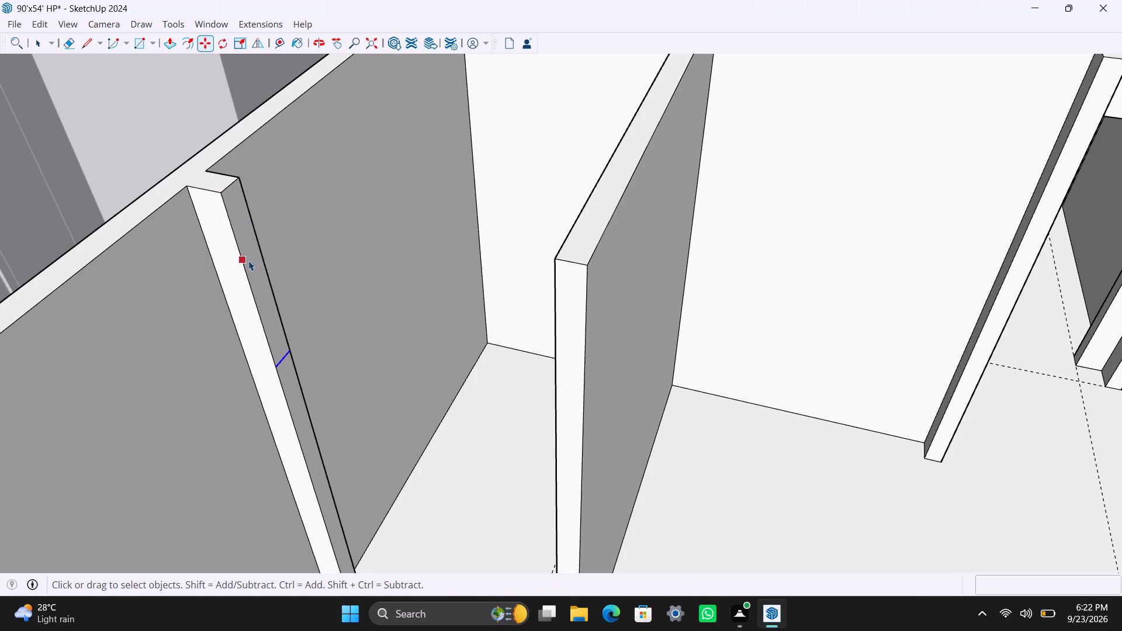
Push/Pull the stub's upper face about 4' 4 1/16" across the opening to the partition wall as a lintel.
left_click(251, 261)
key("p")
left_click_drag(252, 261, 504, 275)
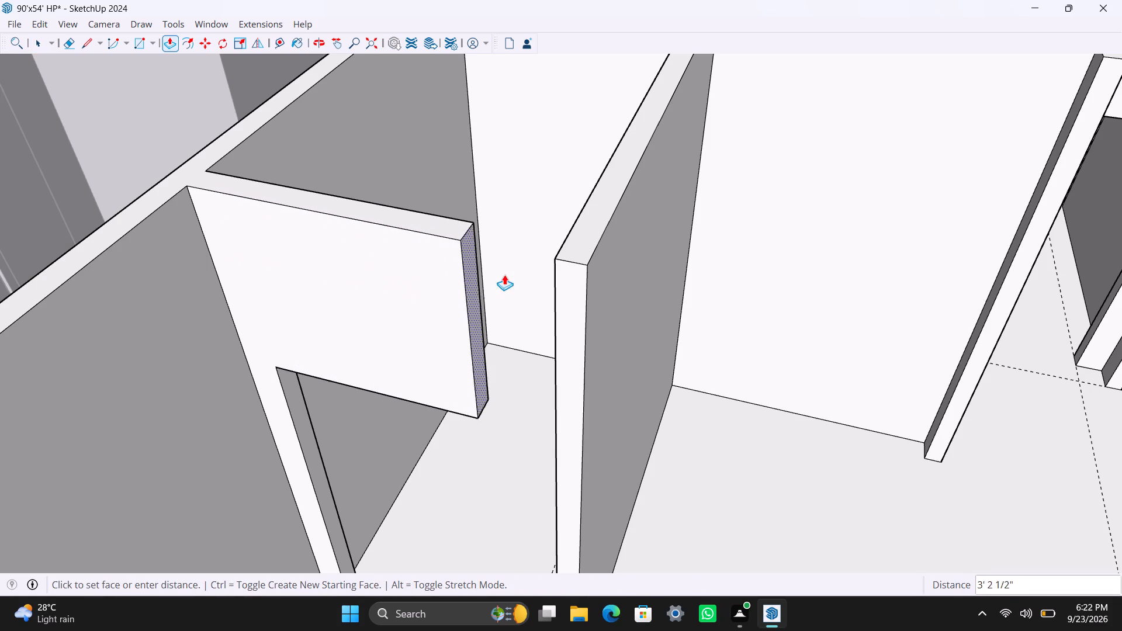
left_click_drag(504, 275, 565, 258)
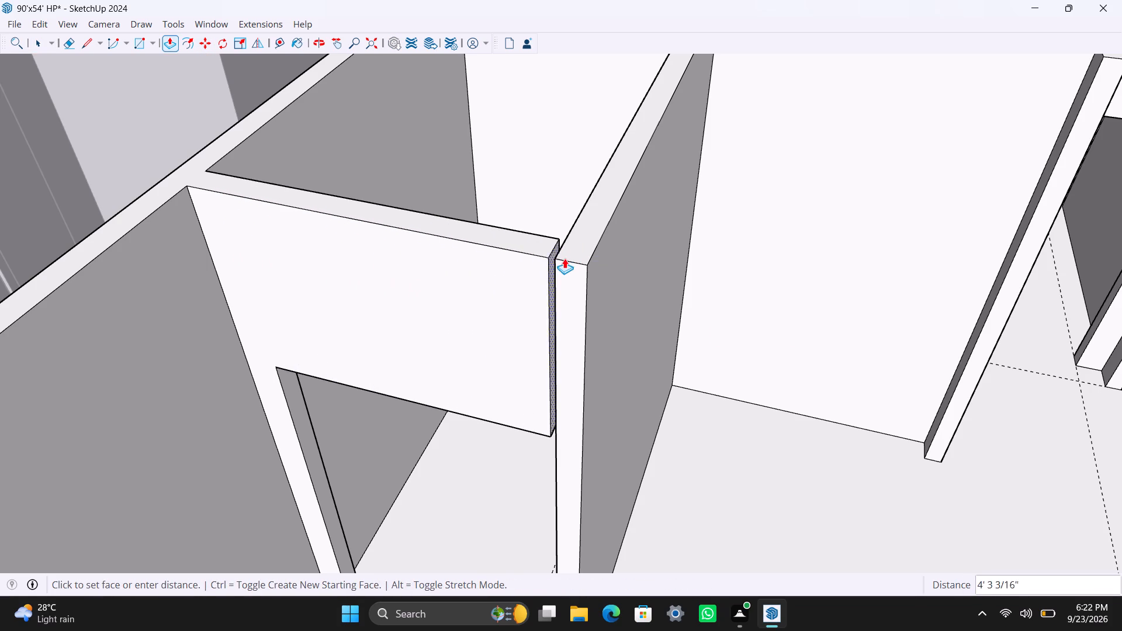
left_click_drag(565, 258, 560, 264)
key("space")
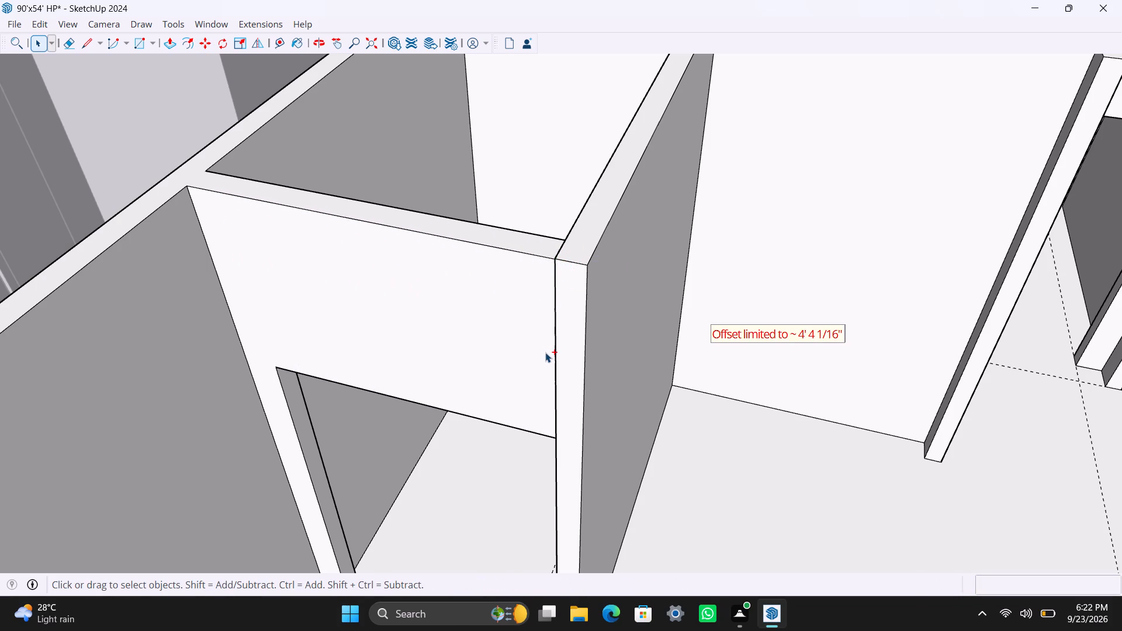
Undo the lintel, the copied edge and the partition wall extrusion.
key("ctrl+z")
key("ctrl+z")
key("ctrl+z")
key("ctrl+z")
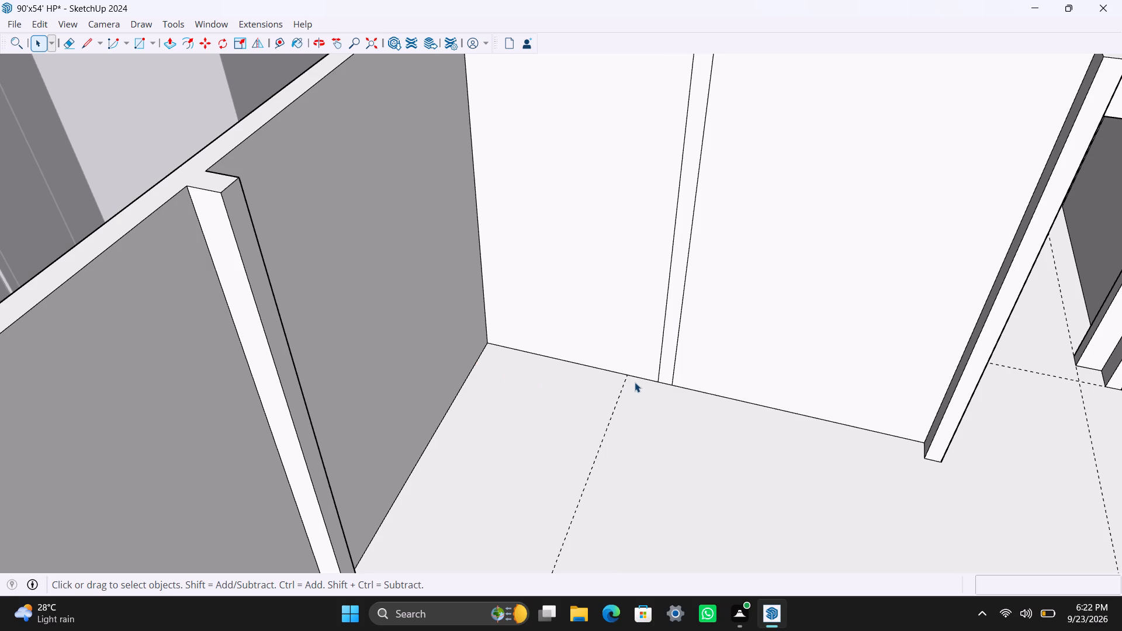
Push/Pull the narrow strip on the room wall out 8' to form the partition wall.
scroll(650, 360, "up", 1)
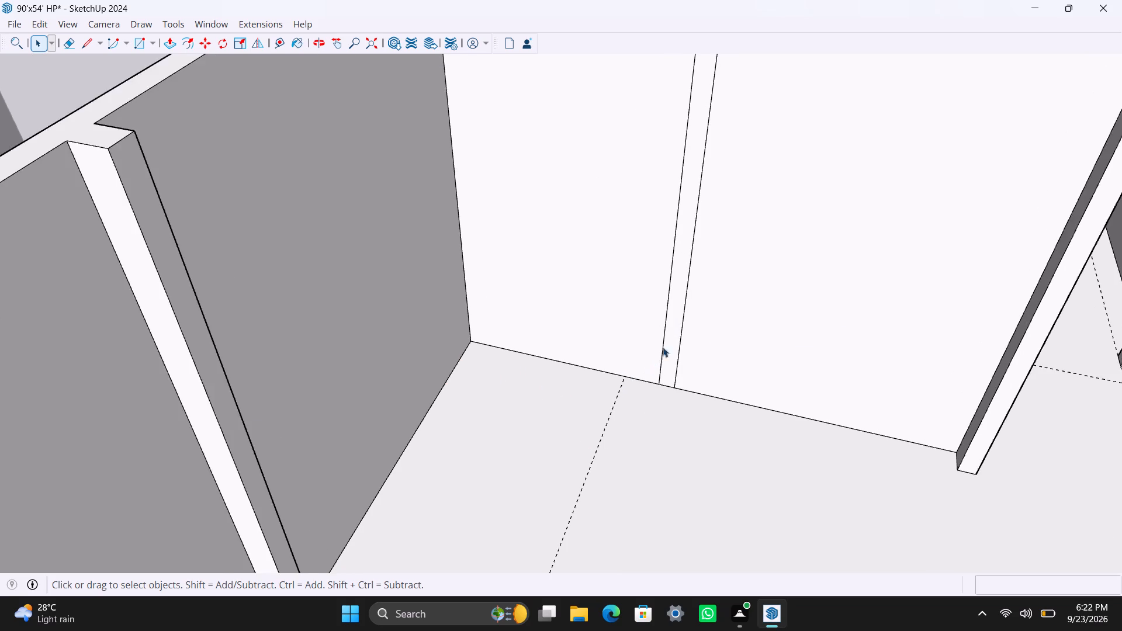
scroll(663, 347, "up", 1)
left_click(674, 331)
key("p")
left_click_drag(674, 331, 656, 418)
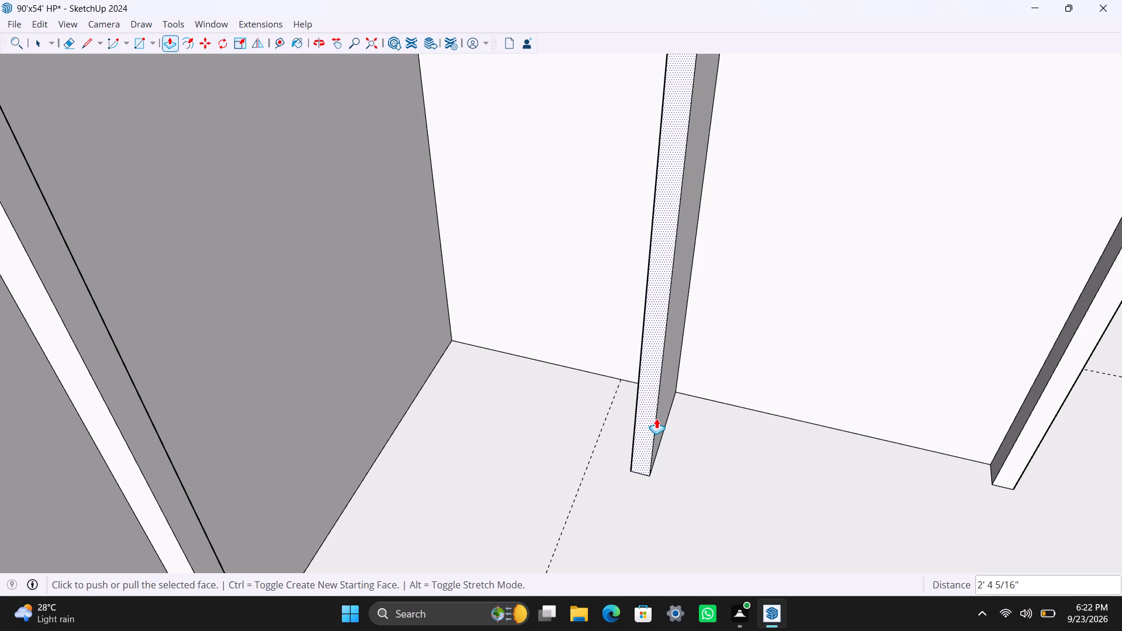
type("8'")
key("Return")
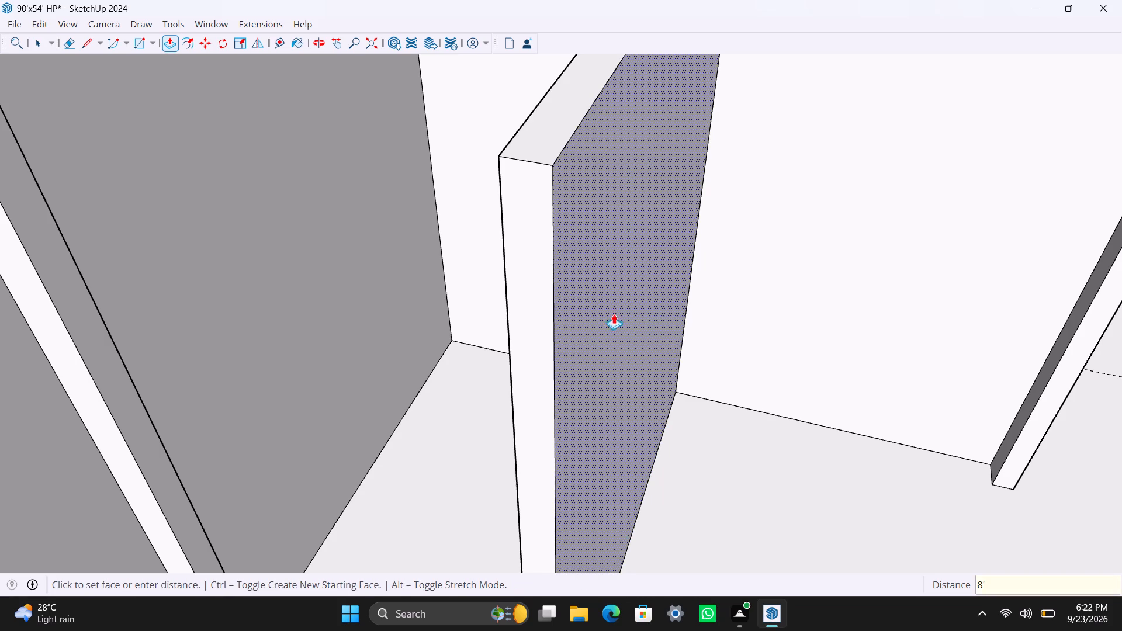
Push/Pull the partition wall's free end face out a further 4.5".
scroll(610, 325, "down", 10)
left_click(580, 337)
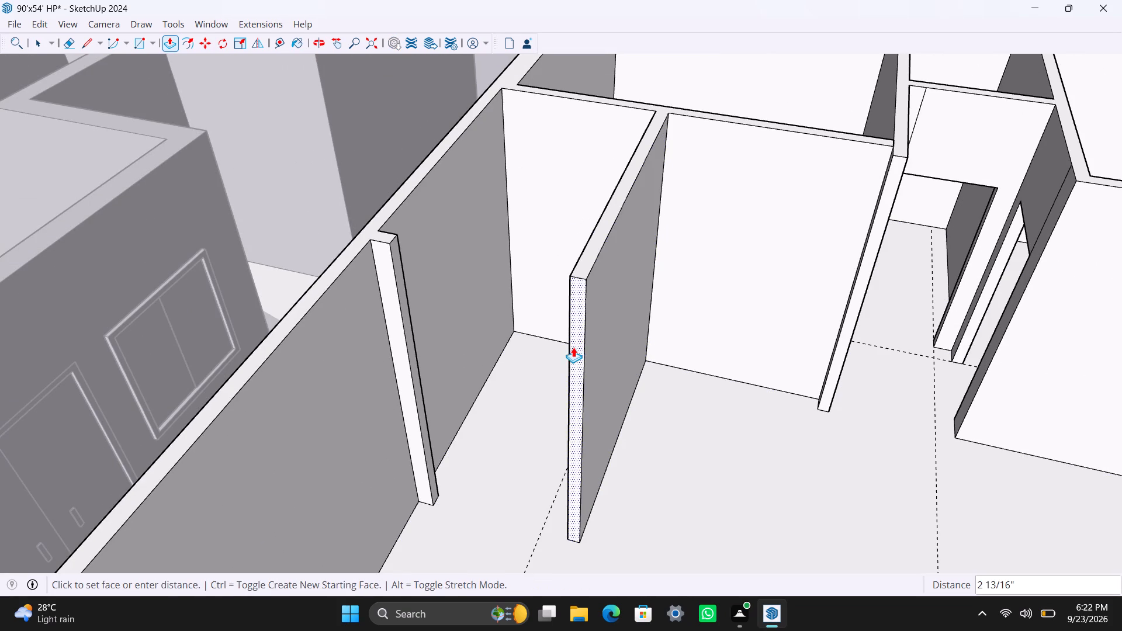
type("4.5\"")
key("Return")
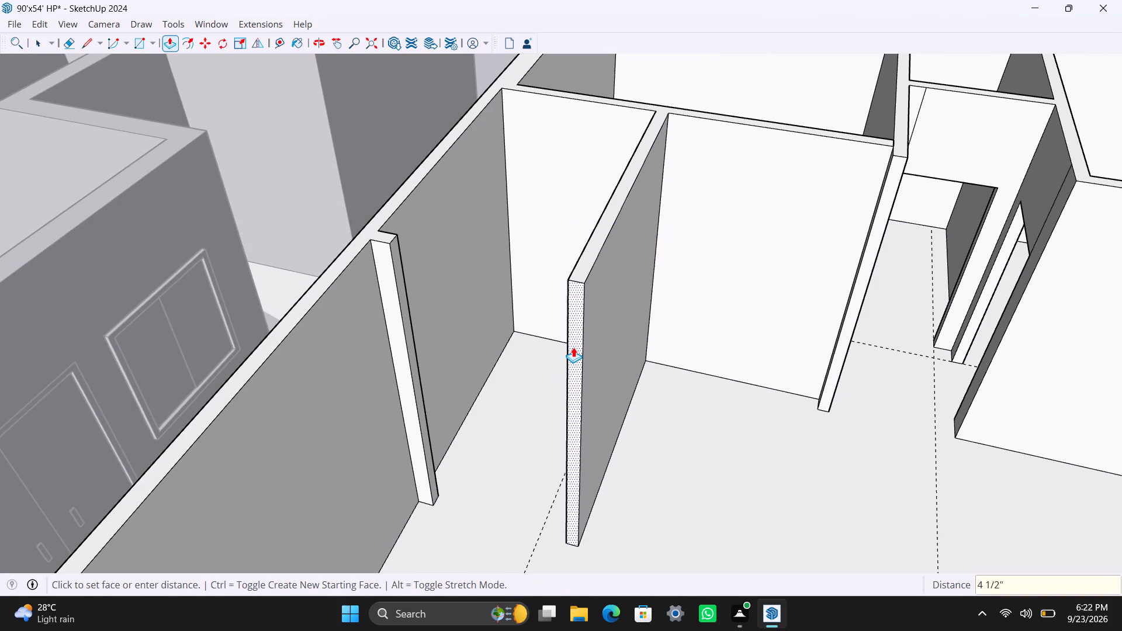
key("space")
Copy the vertical corner edge at the partition wall's free end 4.5" along its passage-side face to outline a narrow strip.
scroll(427, 418, "up", 2)
scroll(413, 351, "up", 2)
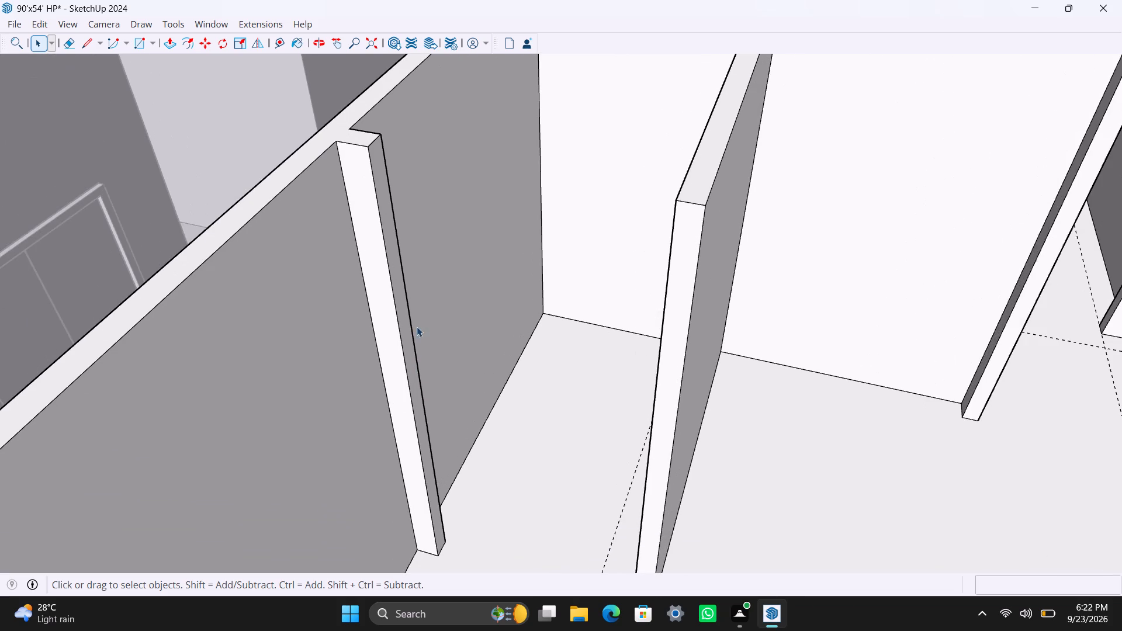
scroll(406, 272, "up", 1)
scroll(526, 339, "down", 3)
middle_click_drag(541, 349, 638, 366)
scroll(763, 530, "up", 4)
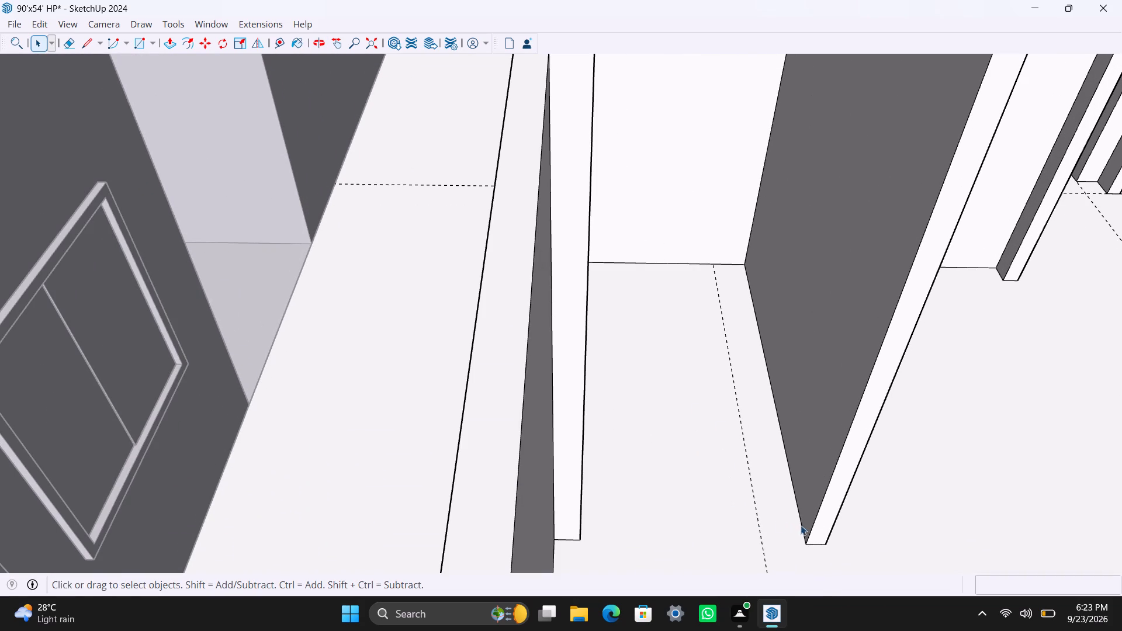
left_click(809, 539)
key("m")
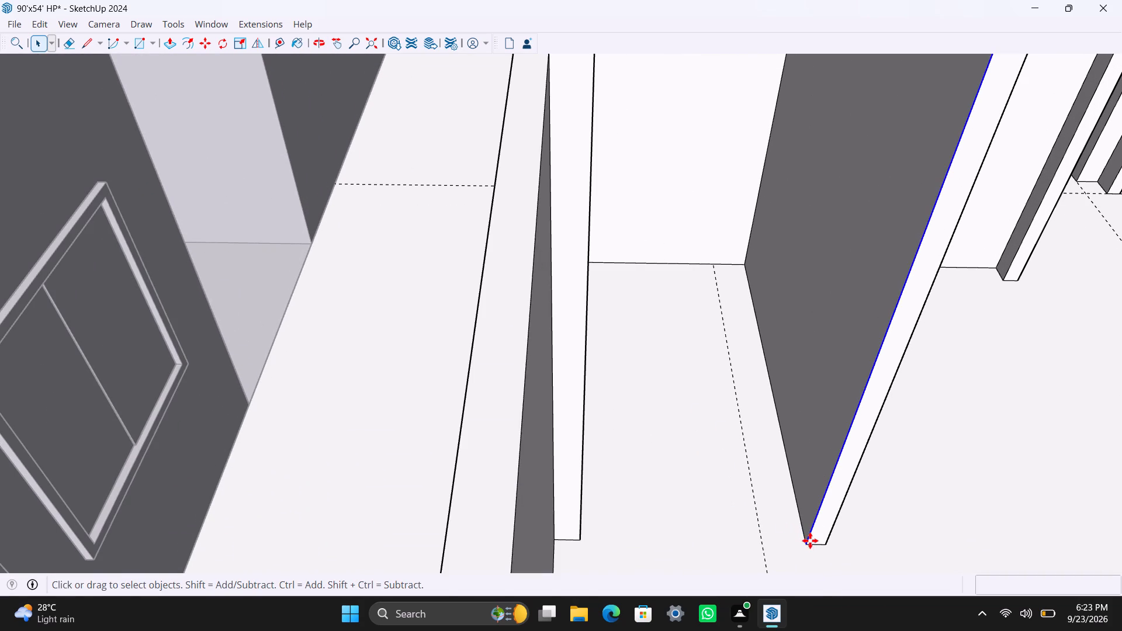
left_click(809, 542)
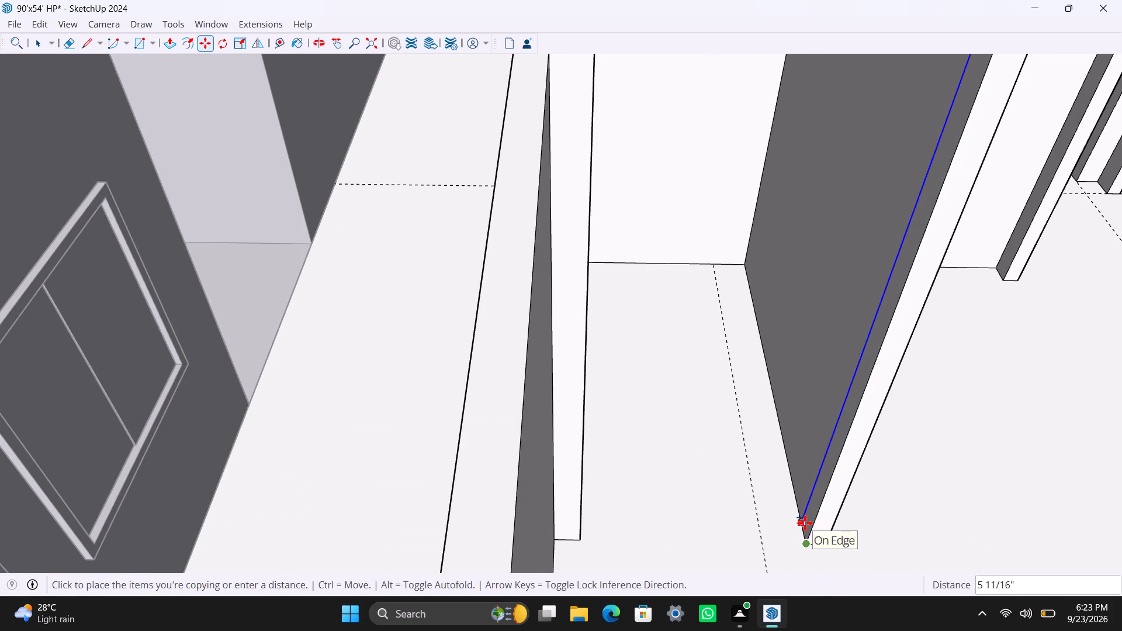
type("4.5\"")
key("Return")
key("space")
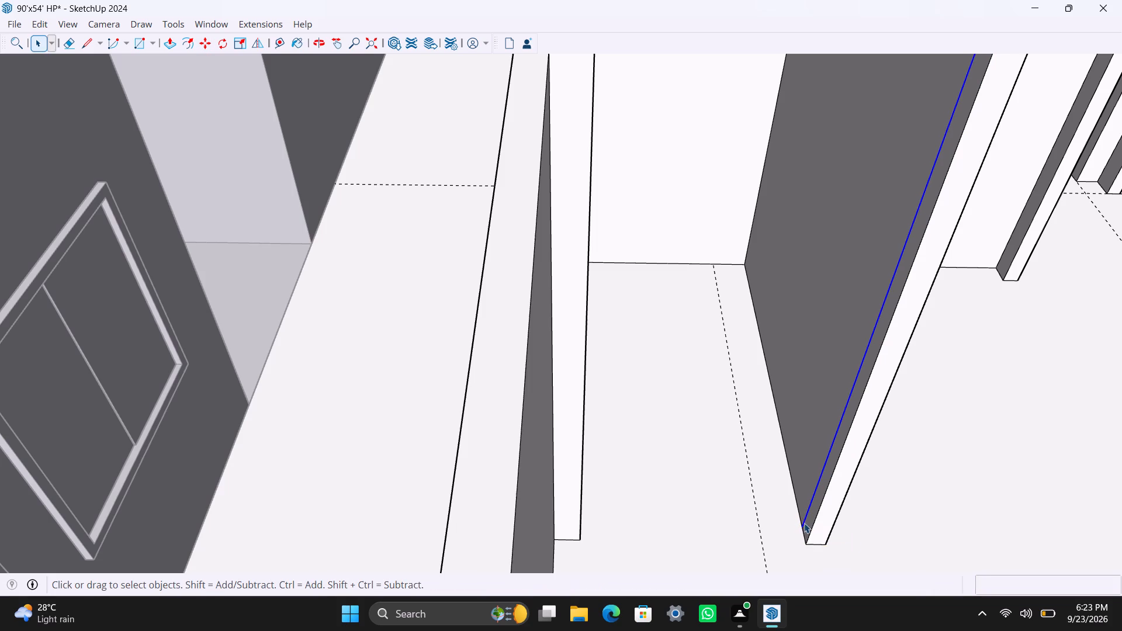
Push/Pull the narrow strip at the partition's end toward the opposite stub, out to the dashed guide line.
scroll(781, 500, "up", 3)
middle_click_drag(808, 516, 897, 512)
middle_click_drag(878, 511, 683, 463)
scroll(683, 463, "down", 1)
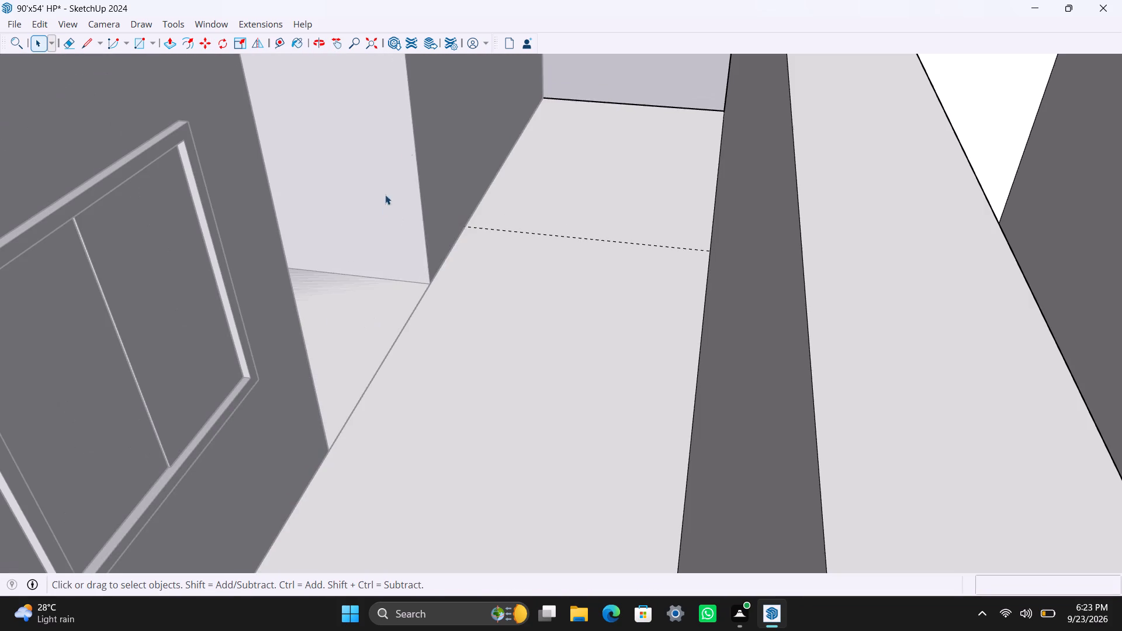
left_click(365, 43)
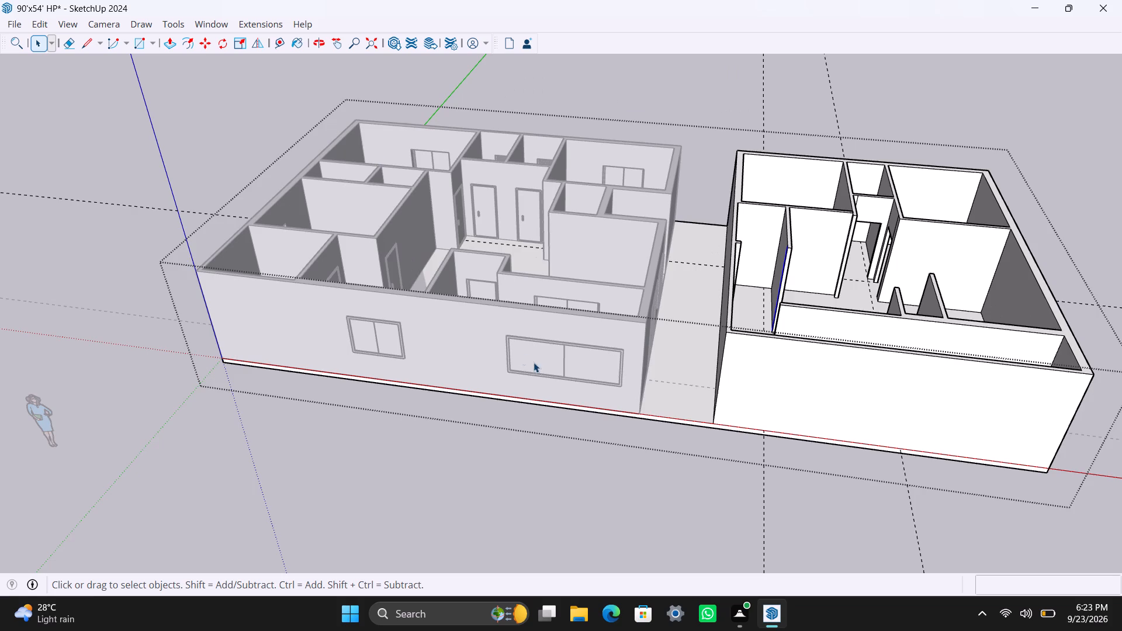
scroll(556, 360, "down", 2)
scroll(684, 329, "up", 4)
scroll(792, 278, "up", 4)
middle_click_drag(758, 340, 832, 484)
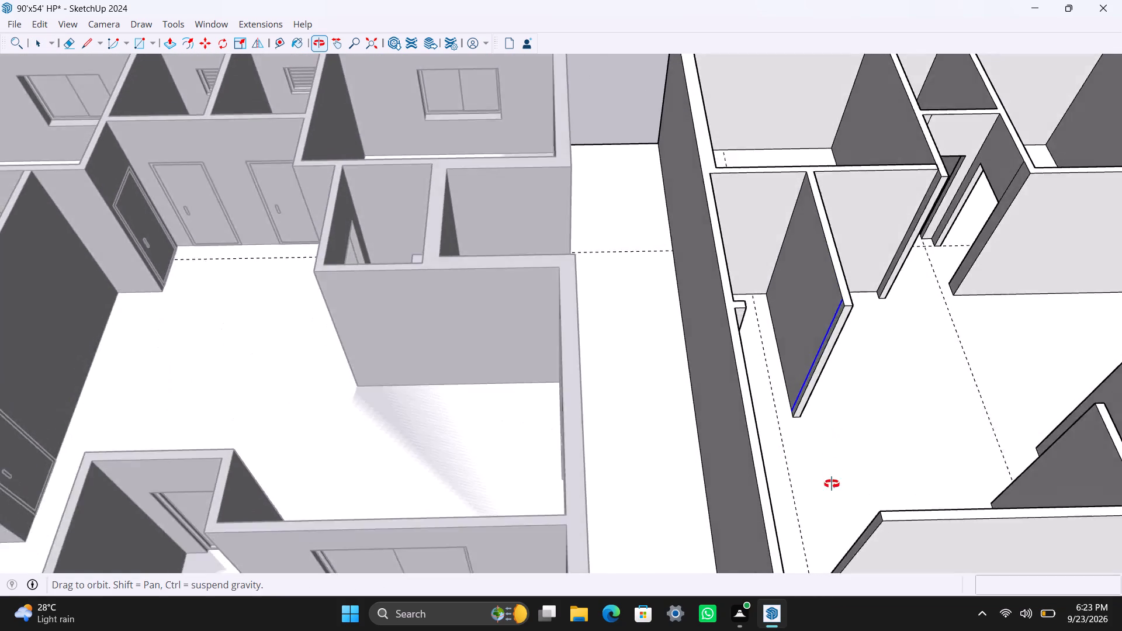
middle_click_drag(832, 484, 832, 502)
scroll(805, 465, "up", 14)
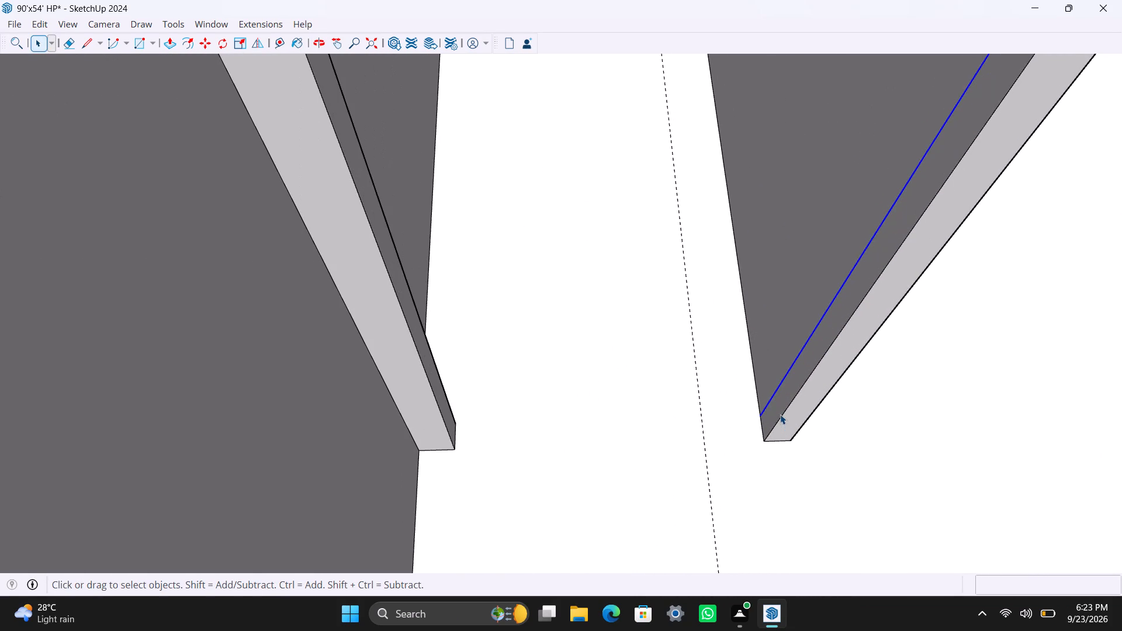
left_click(775, 410)
key("p")
left_click_drag(775, 411, 722, 476)
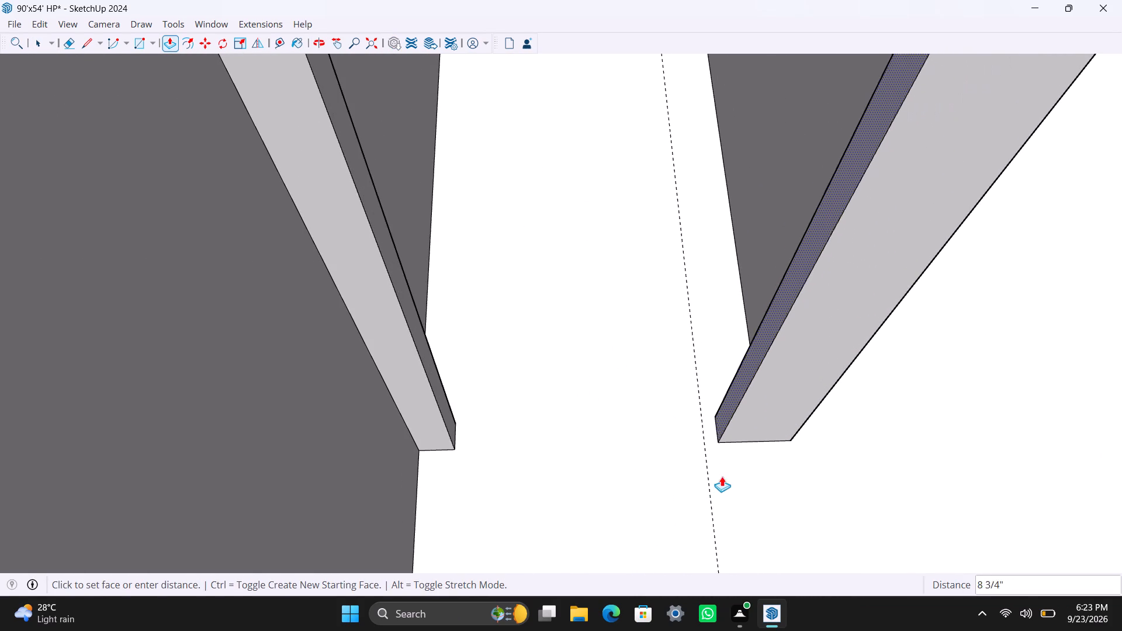
left_click_drag(722, 476, 714, 498)
key("space")
Copy the top edge of the new stub's end face 3' downward to mark the lintel depth.
scroll(704, 414, "down", 9)
scroll(813, 240, "up", 2)
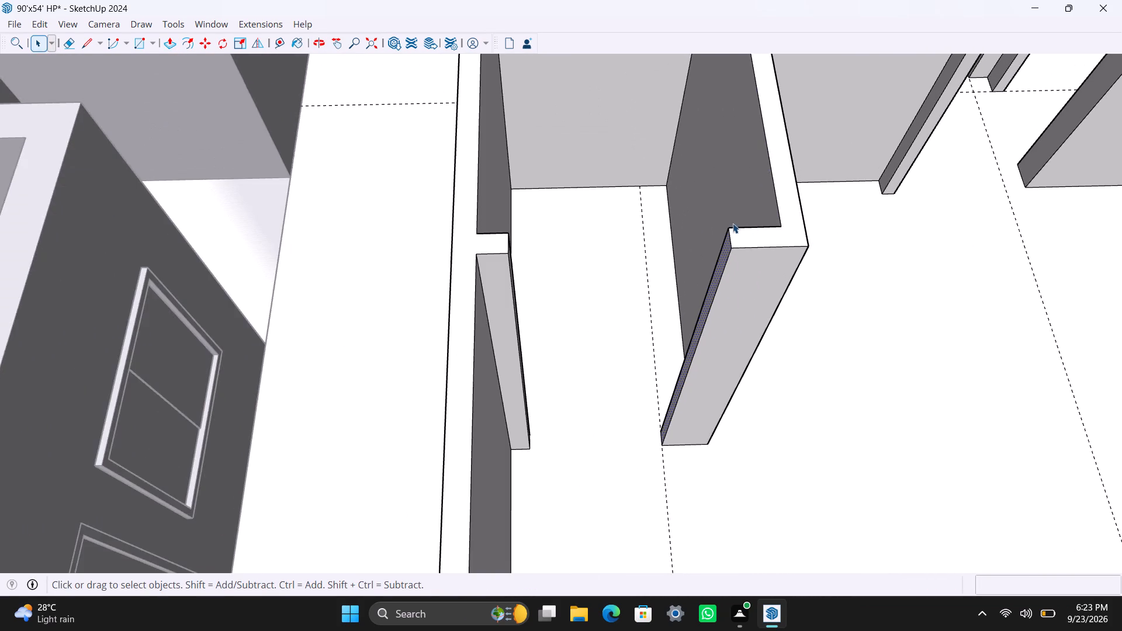
scroll(731, 241, "up", 7)
left_click(729, 242)
key("m")
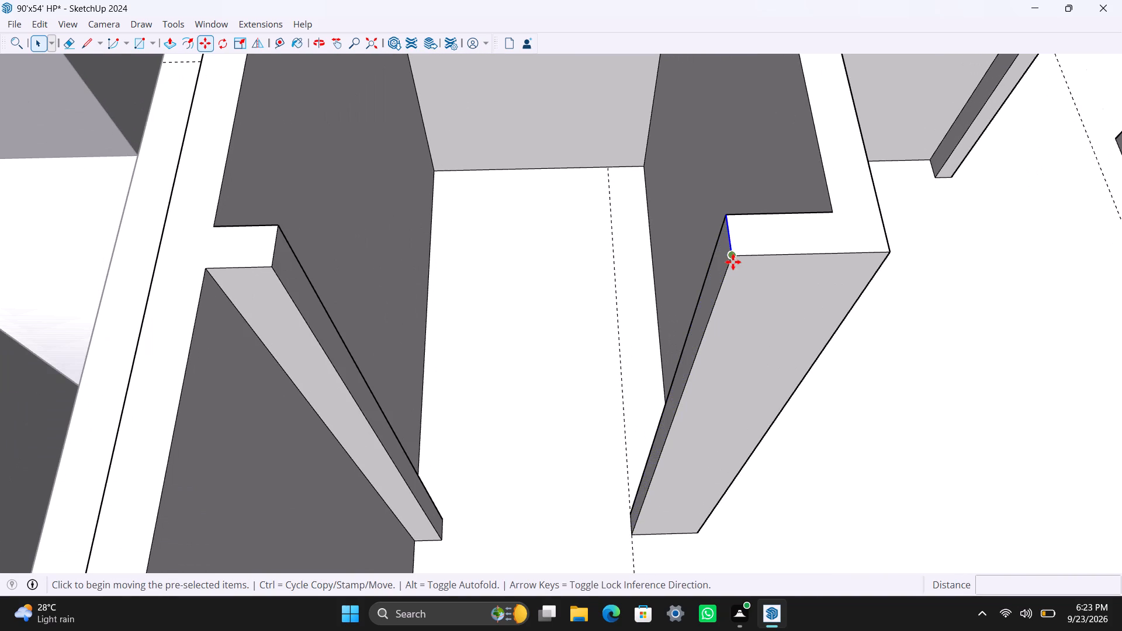
left_click(733, 259)
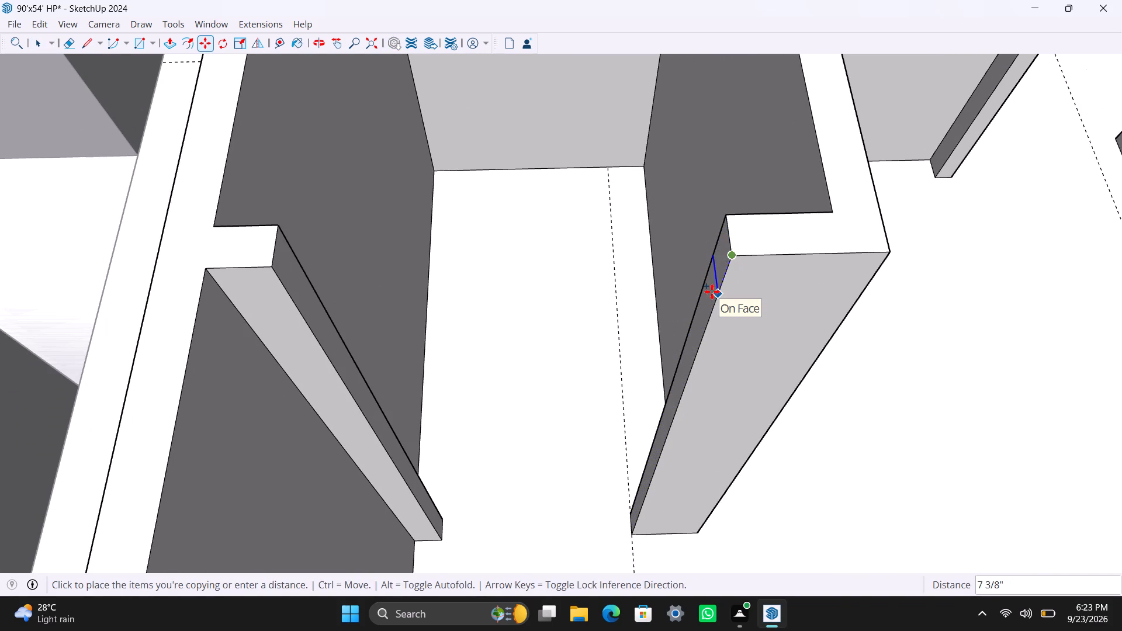
type("3'")
key("Return")
key("space")
Push/Pull the upper part of the new stub's end face 3' across the opening as a lintel.
left_click(708, 286)
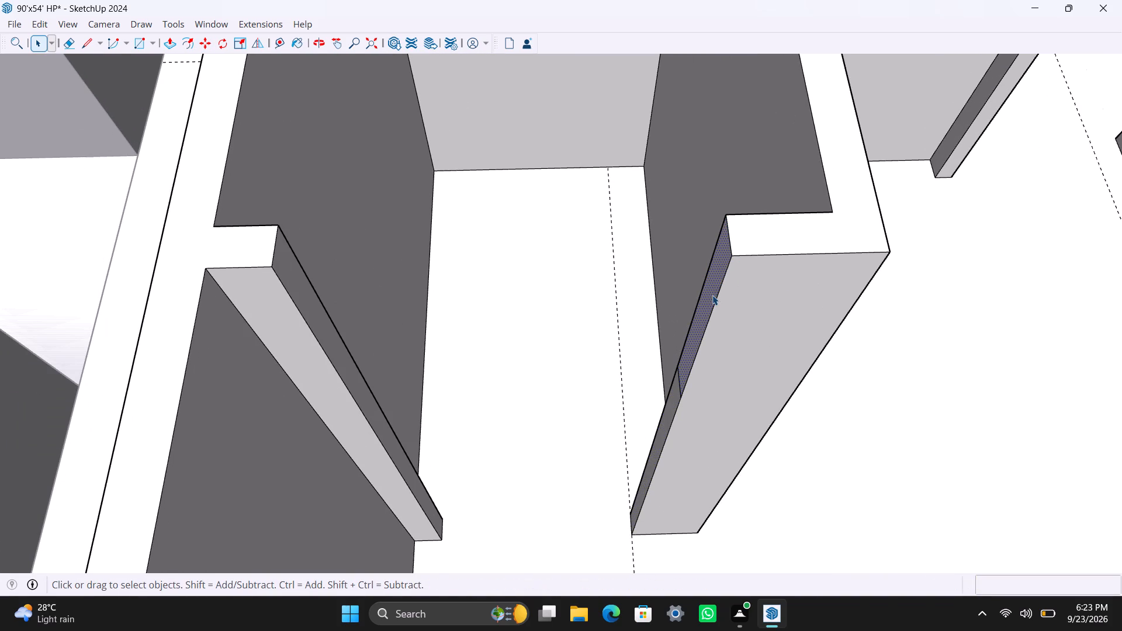
key("p")
left_click_drag(712, 295, 276, 270)
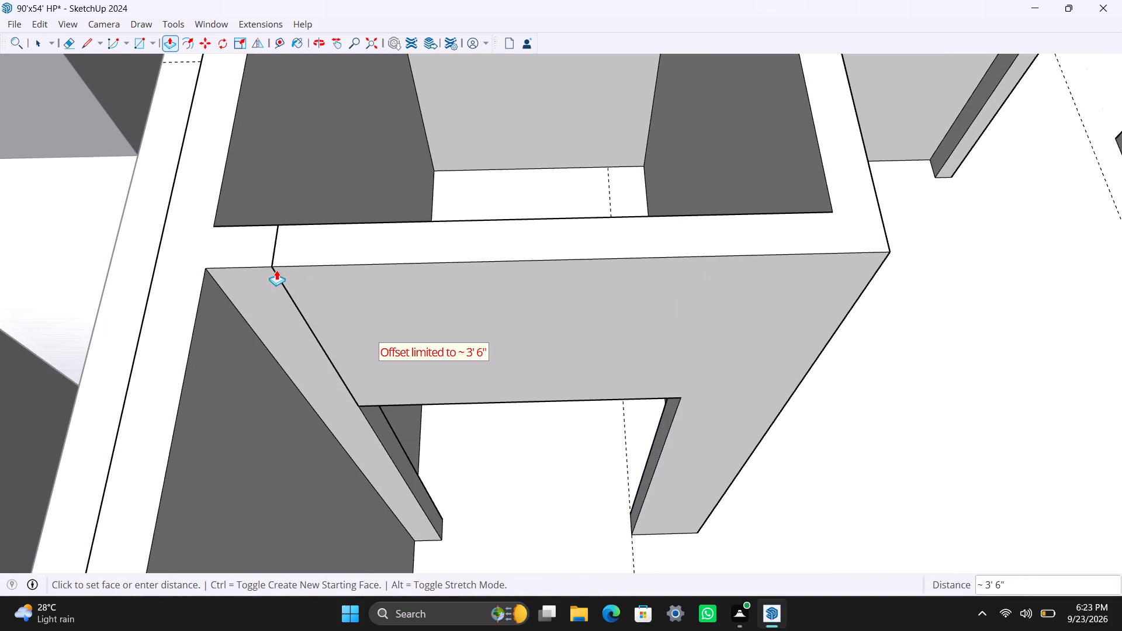
left_click_drag(276, 270, 275, 271)
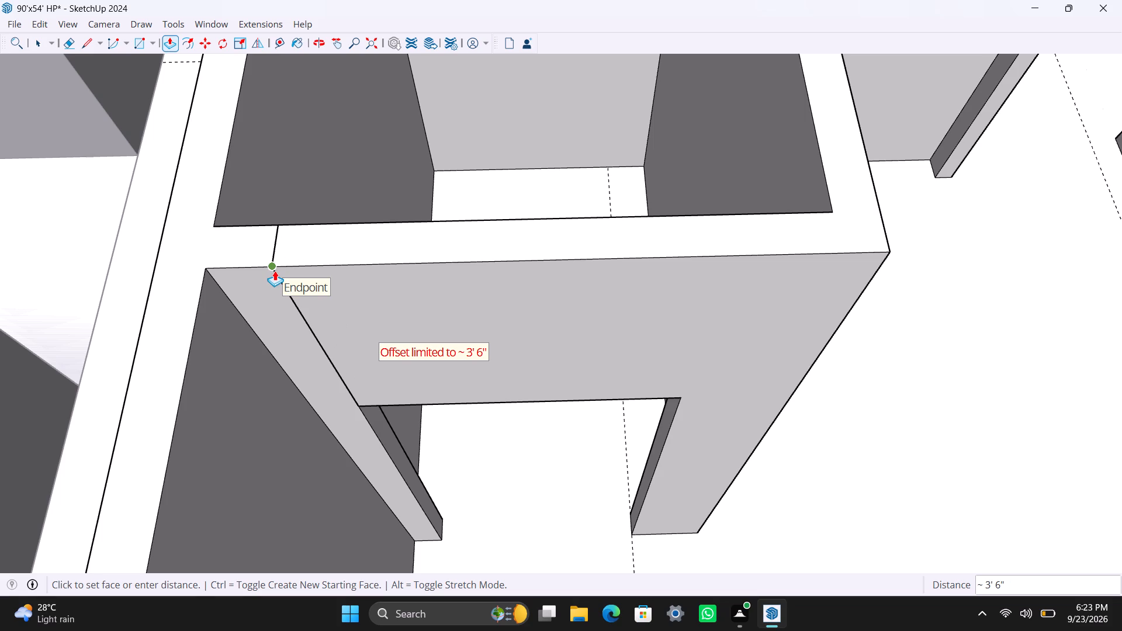
left_click_drag(275, 271, 328, 272)
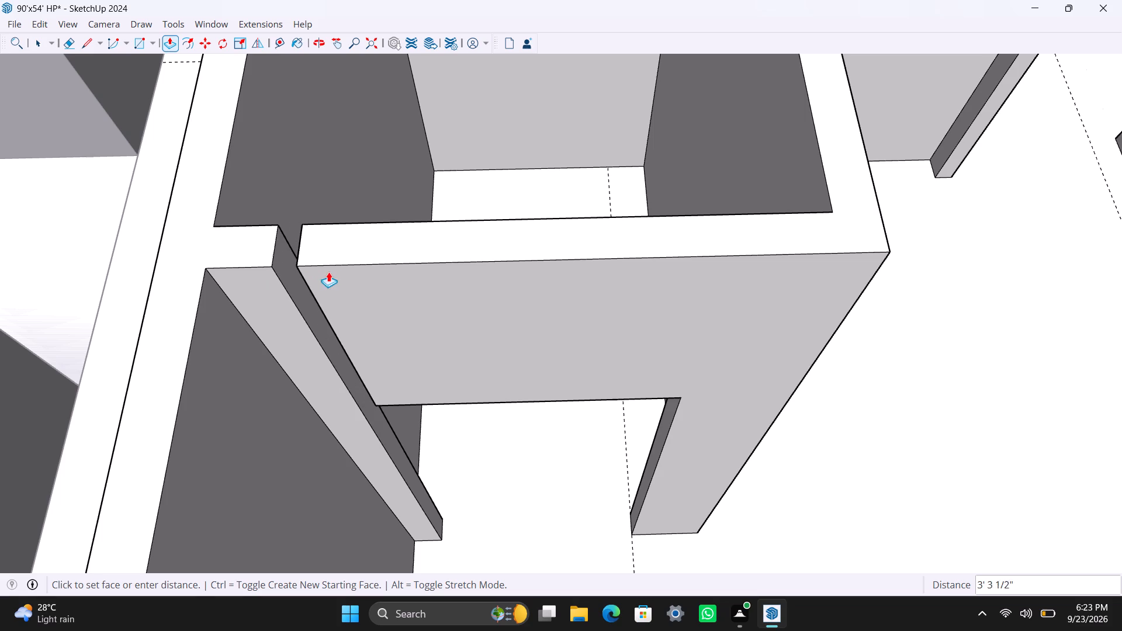
left_click_drag(328, 272, 293, 289)
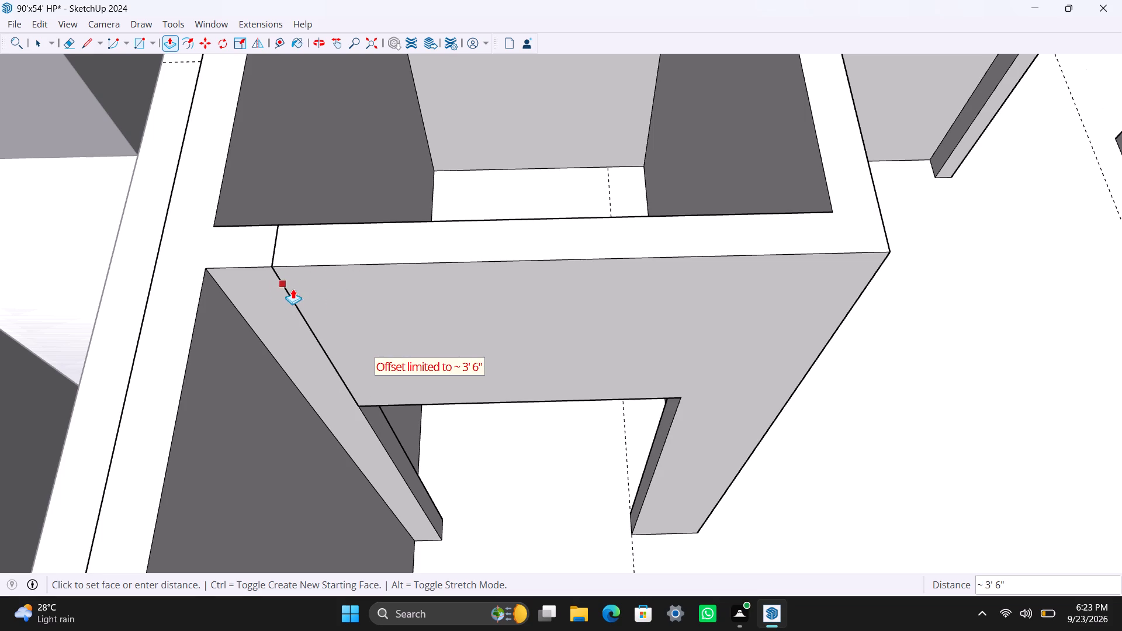
left_click_drag(293, 289, 388, 299)
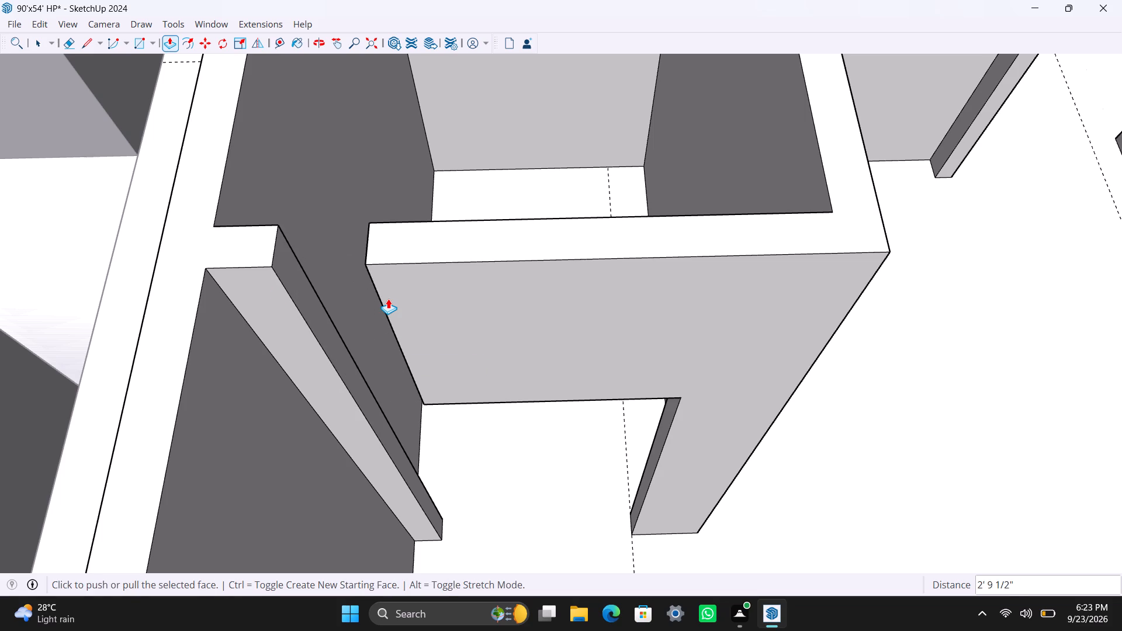
type("3'")
key("Return")
key("space")
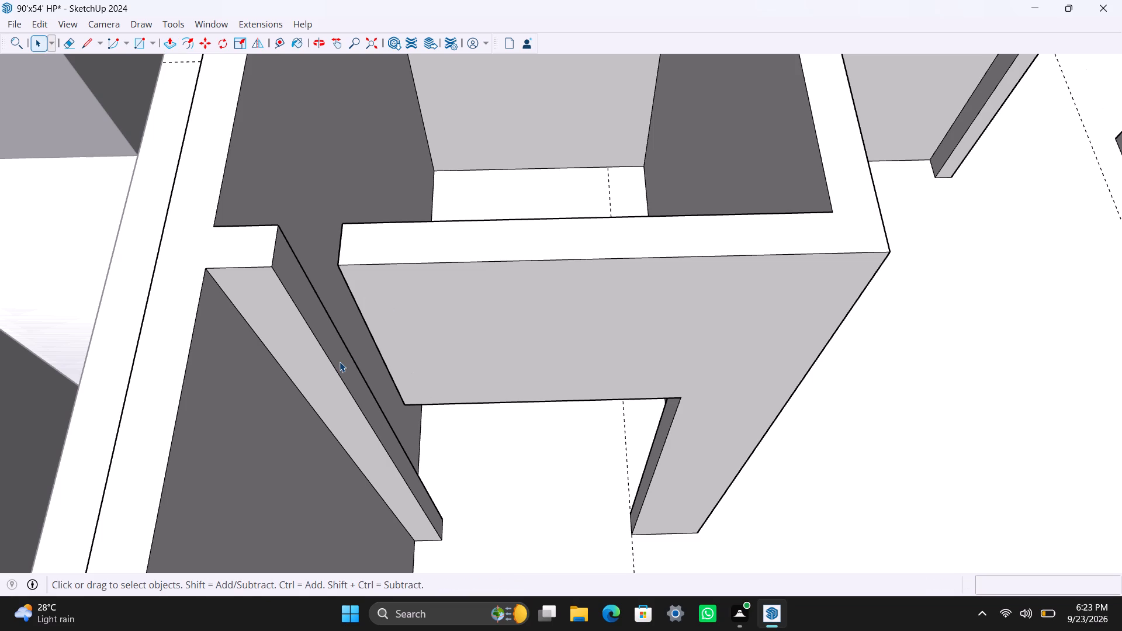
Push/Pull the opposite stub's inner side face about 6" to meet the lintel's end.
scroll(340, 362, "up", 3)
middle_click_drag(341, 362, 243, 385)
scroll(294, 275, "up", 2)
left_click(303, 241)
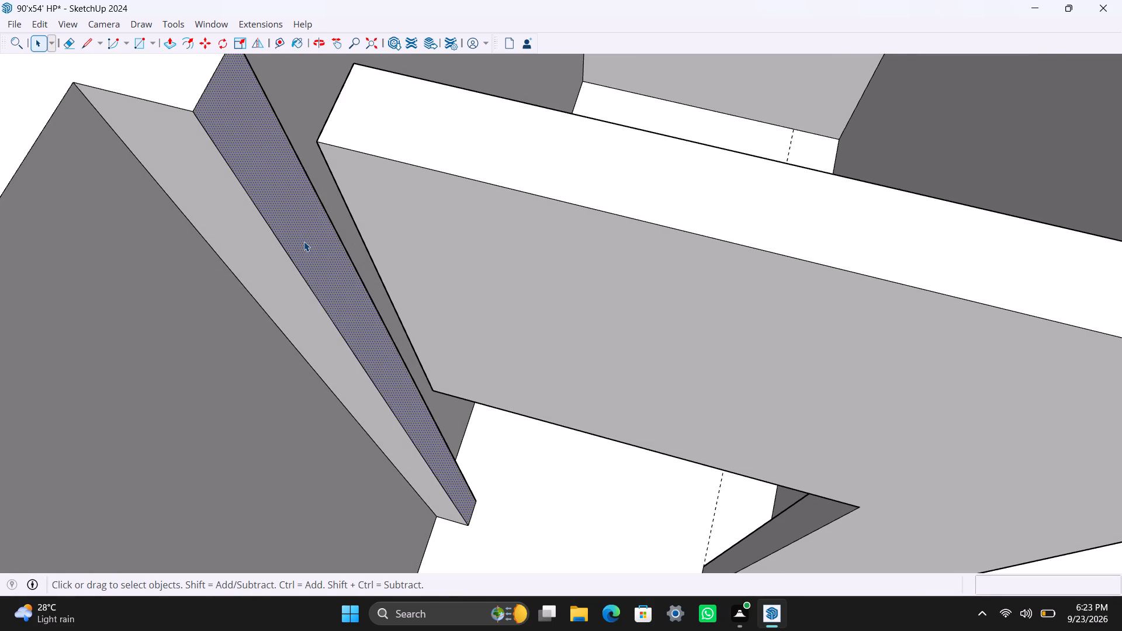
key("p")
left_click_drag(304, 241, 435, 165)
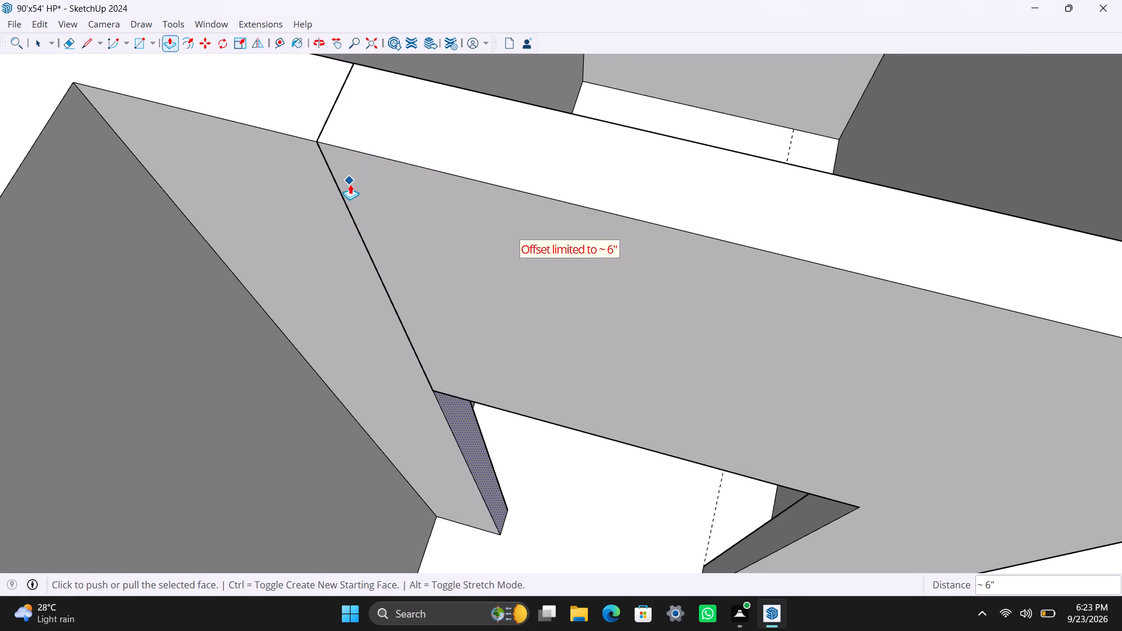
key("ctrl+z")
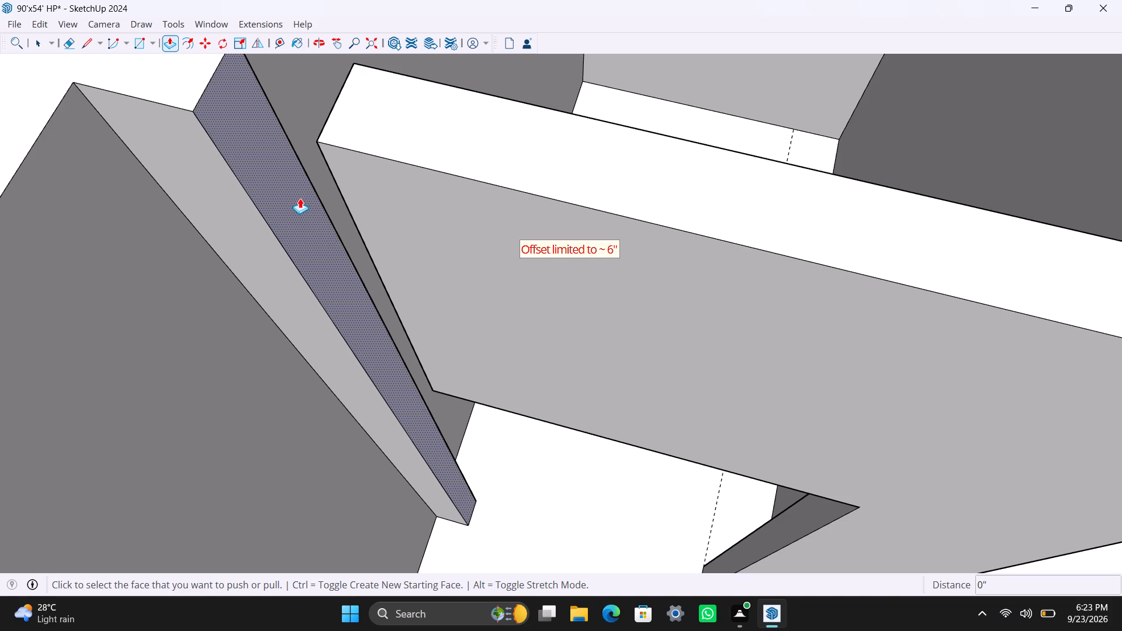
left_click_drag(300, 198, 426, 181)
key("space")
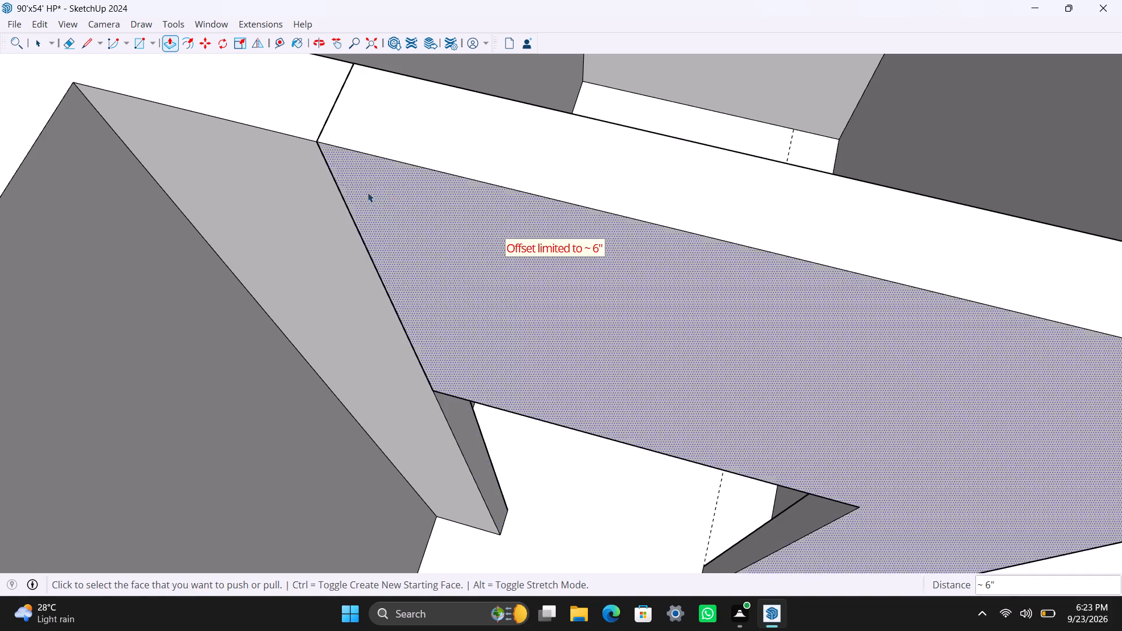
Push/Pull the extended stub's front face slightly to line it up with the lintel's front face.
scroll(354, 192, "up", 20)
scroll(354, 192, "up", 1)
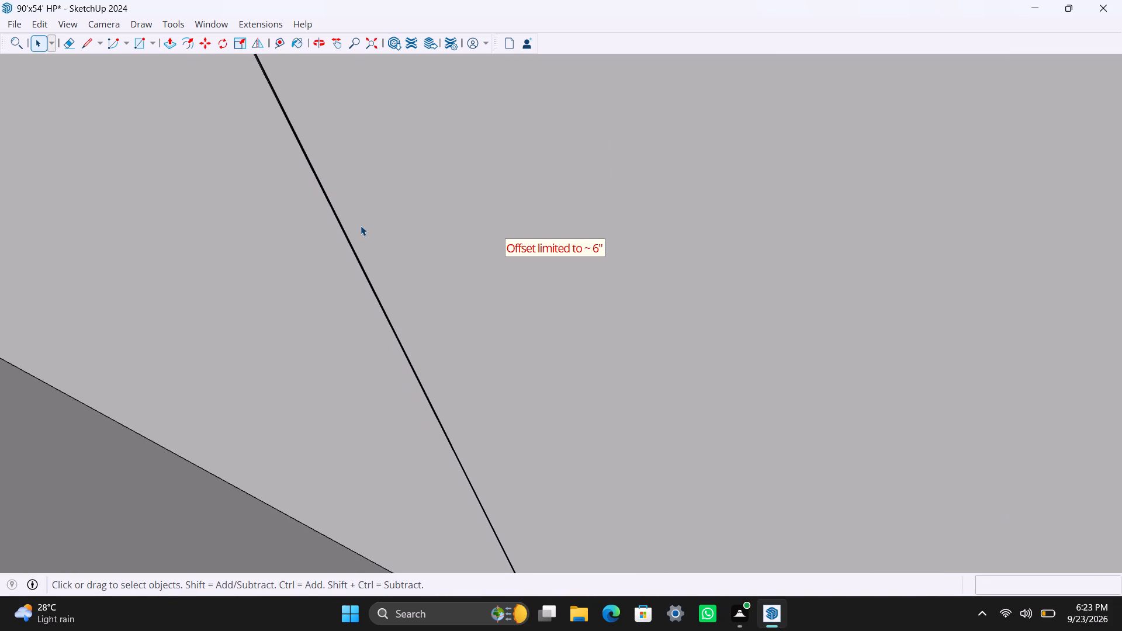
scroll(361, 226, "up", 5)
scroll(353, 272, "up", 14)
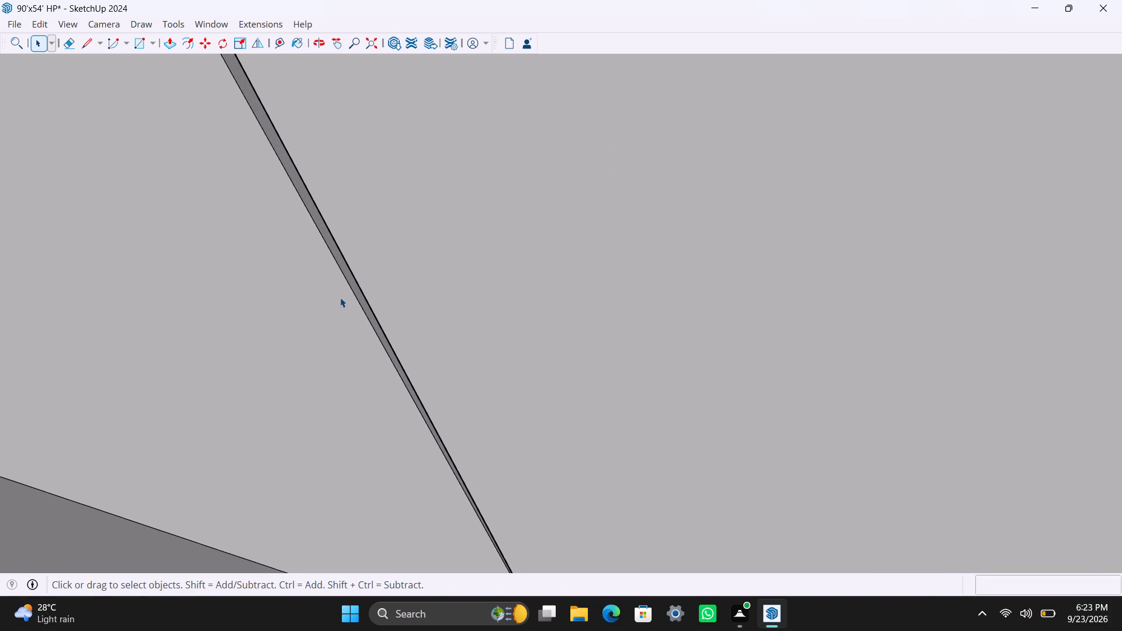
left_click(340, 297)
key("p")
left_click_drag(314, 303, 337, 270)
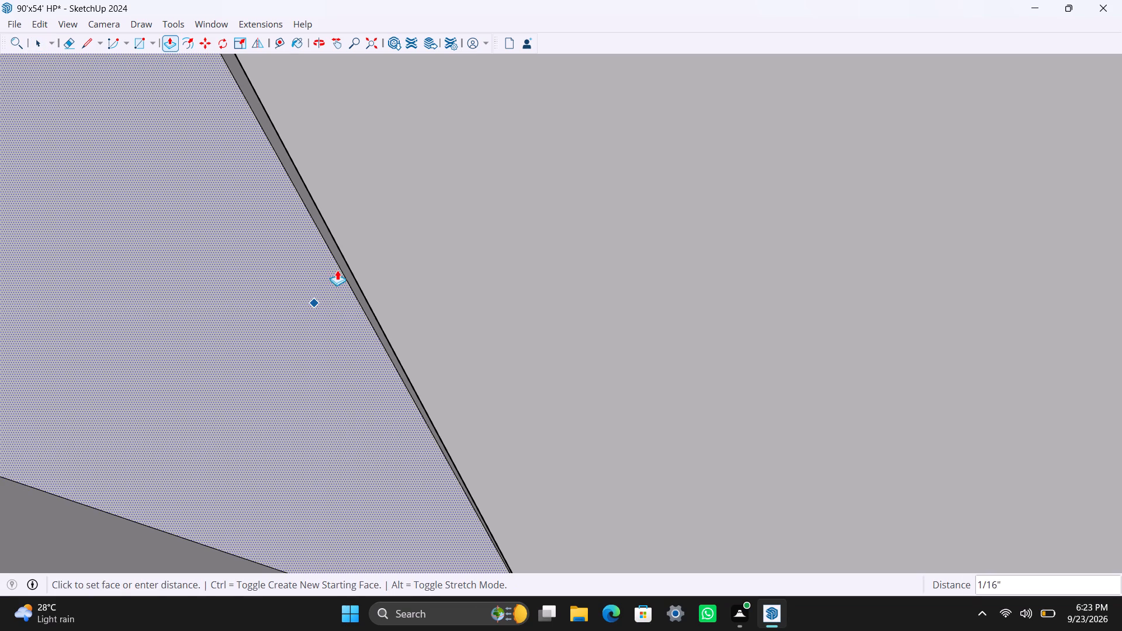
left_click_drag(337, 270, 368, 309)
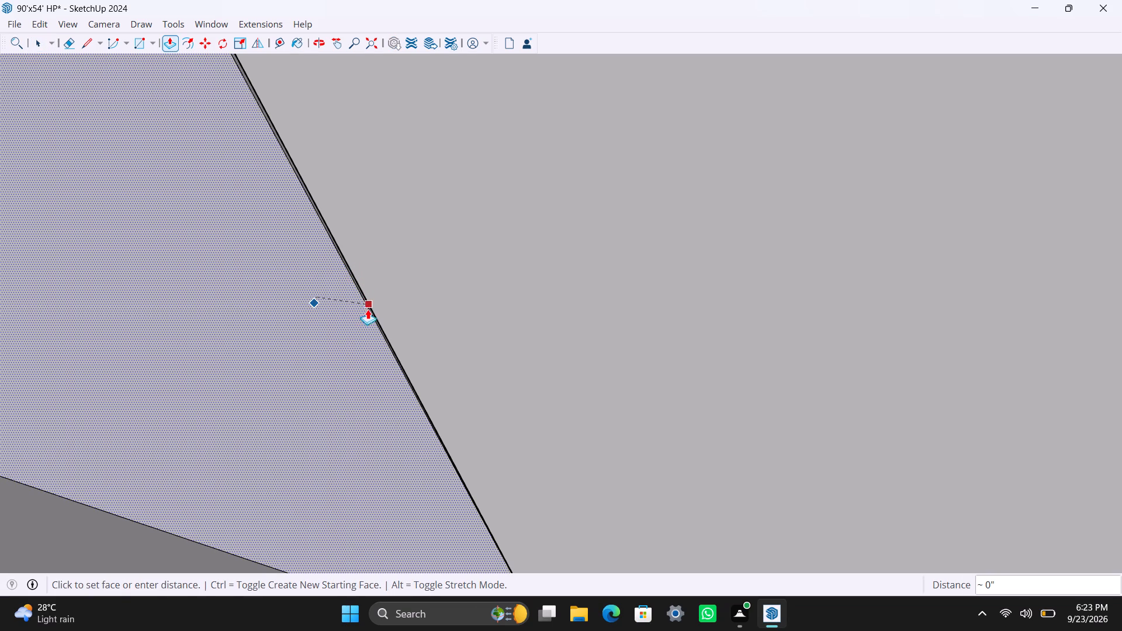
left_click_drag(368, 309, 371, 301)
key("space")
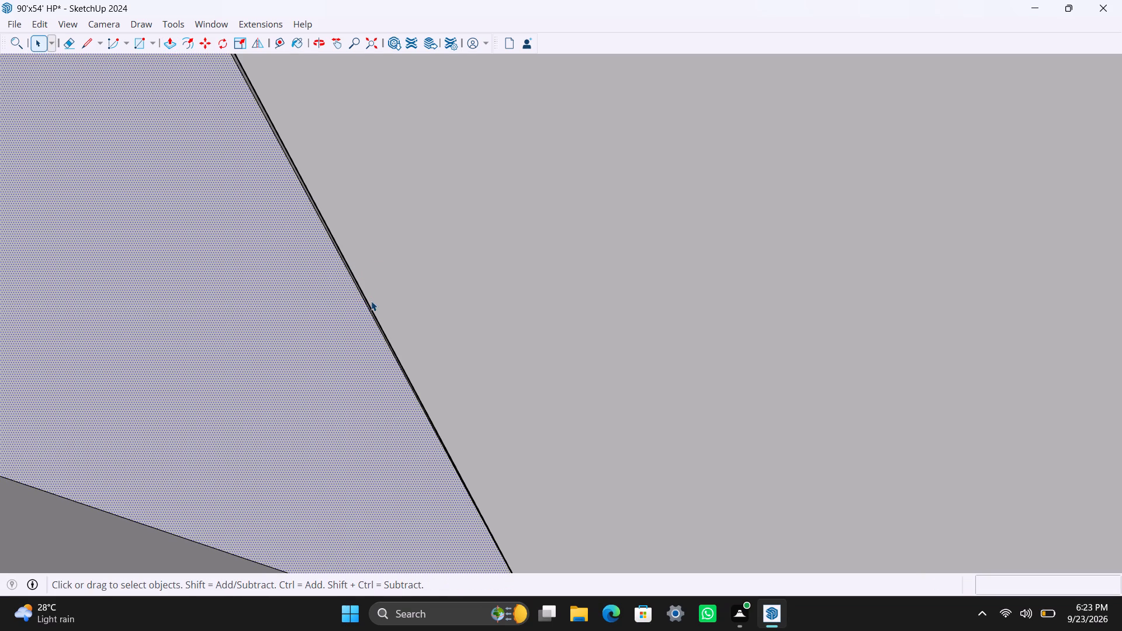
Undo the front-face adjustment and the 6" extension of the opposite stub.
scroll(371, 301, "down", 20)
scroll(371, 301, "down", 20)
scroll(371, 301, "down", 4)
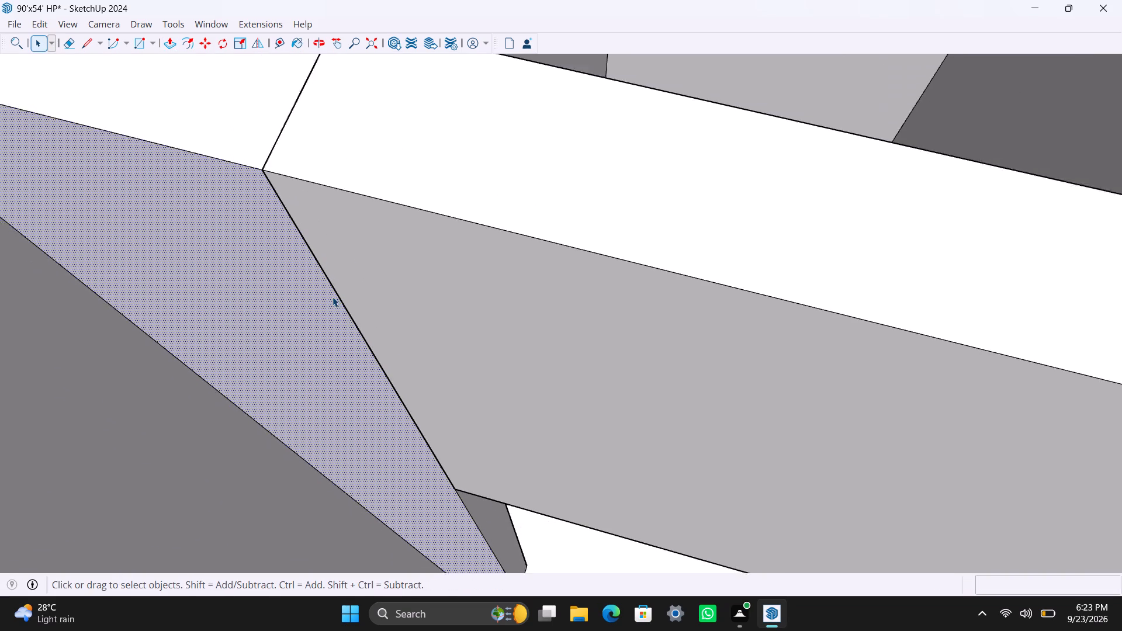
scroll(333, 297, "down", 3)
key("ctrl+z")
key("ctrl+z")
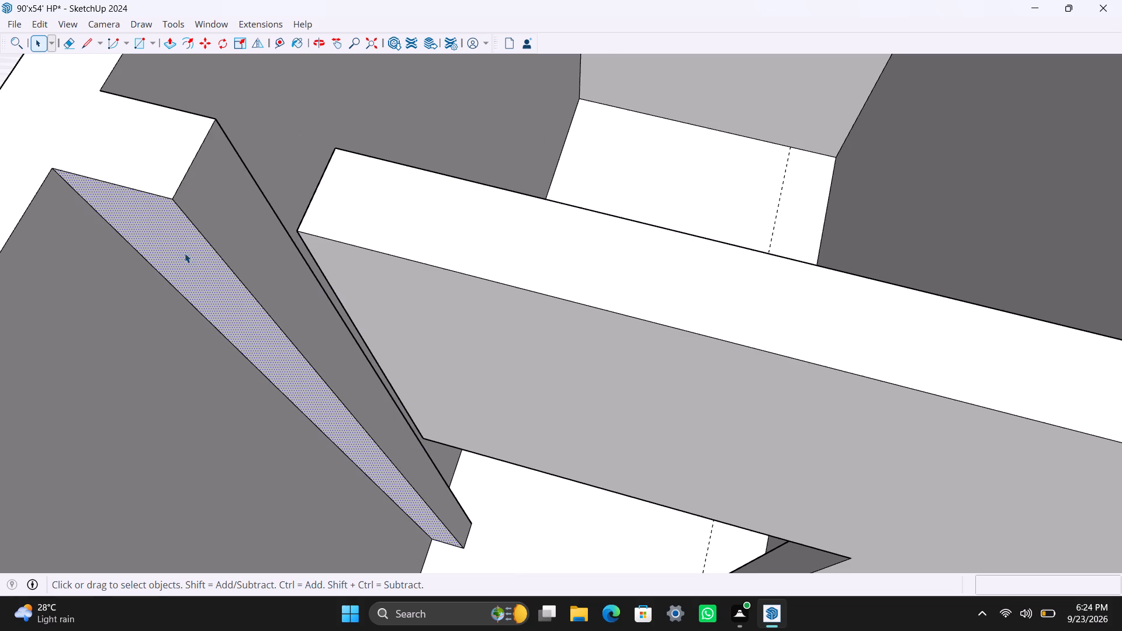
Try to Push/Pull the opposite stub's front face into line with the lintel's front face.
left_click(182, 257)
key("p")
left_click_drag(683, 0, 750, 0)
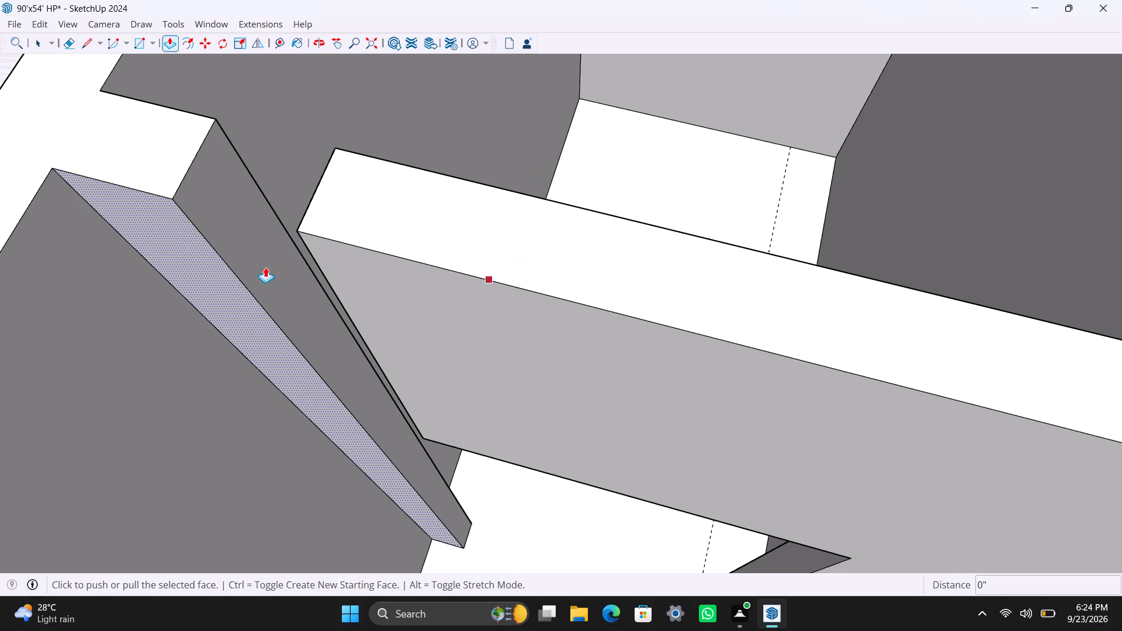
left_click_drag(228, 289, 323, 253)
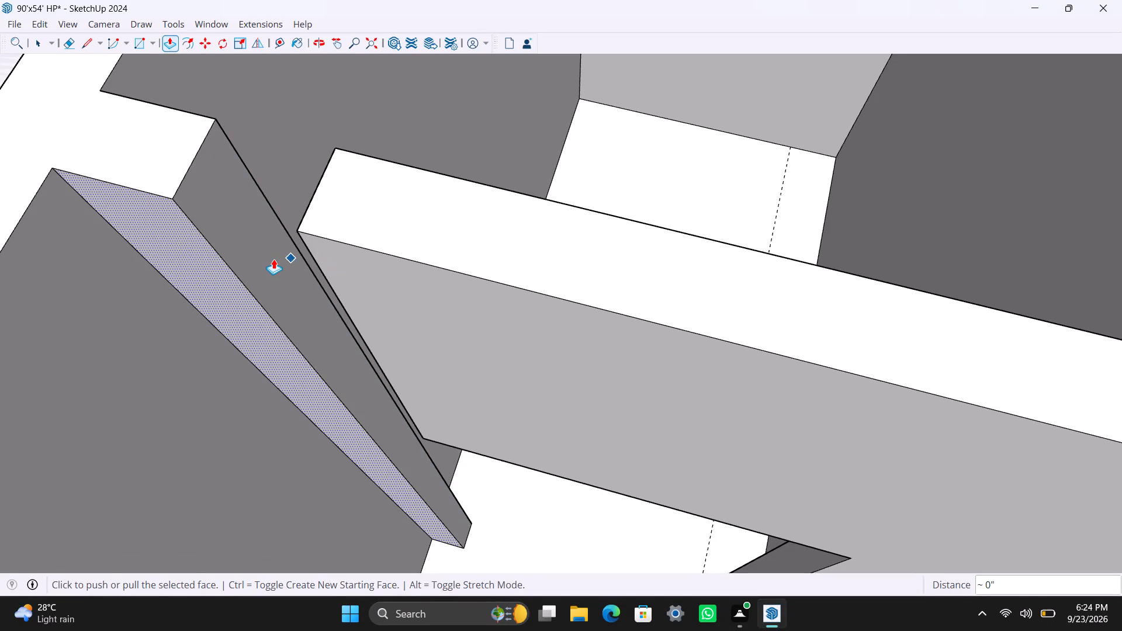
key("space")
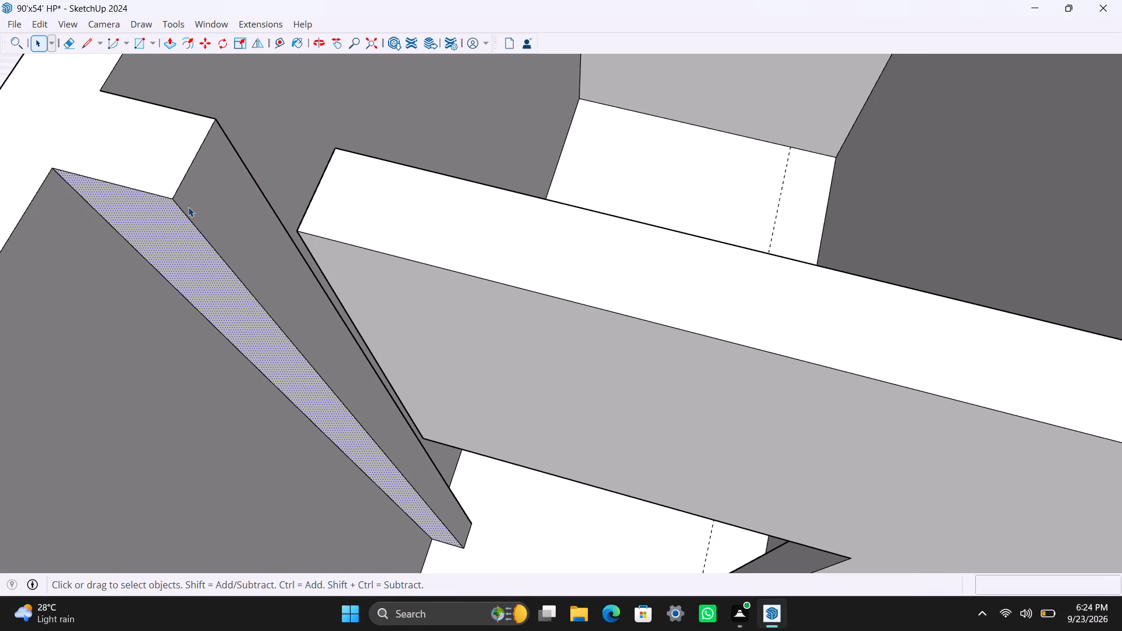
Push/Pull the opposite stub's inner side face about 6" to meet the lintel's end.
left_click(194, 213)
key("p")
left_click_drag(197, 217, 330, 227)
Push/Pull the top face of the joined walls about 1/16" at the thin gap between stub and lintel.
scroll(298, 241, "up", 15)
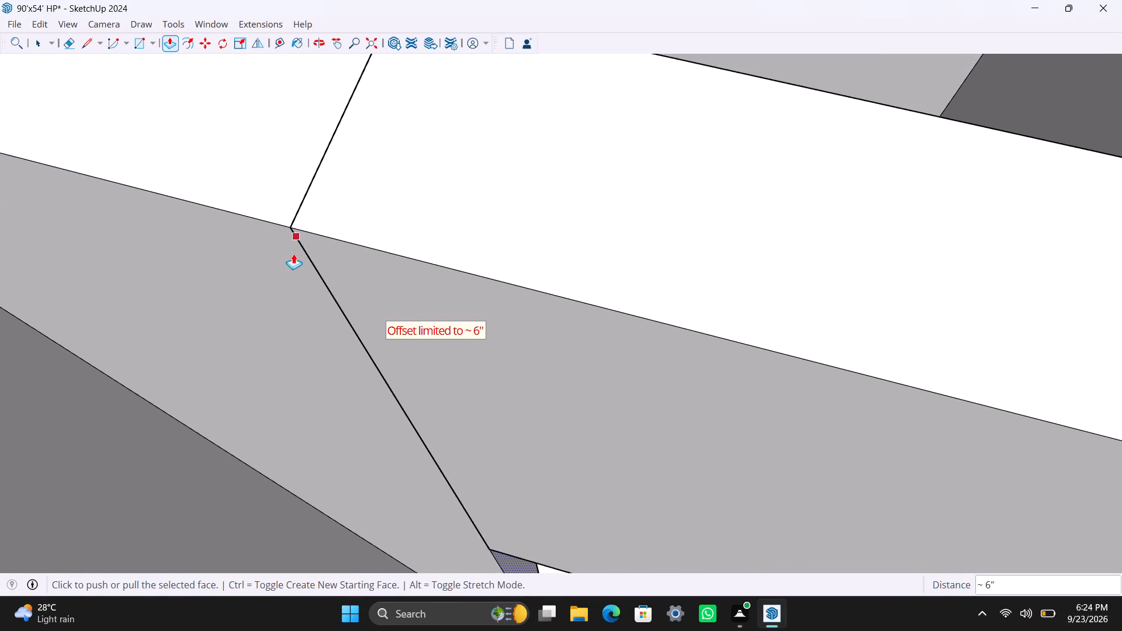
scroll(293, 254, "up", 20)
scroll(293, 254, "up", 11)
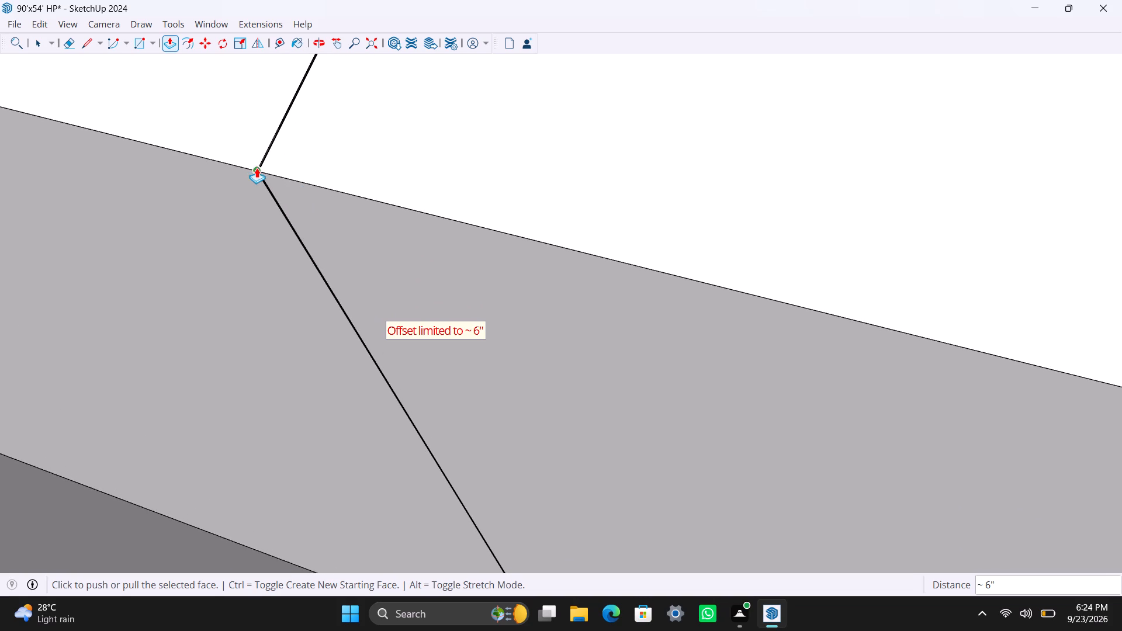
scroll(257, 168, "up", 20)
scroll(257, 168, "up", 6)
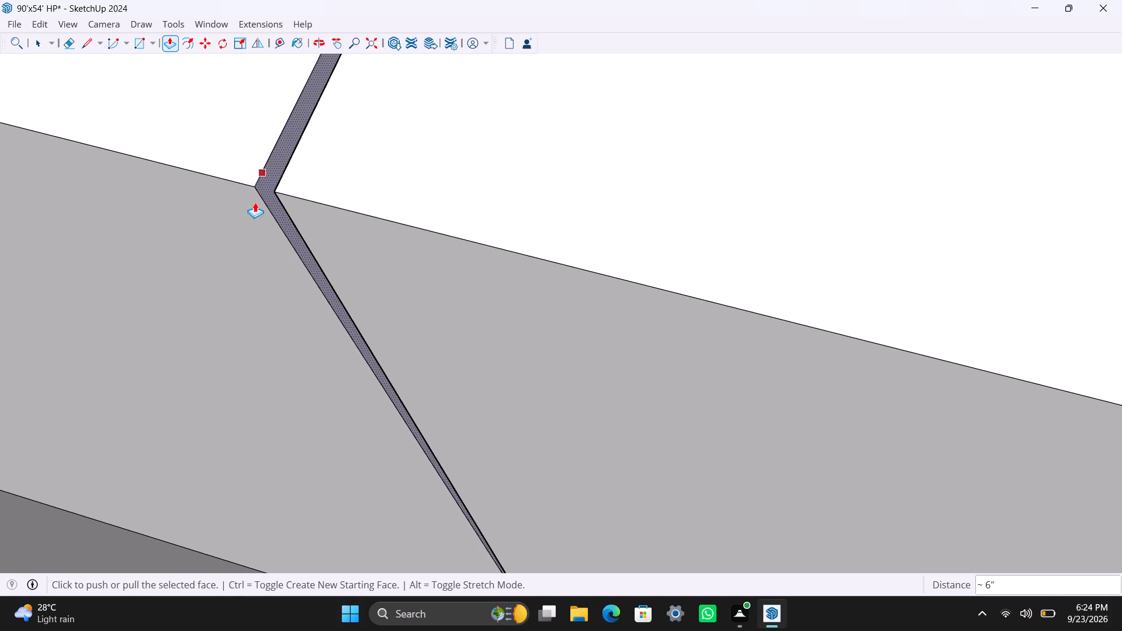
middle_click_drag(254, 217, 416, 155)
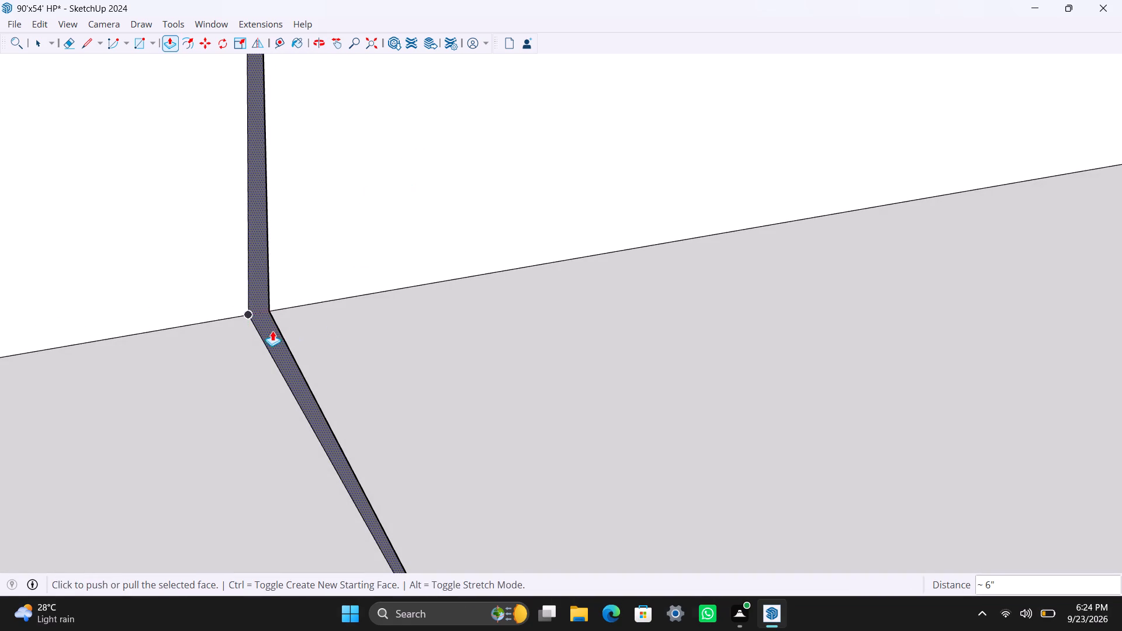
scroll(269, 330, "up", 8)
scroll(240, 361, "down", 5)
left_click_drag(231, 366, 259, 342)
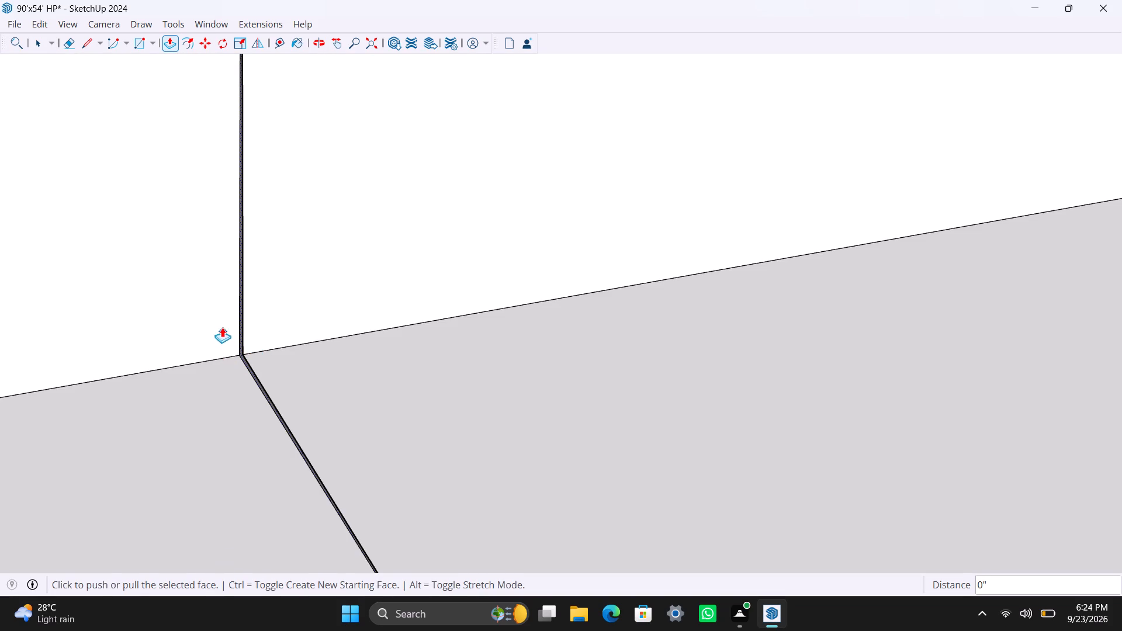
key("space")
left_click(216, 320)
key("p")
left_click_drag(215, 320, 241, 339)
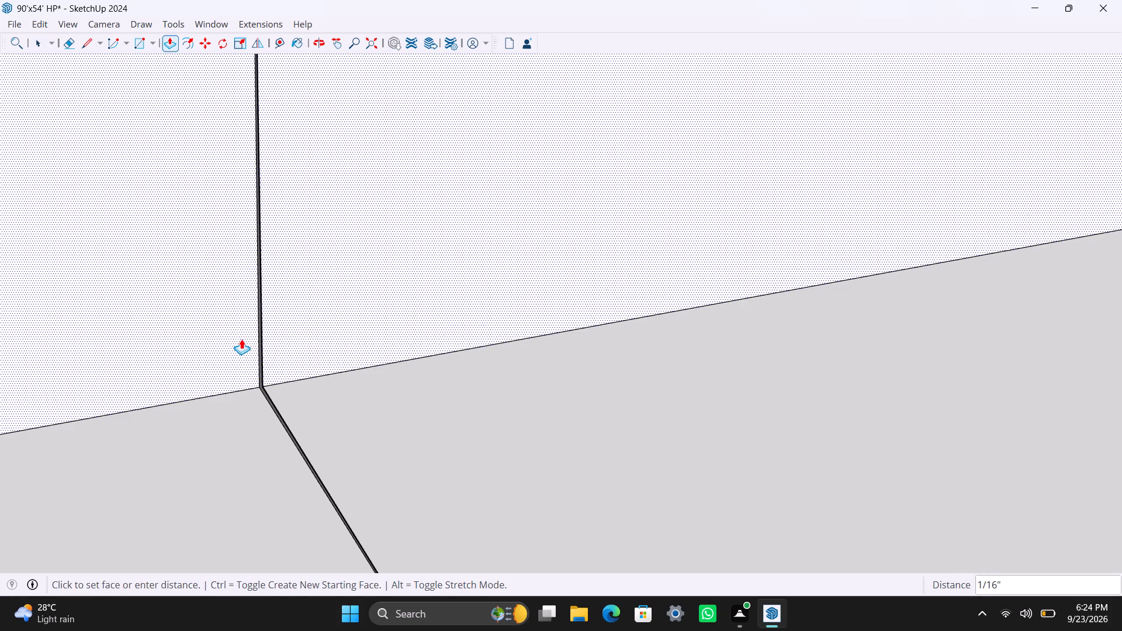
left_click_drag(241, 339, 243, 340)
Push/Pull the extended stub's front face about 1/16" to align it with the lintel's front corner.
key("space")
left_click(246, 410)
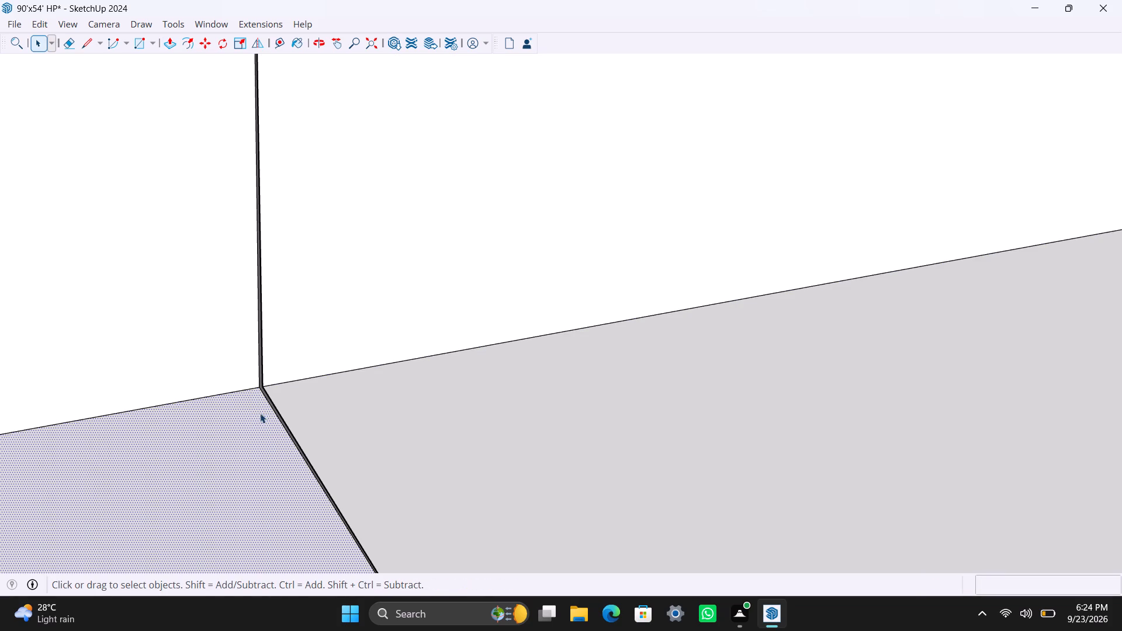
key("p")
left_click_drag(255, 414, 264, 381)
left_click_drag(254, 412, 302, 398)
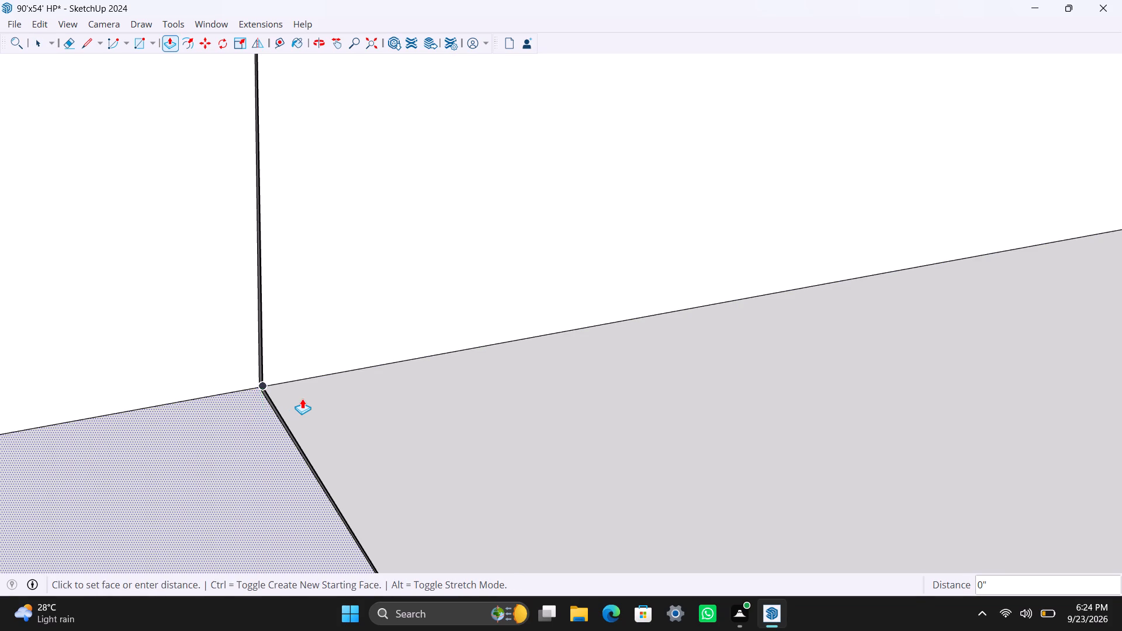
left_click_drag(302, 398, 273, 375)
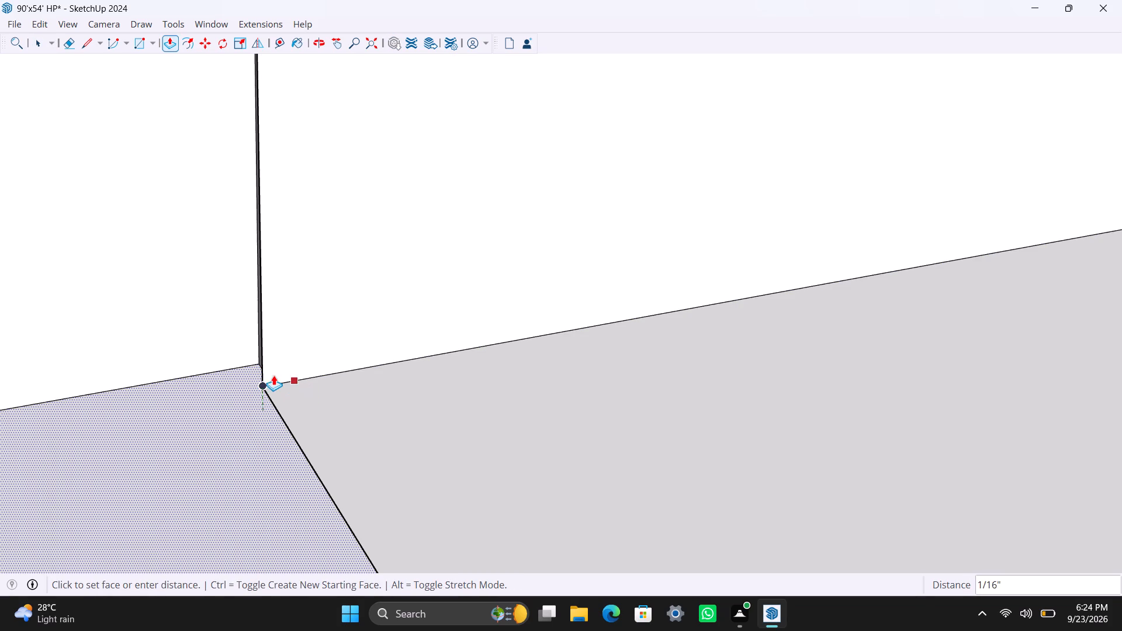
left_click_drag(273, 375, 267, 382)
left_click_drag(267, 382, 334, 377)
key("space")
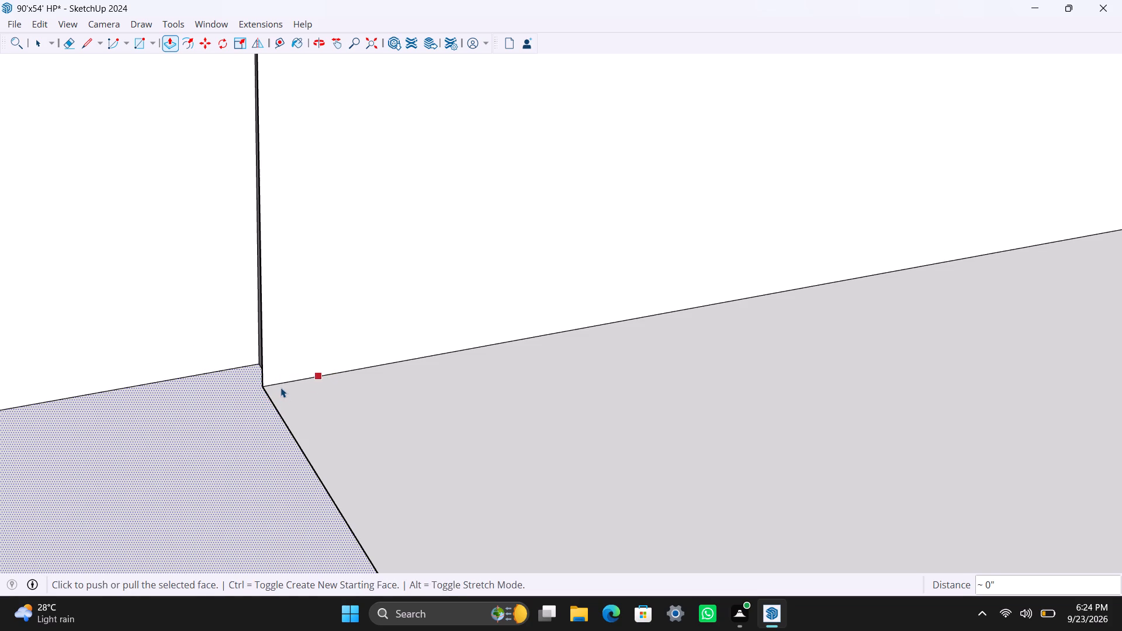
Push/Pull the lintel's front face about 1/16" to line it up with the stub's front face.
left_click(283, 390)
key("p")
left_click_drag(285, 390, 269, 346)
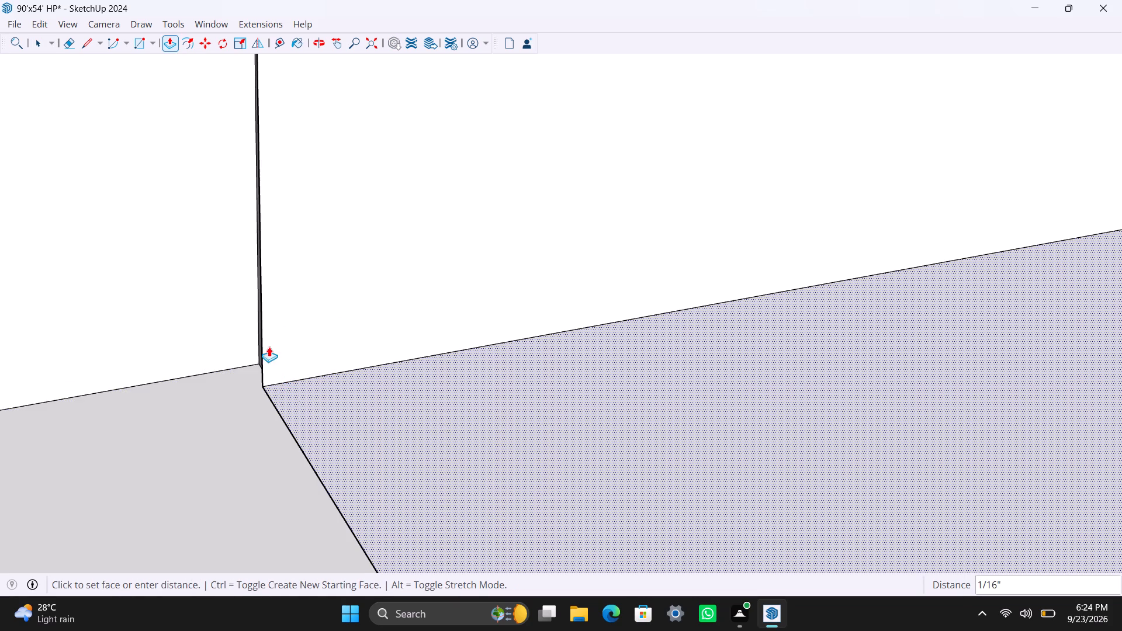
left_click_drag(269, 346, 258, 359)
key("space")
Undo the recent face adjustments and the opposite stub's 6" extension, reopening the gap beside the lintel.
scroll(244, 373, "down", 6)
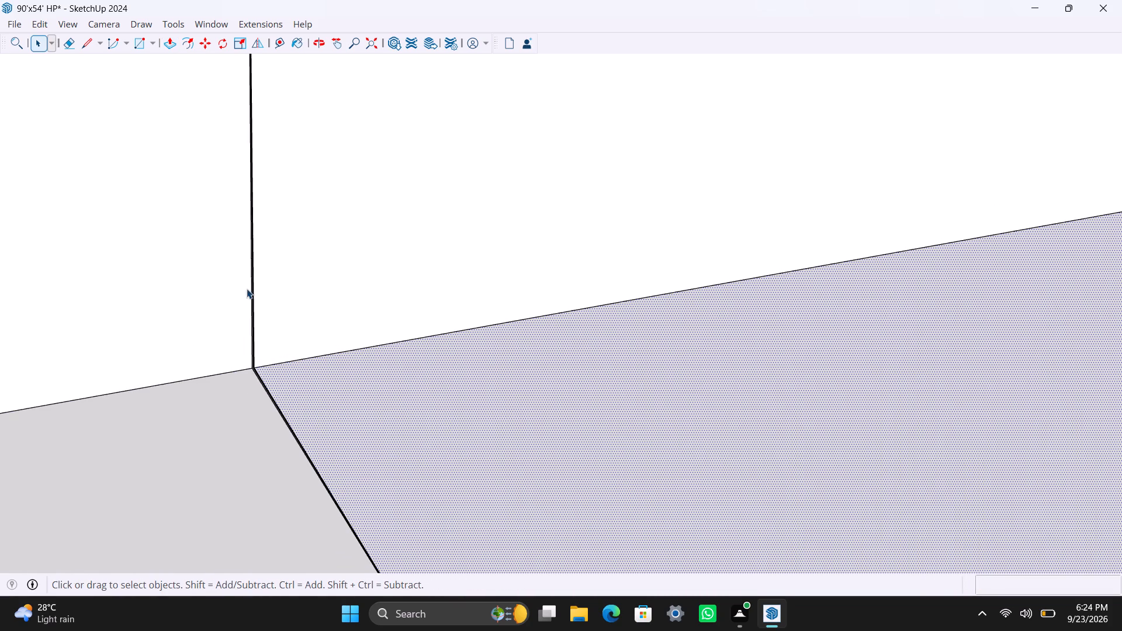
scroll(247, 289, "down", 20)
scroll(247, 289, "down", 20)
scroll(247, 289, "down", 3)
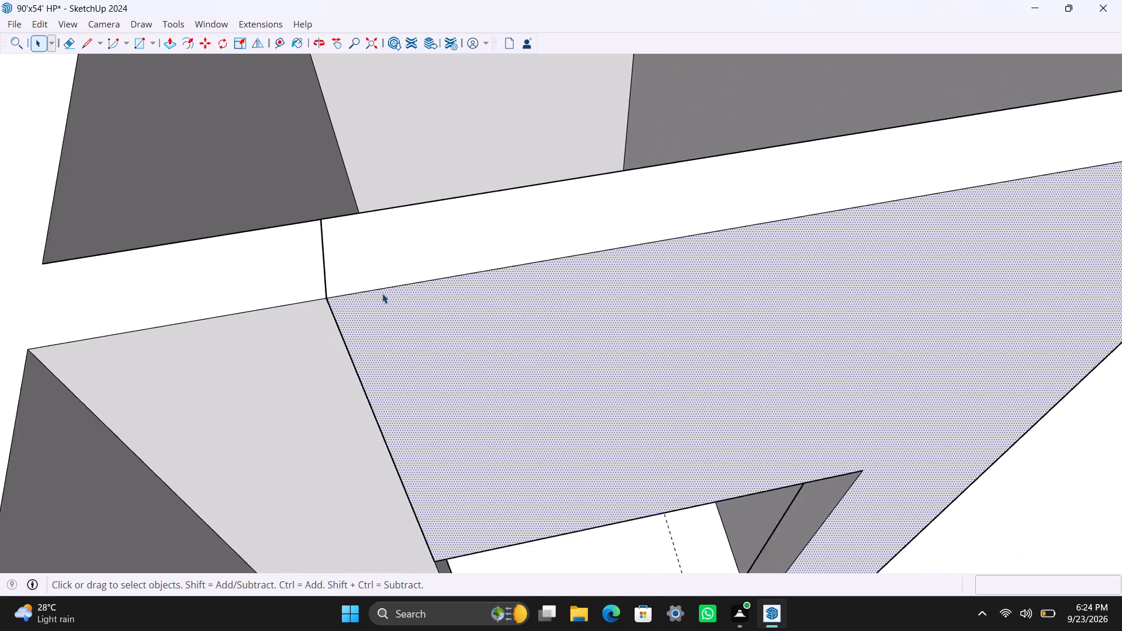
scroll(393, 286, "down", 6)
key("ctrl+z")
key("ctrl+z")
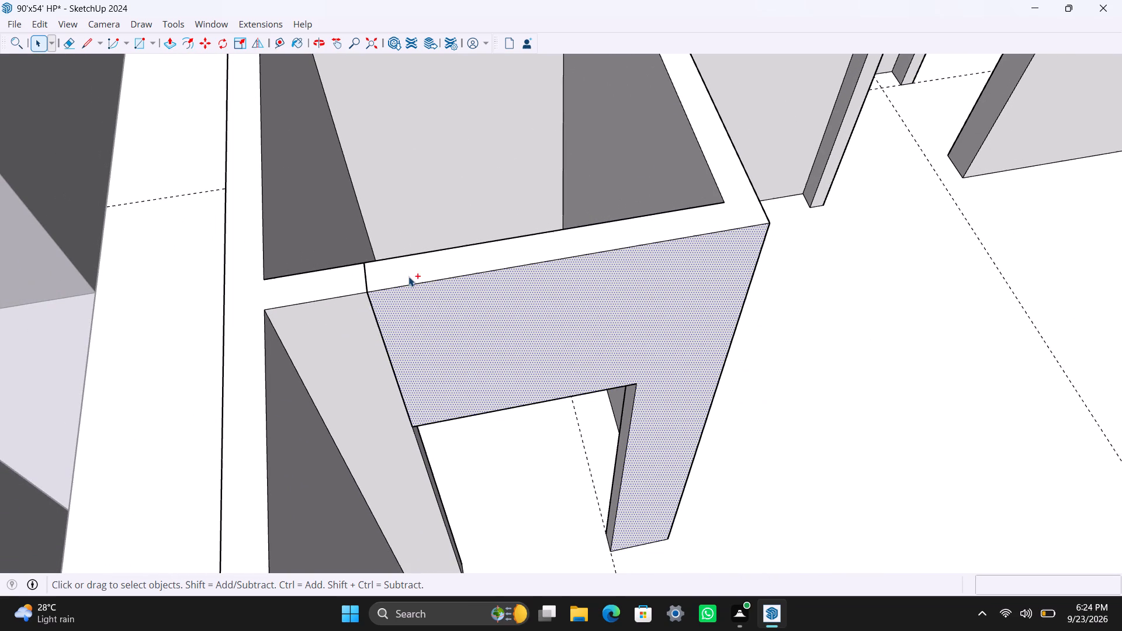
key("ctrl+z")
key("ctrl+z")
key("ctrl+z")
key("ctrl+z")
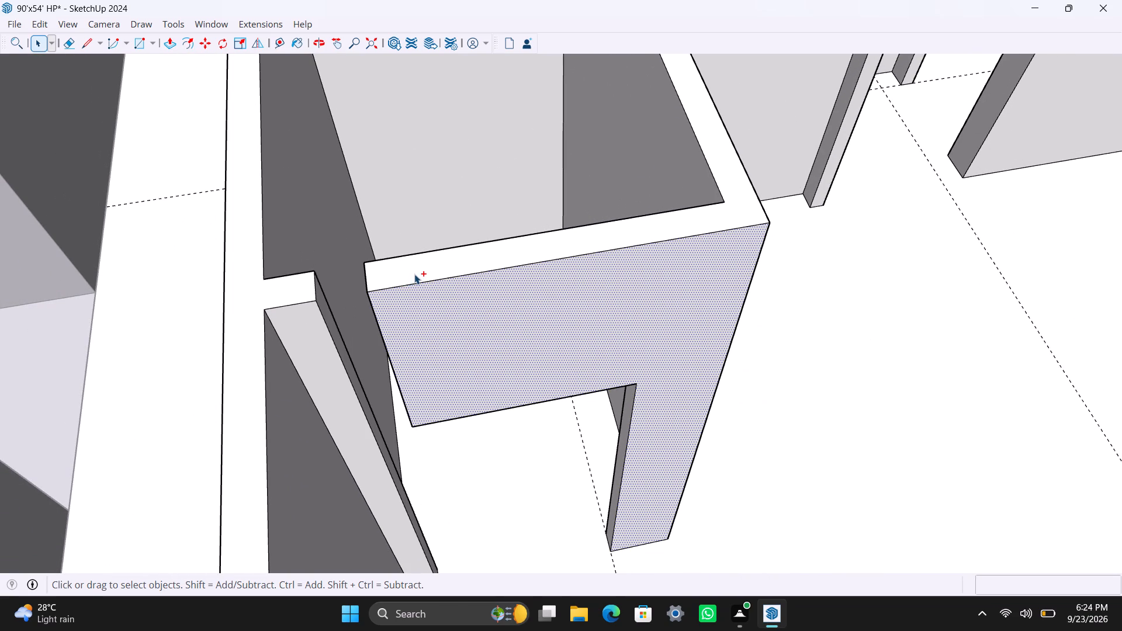
Push/Pull the opposite stub's inner side face back flush with the long wall, removing the stub.
scroll(467, 404, "up", 3)
middle_click_drag(449, 435, 289, 429)
scroll(332, 396, "down", 2)
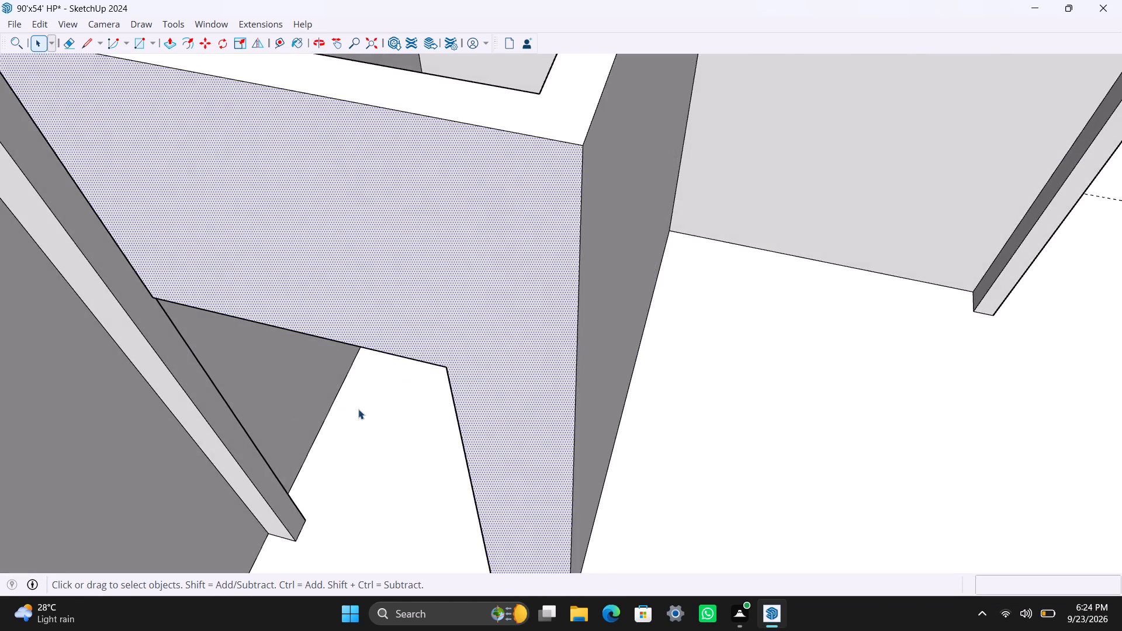
scroll(358, 409, "down", 11)
middle_click_drag(466, 398, 313, 407)
scroll(348, 349, "up", 7)
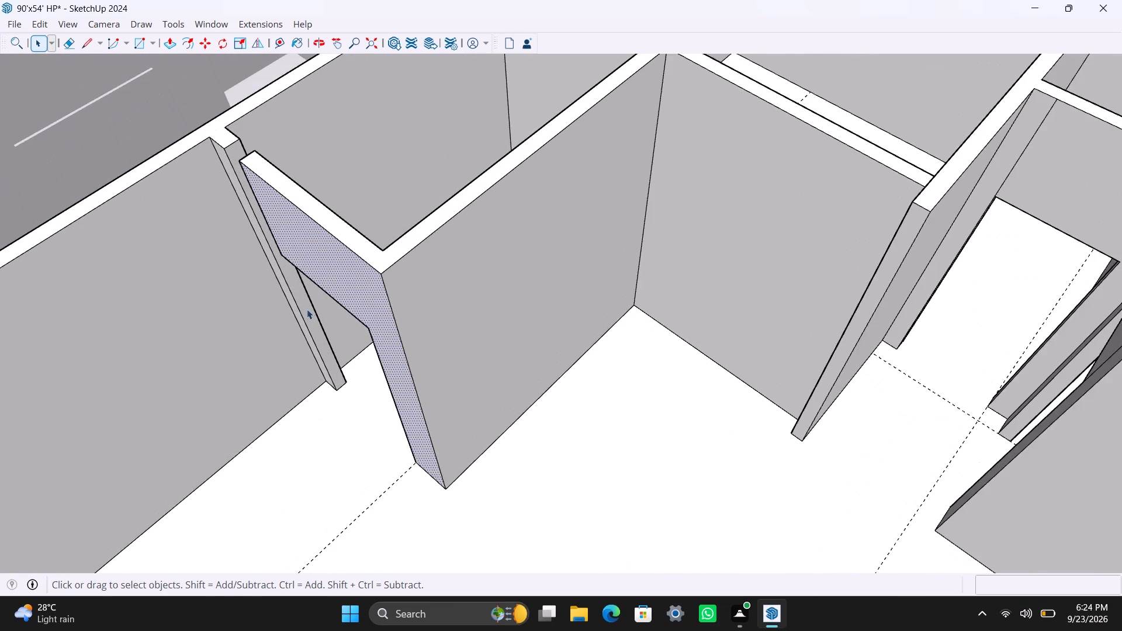
scroll(305, 311, "up", 3)
left_click(305, 311)
key("p")
left_click_drag(305, 311, 253, 322)
key("space")
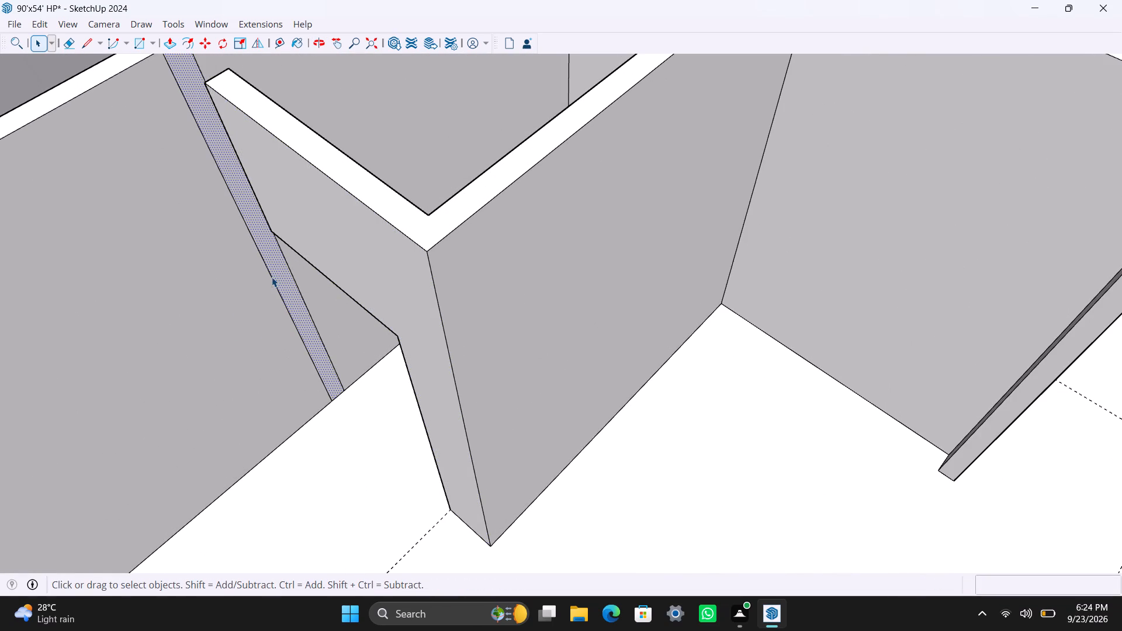
Delete the leftover strip's vertical edge farther from the door opening on the long wall.
left_click(272, 277)
key("Delete")
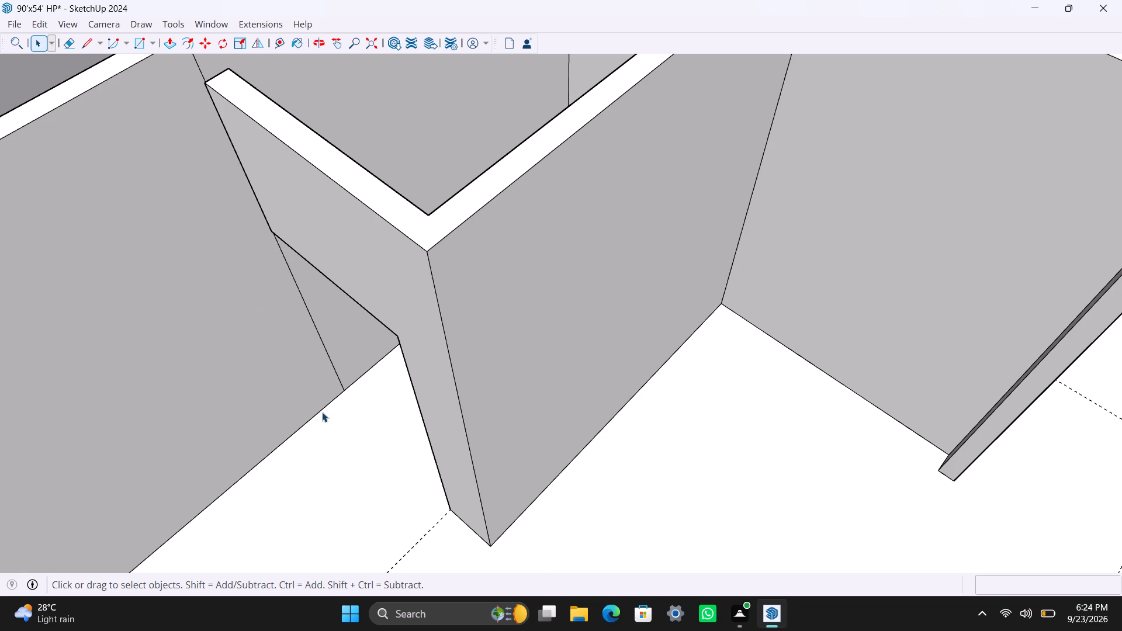
Copy the remaining vertical edge 4.5" along the long wall, away from the door opening, to outline a new stub.
scroll(329, 407, "up", 2)
key("m")
key("space")
left_click(342, 379)
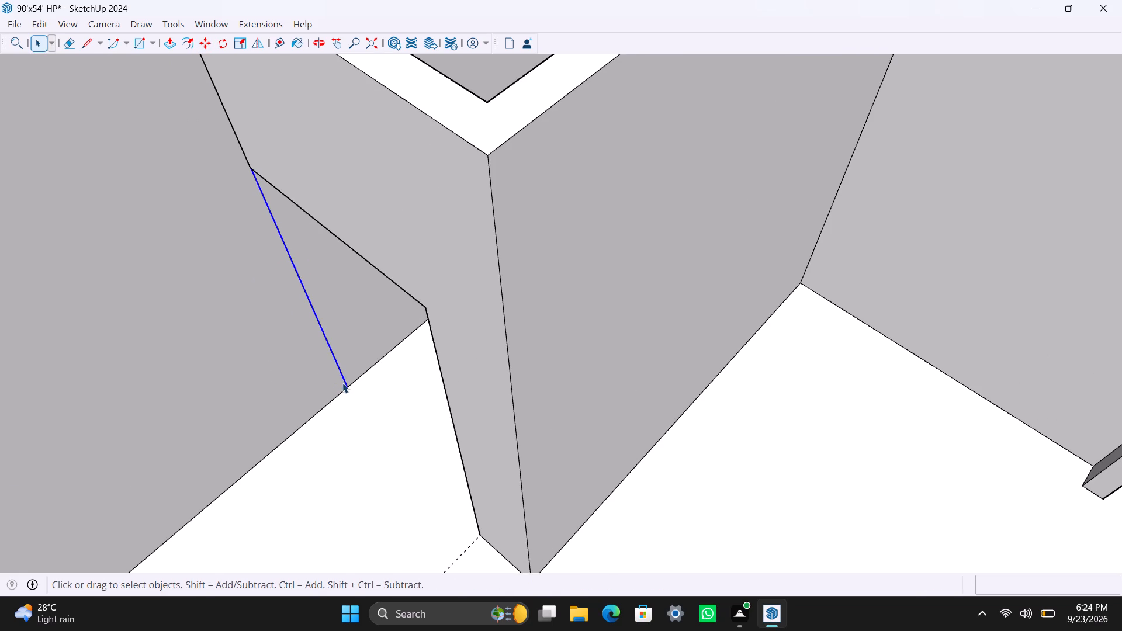
key("m")
left_click(353, 384)
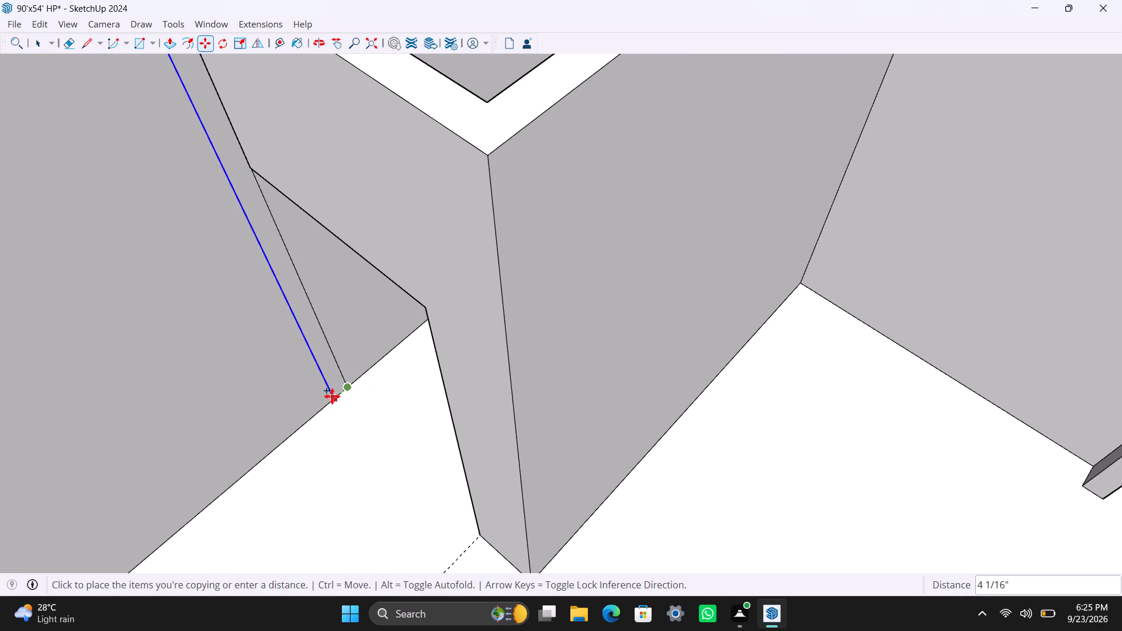
type("4.5\"")
key("Return")
Push/Pull the new 4.5" wall strip out to the lintel's end as the door opening's stub.
key("space")
left_click(332, 377)
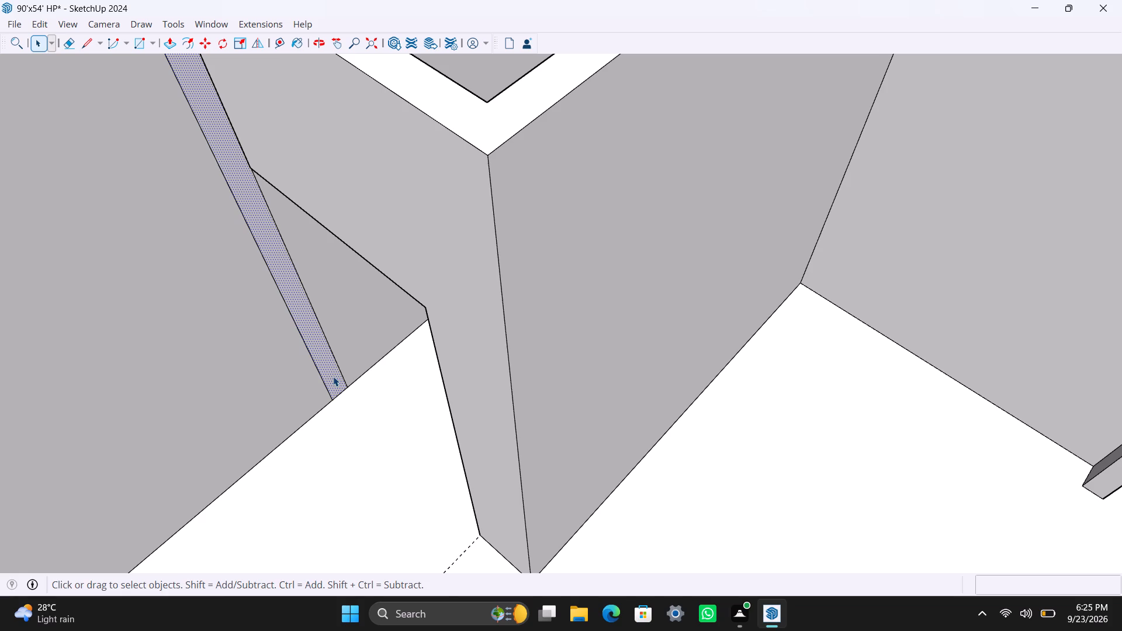
key("p")
left_click_drag(333, 376, 247, 160)
key("space")
Push/Pull the lintel's front face slightly to make it flush with the new stub's front face.
scroll(231, 296, "down", 13)
middle_click_drag(250, 298, 451, 257)
scroll(368, 291, "up", 1)
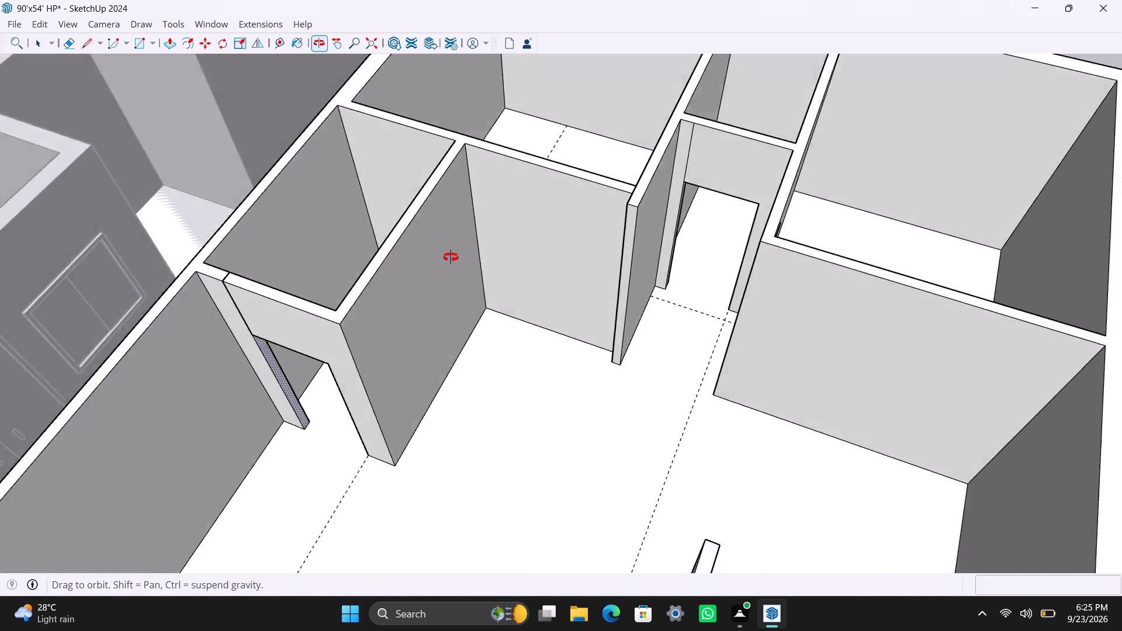
middle_click_drag(451, 257, 494, 237)
scroll(356, 383, "up", 4)
scroll(193, 327, "up", 3)
middle_click_drag(204, 334, 255, 333)
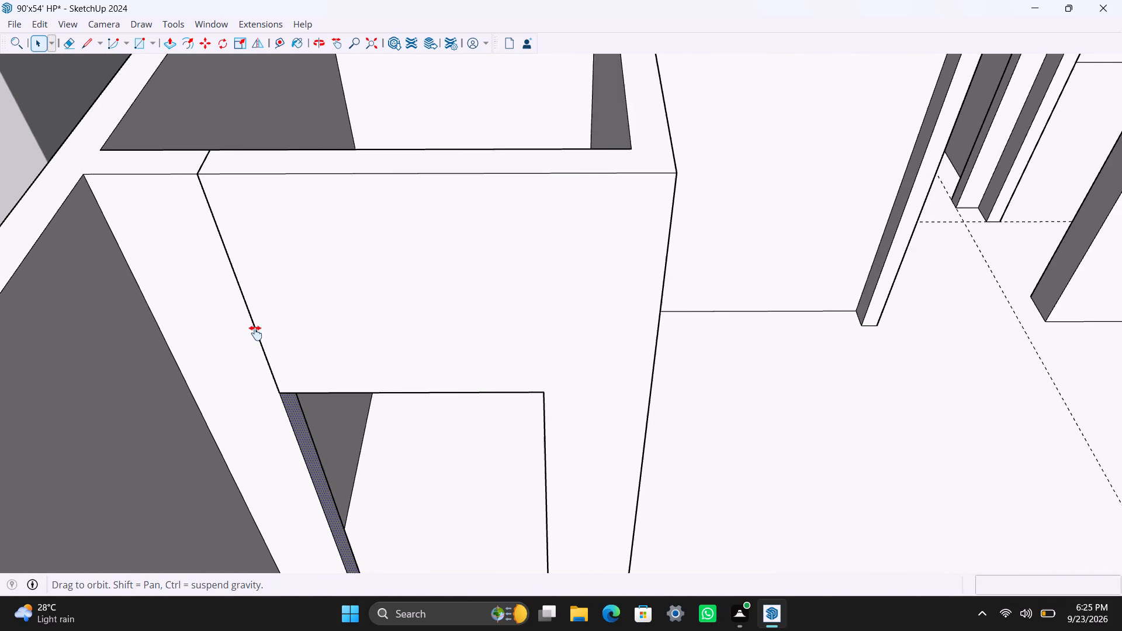
middle_click_drag(255, 333, 338, 311)
scroll(367, 251, "up", 16)
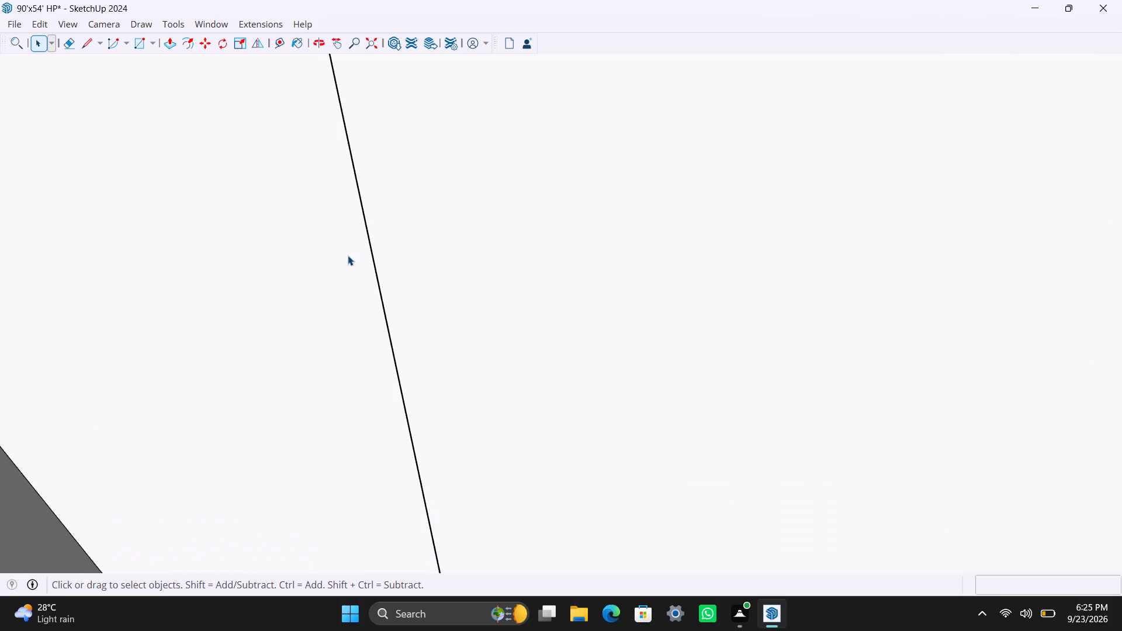
scroll(363, 271, "up", 13)
scroll(383, 282, "up", 9)
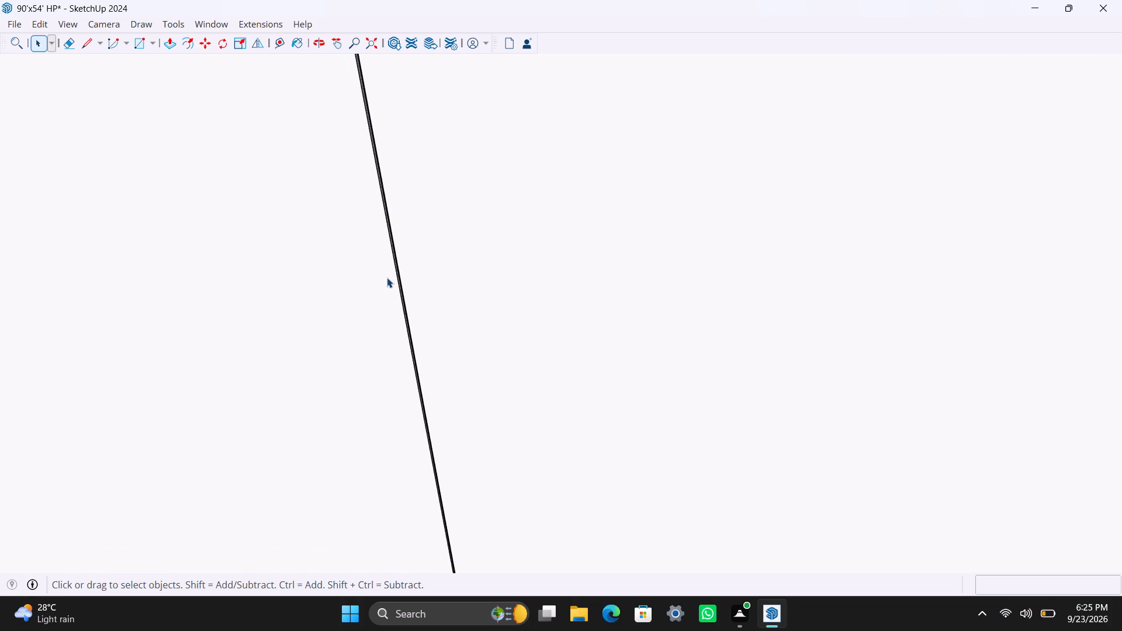
scroll(387, 278, "up", 9)
left_click(496, 332)
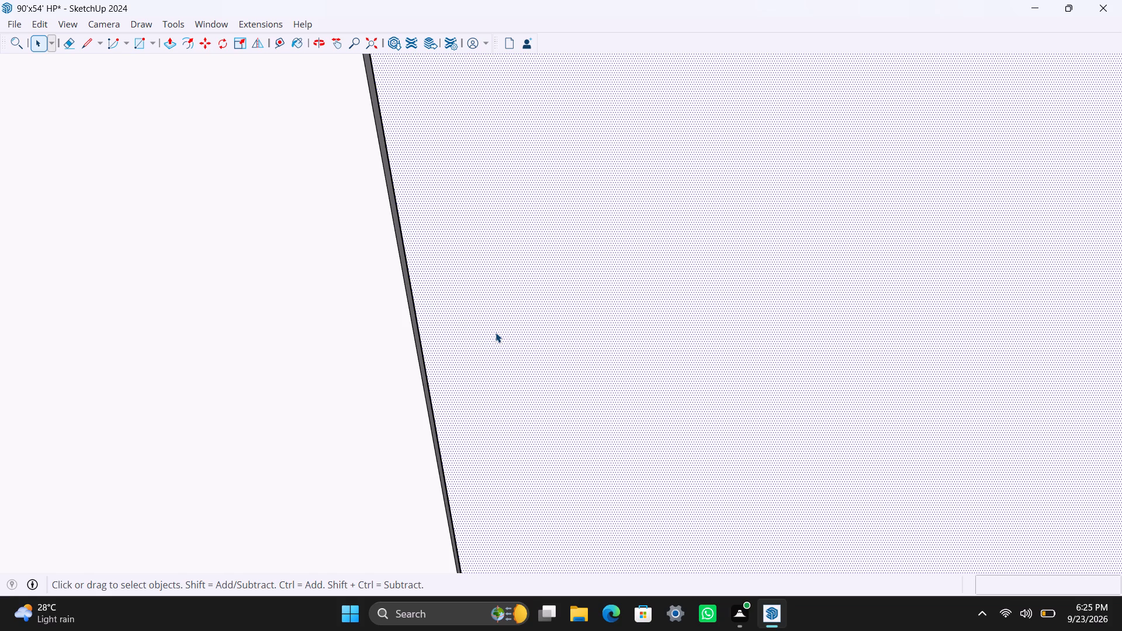
key("p")
left_click_drag(495, 332, 435, 378)
key("space")
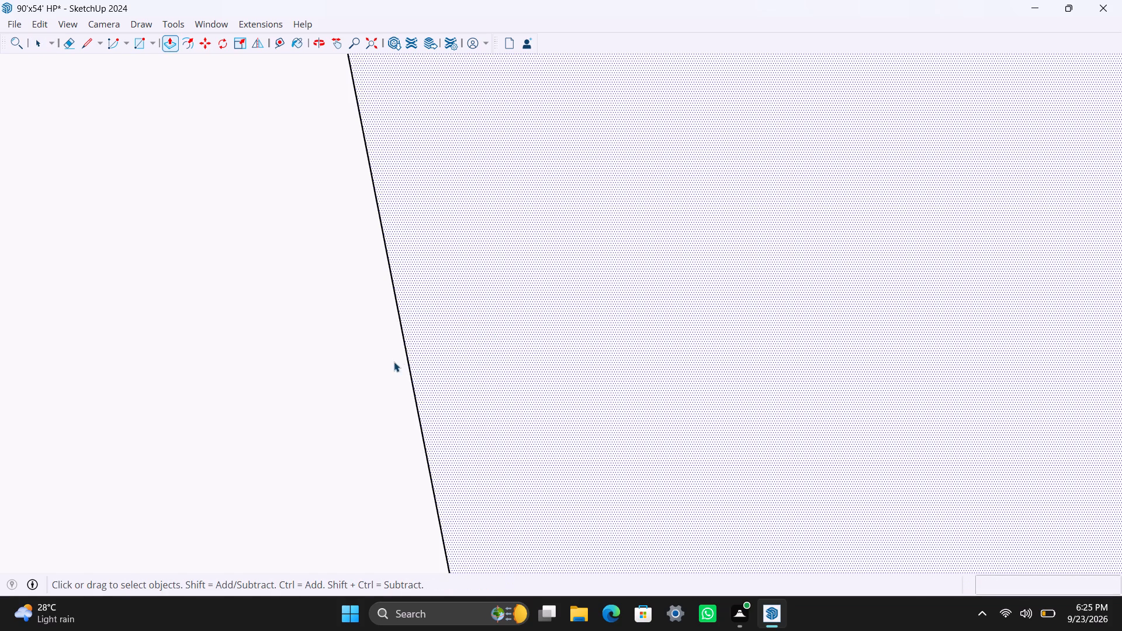
scroll(389, 360, "down", 20)
scroll(389, 360, "down", 18)
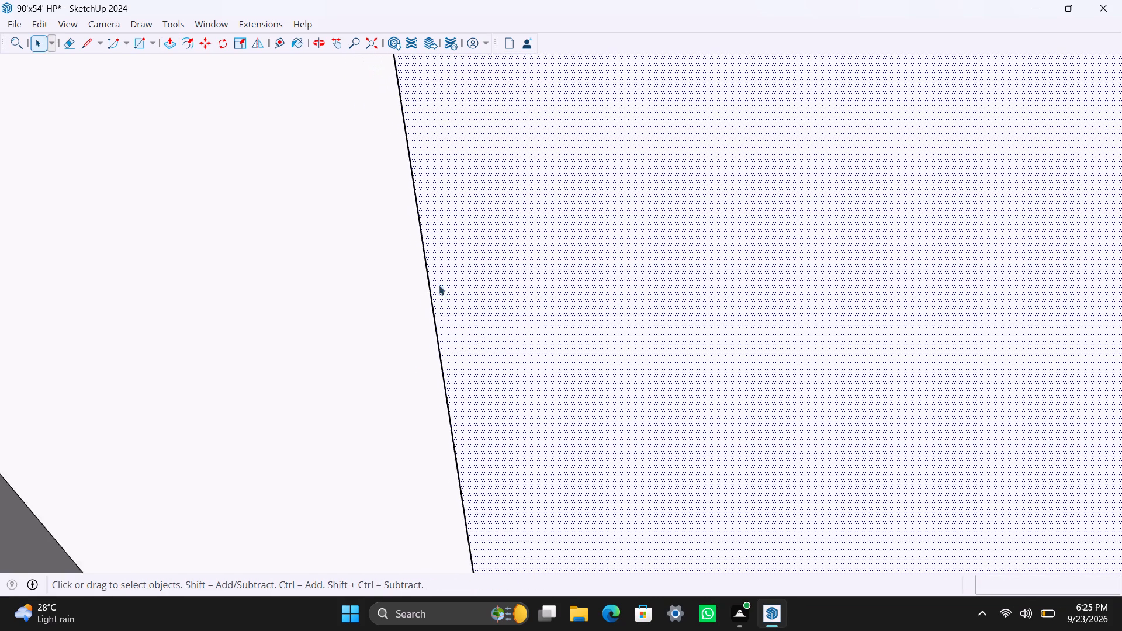
scroll(439, 285, "down", 20)
scroll(453, 244, "up", 3)
middle_click_drag(444, 213, 463, 237)
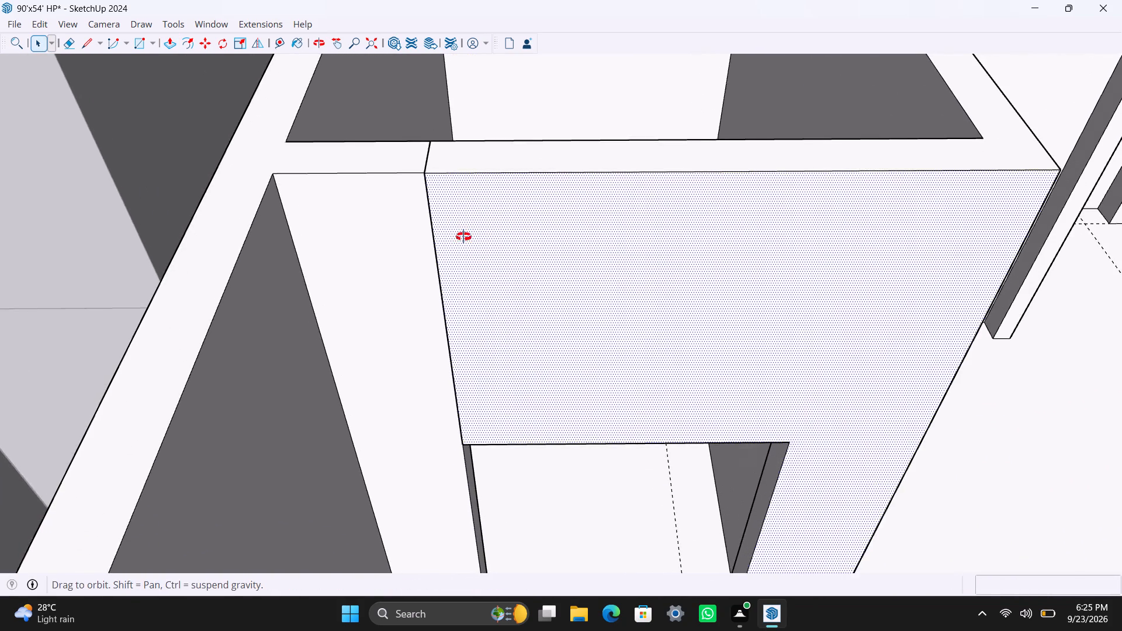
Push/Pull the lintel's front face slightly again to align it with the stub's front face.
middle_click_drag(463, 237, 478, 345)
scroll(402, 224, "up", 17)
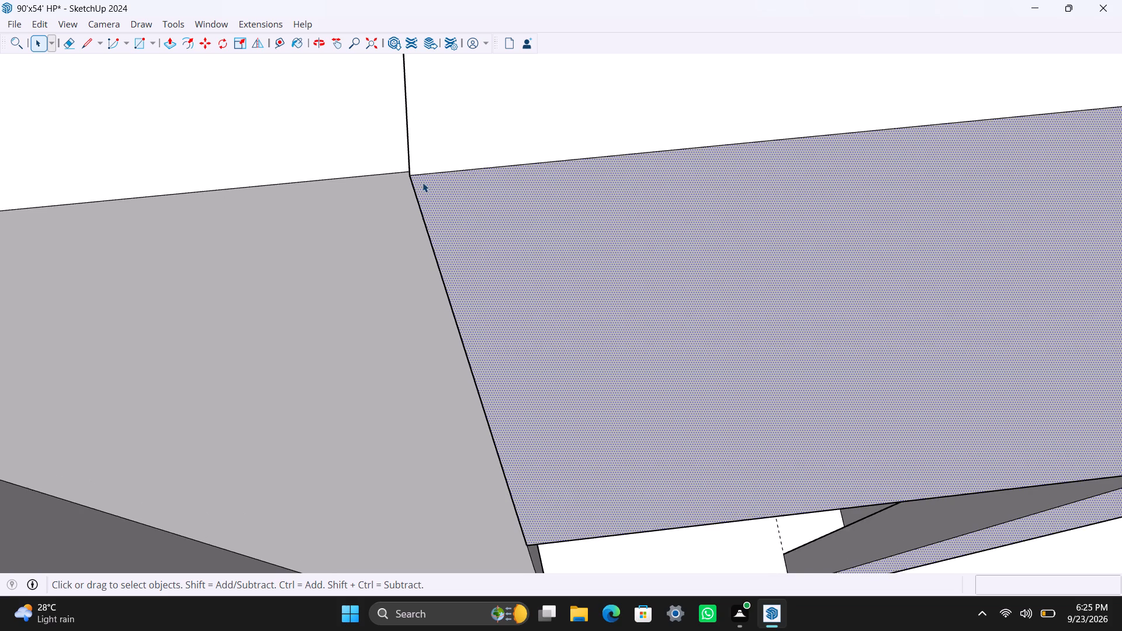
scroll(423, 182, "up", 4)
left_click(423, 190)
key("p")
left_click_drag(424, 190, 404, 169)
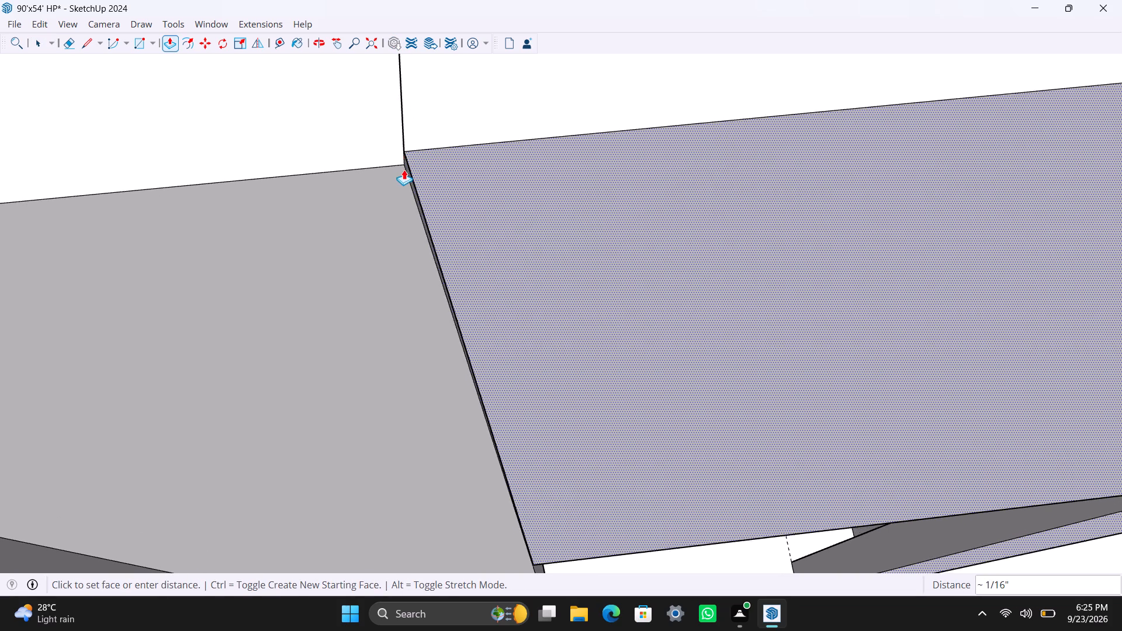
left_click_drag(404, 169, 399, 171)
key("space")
Examine the door opening, its lintel and the new stub from both sides of the partition.
scroll(390, 219, "down", 20)
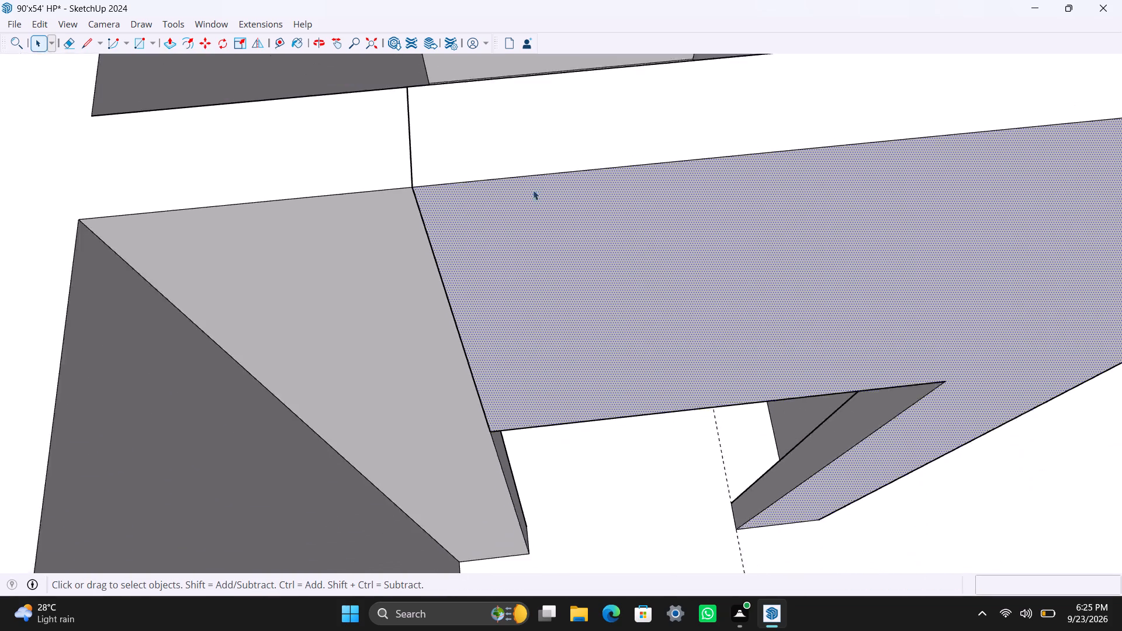
scroll(533, 190, "down", 8)
scroll(545, 169, "down", 13)
middle_click_drag(677, 237, 350, 317)
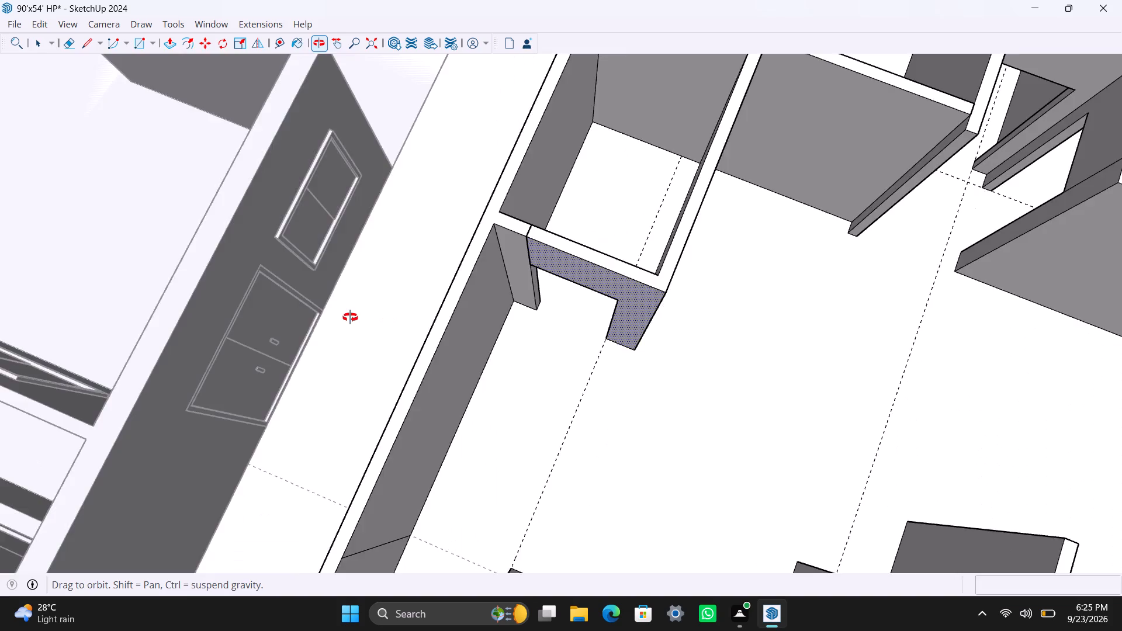
middle_click_drag(350, 317, 0, 0)
scroll(615, 125, "up", 4)
middle_click_drag(654, 193, 325, 400)
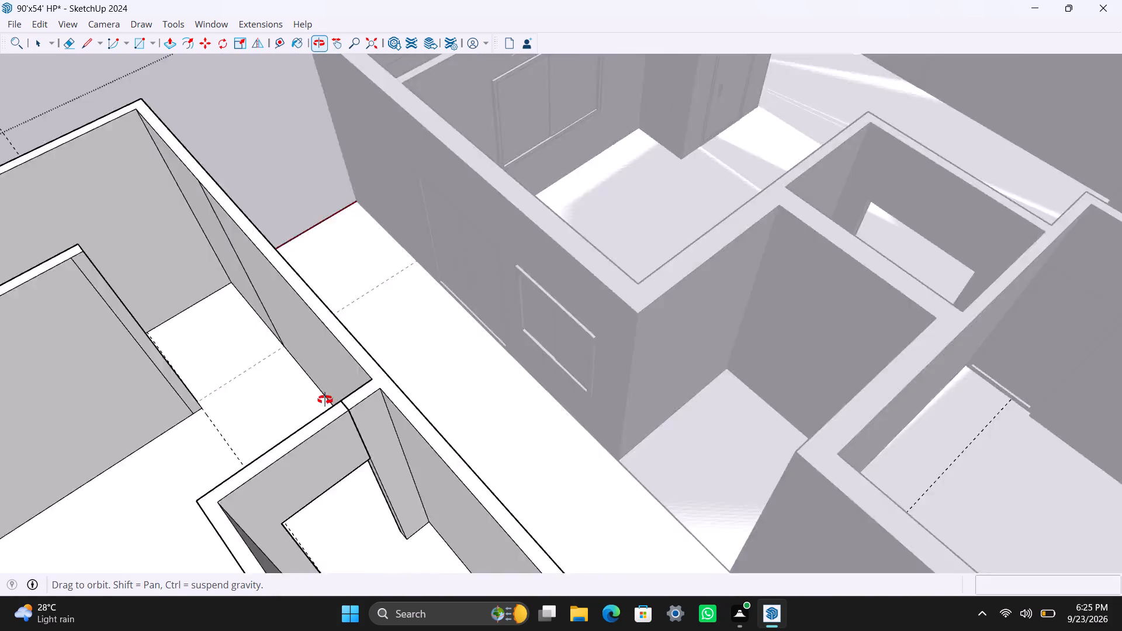
middle_click_drag(325, 400, 324, 400)
scroll(271, 412, "down", 3)
middle_click_drag(244, 427, 390, 388, "shift")
scroll(458, 383, "up", 6)
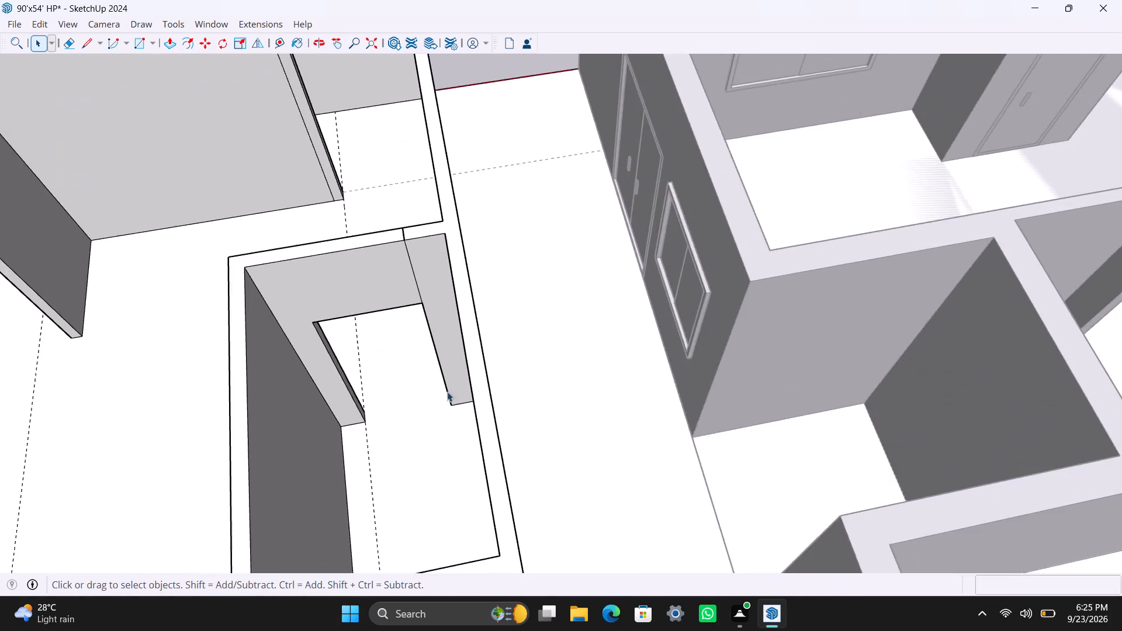
scroll(447, 391, "up", 4)
scroll(414, 435, "down", 3)
middle_click_drag(374, 428, 446, 400)
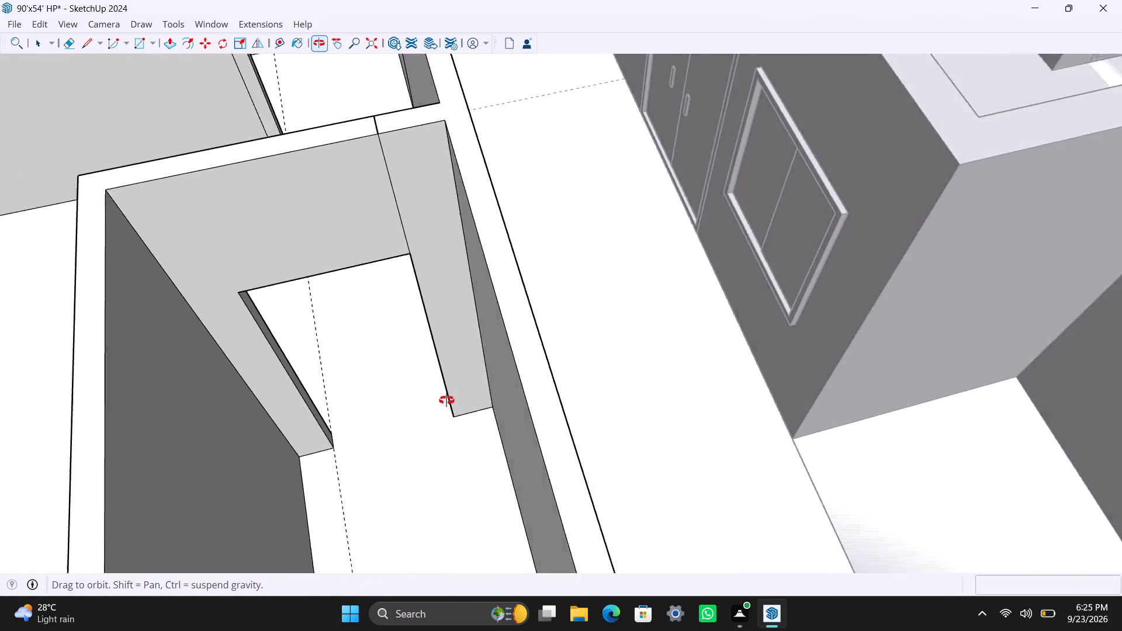
middle_click_drag(446, 400, 1121, 290)
Undo the two lintel face adjustments and the extrusion of the stub beside the door opening.
key("ctrl+z")
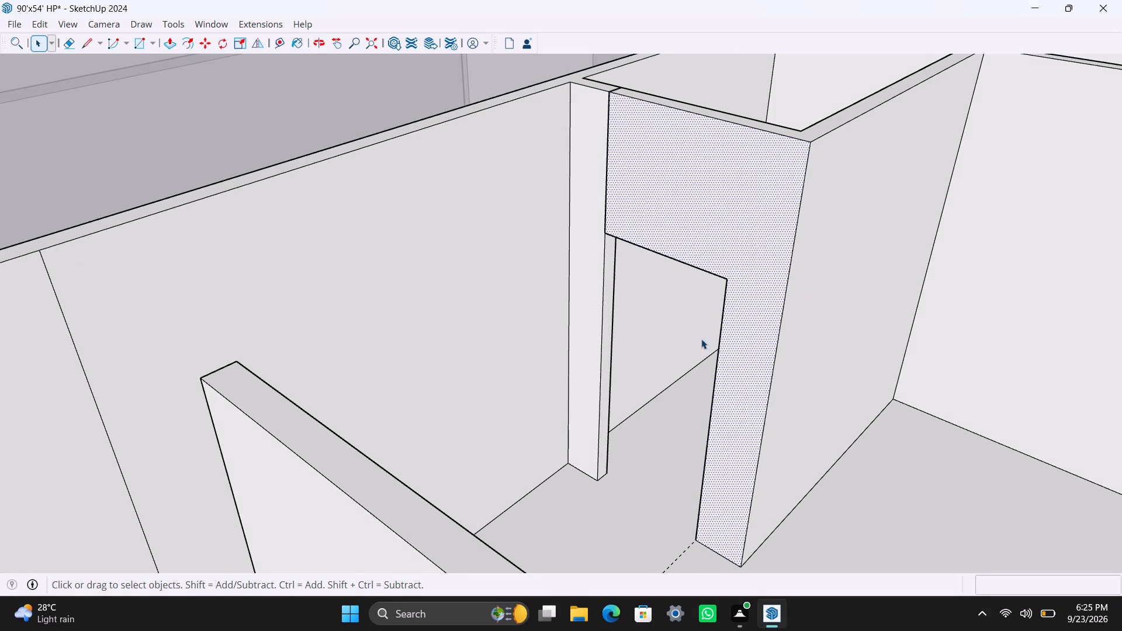
key("ctrl+z")
key("ctrl+z")
Push/Pull the lintel's free end face about 1' until it meets the long wall.
middle_click_drag(618, 280, 782, 355)
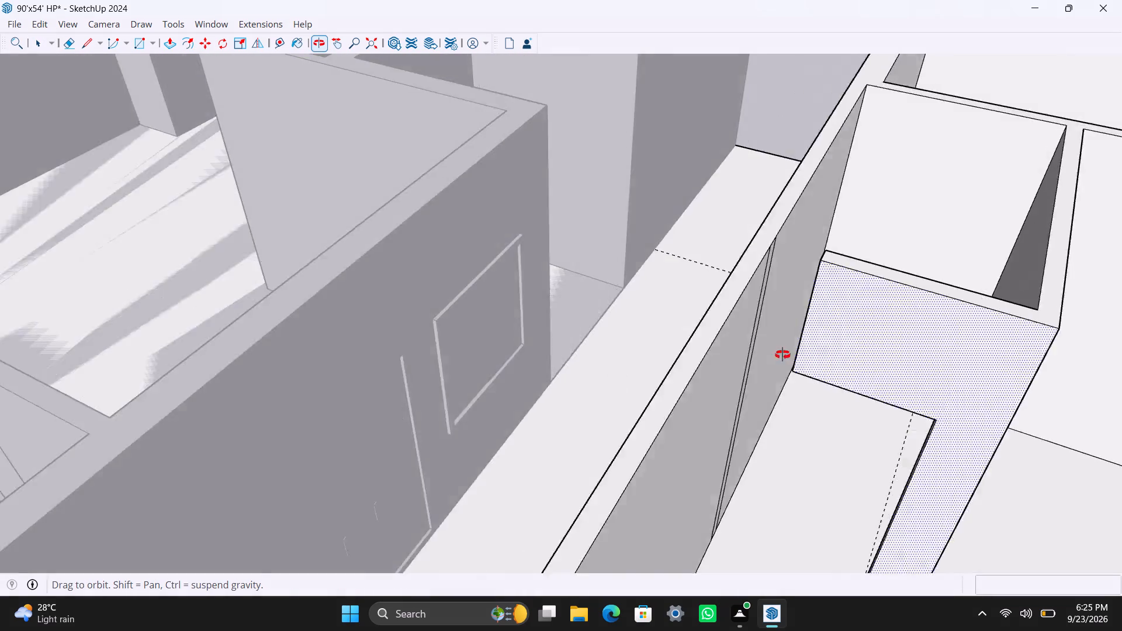
middle_click_drag(782, 355, 752, 353)
scroll(959, 456, "up", 3)
middle_click_drag(890, 390, 913, 409)
scroll(949, 366, "up", 5)
left_click(992, 333)
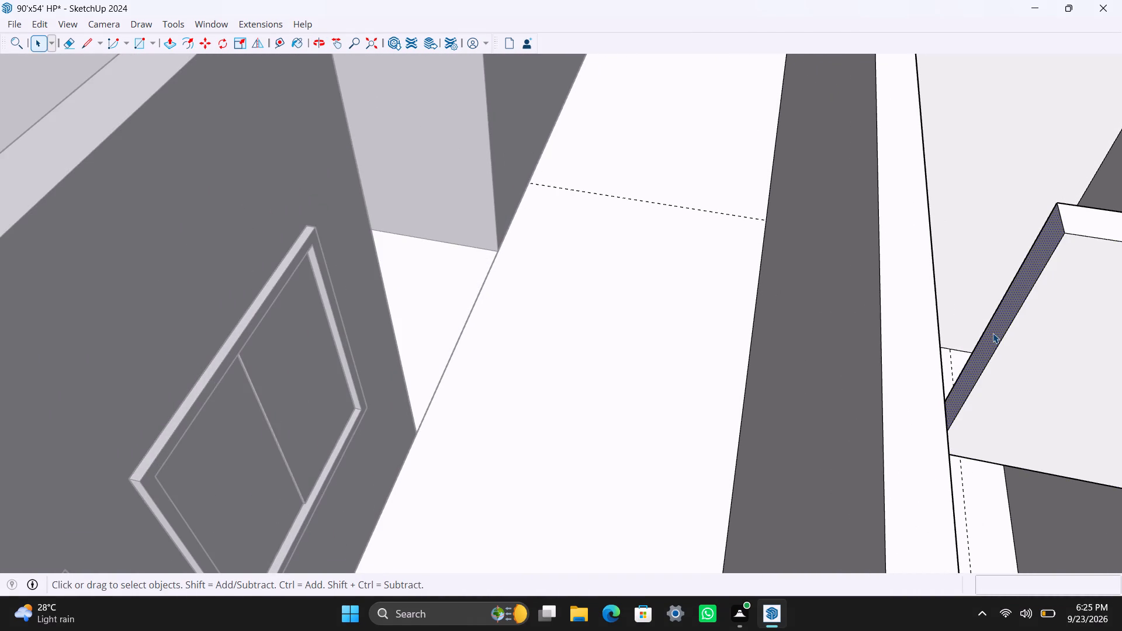
key("p")
left_click_drag(993, 333, 878, 361)
Push/Pull the door opening's jamb face about 4' across to the long wall, closing the opening into a solid partition.
scroll(869, 344, "down", 13)
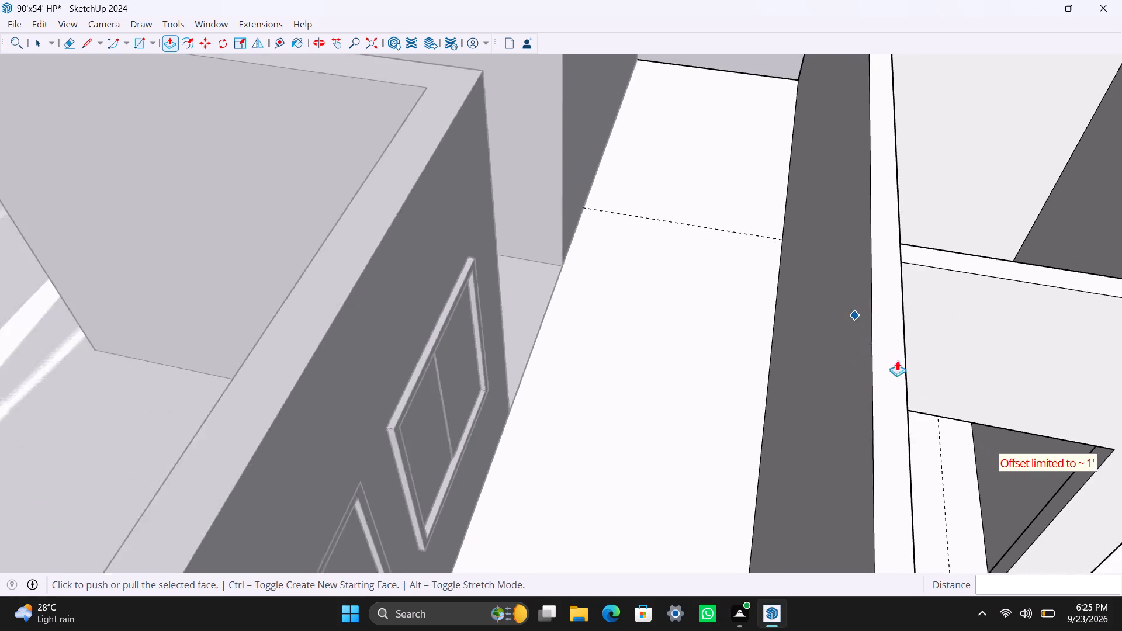
middle_click_drag(902, 361, 750, 269)
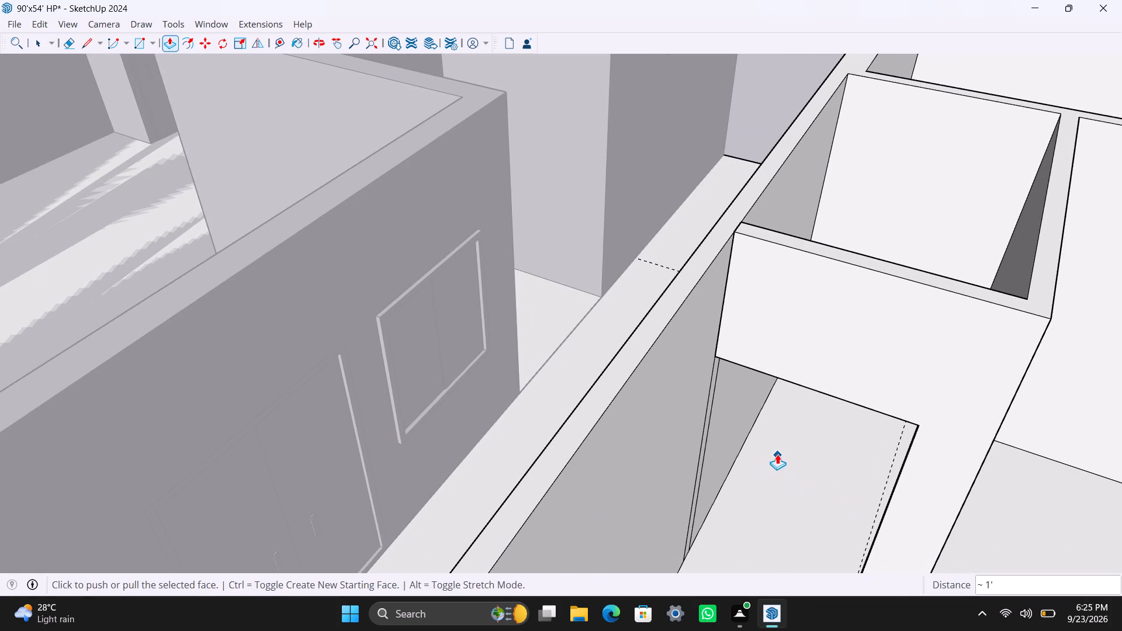
scroll(777, 454, "down", 2)
middle_click_drag(773, 414, 774, 233, "shift")
scroll(788, 304, "up", 2)
middle_click_drag(634, 303, 681, 372)
key("space")
middle_click_drag(756, 288, 778, 299)
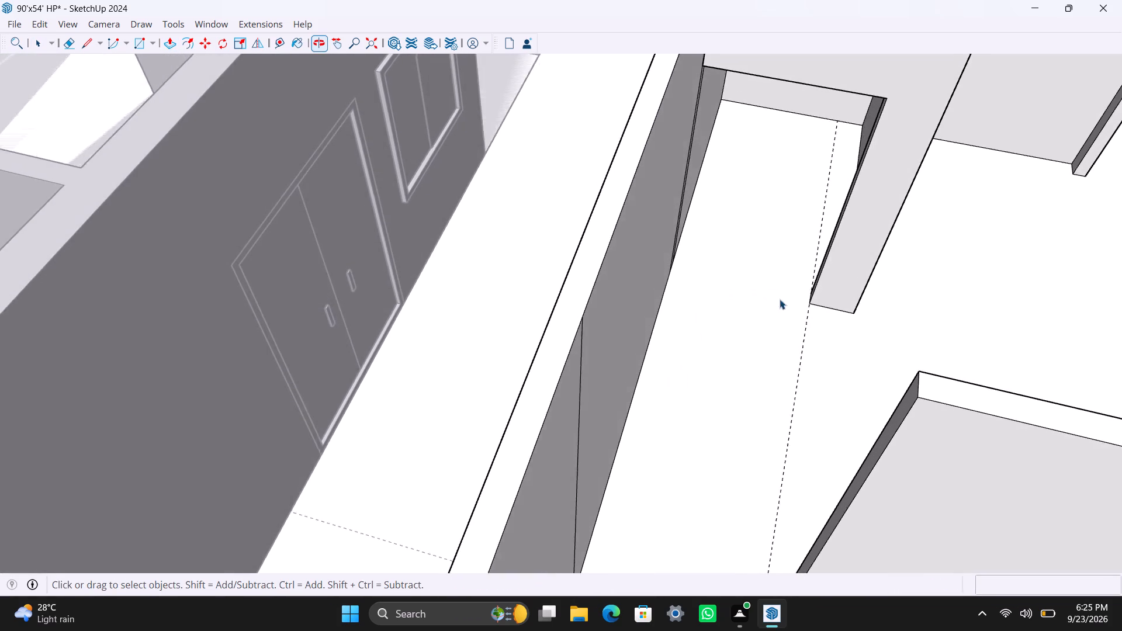
scroll(798, 259, "up", 8)
middle_click_drag(830, 304, 879, 320)
scroll(839, 273, "up", 3)
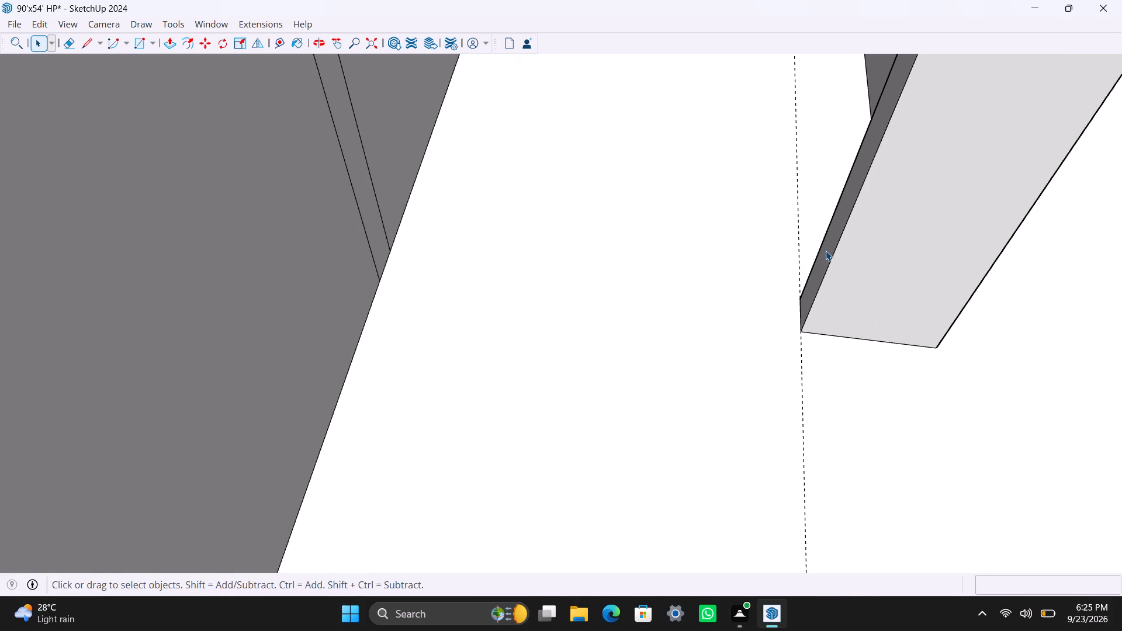
left_click(826, 251)
key("p")
left_click_drag(826, 250, 355, 264)
key("space")
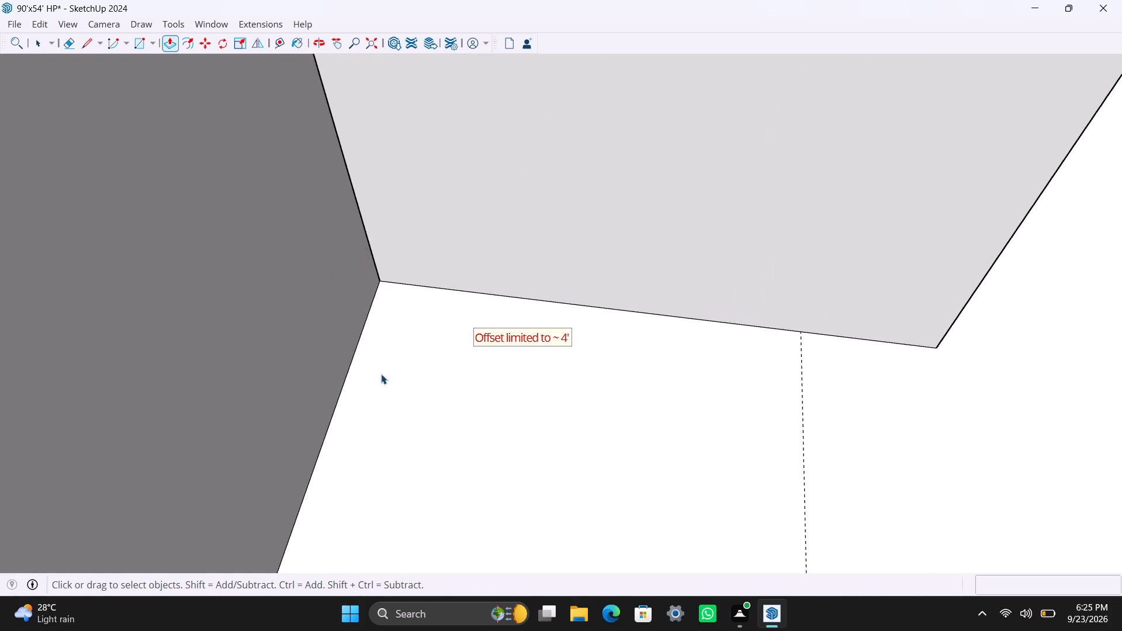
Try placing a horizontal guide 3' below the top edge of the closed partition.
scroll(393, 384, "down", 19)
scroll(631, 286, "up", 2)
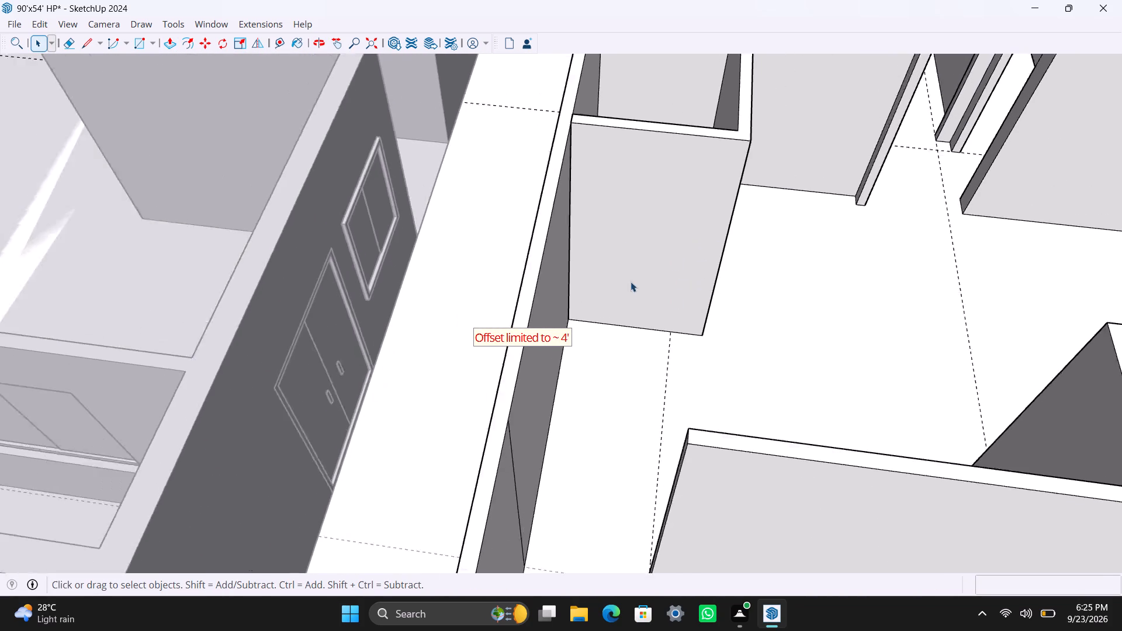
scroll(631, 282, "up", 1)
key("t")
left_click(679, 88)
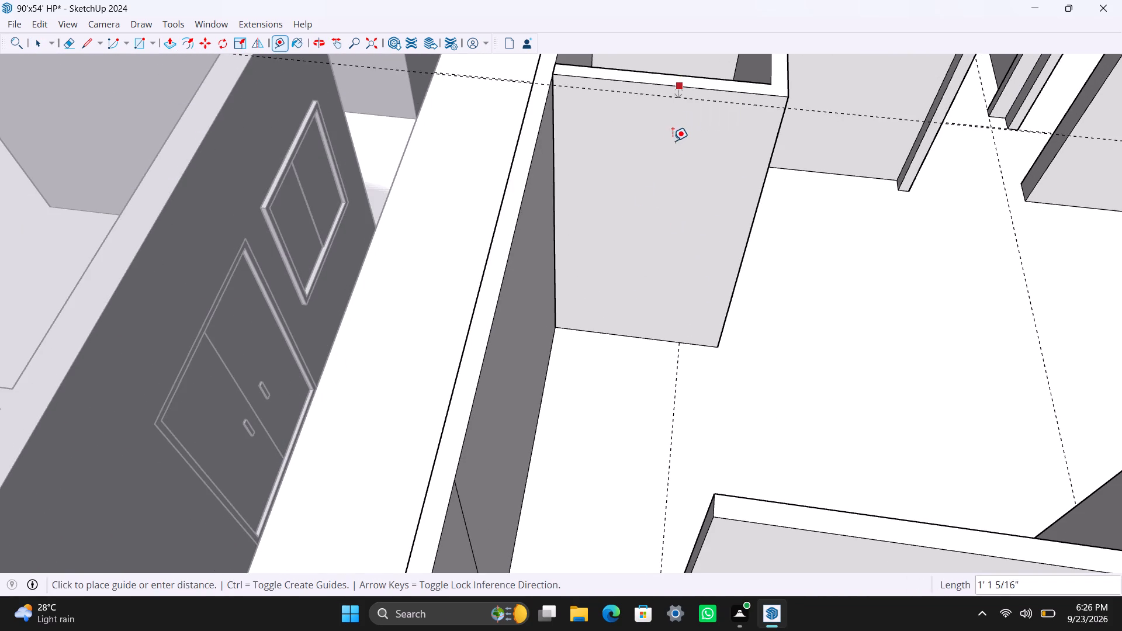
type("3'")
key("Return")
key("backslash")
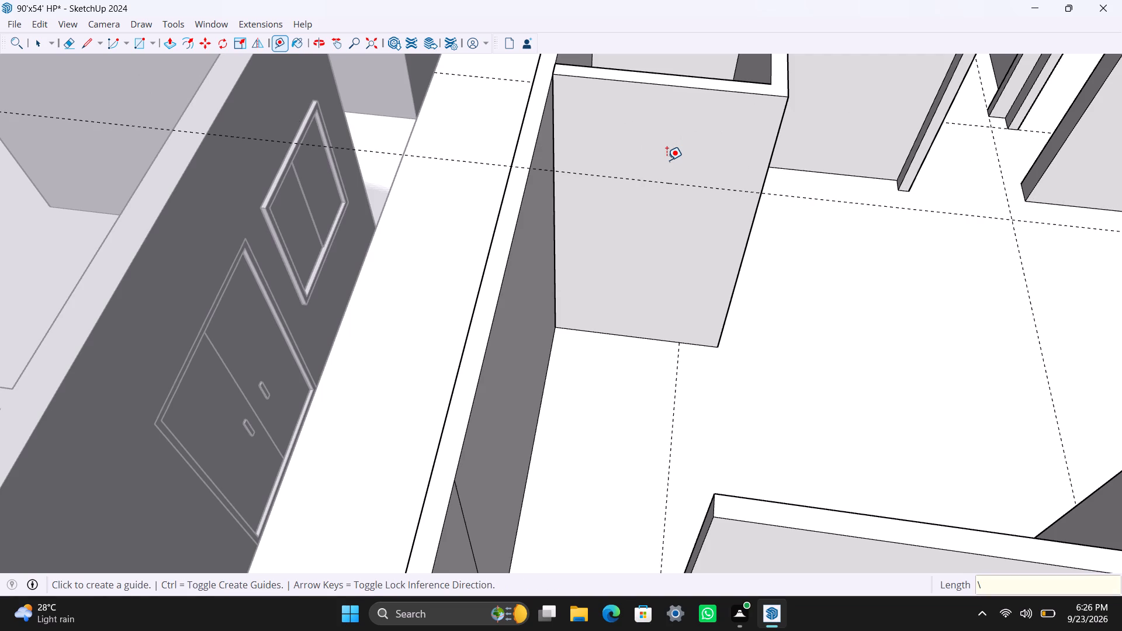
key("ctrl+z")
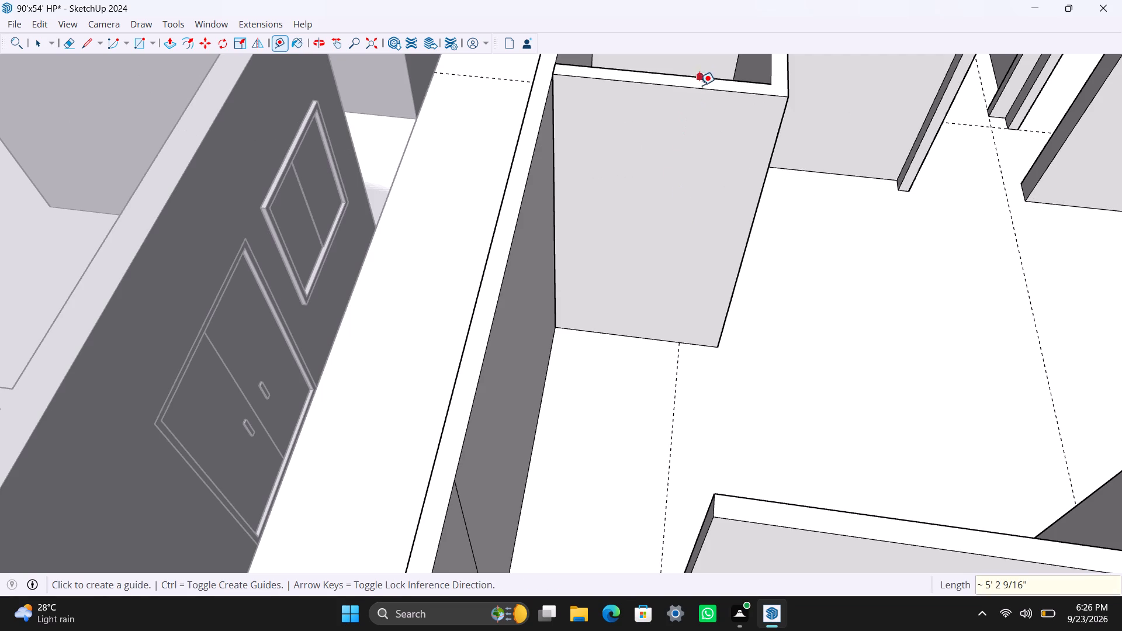
Place a horizontal guide 3' below the partition's top front edge with the Tape Measure.
left_click(699, 86)
type("3'")
key("Return")
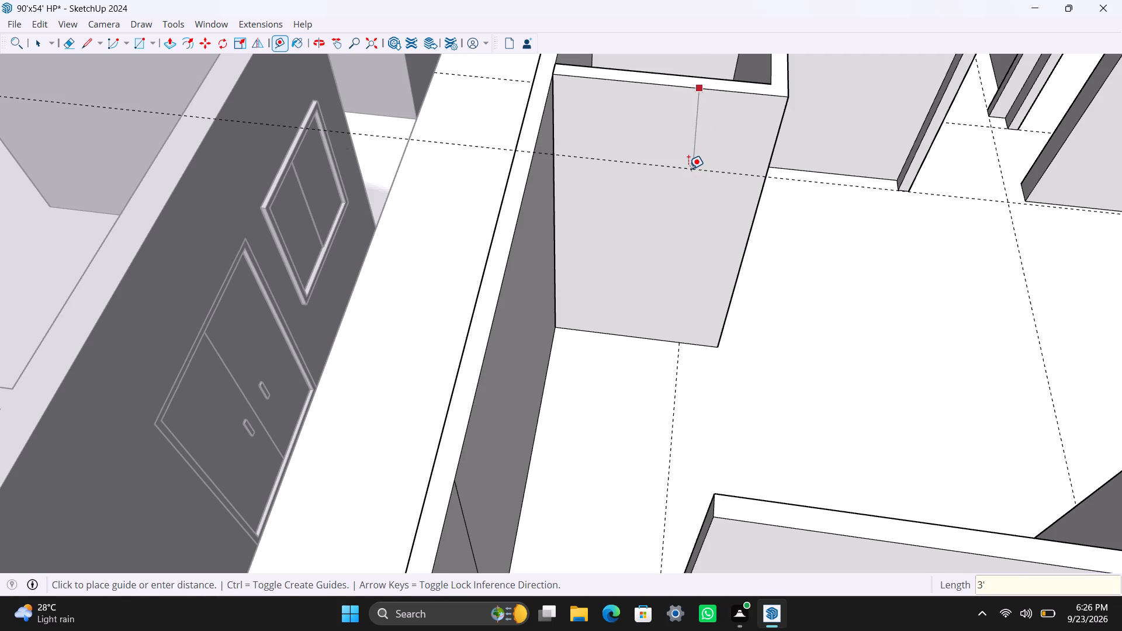
Place a vertical guide about 1' 2 3/4" in from the partition's outer vertical edge, meeting the floor guide.
left_click(775, 154)
left_click(721, 143)
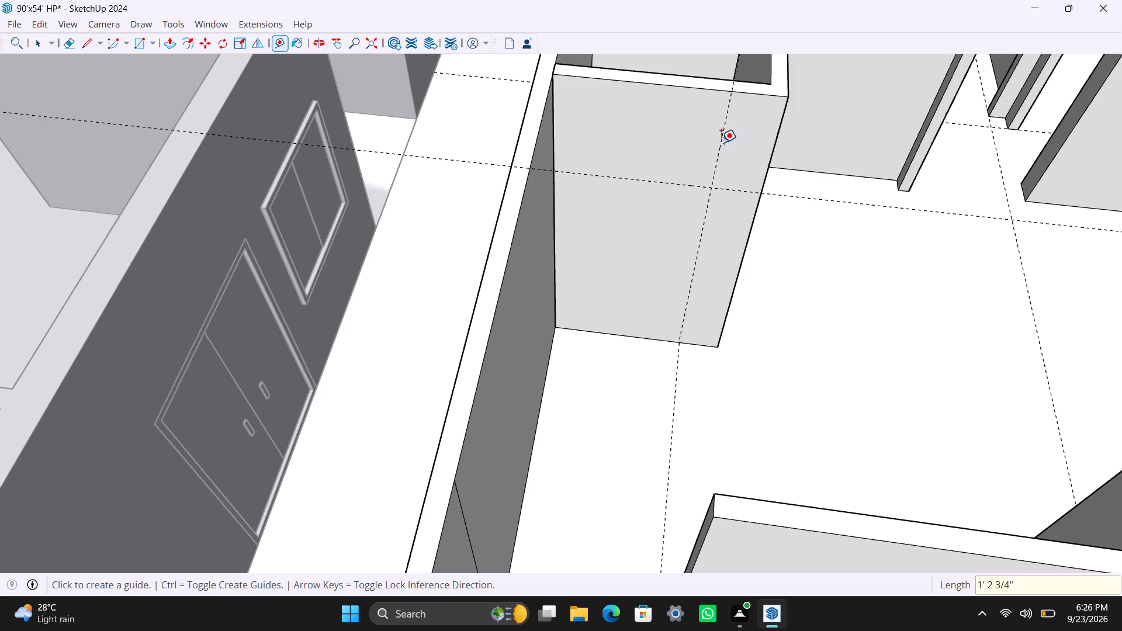
left_click(721, 140)
key("space")
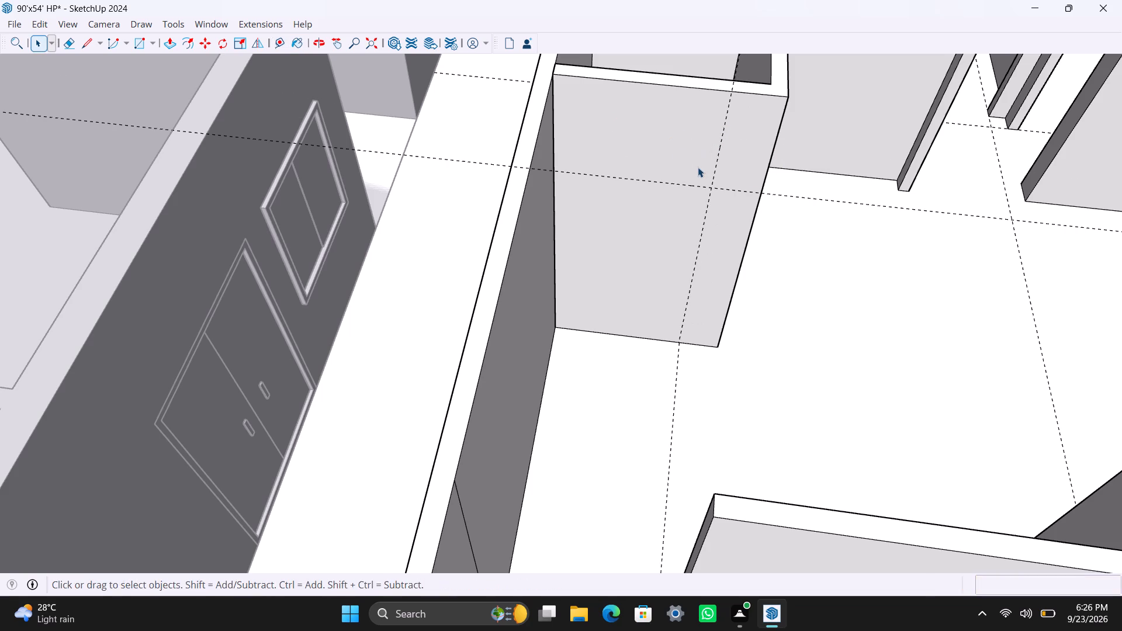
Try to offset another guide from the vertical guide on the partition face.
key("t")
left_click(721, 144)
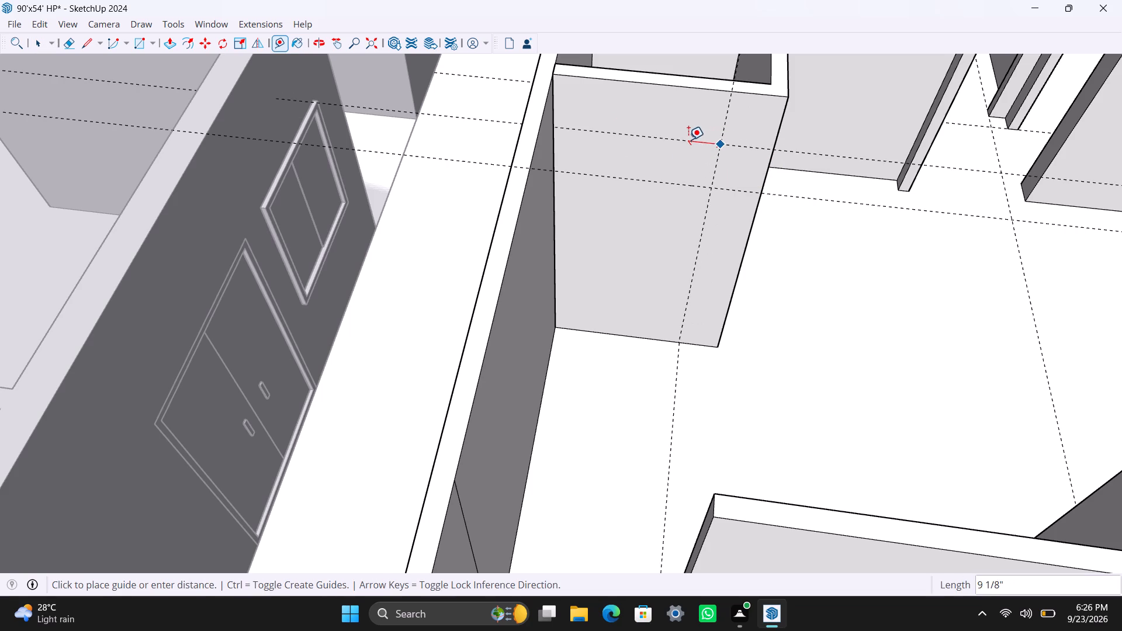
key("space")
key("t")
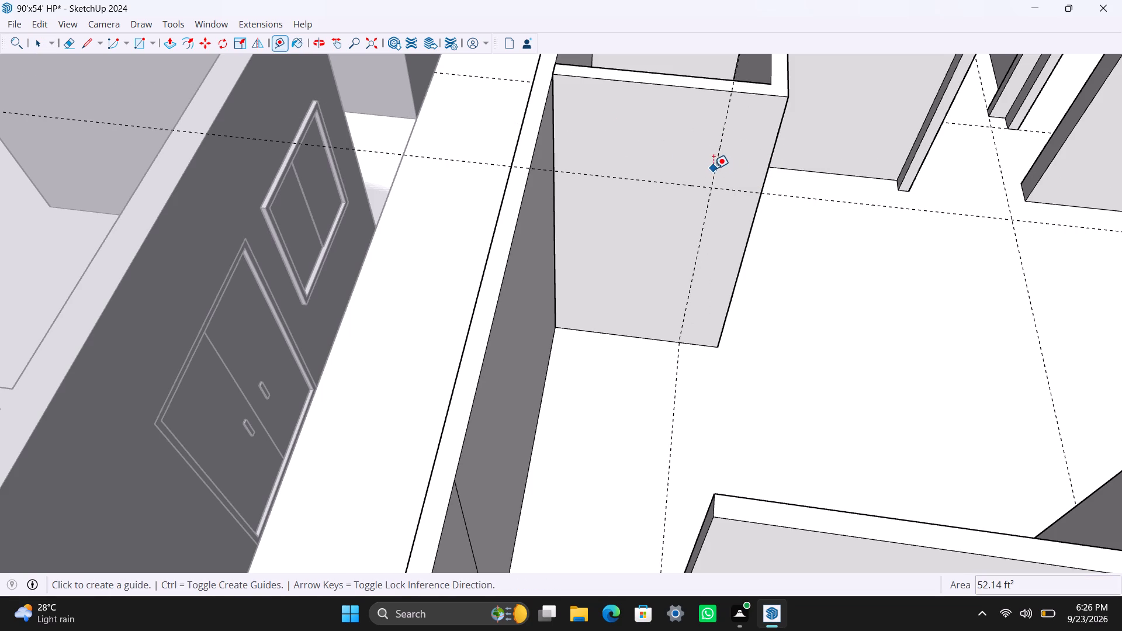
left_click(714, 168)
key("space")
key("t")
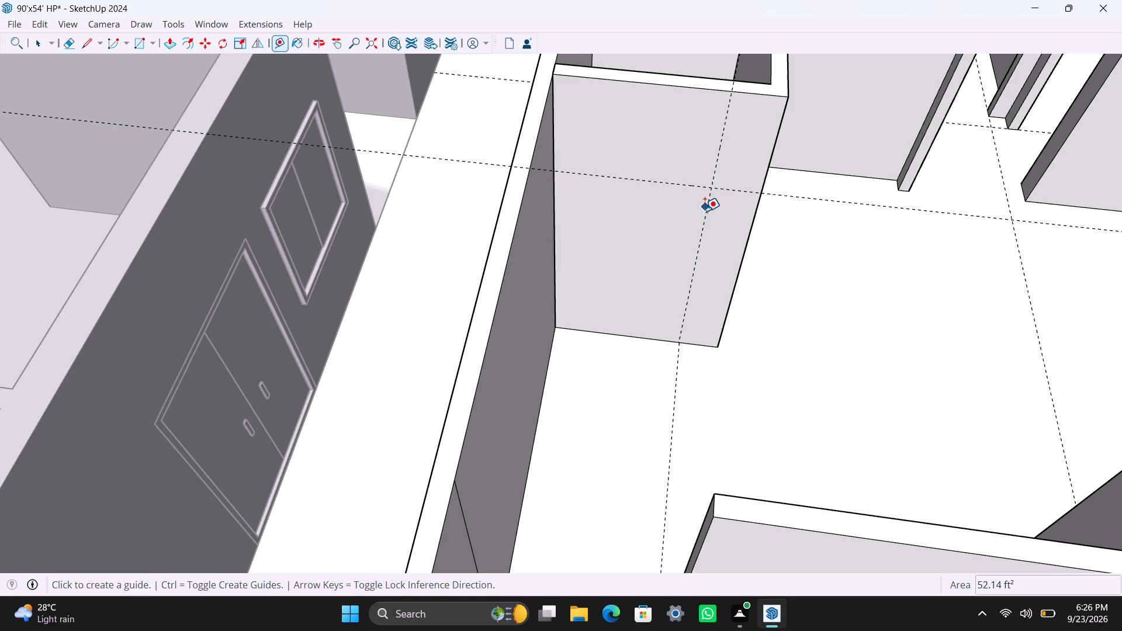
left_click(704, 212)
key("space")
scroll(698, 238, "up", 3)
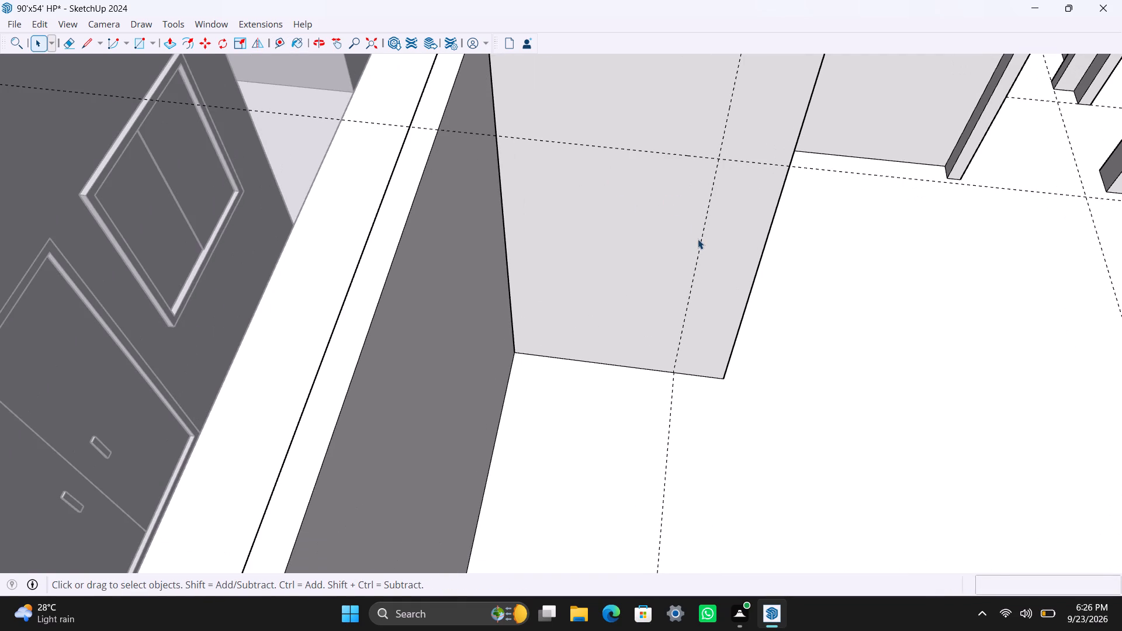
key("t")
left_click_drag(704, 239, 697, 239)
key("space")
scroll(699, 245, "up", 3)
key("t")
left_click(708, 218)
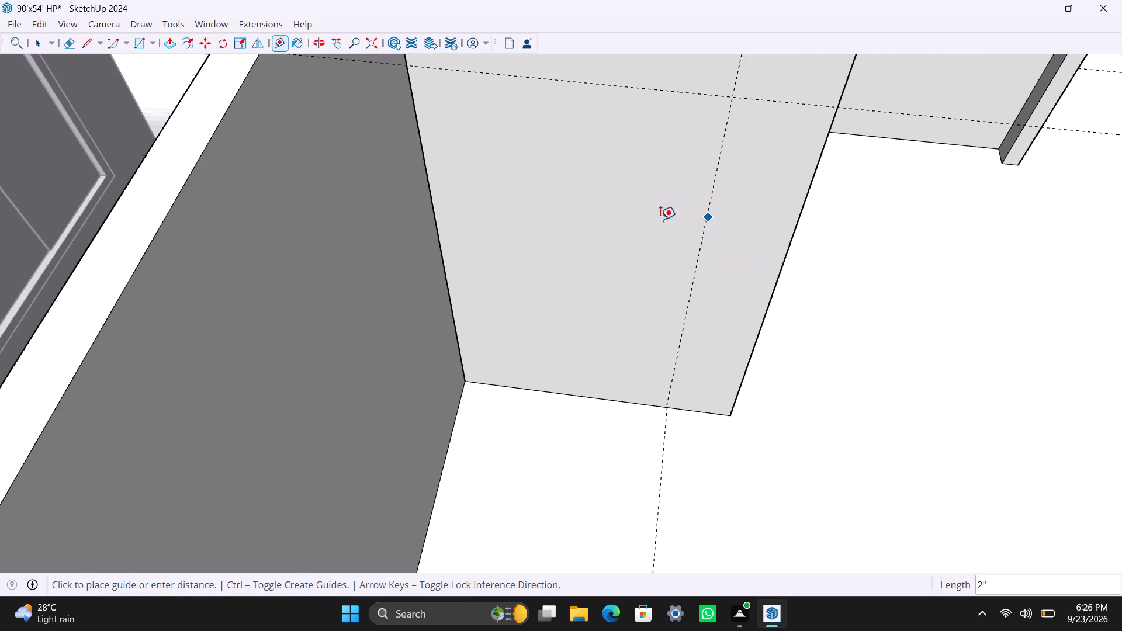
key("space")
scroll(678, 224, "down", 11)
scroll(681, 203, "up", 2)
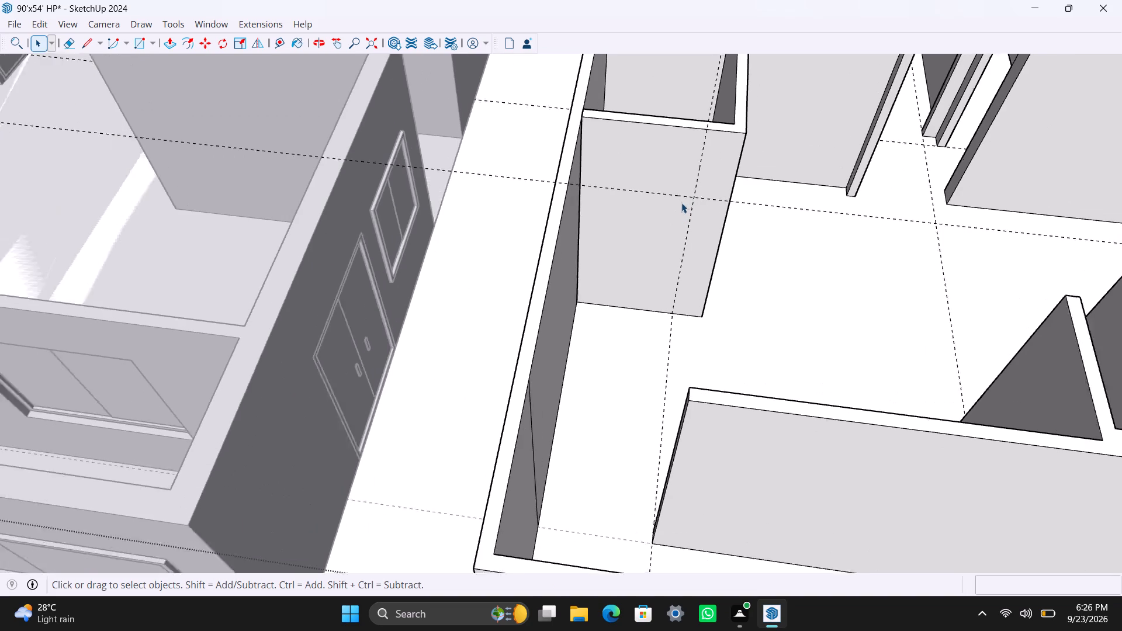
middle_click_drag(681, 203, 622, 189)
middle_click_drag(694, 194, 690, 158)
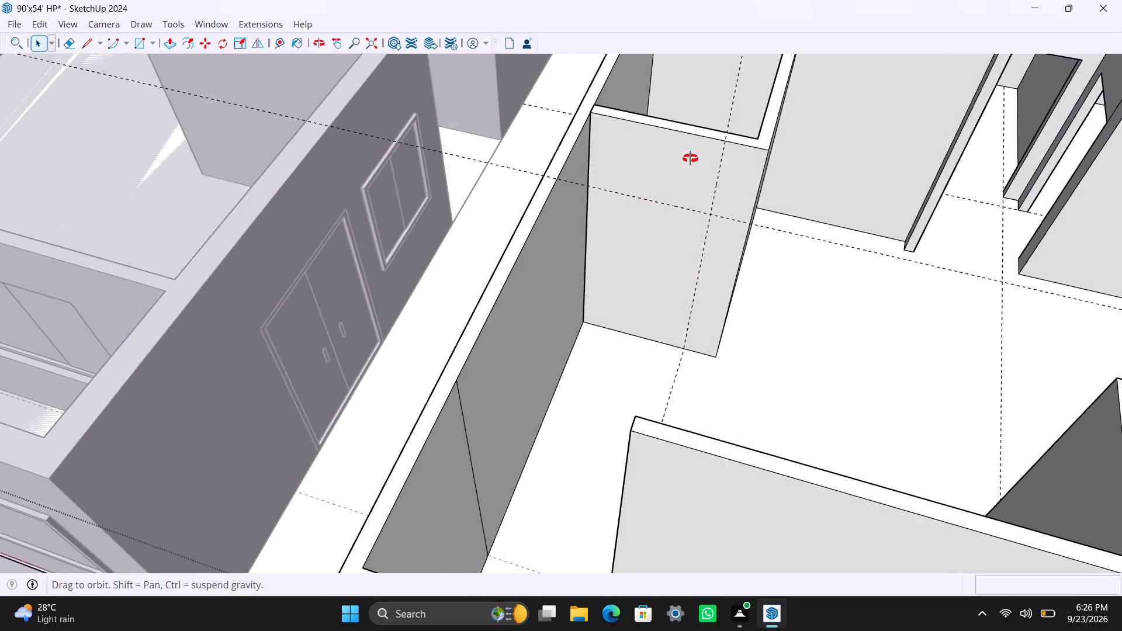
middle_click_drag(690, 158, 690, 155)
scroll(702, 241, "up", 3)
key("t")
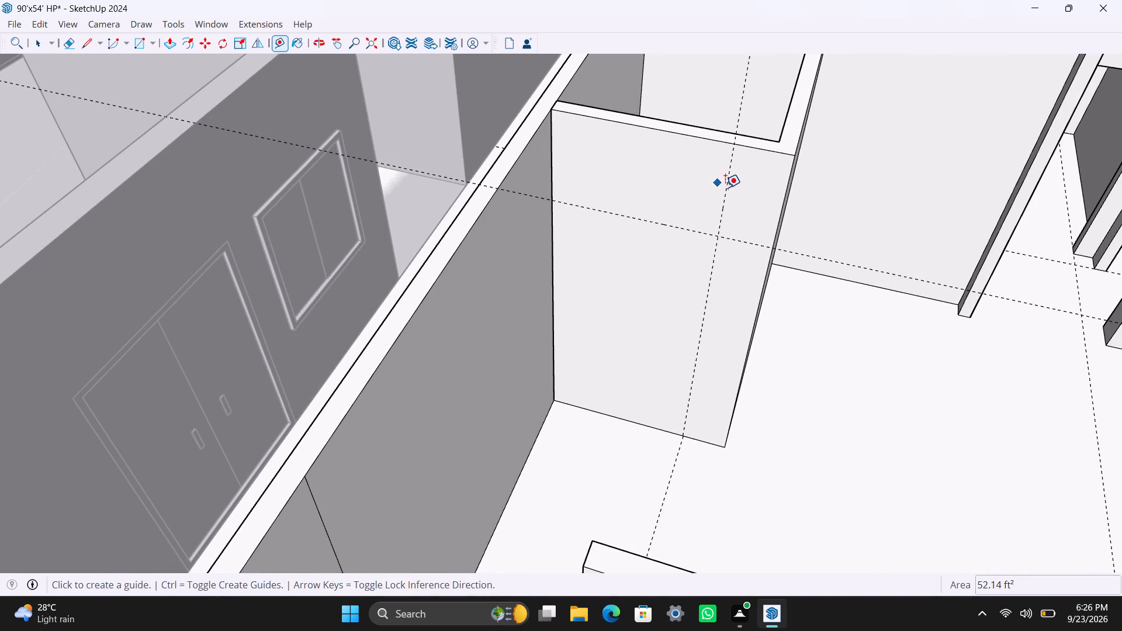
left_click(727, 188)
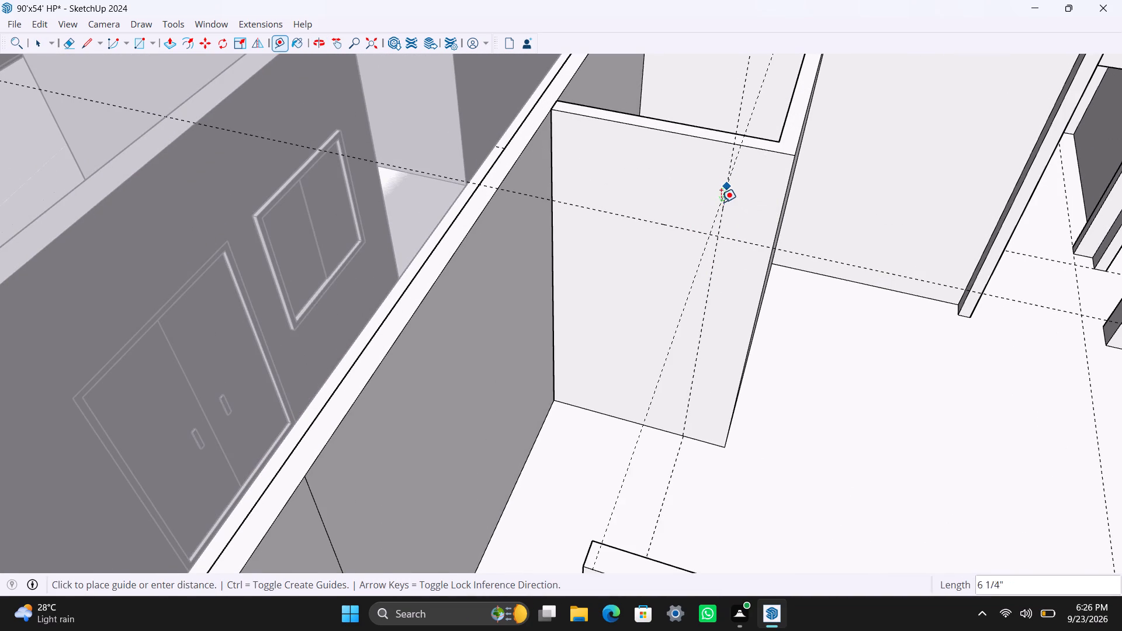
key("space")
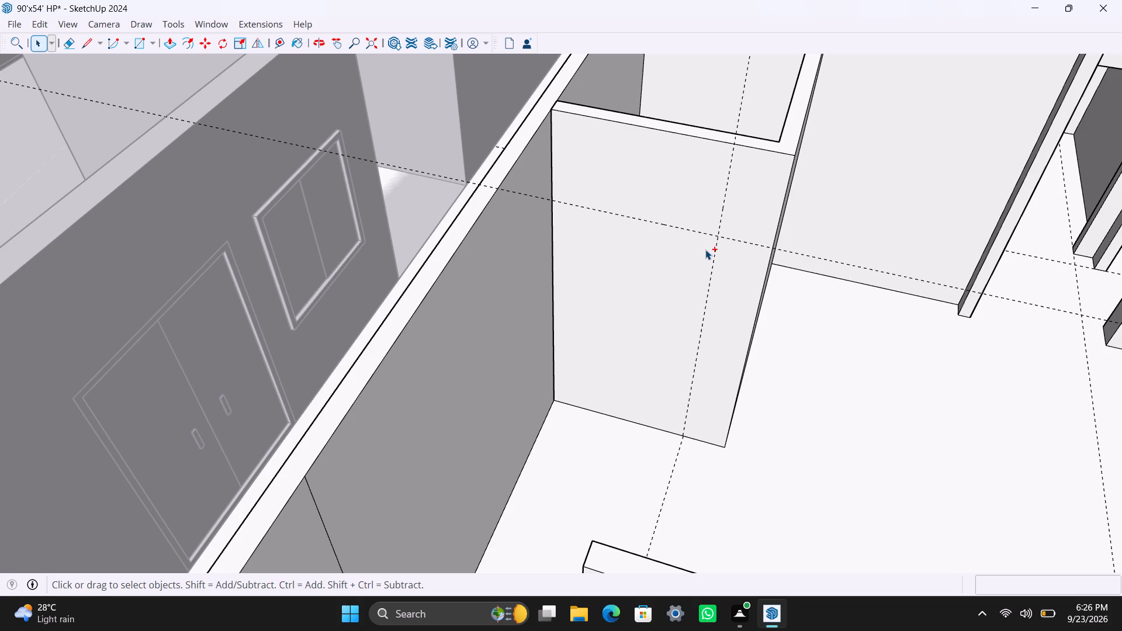
Save the model.
key("ctrl+s")
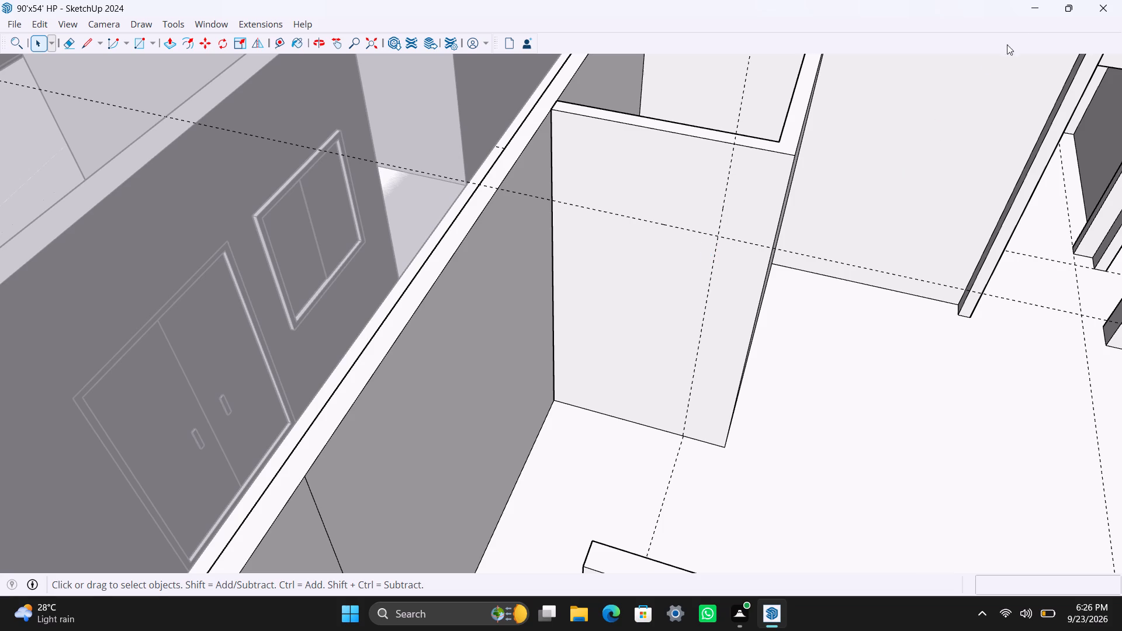